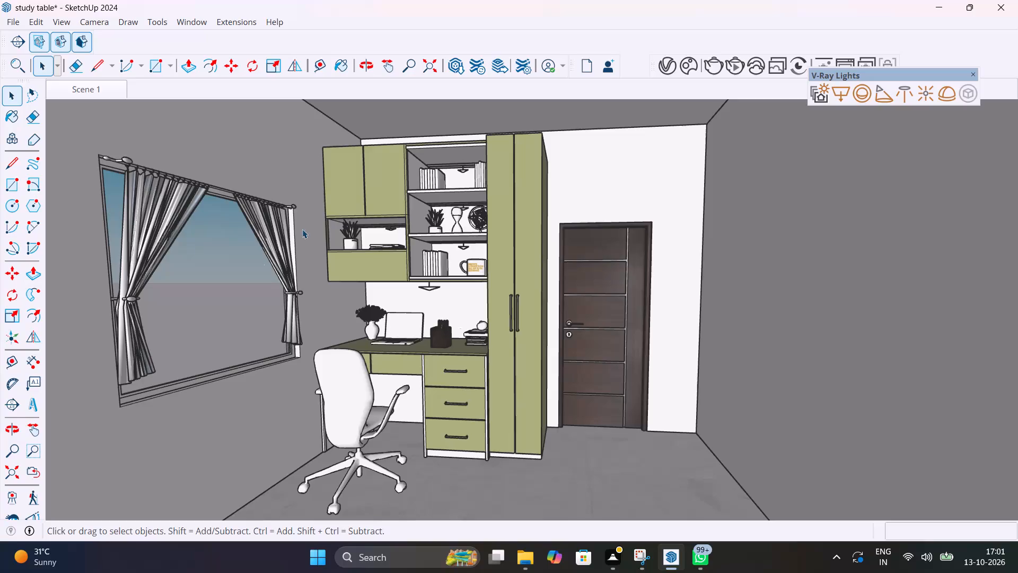
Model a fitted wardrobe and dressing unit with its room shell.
Save the study table model.
scroll(448, 346, "down", 4)
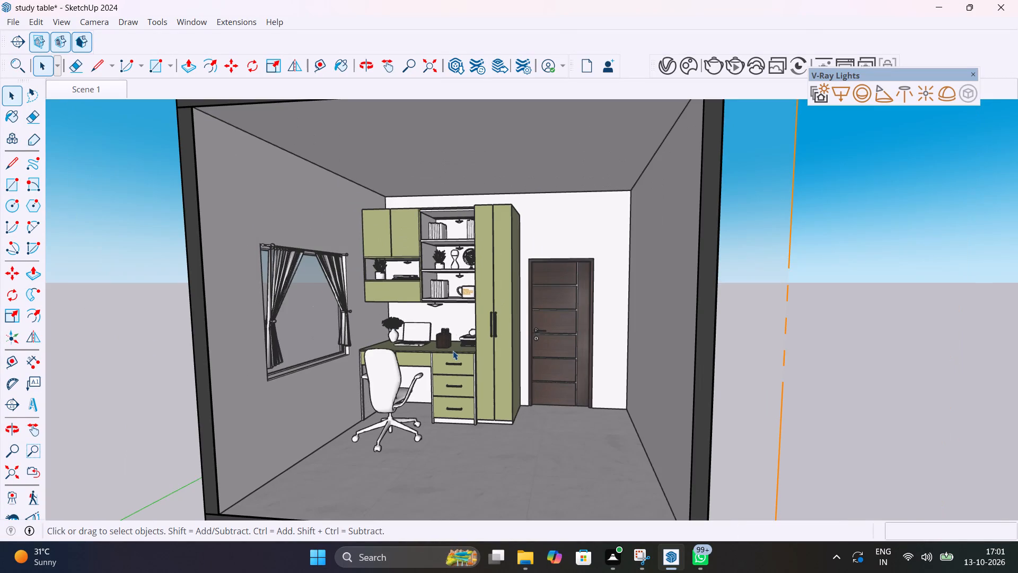
key("ctrl+s")
Start a new blank model.
left_click(6, 25)
left_click(42, 37)
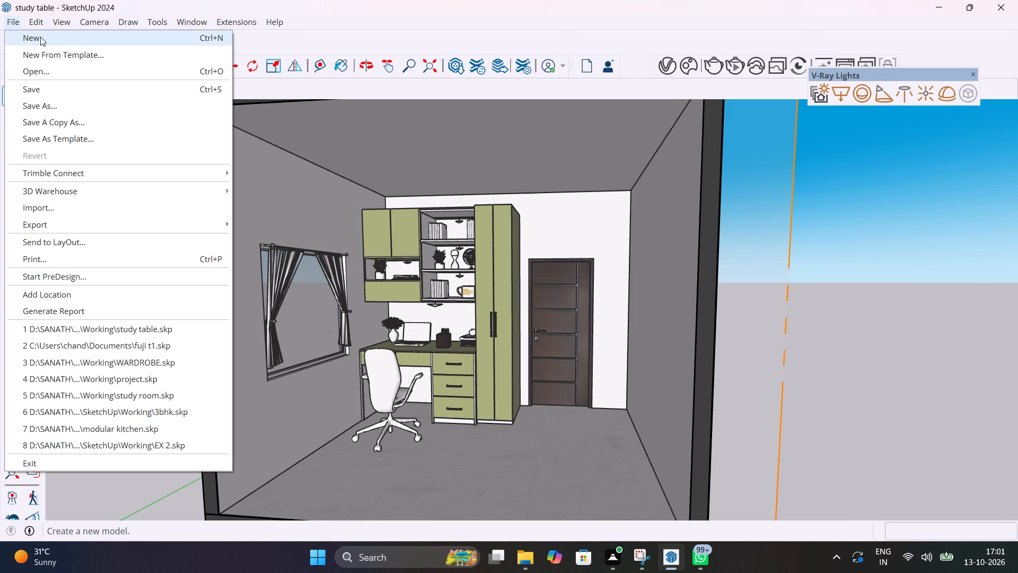
Draw a 10' by 10' rectangle on the ground between the red and green axes, near the origin.
middle_click_drag(522, 362, 645, 419)
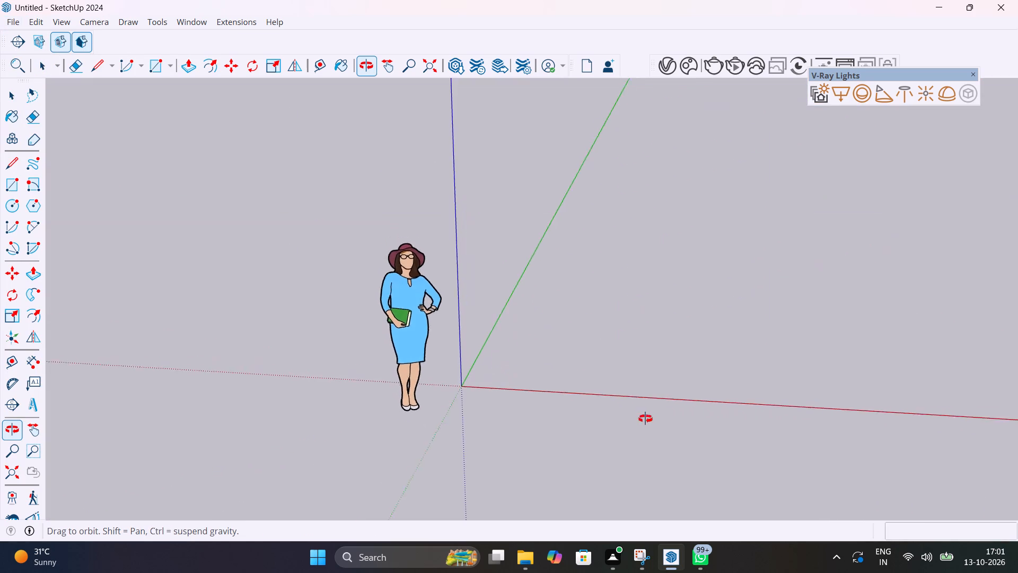
middle_click_drag(645, 419, 510, 438)
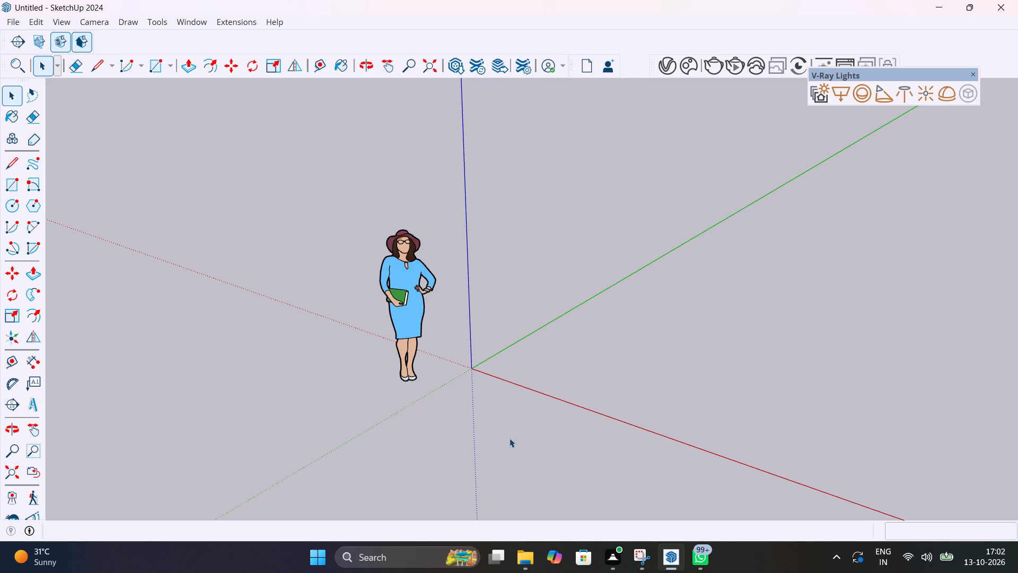
middle_click_drag(613, 408, 518, 476, "shift")
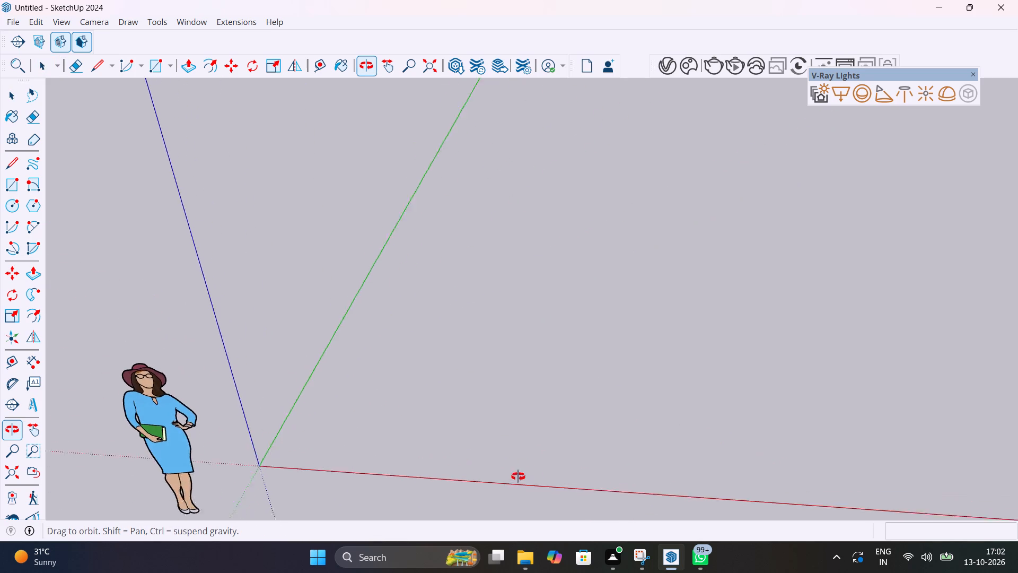
middle_click_drag(518, 476, 508, 479, "shift")
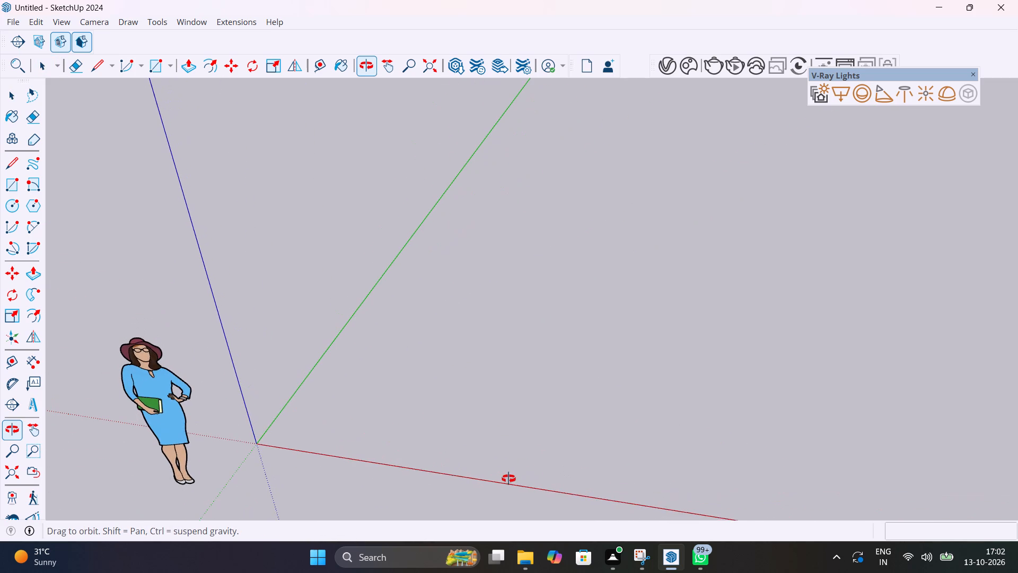
middle_click_drag(508, 479, 411, 478, "shift")
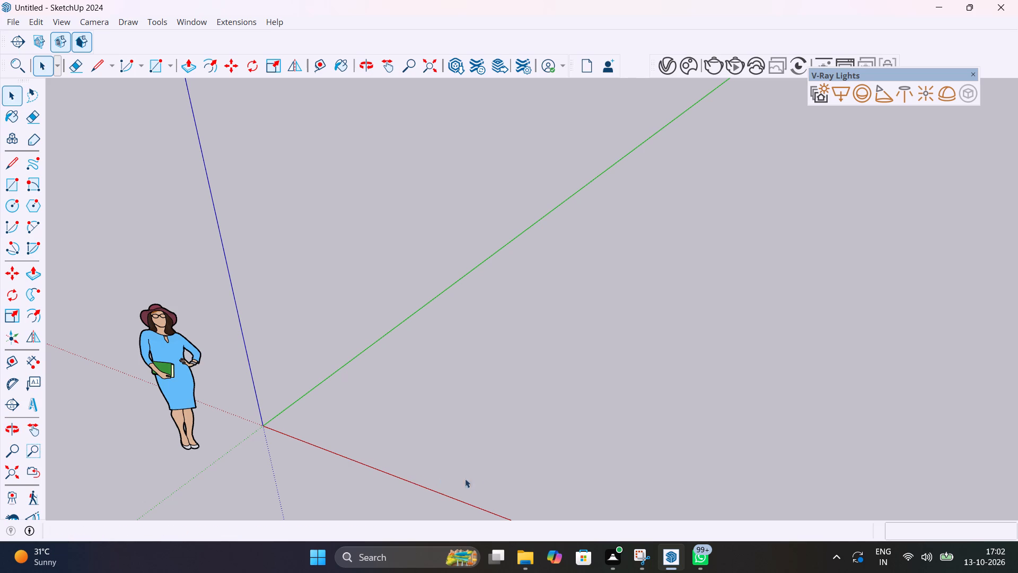
left_click(475, 479)
key("r")
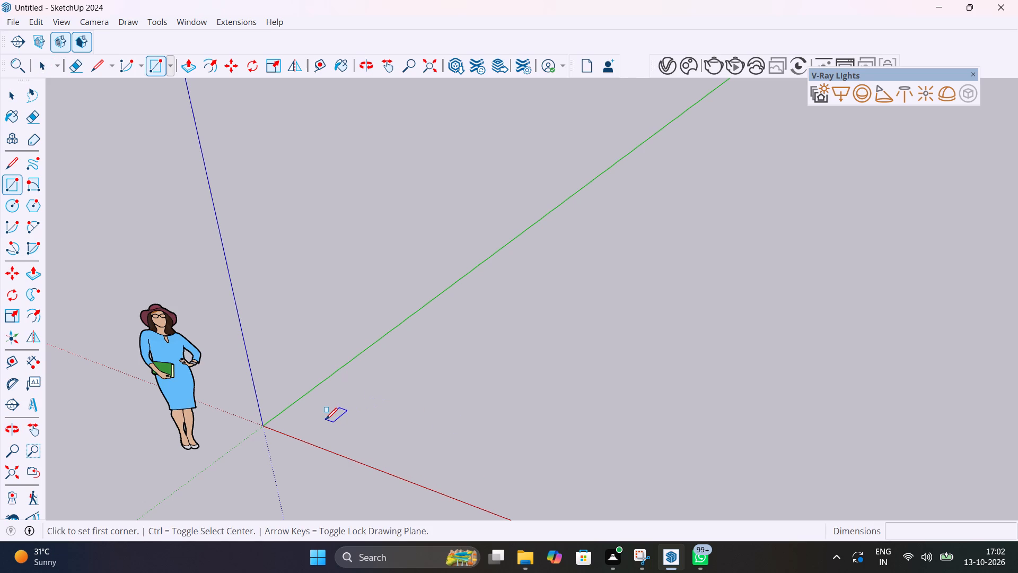
left_click(326, 428)
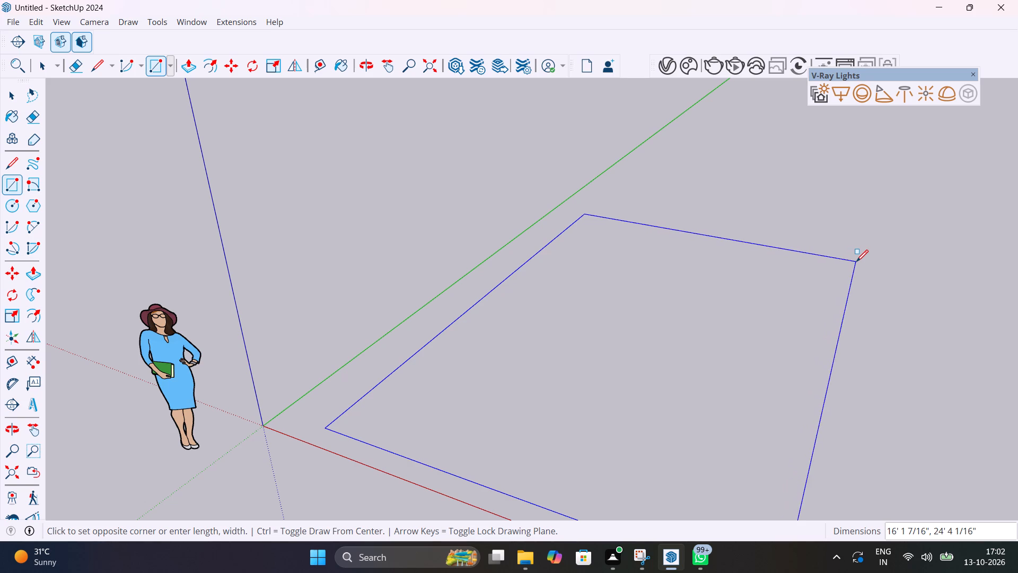
type("10")
key("apostrophe")
type(",10'")
key("Return")
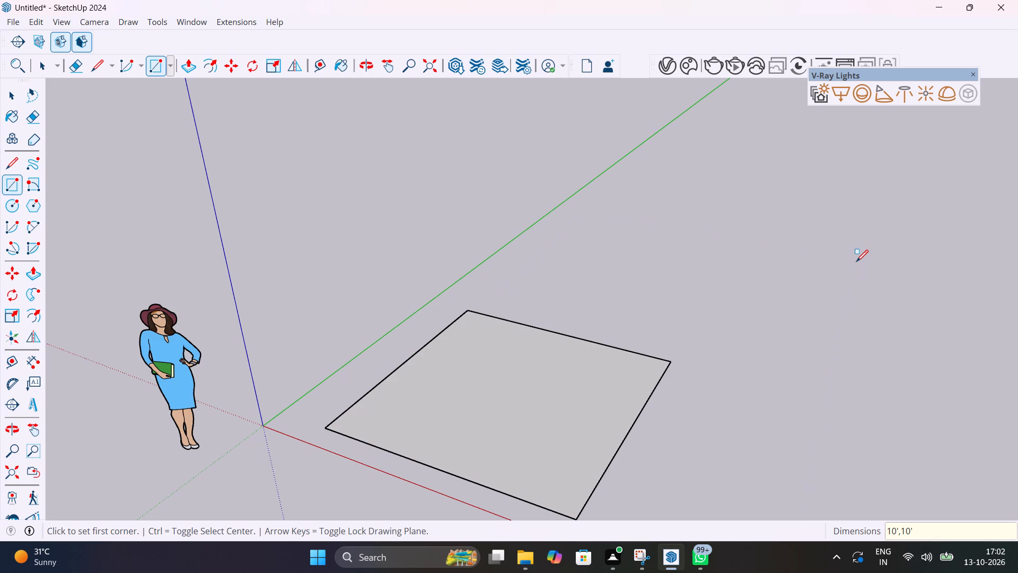
key("space")
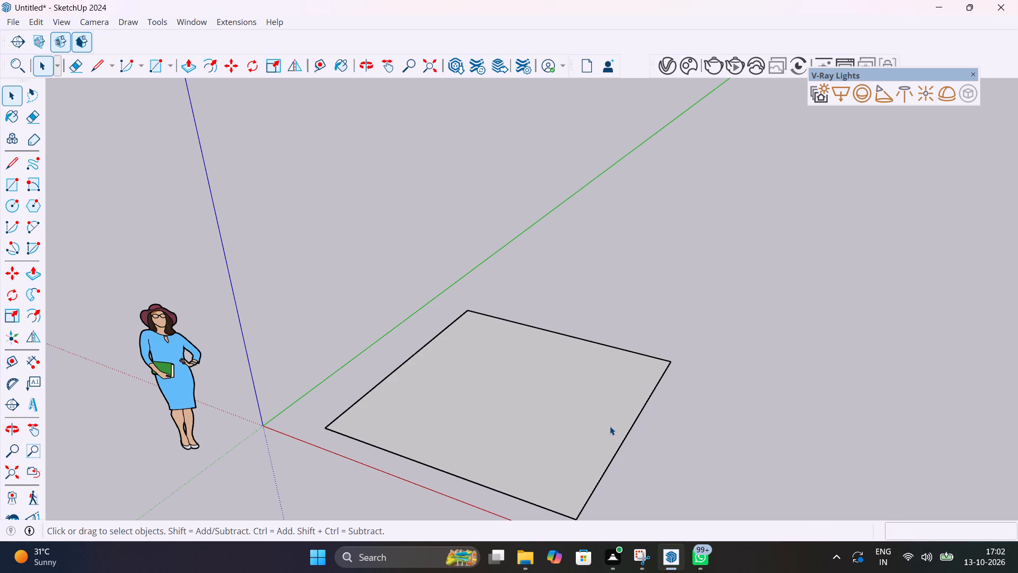
Push/Pull the square face up by 4" to form a floor slab.
left_click(610, 426)
key("p")
left_click(610, 426)
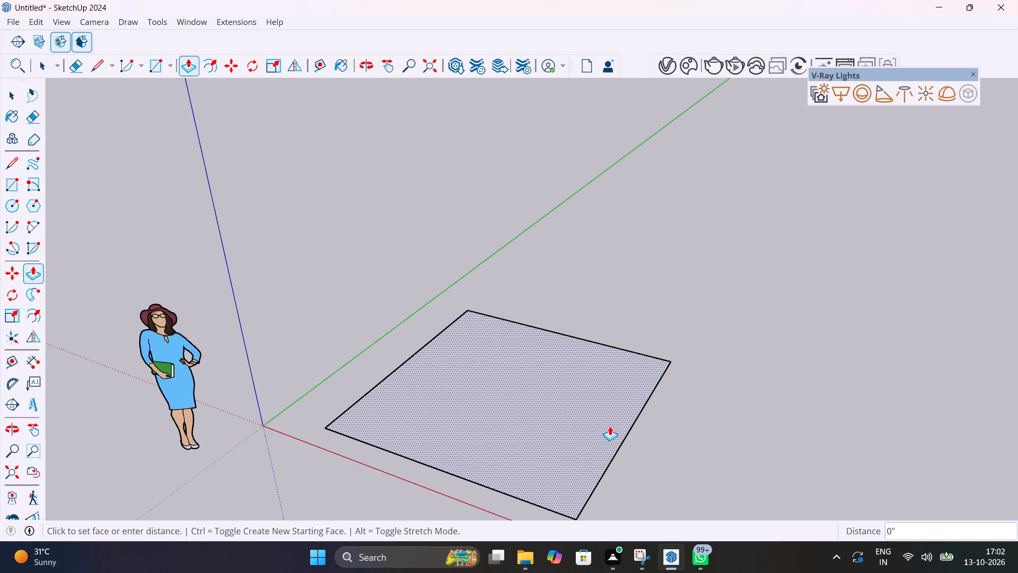
type("4\"")
key("Return")
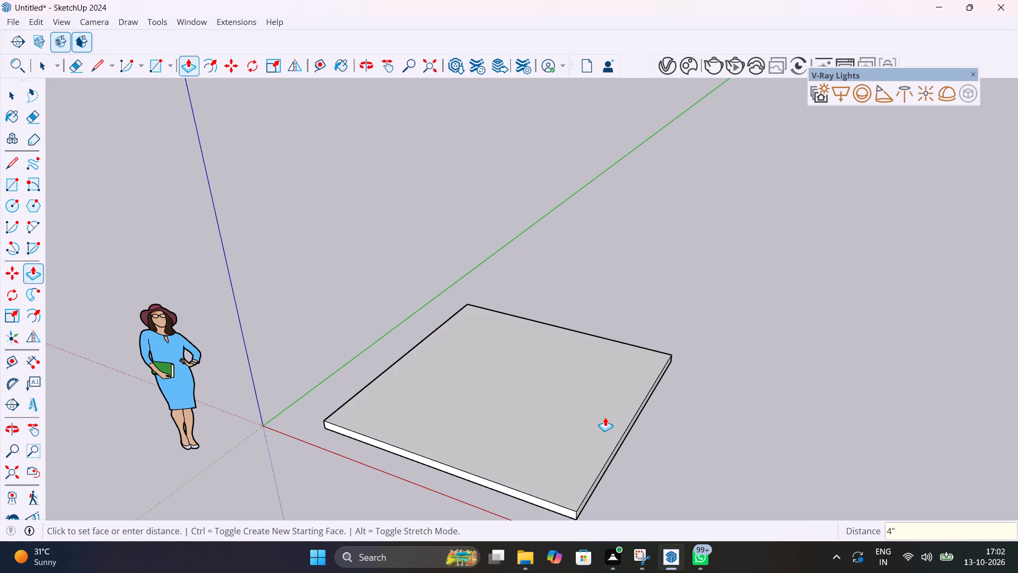
key("space")
Make the whole slab, with all its faces and edges, into a group.
triple_click(607, 417)
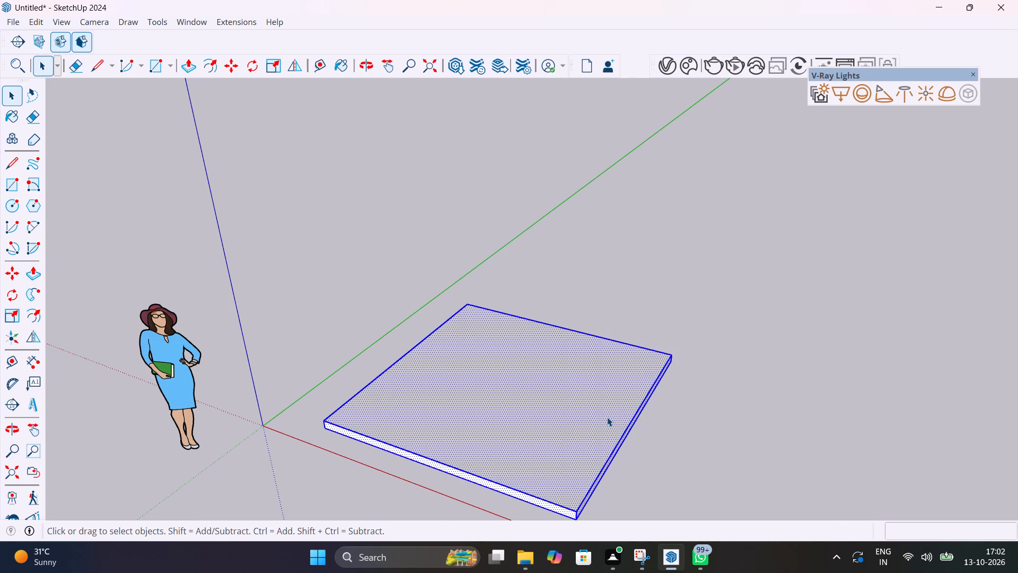
right_click(607, 415)
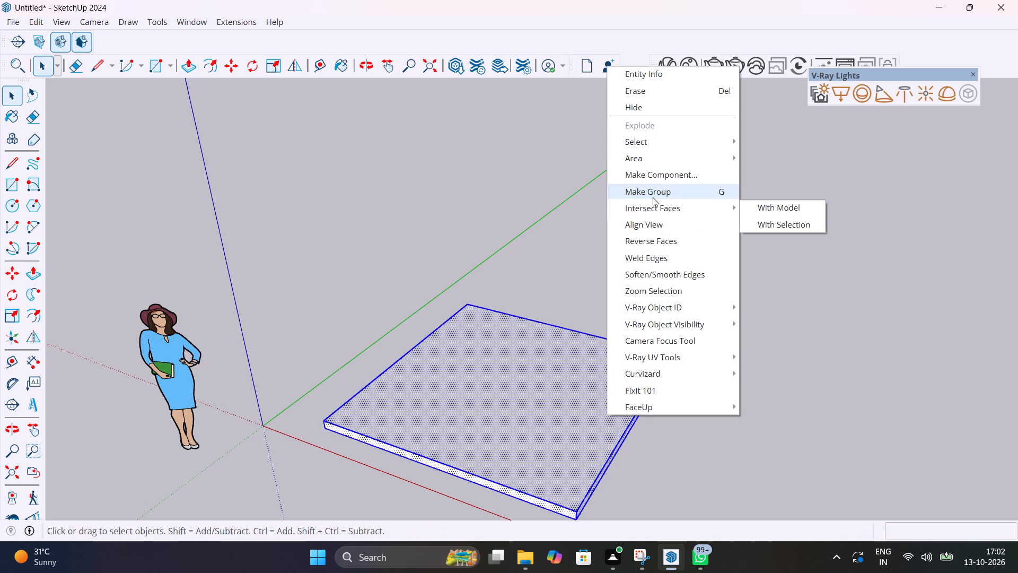
left_click(653, 197)
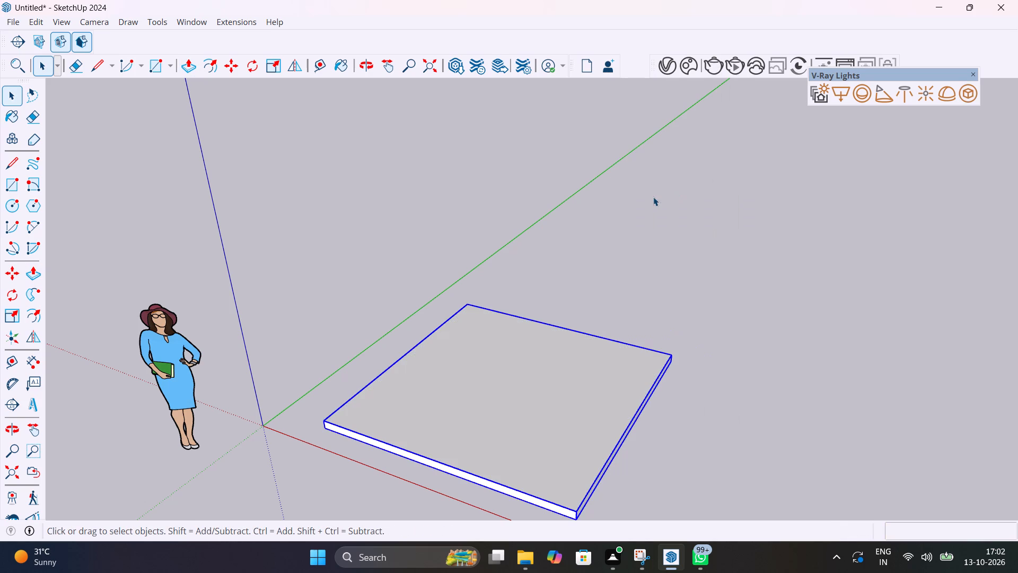
left_click(669, 328)
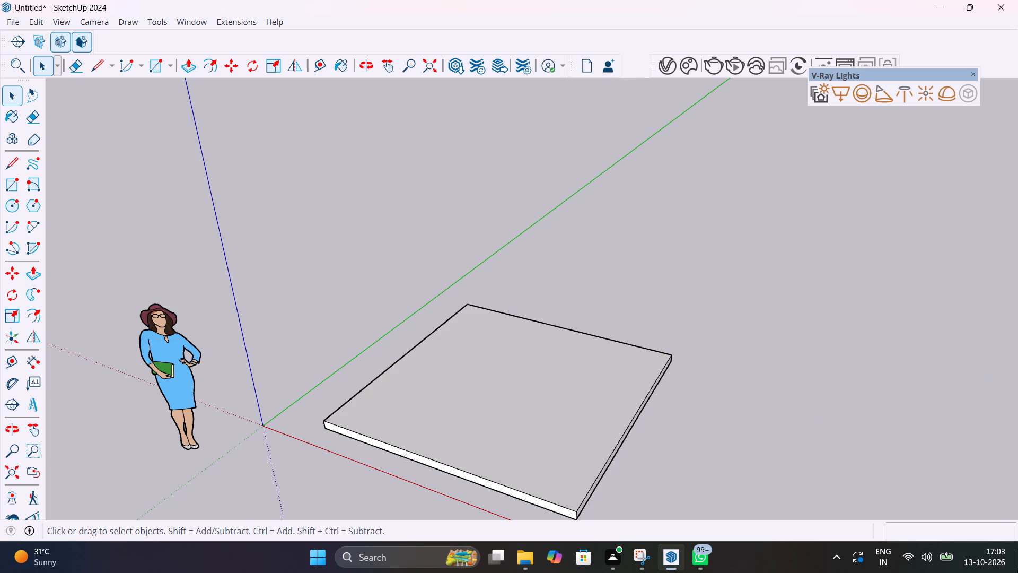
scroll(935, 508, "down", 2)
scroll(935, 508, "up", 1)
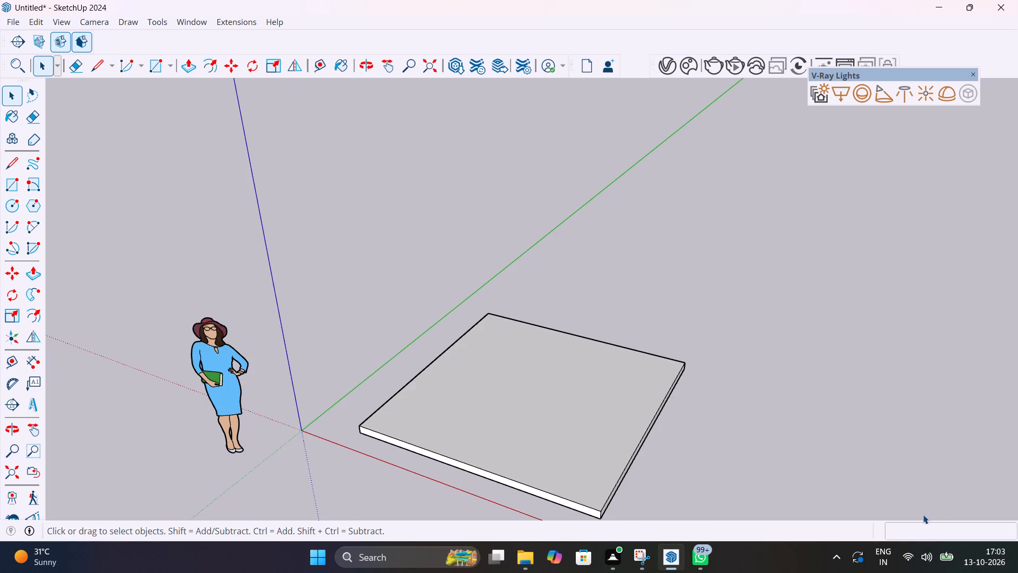
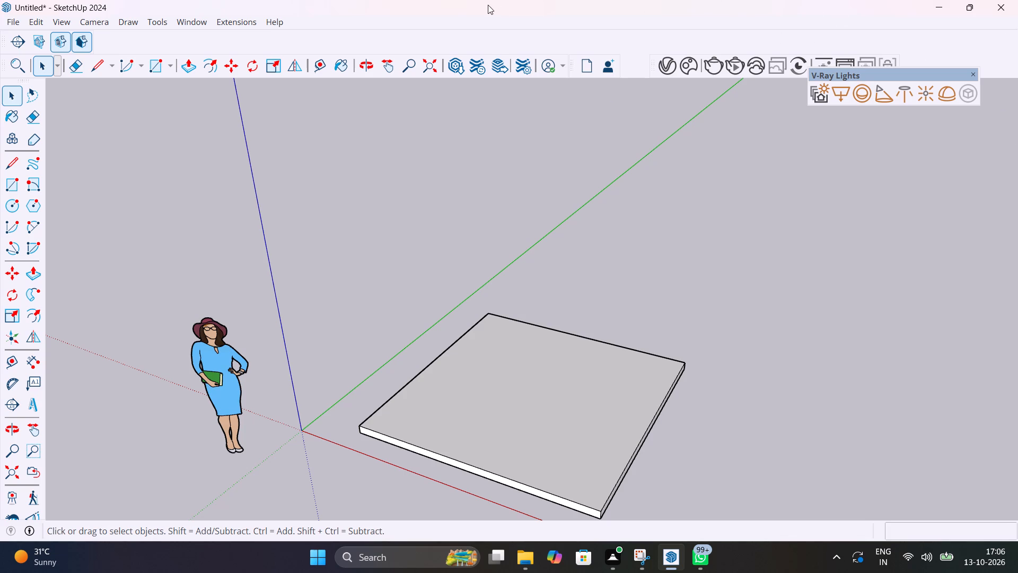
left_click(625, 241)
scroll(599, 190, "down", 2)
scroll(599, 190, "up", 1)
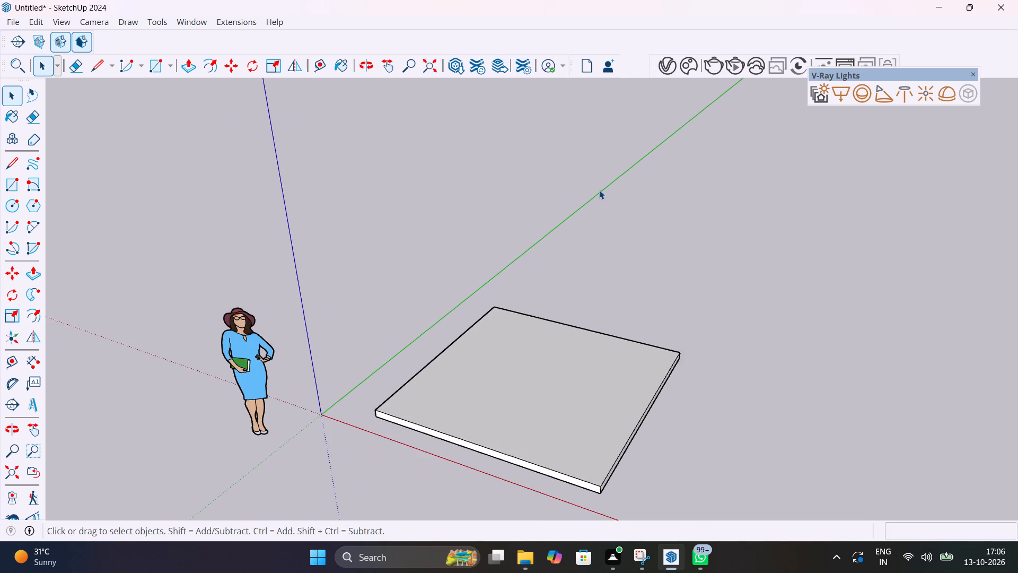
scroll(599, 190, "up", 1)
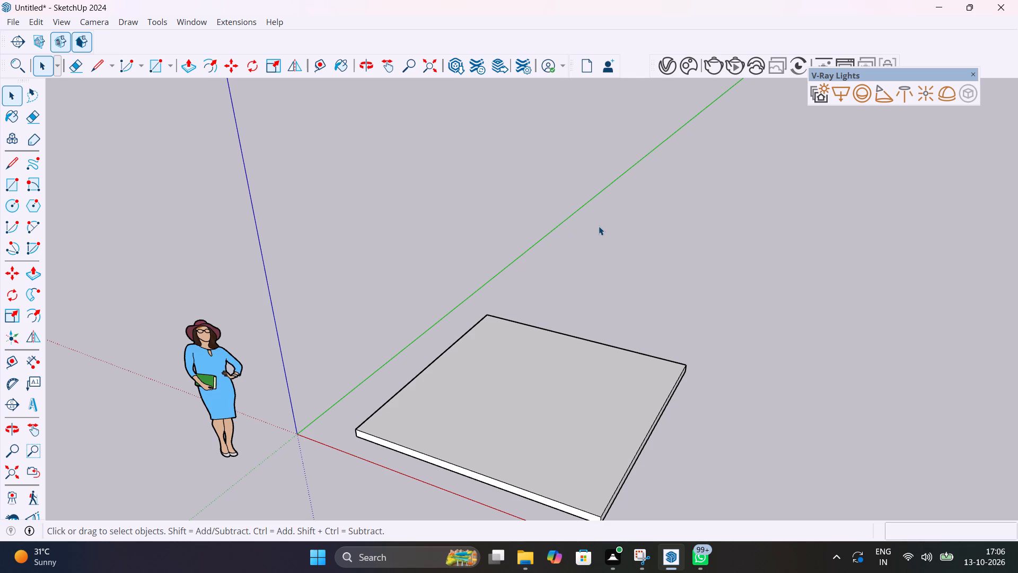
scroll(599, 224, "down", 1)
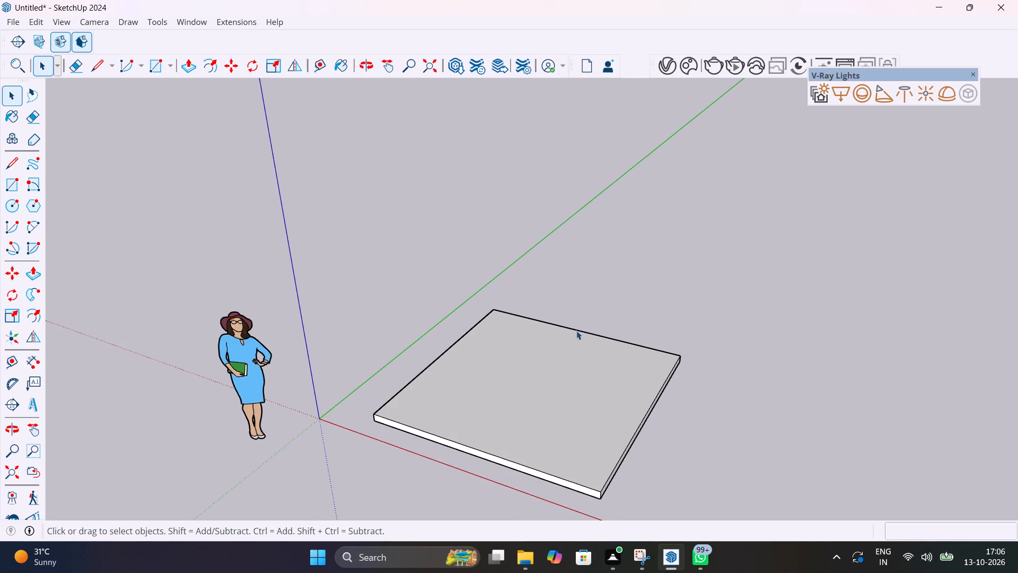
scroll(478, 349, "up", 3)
Select the grouped slab and examine it from several sides and from above, up to its far edge.
left_click(463, 349)
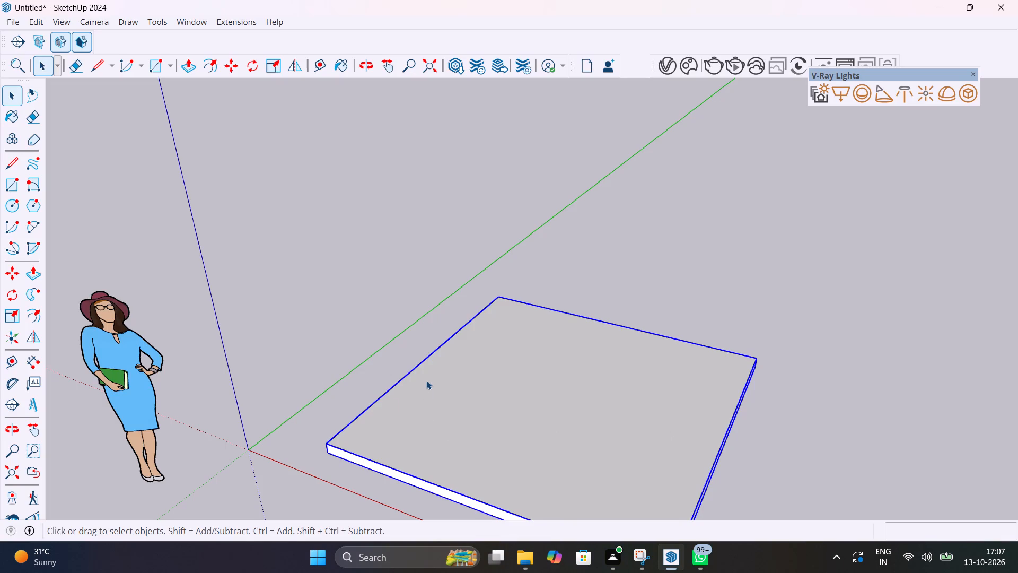
scroll(409, 400, "up", 5)
scroll(500, 298, "down", 6)
scroll(551, 346, "down", 1)
middle_click_drag(548, 346, 513, 412)
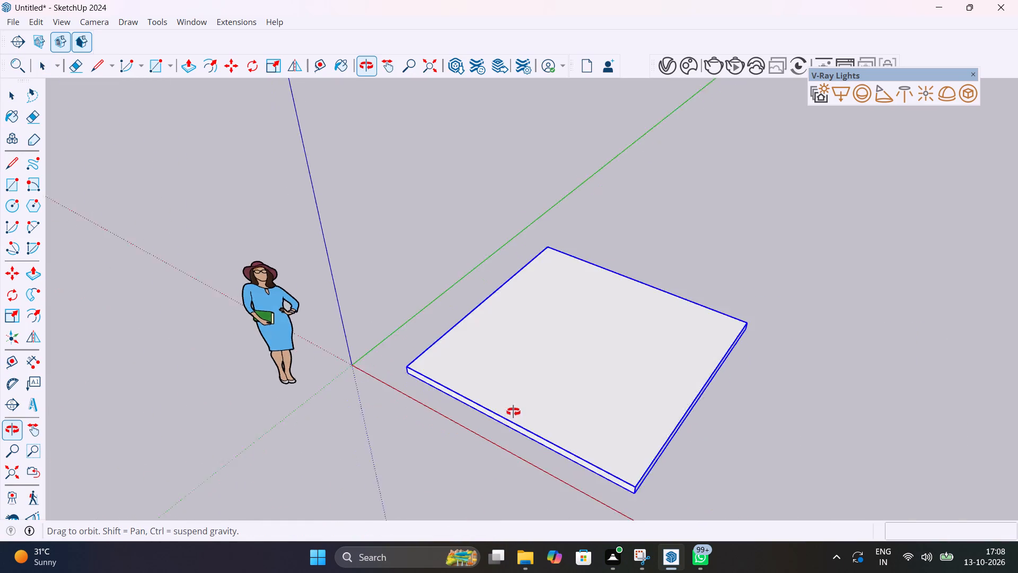
middle_click_drag(513, 412, 441, 367)
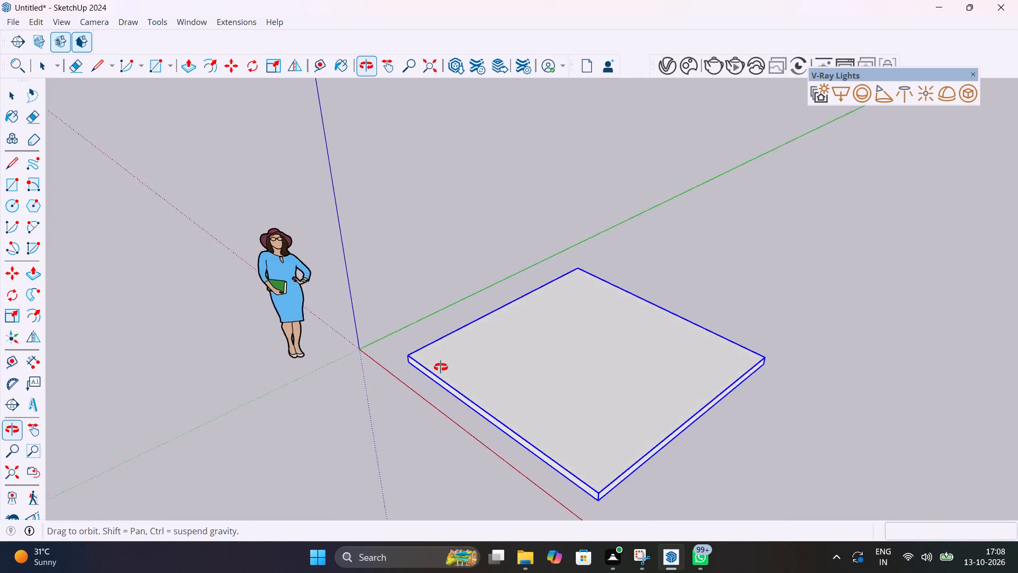
middle_click_drag(441, 367, 291, 354)
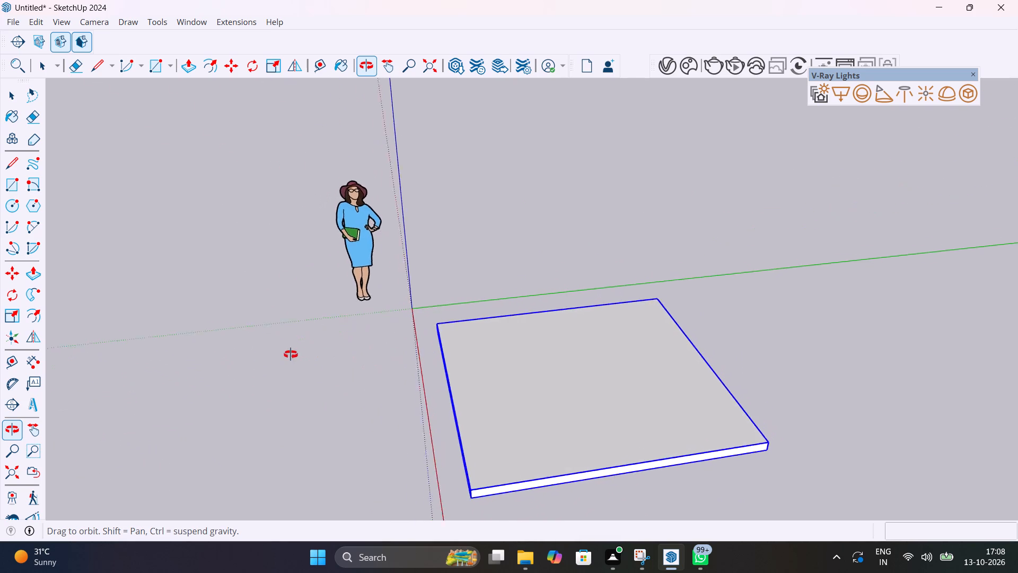
middle_click_drag(291, 354, 585, 381)
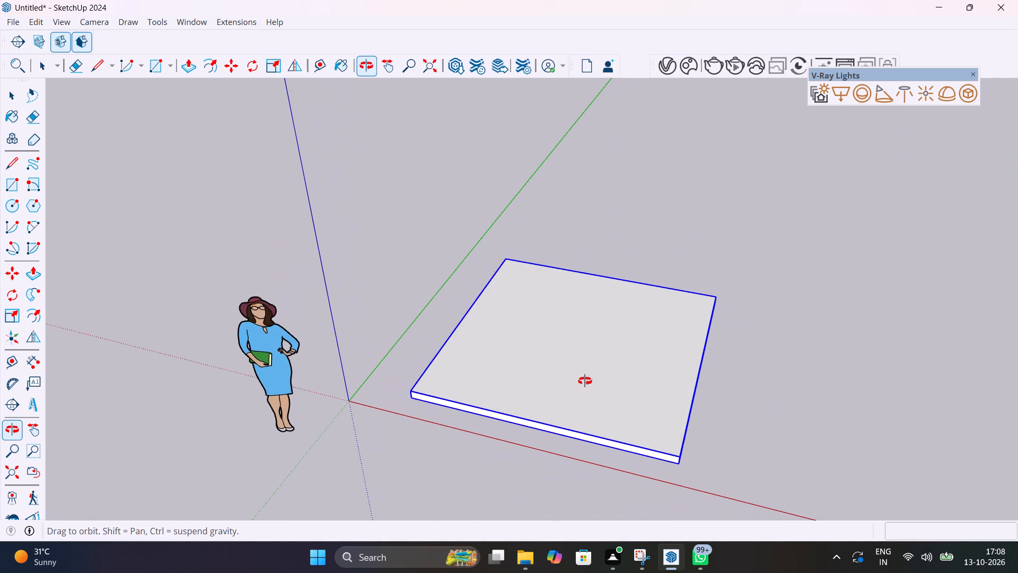
middle_click_drag(585, 381, 586, 381)
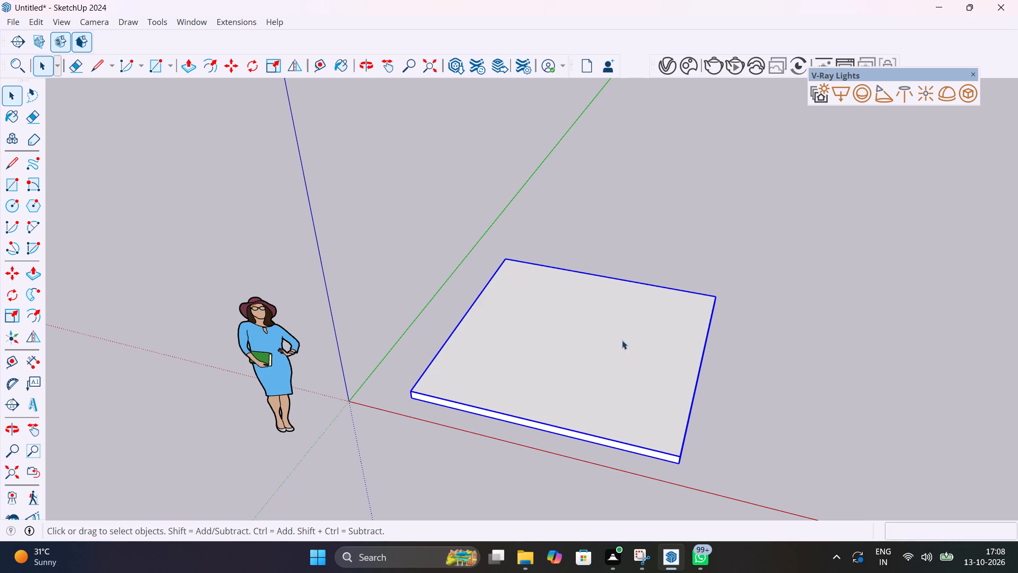
scroll(531, 282, "up", 4)
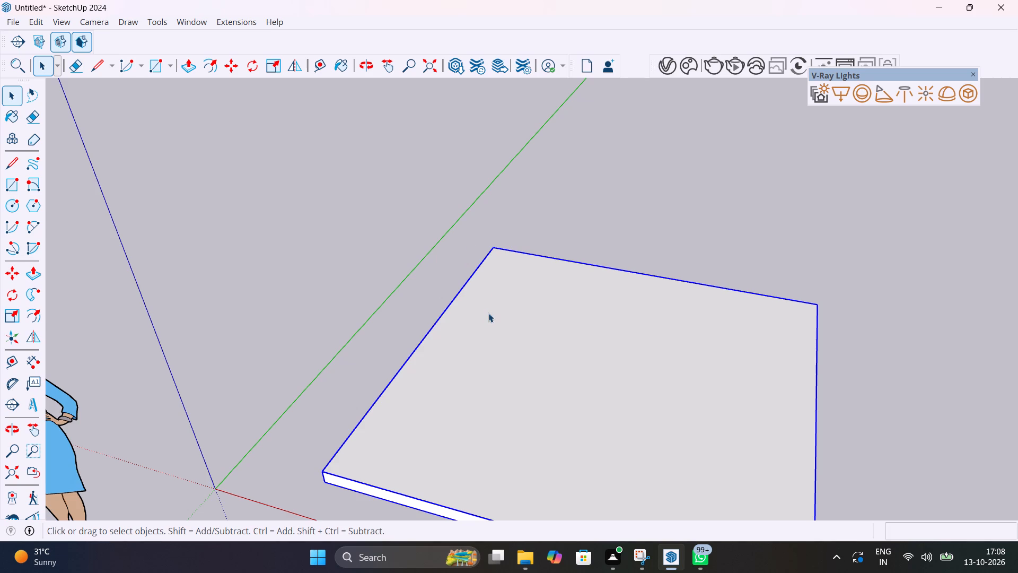
scroll(488, 313, "down", 4)
middle_click_drag(494, 348, 566, 514)
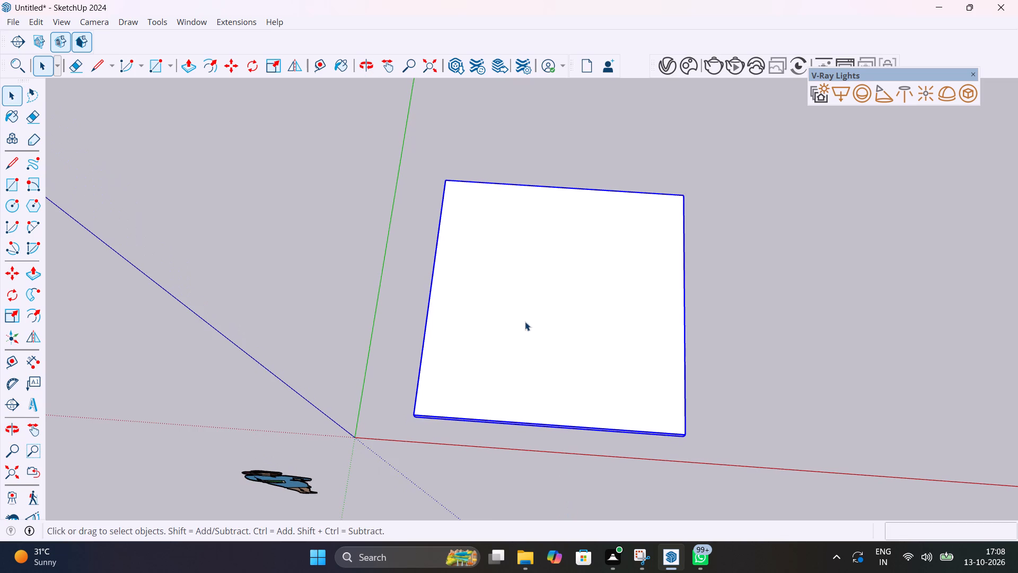
scroll(495, 197, "up", 5)
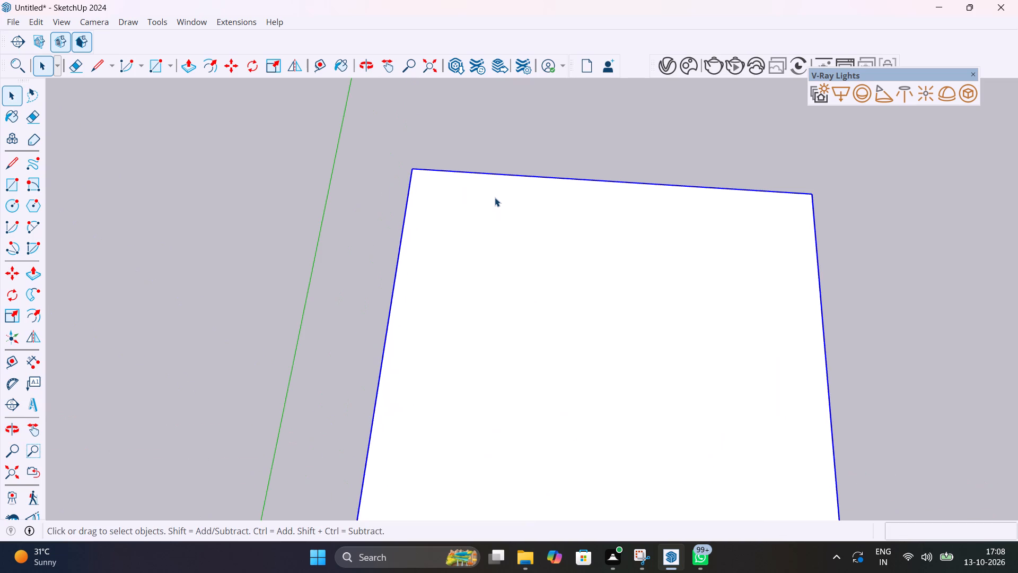
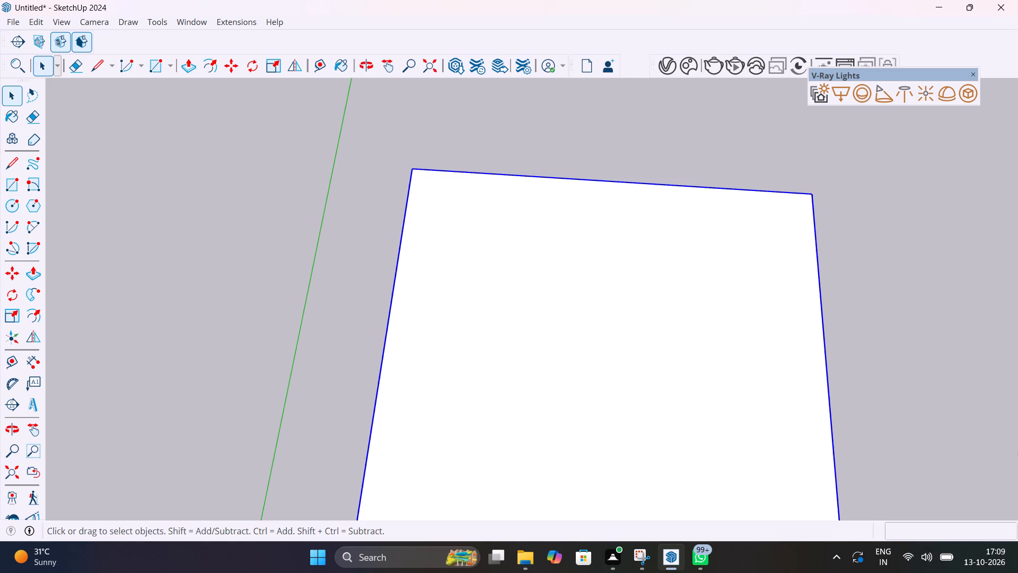
Deselect the slab and place a guide line 4.6" inside its top edge that runs alongside the green axis.
scroll(763, 307, "down", 6)
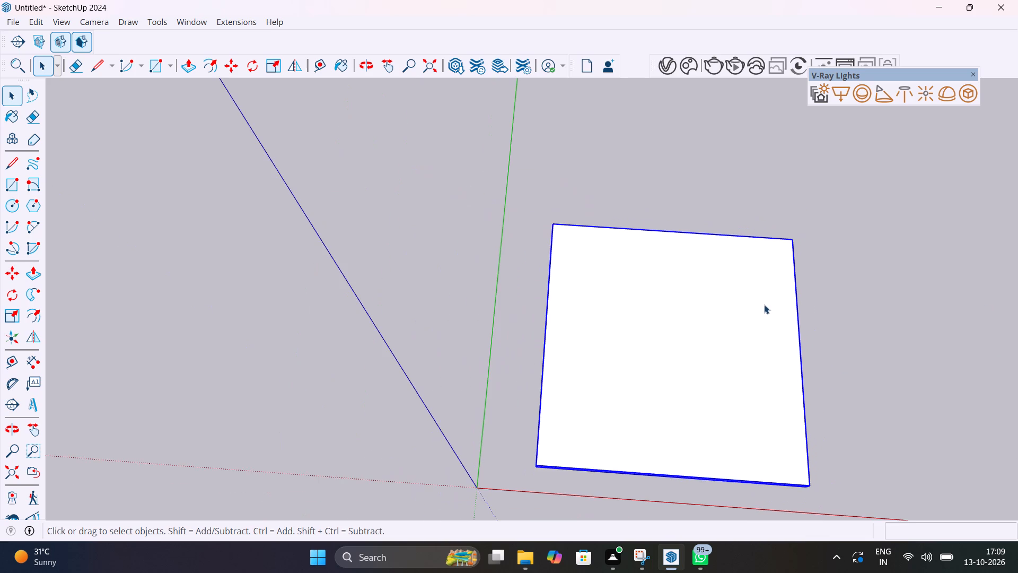
middle_click_drag(795, 337, 553, 239)
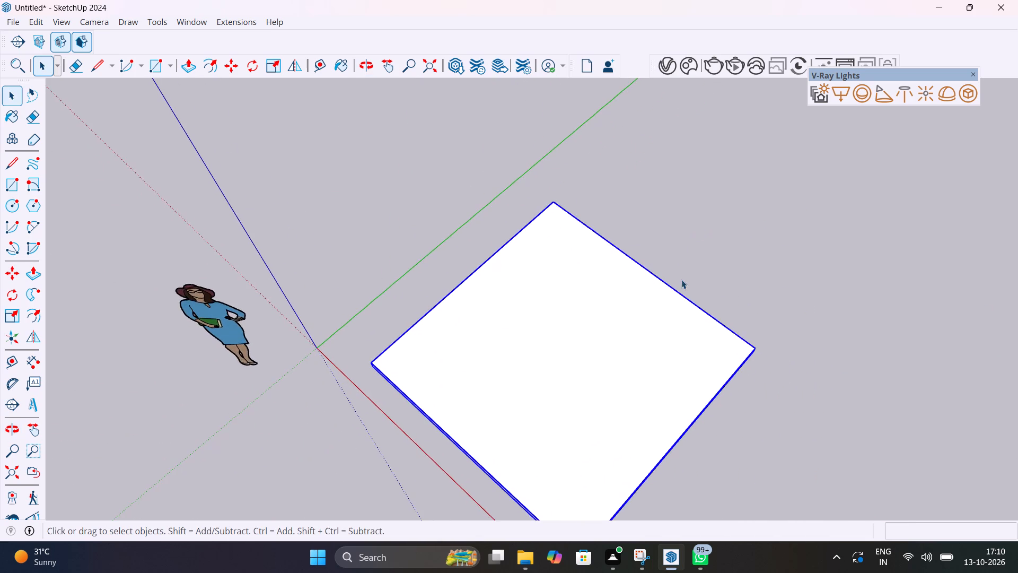
scroll(713, 316, "down", 4)
middle_click_drag(725, 349, 773, 238)
scroll(773, 238, "up", 1)
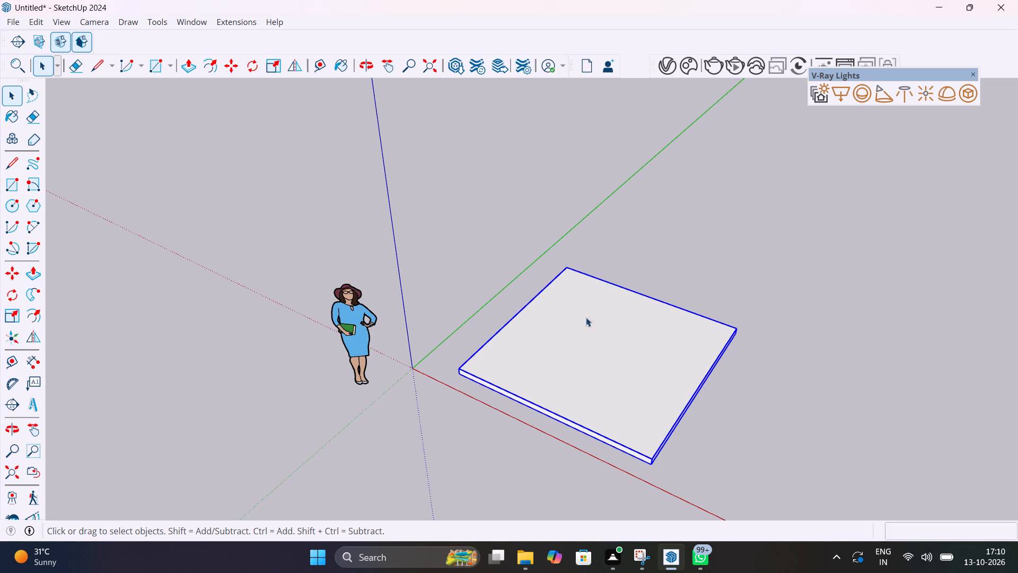
key("t")
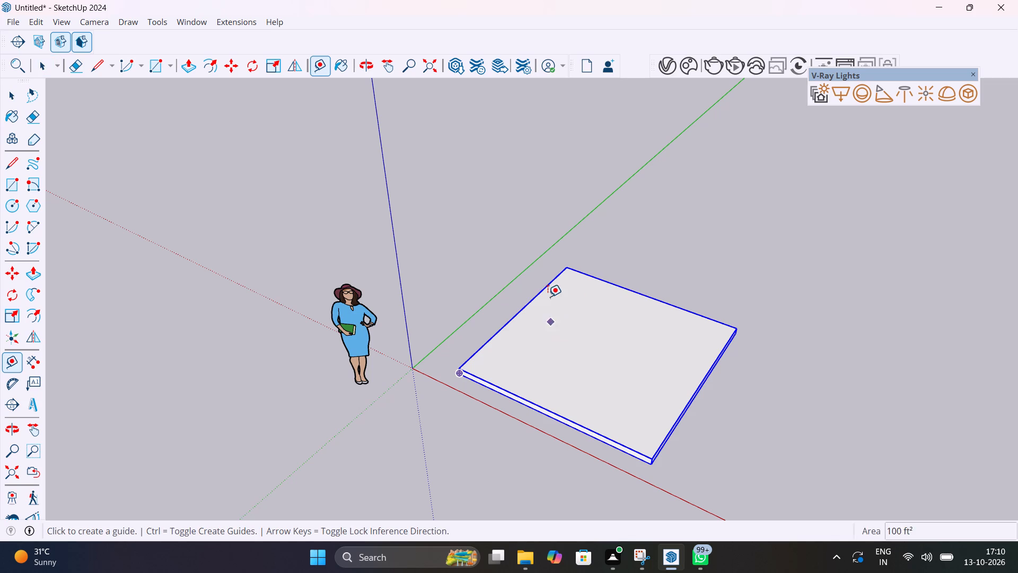
key("space")
left_click(776, 289)
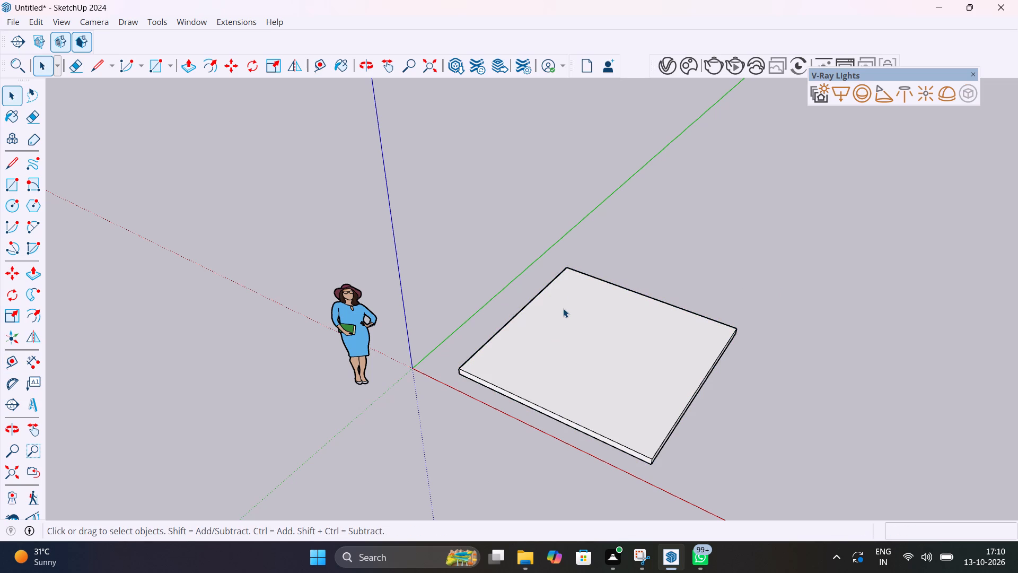
key("t")
left_click(531, 301)
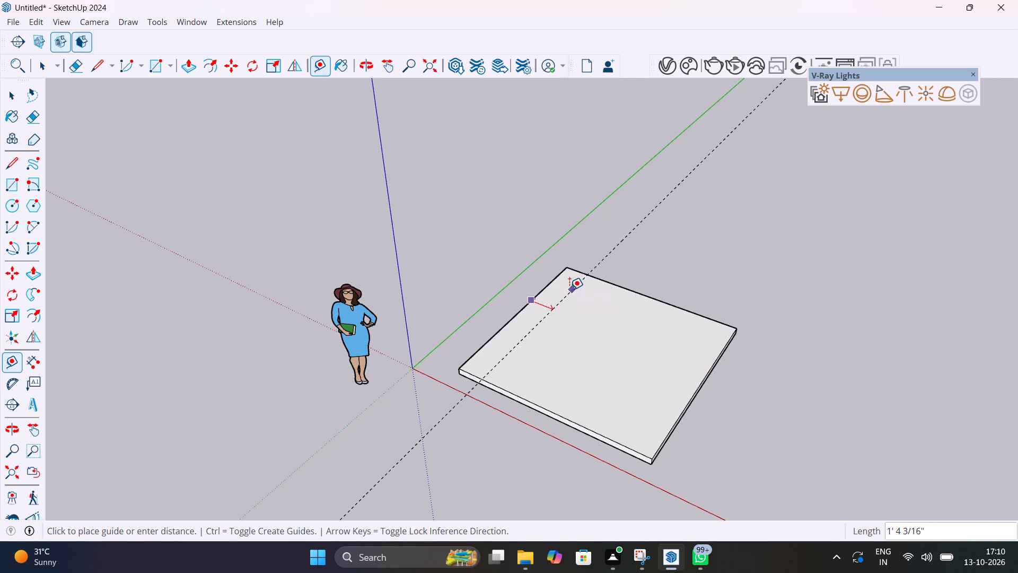
key("Escape")
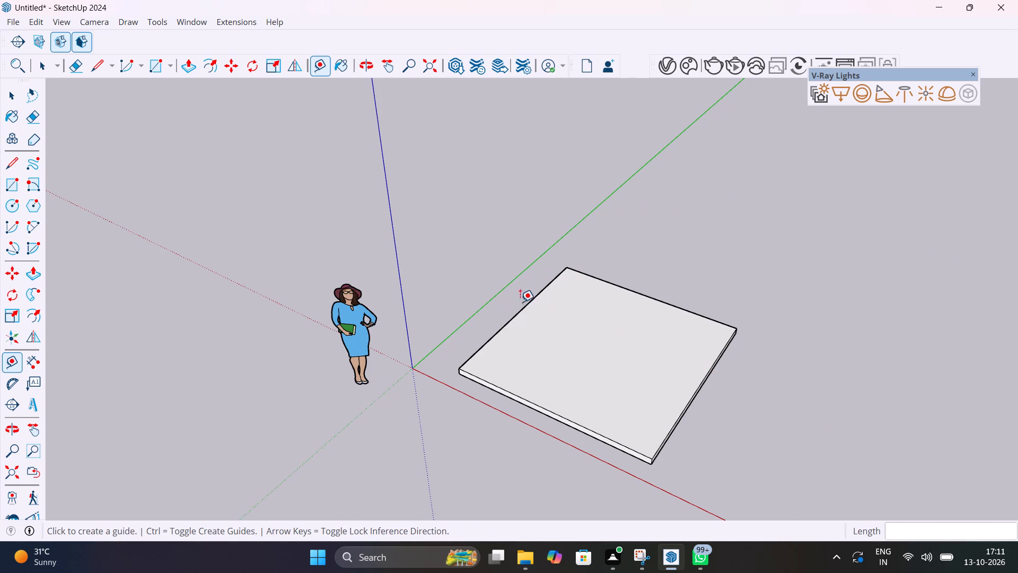
left_click(535, 297)
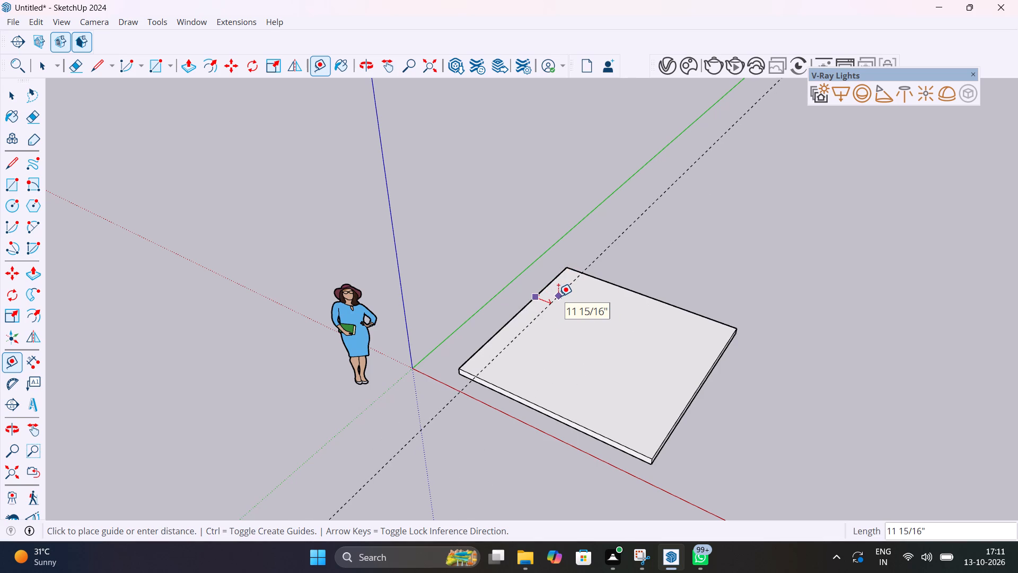
type("4.")
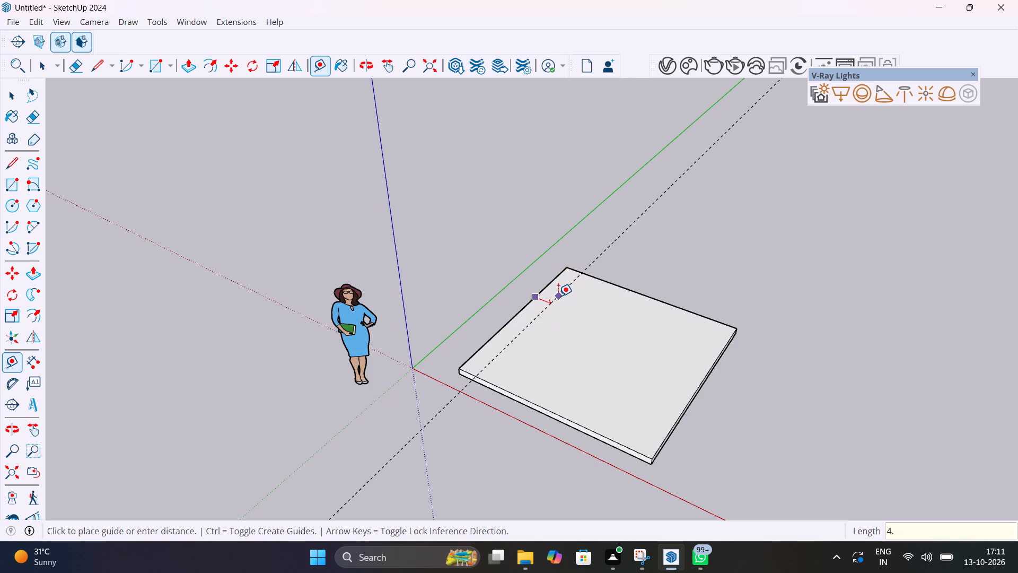
type("6\"")
key("Return")
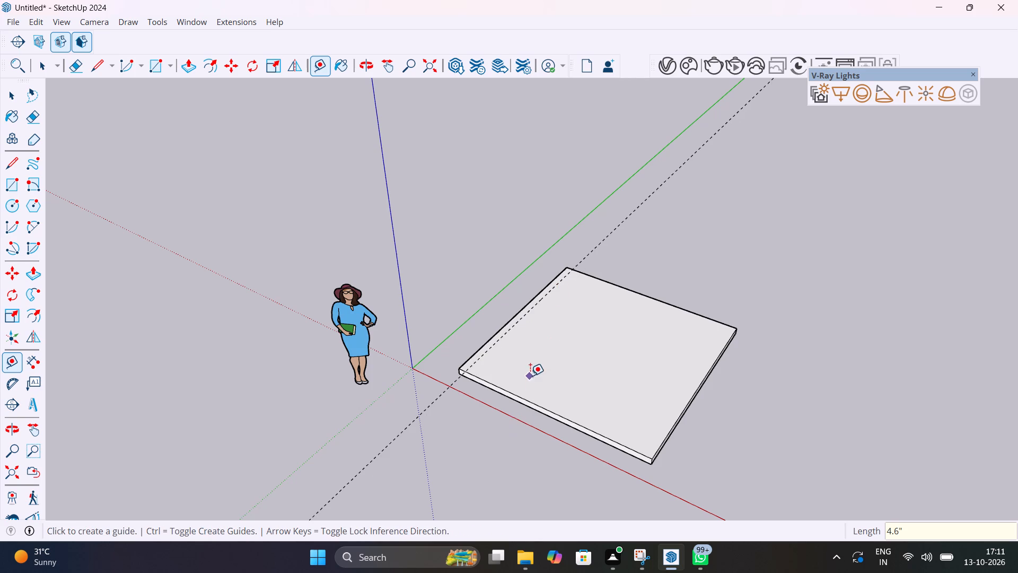
Place a guide line 4.6" inside the slab's front top edge, the one nearest the red axis.
left_click(530, 398)
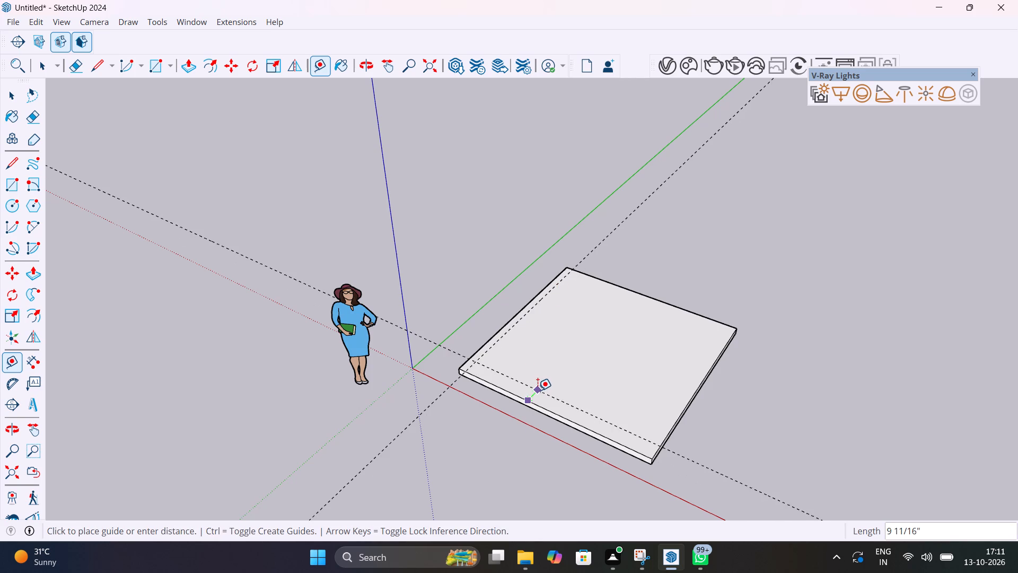
type("4.6\"")
key("Return")
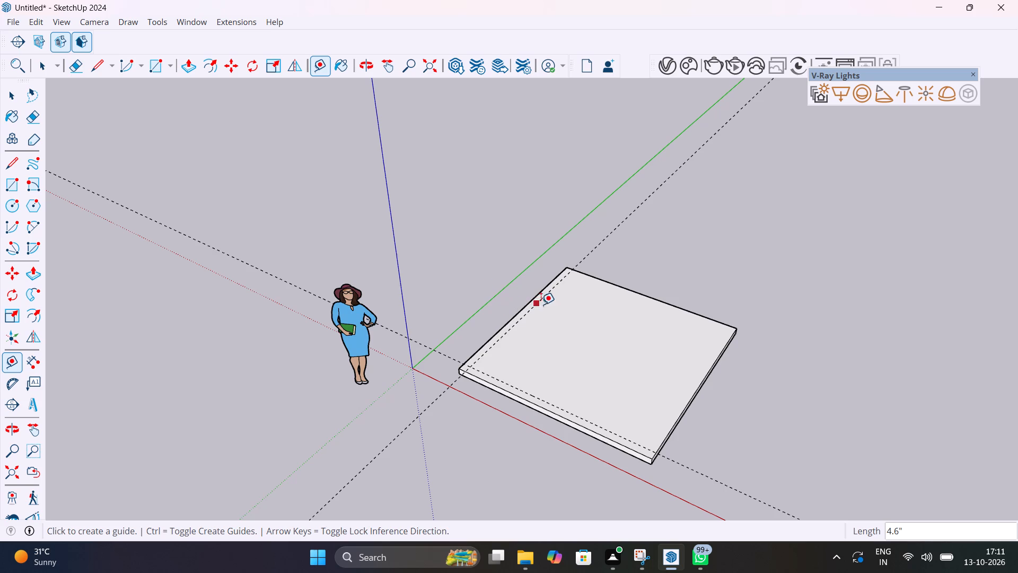
Place a guide line 4.6" inside the slab's back top edge, opposite the red axis.
scroll(549, 299, "up", 5)
middle_click_drag(554, 325, 701, 341)
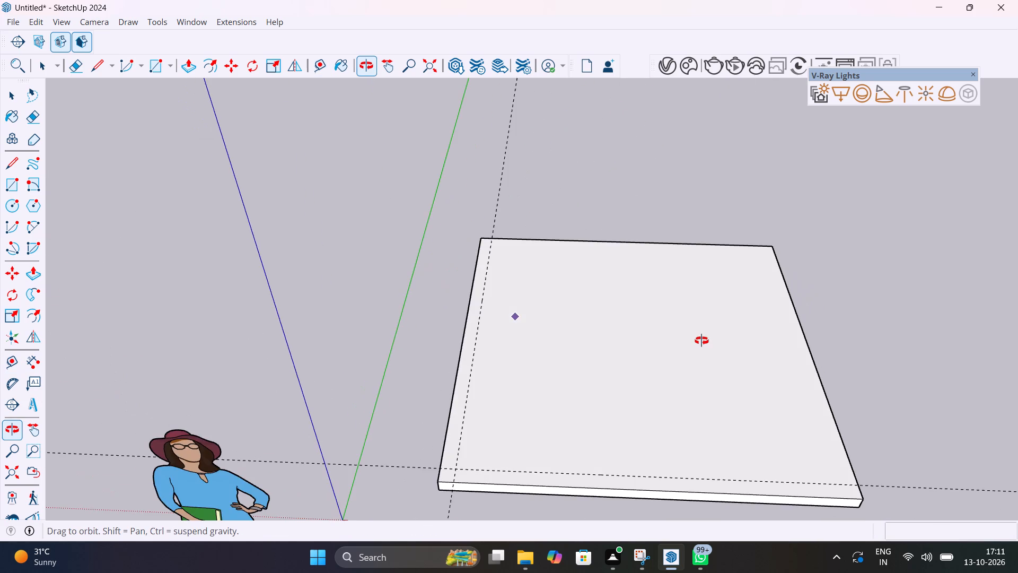
middle_click_drag(701, 341, 602, 320)
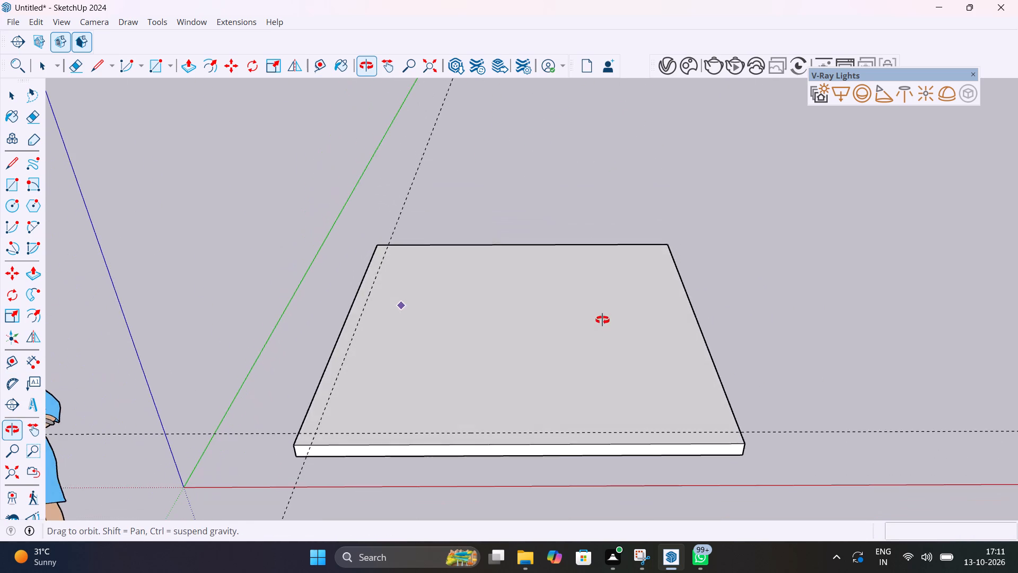
middle_click_drag(602, 320, 501, 293)
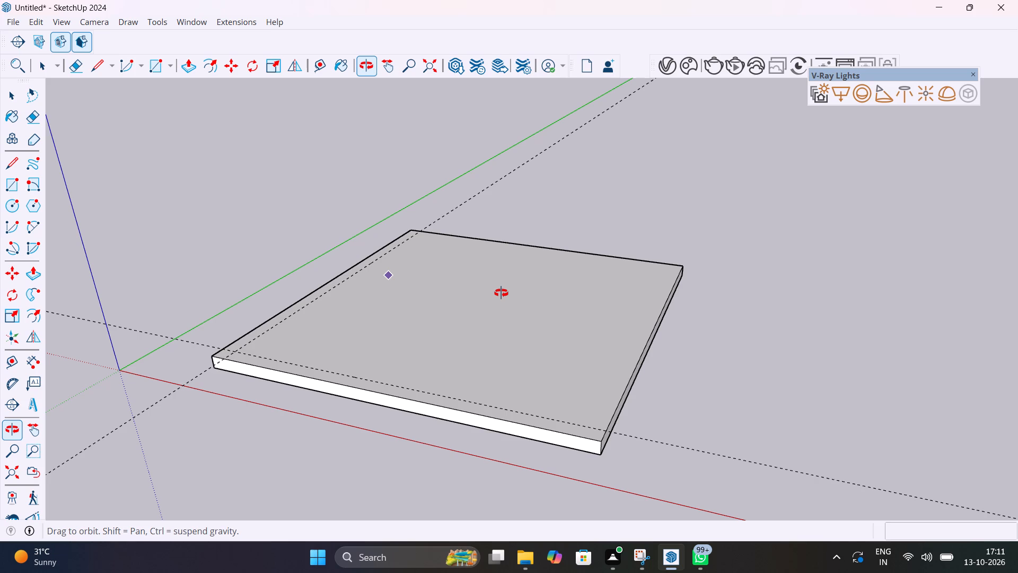
middle_click_drag(501, 293, 508, 376)
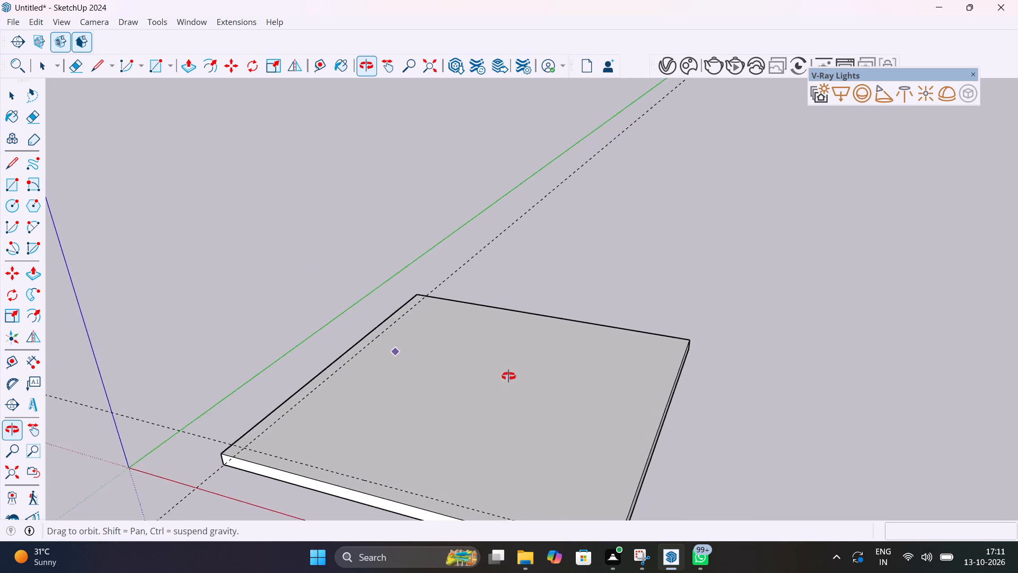
middle_click_drag(508, 376, 529, 479)
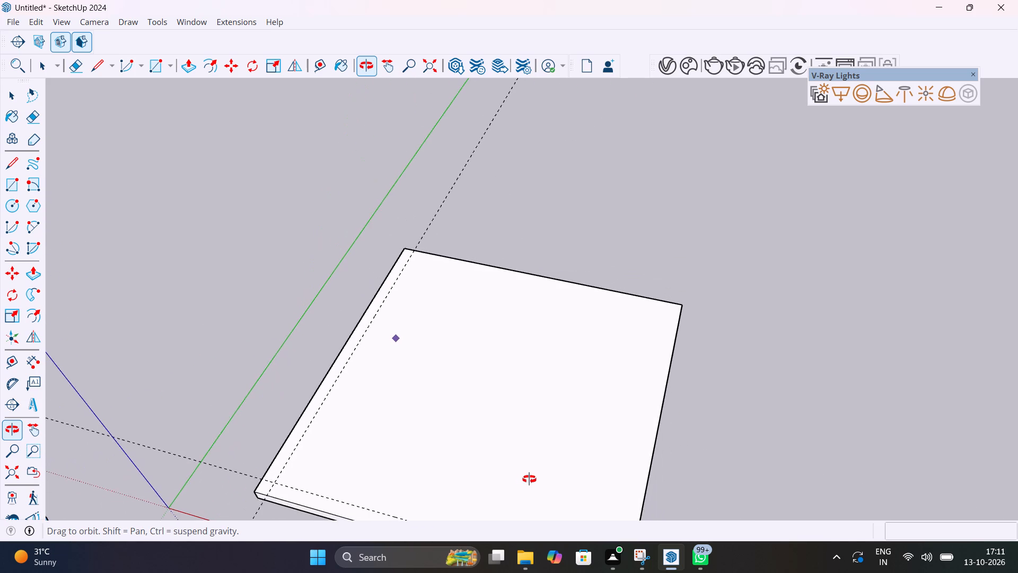
middle_click_drag(529, 479, 537, 496)
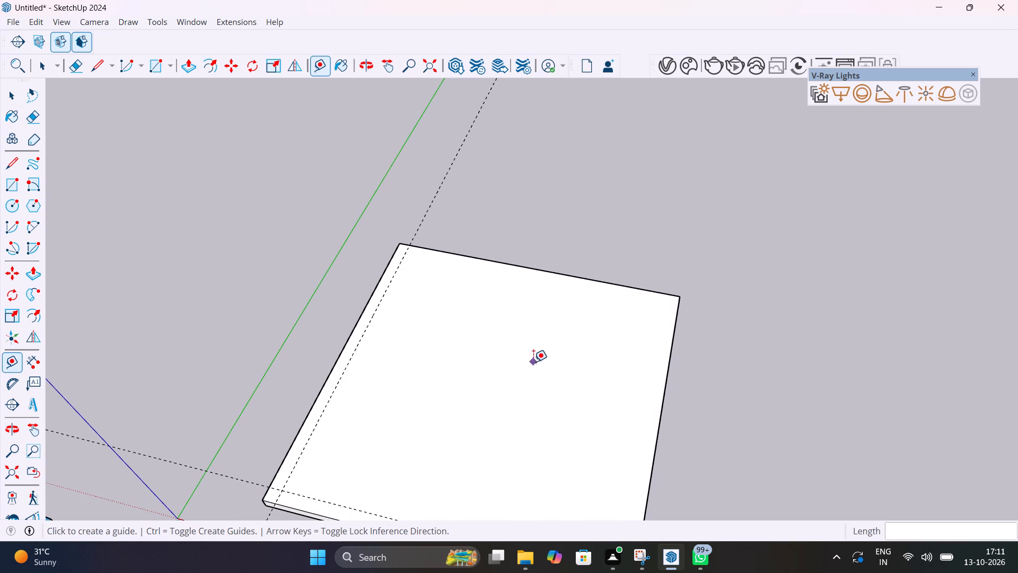
left_click(554, 271)
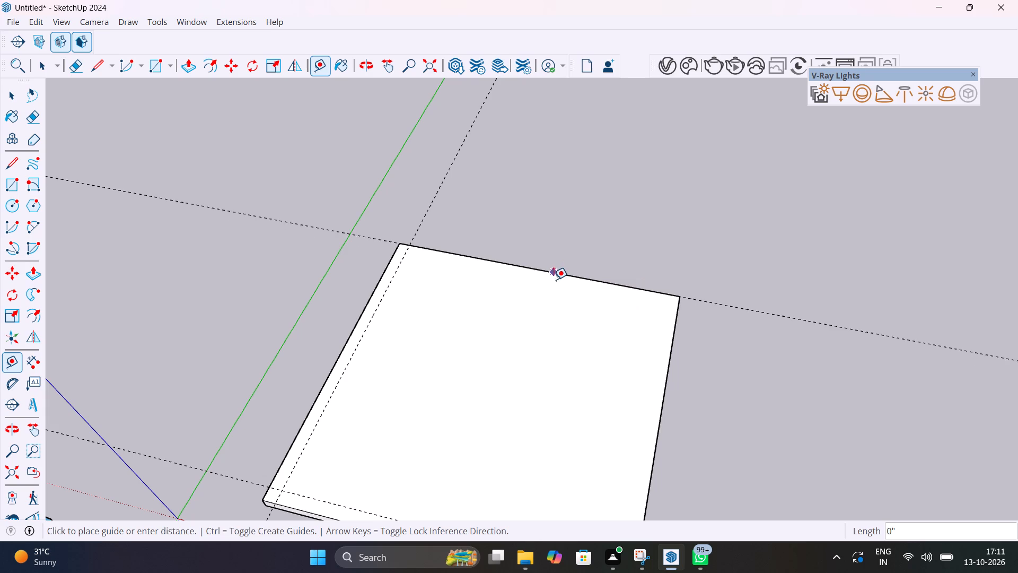
type("4.6\"")
key("Return")
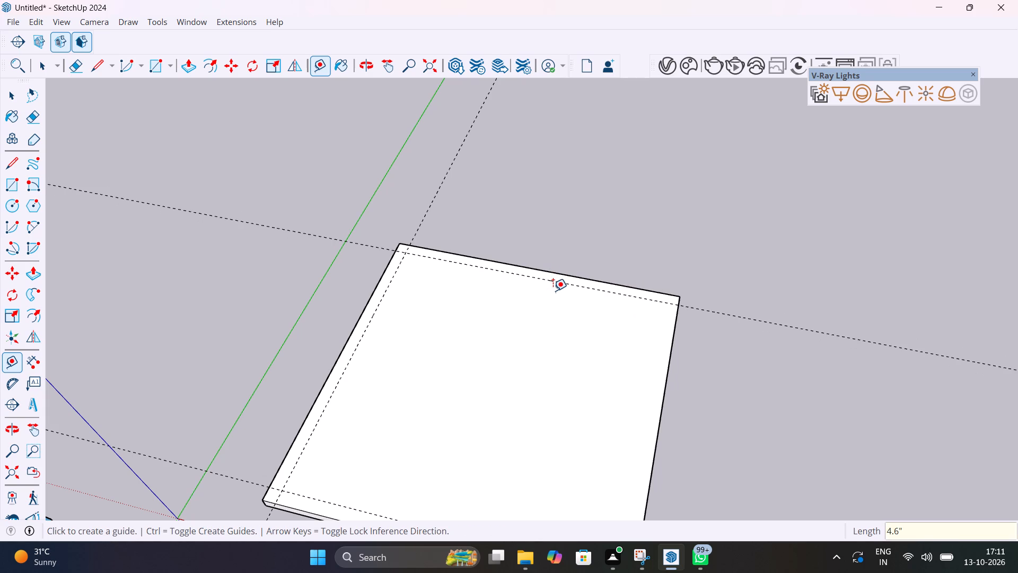
Draw a rectangle filling the full-length strip between the back guide line and the slab's back edge.
key("space")
key("r")
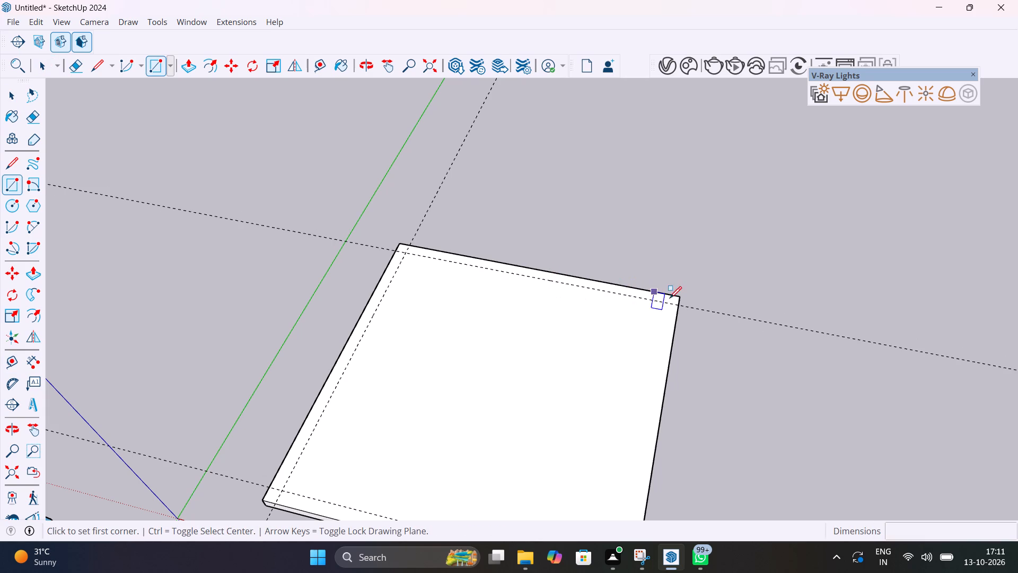
left_click(678, 307)
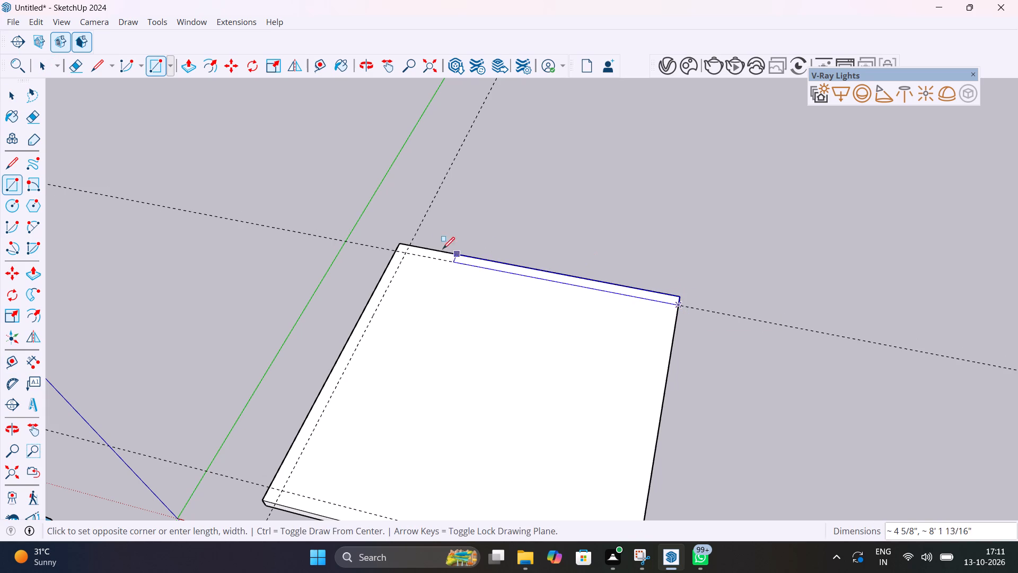
left_click(397, 244)
key("space")
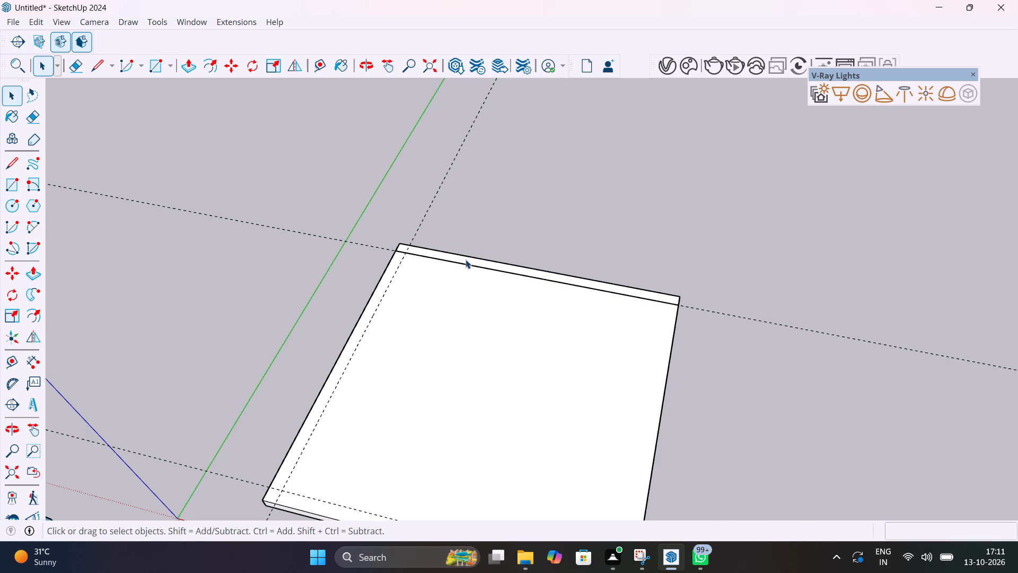
Make the back strip's face and edges a group.
scroll(466, 260, "up", 5)
triple_click(466, 260)
right_click(466, 260)
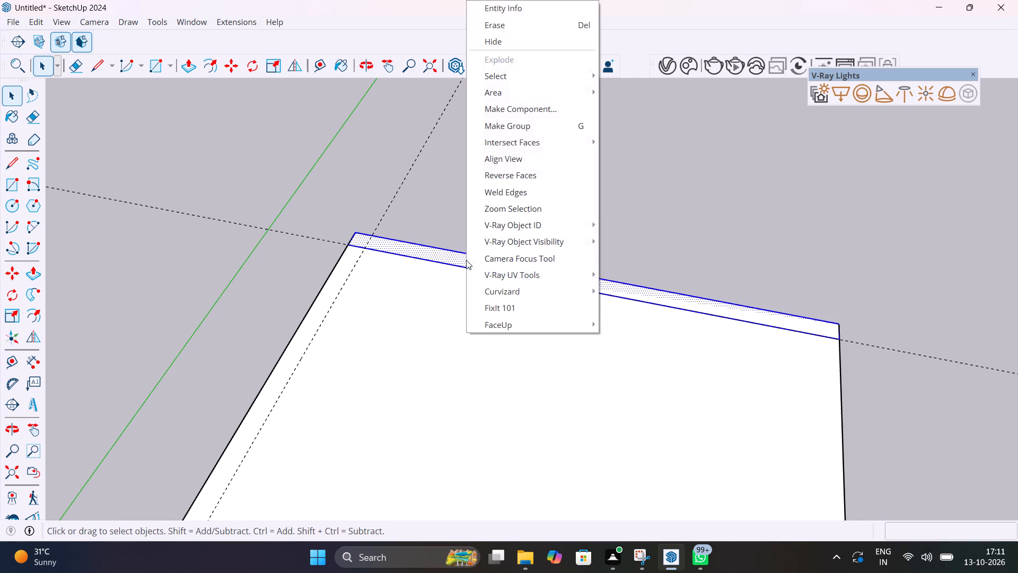
left_click(515, 132)
Open the back strip's group and push/pull its face up 10' to form the back wall, finishing outside the group.
double_click(546, 275)
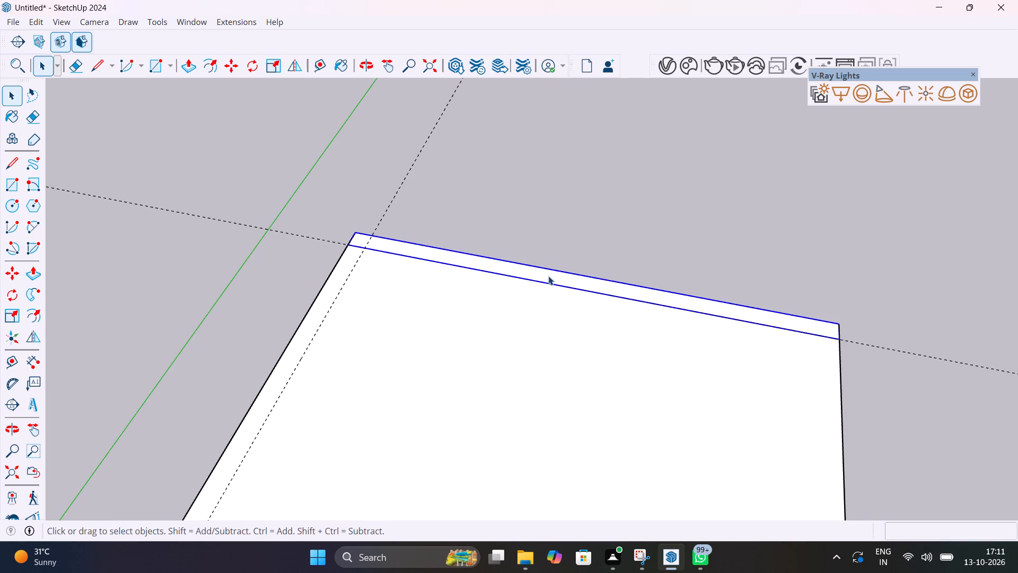
key("p")
left_click(548, 276)
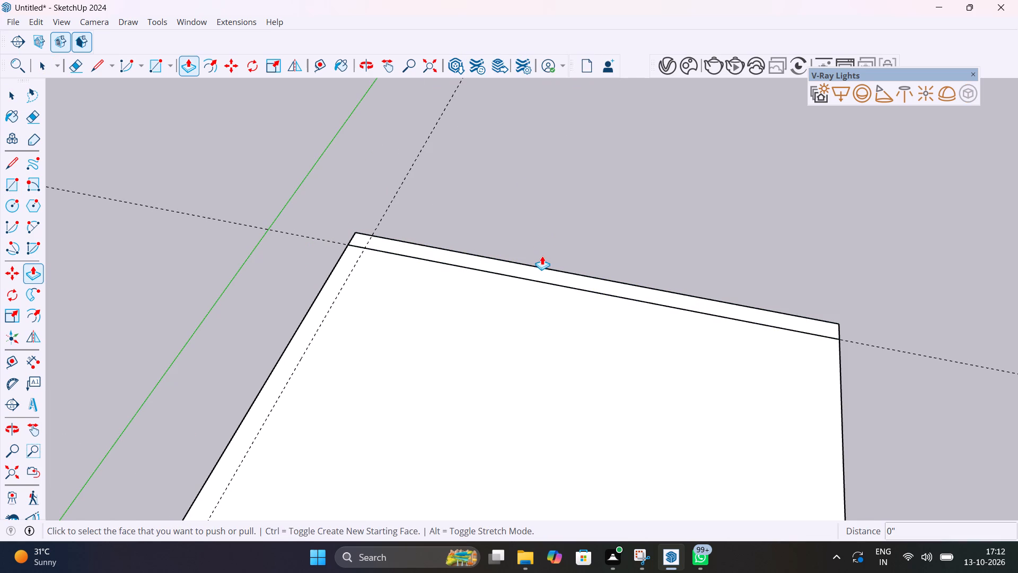
key("space")
double_click(547, 274)
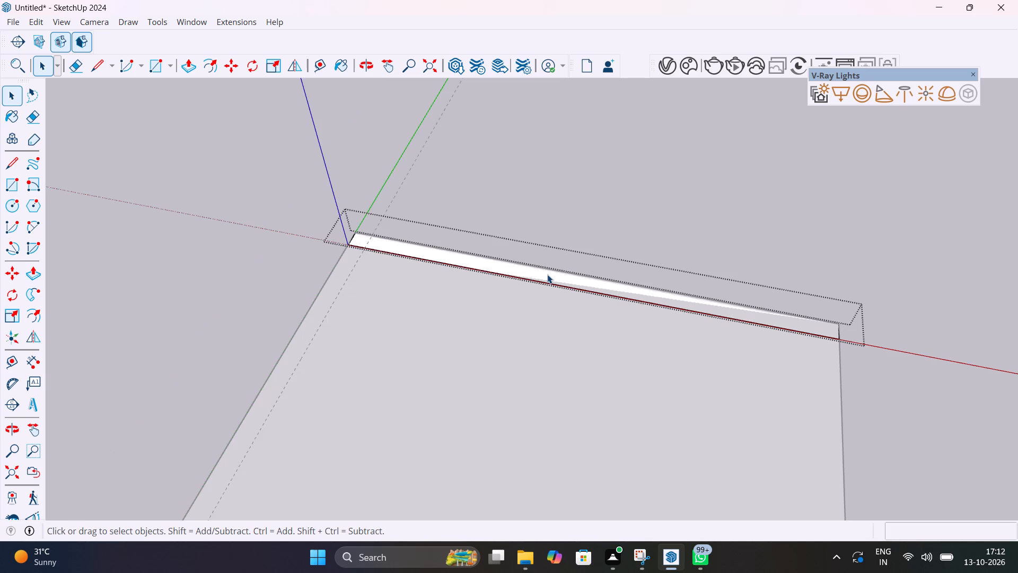
key("p")
left_click(547, 274)
scroll(546, 260, "down", 14)
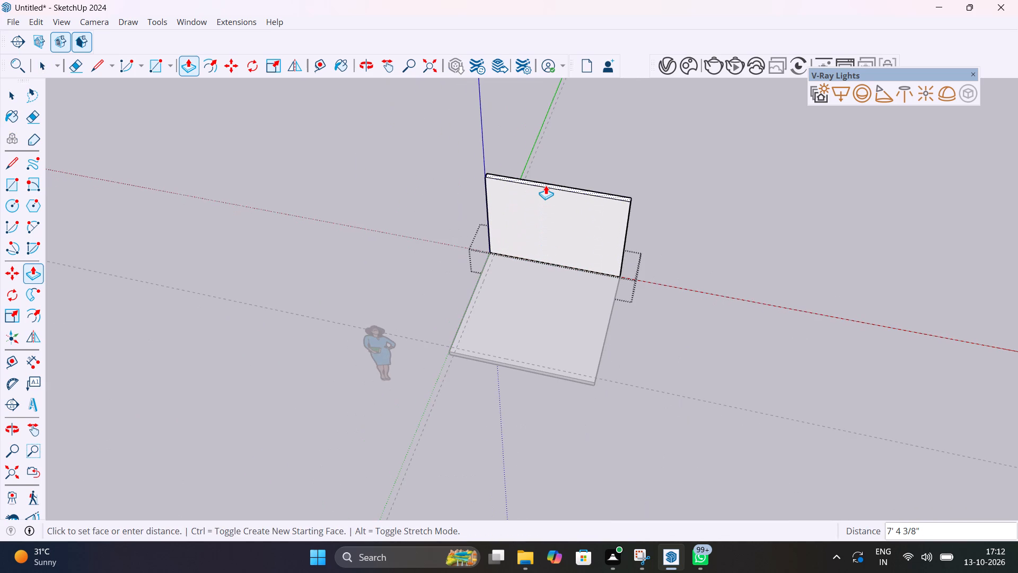
type("10'")
key("Return")
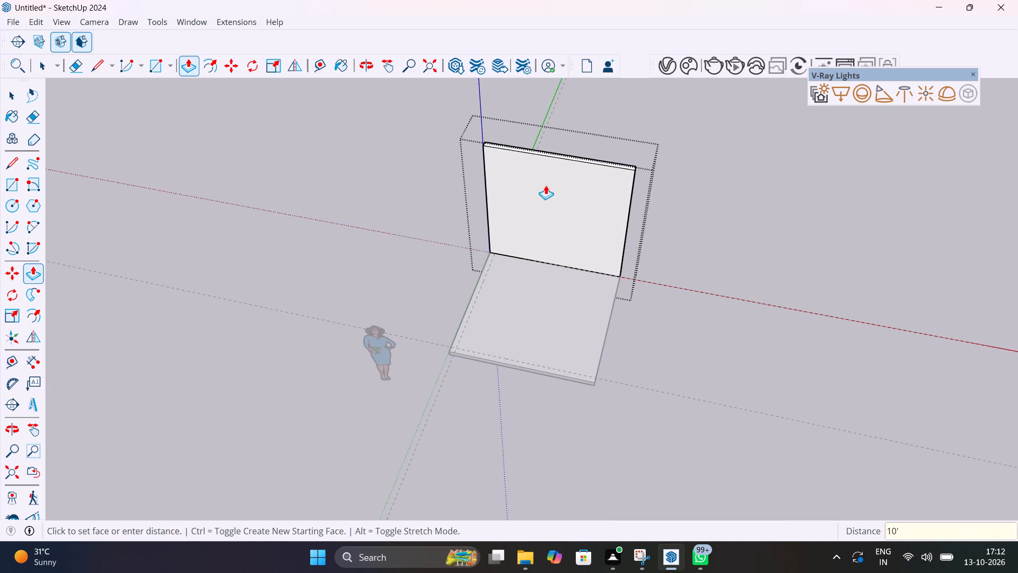
key("space")
left_click(718, 212)
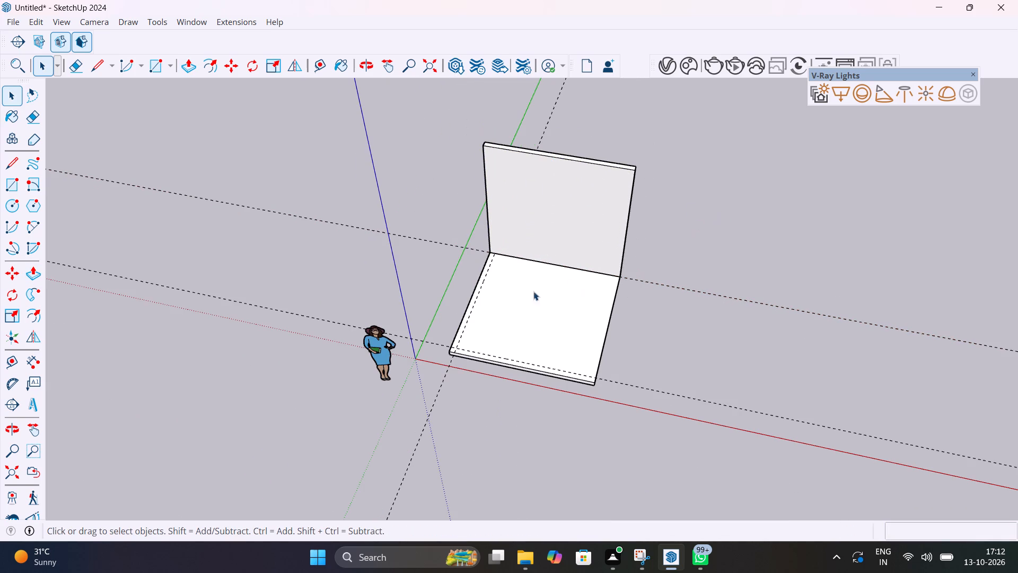
Draw a rectangle of about 4 5/8" by 9' 7 3/8" along the slab's green-axis side, from the front edge to the back wall.
scroll(484, 289, "up", 10)
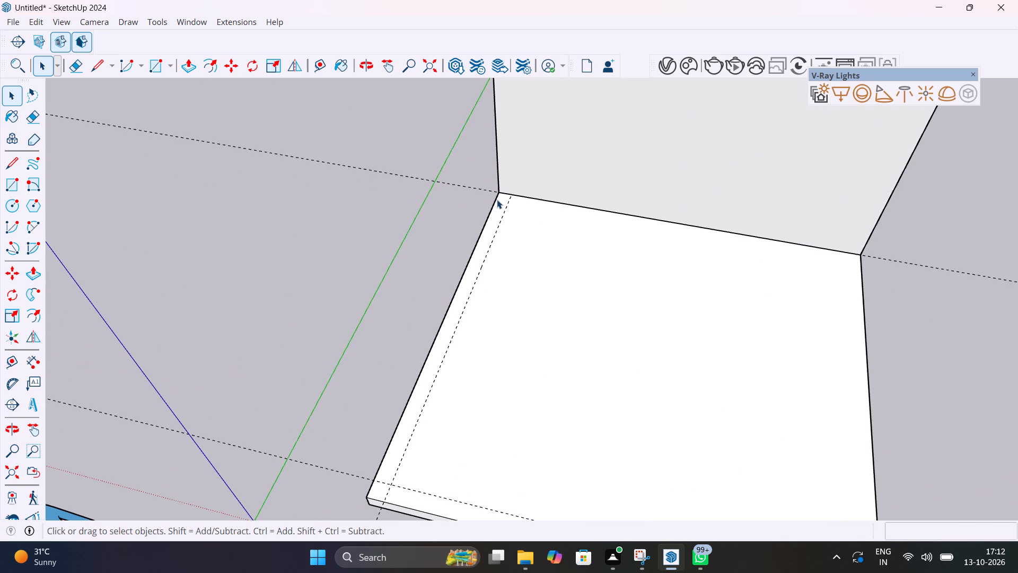
key("r")
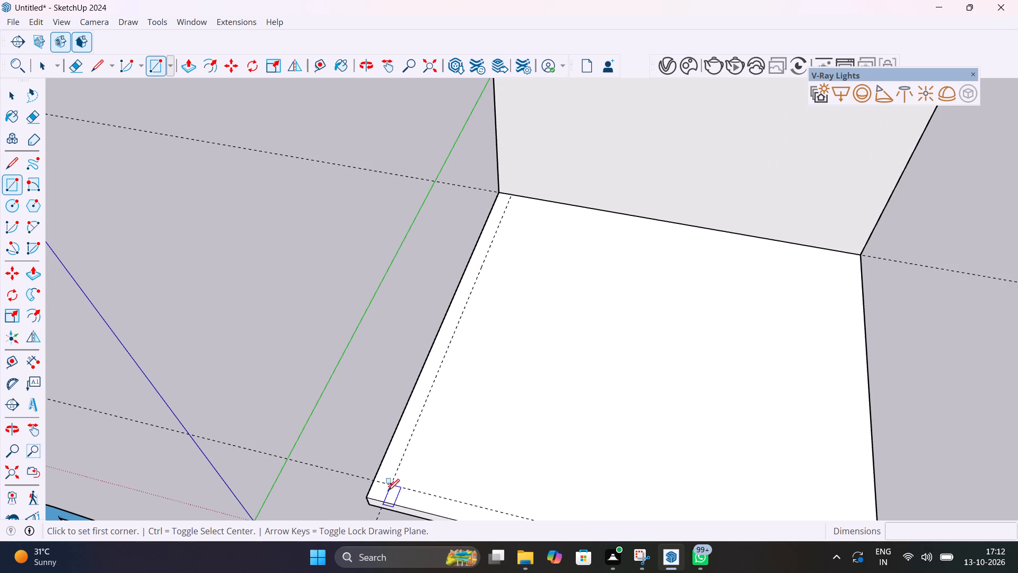
left_click(385, 503)
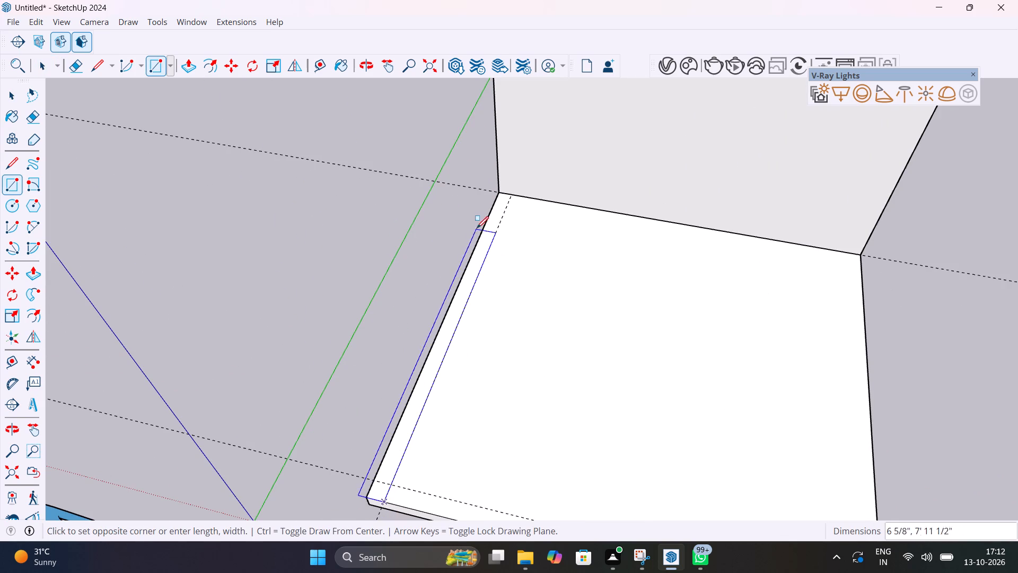
left_click(499, 193)
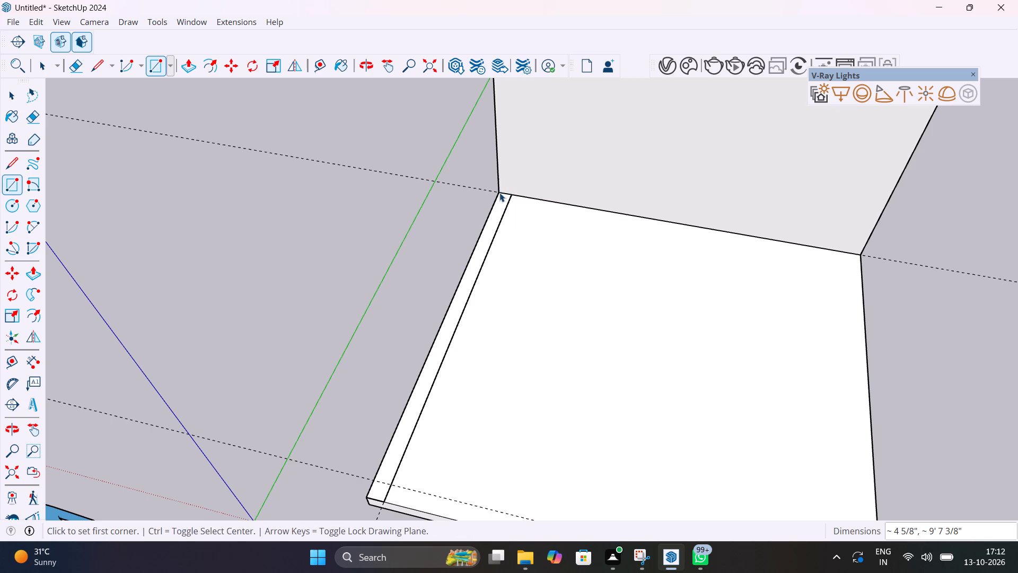
key("space")
Make the face and edges of the side strip along the green-axis side a group.
double_click(497, 214)
right_click(497, 214)
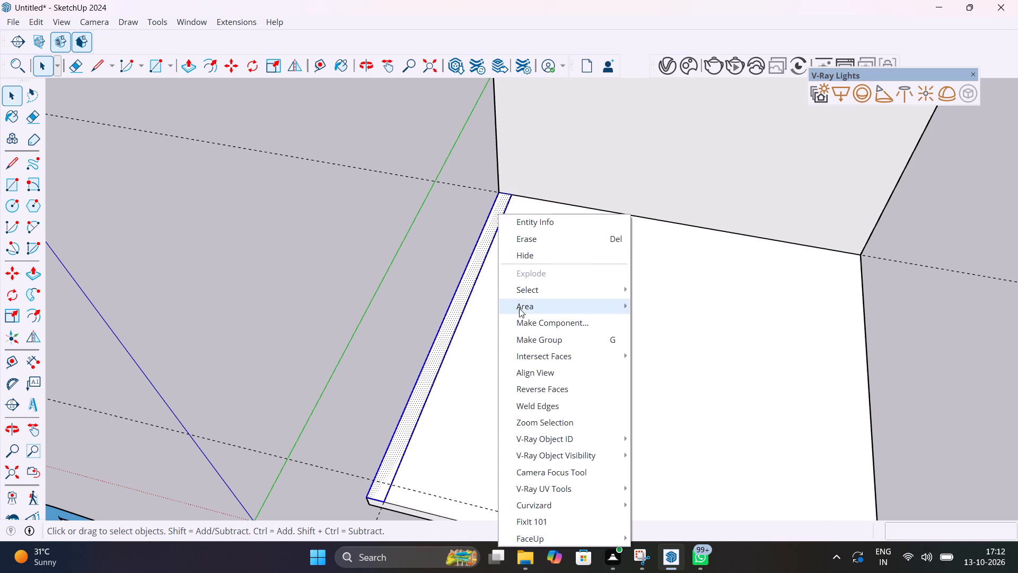
left_click(524, 334)
Open the side strip's group and push/pull its face up 10' to the back wall's top, finishing outside the group.
double_click(481, 249)
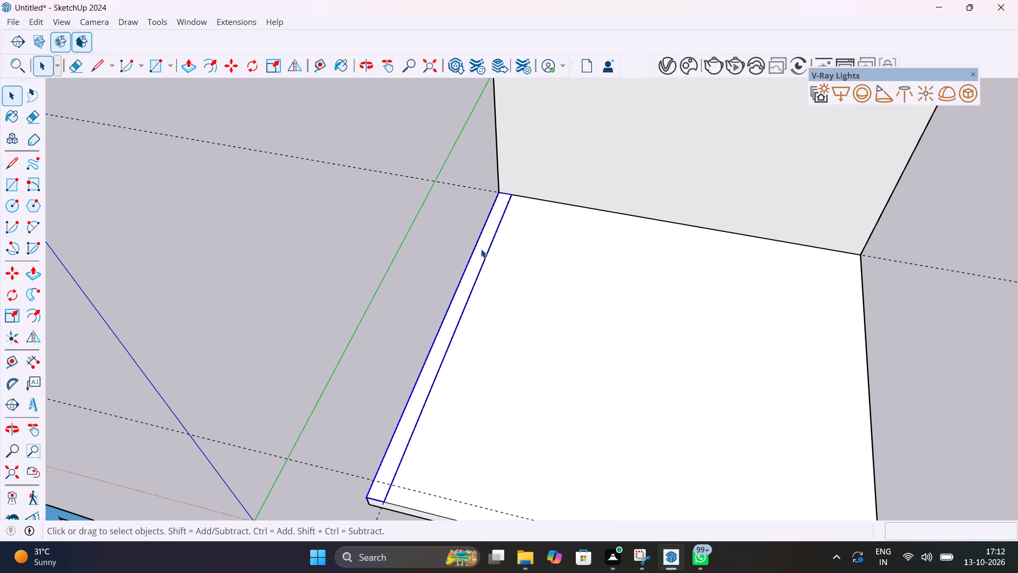
key("p")
left_click(480, 248)
scroll(480, 240, "down", 7)
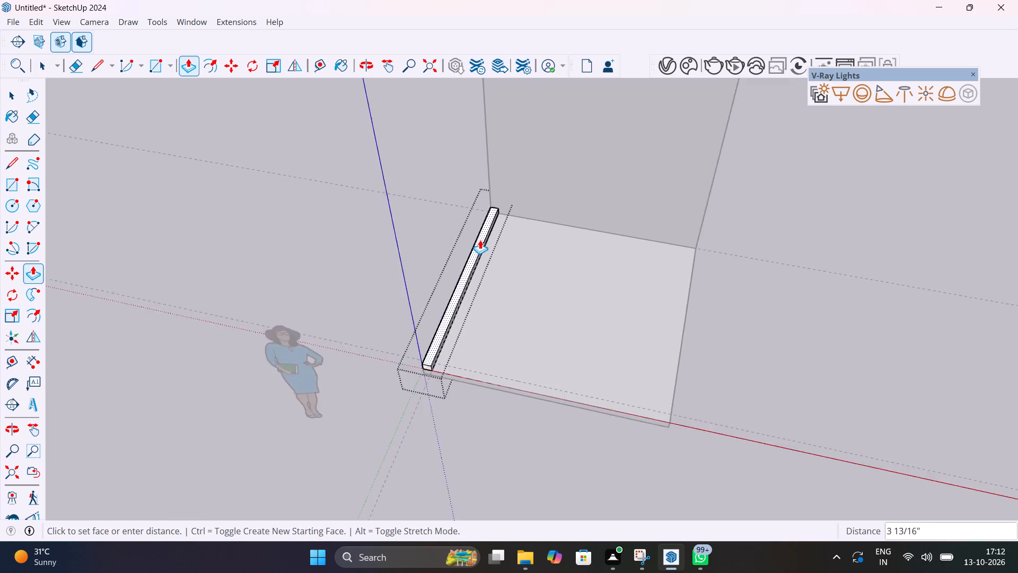
scroll(480, 240, "down", 6)
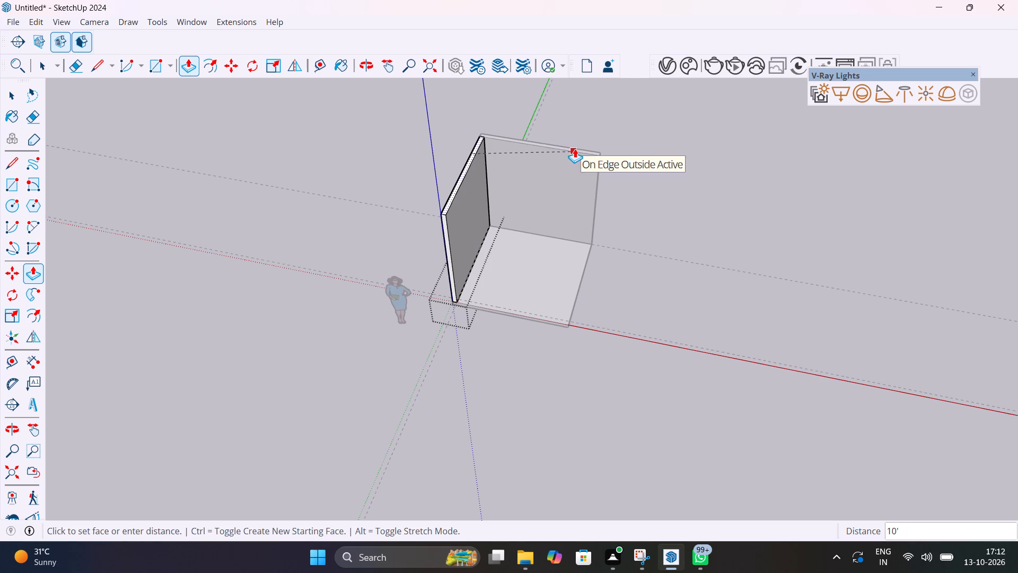
left_click(575, 149)
key("space")
left_click(646, 199)
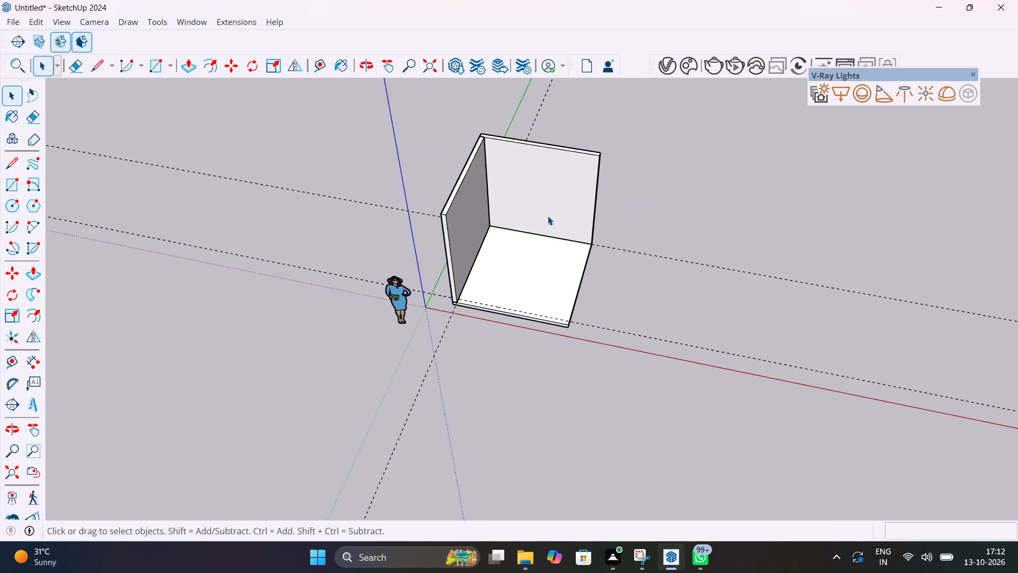
Open the back wall's group and push/pull its free end face outward 2' along the red axis, finishing outside the group.
scroll(548, 216, "up", 9)
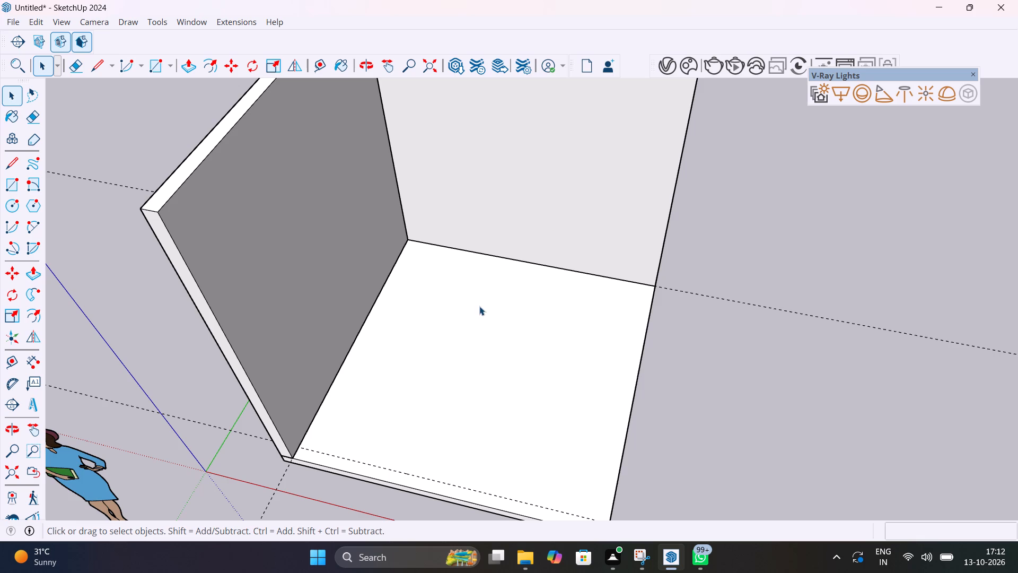
scroll(452, 317, "down", 6)
middle_click_drag(478, 282, 355, 249, "shift")
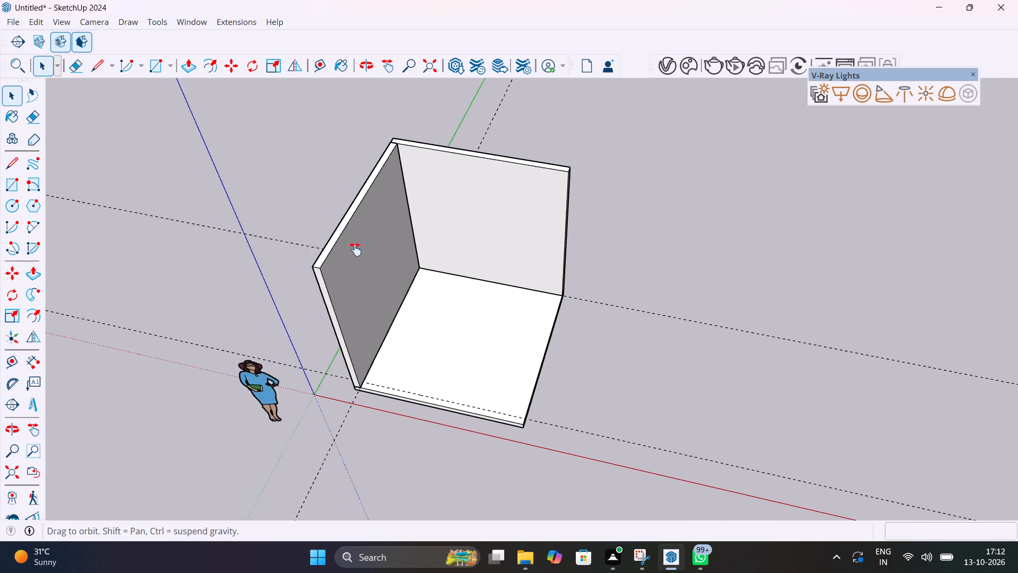
middle_click_drag(355, 249, 385, 180, "shift")
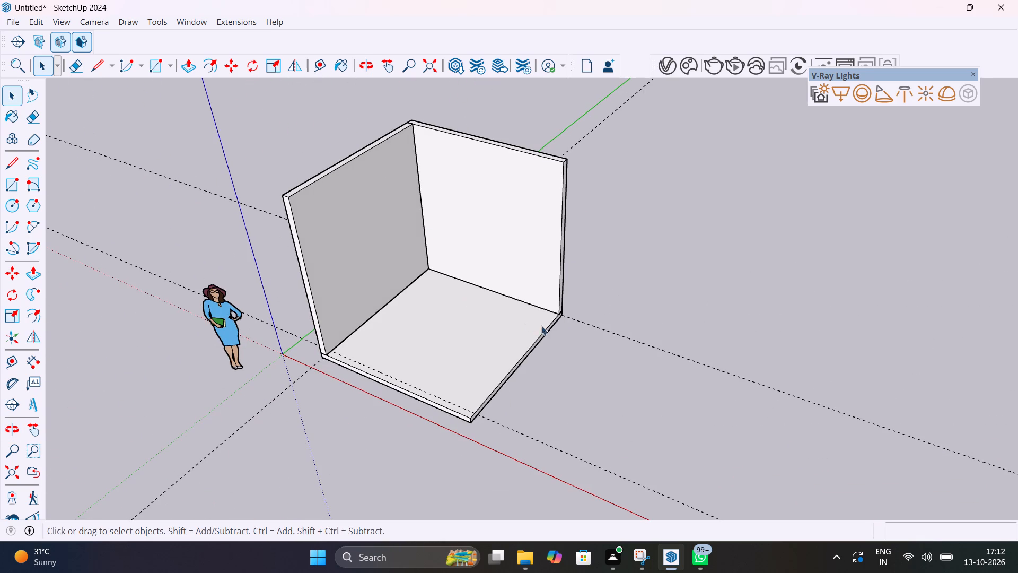
scroll(561, 310, "up", 6)
middle_click_drag(541, 305, 517, 293)
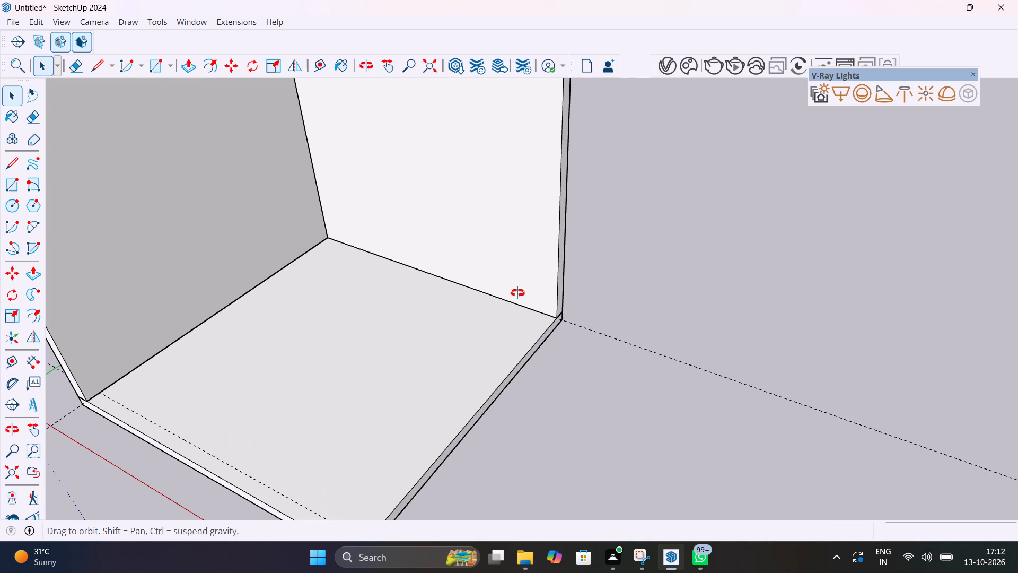
middle_click_drag(517, 293, 509, 272)
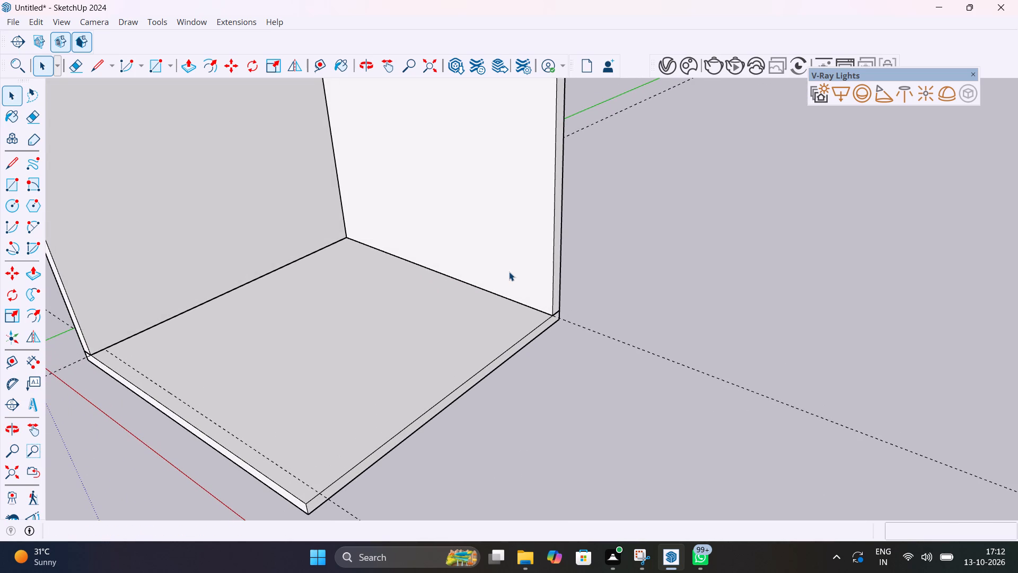
middle_click_drag(460, 303, 355, 409, "shift")
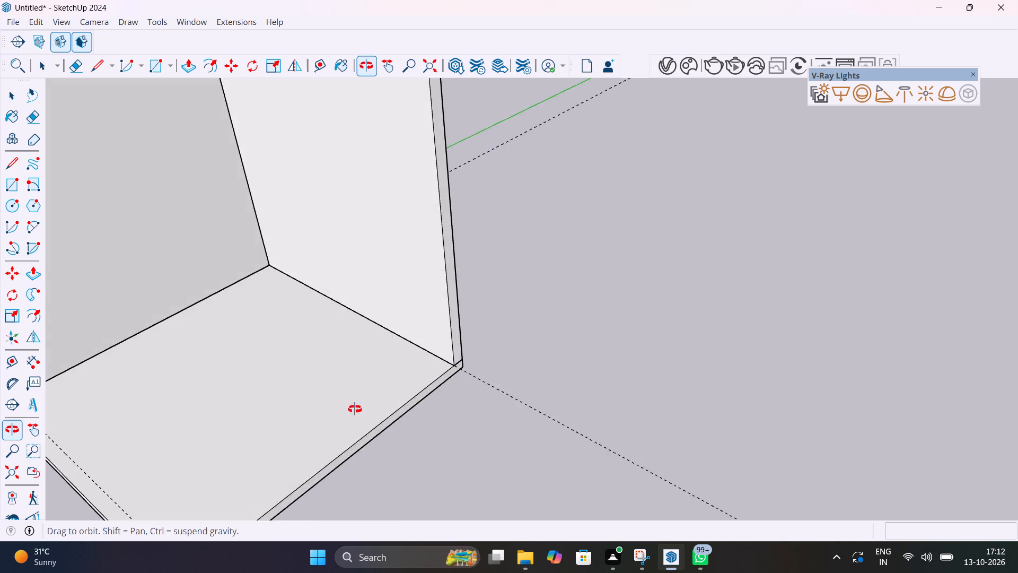
middle_click_drag(355, 409, 349, 439, "shift")
double_click(437, 254)
left_click(437, 254)
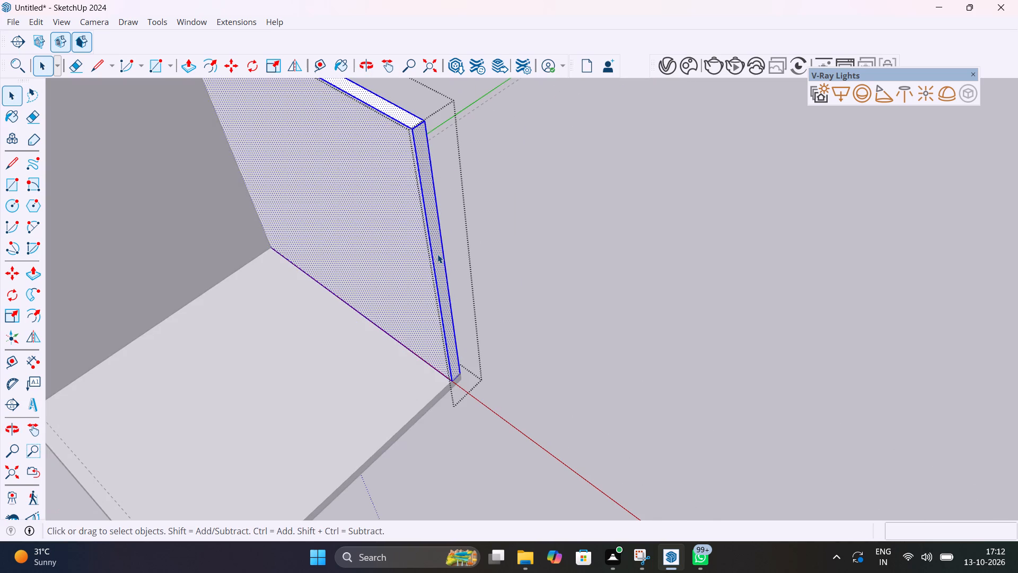
left_click(437, 254)
key("p")
left_click(437, 254)
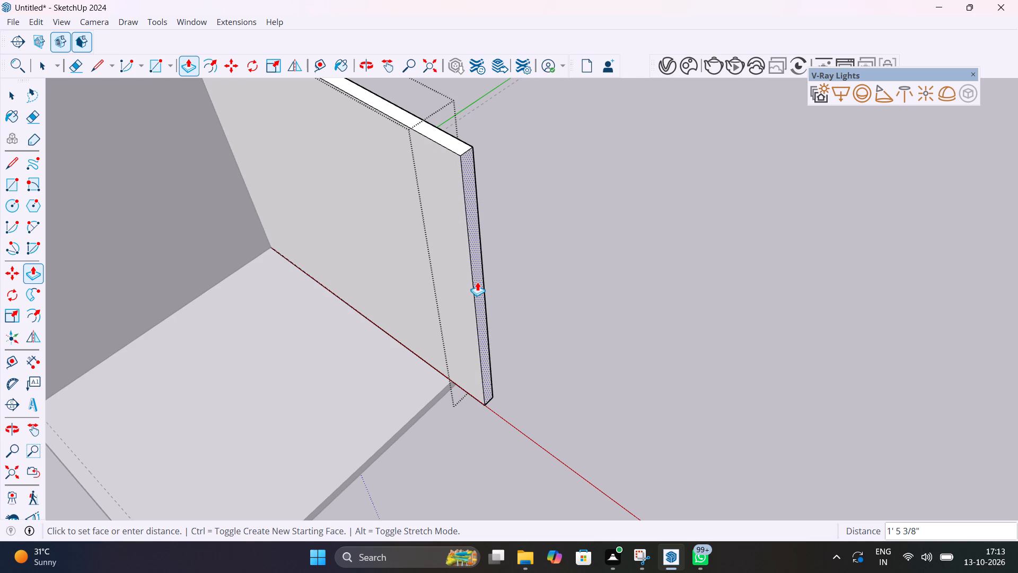
type("11")
key("BackSpace")
key("BackSpace")
type("2'")
key("Return")
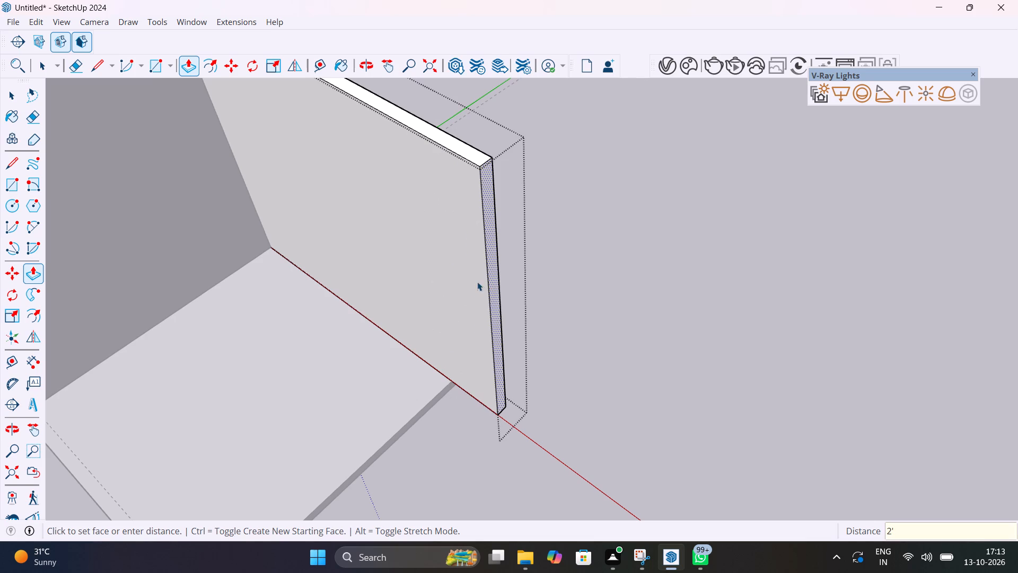
key("space")
left_click(719, 288)
Open the slab's group and push/pull its open side face out 2' to the back wall's end, finishing outside the group.
middle_click_drag(487, 378, 535, 131, "shift")
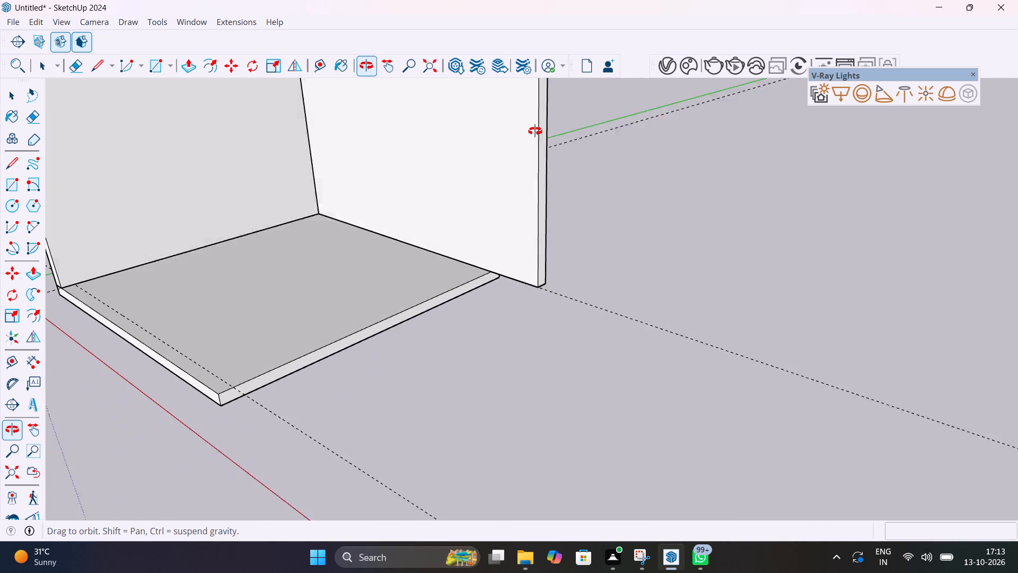
middle_click_drag(535, 131, 536, 130, "shift")
scroll(421, 307, "up", 4)
left_click(419, 307)
triple_click(419, 306)
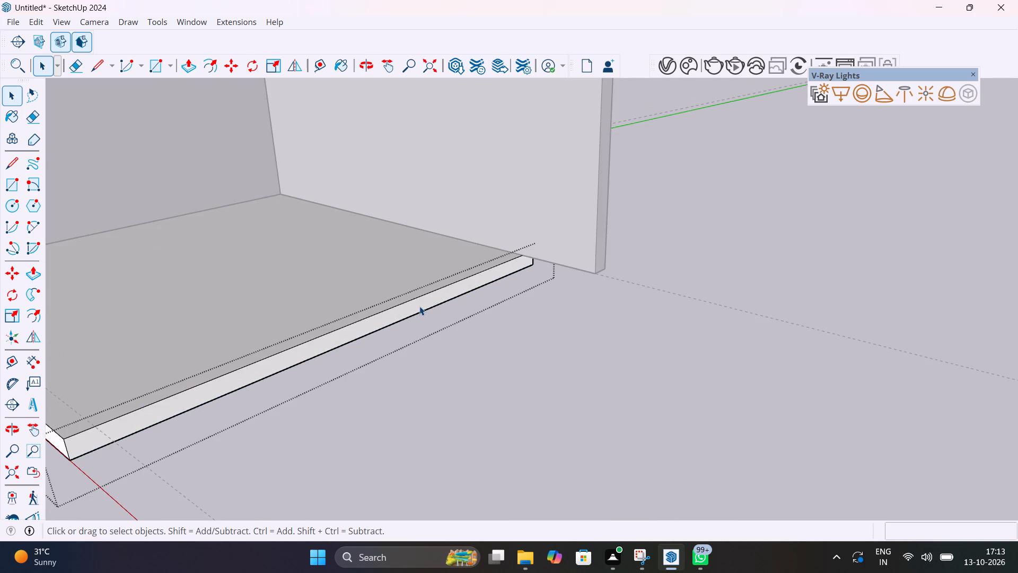
left_click(418, 306)
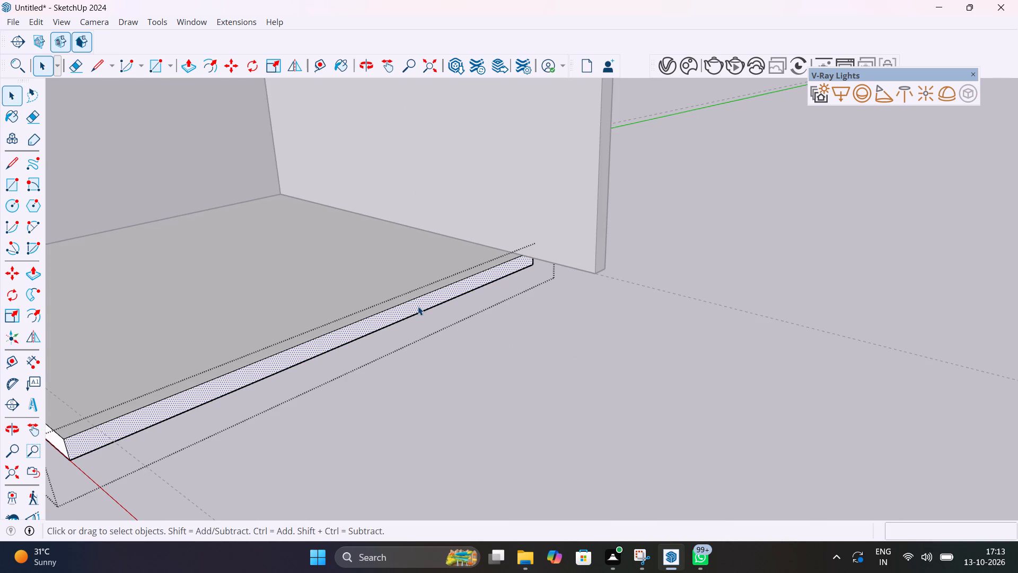
key("p")
left_click(418, 306)
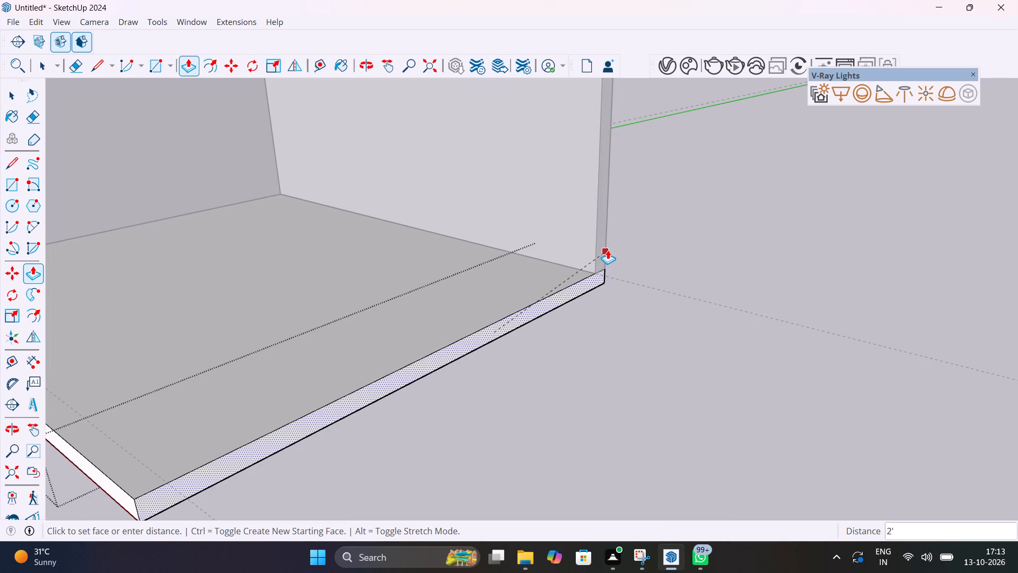
left_click(605, 251)
key("space")
left_click(767, 248)
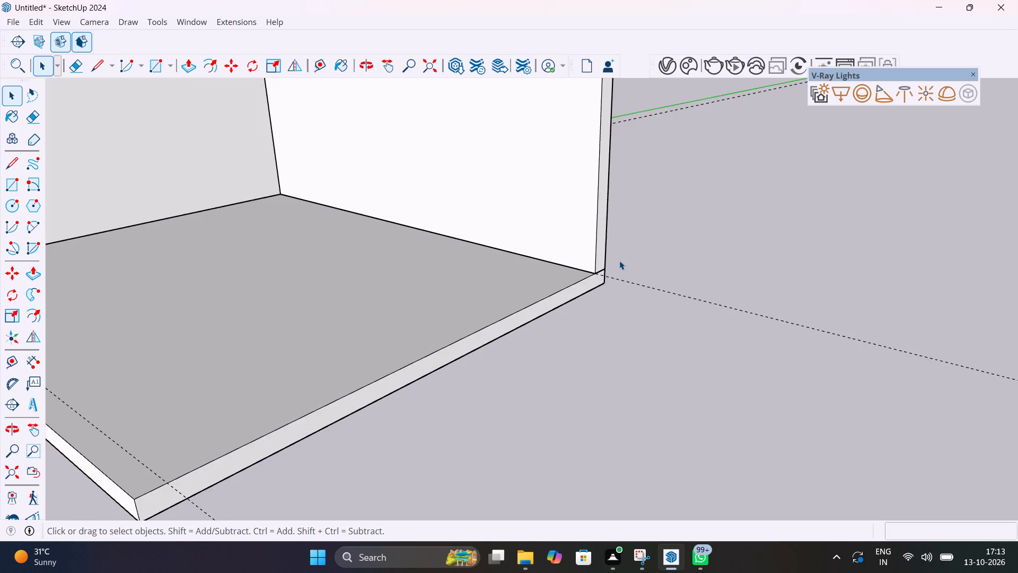
Place a guide line on the slab offset 4.6" inward from its open side edge, opposite the side wall.
middle_click_drag(634, 269, 873, 276)
scroll(811, 276, "down", 12)
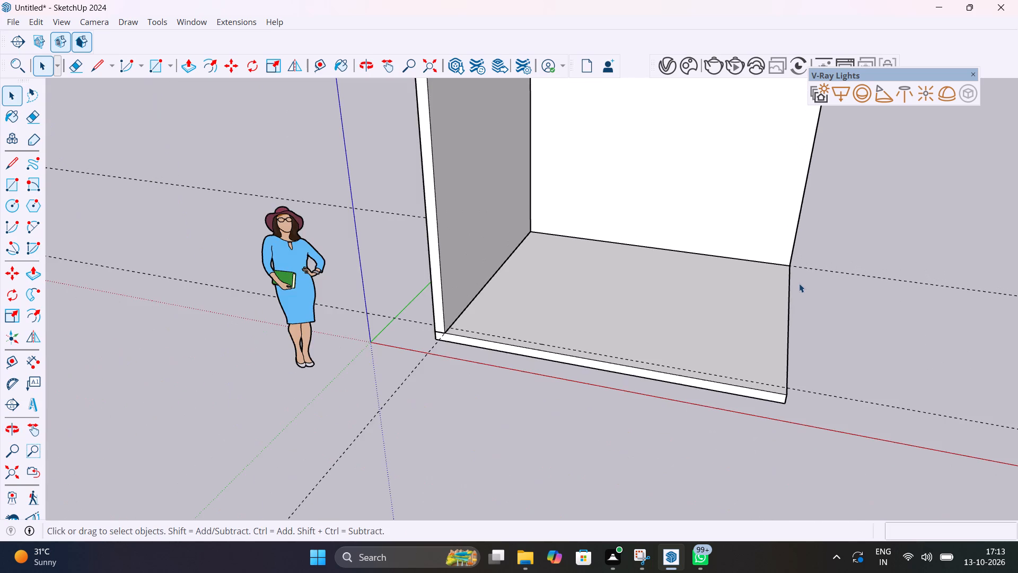
middle_click_drag(705, 350, 647, 464, "shift")
scroll(690, 279, "down", 6)
middle_click_drag(653, 288, 536, 335, "shift")
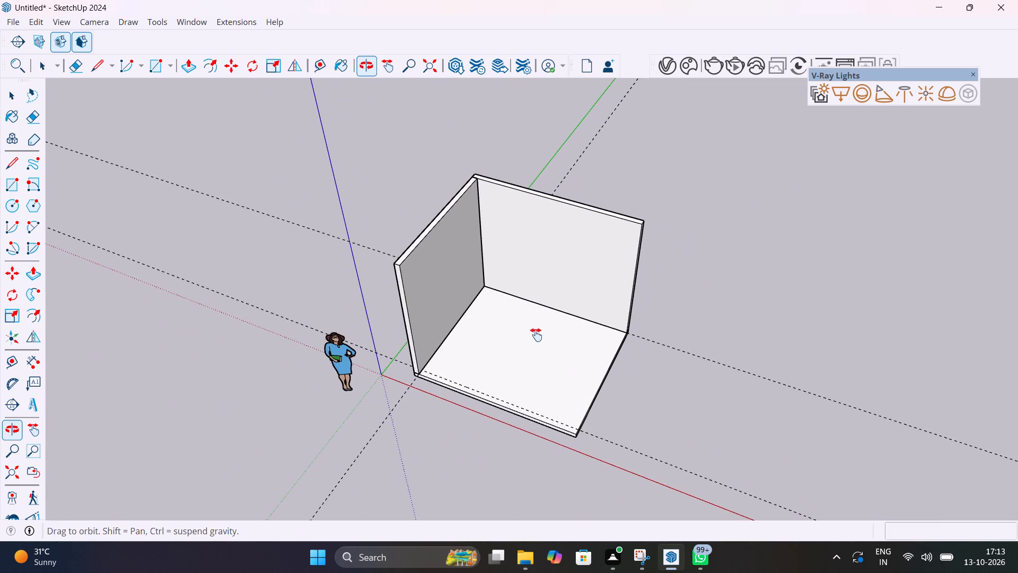
middle_click_drag(536, 335, 628, 335, "shift")
scroll(610, 301, "up", 5)
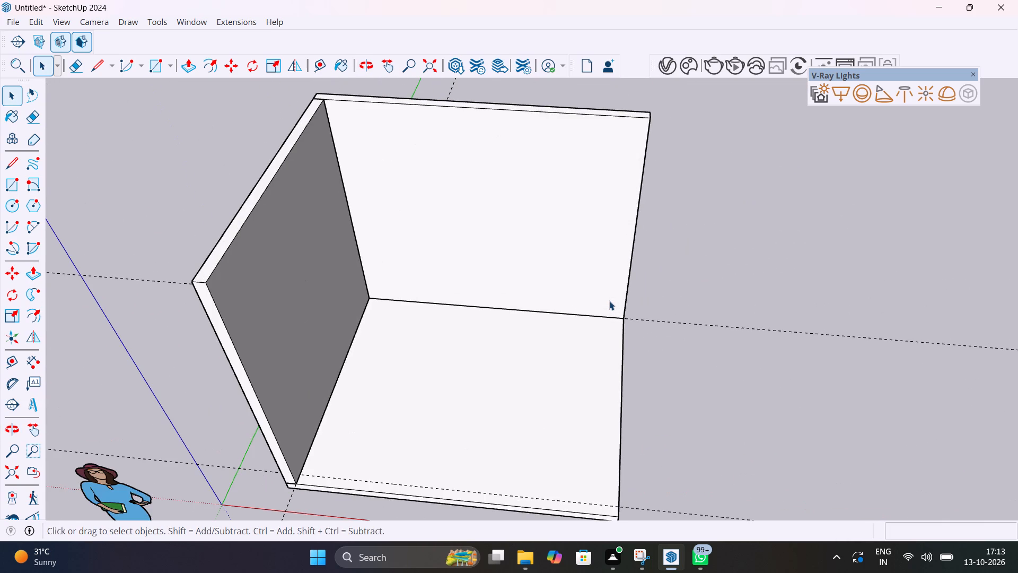
key("t")
left_click(621, 352)
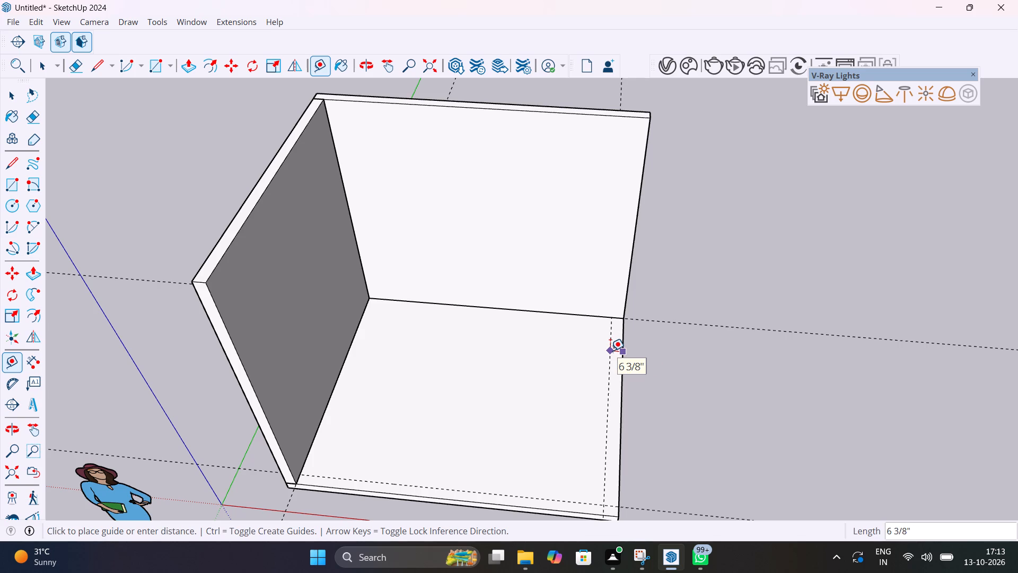
type("4.6\"")
key("Return")
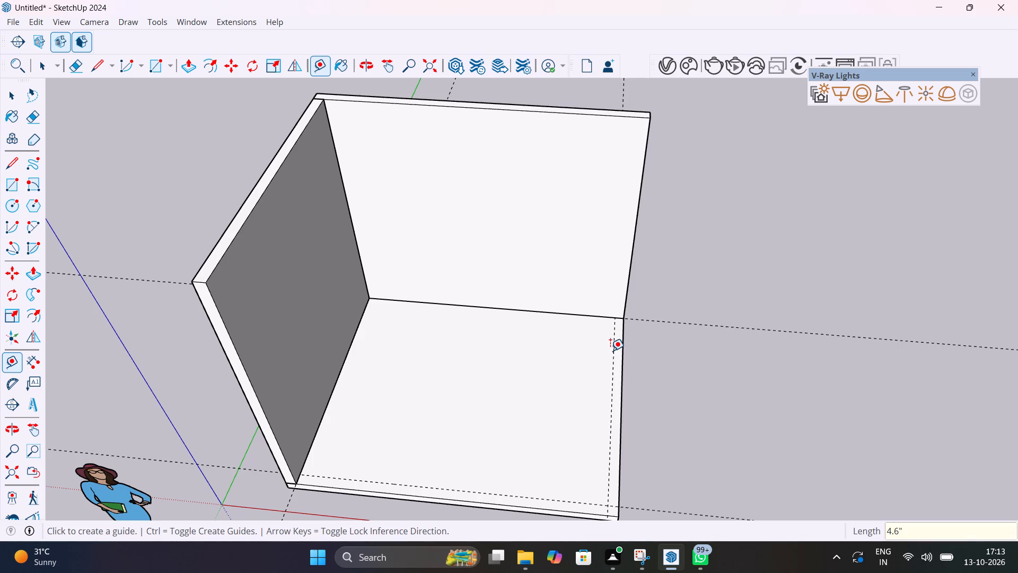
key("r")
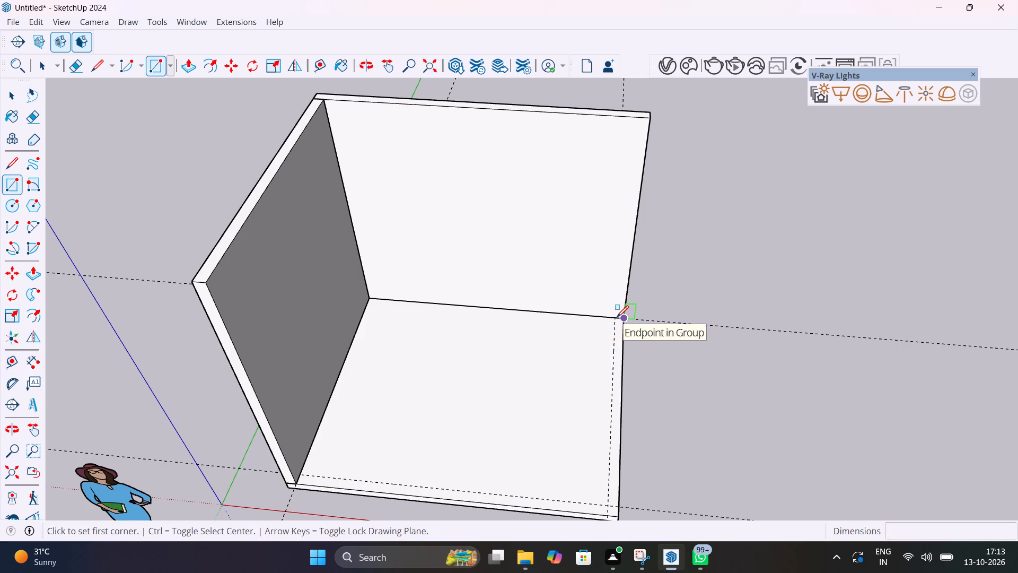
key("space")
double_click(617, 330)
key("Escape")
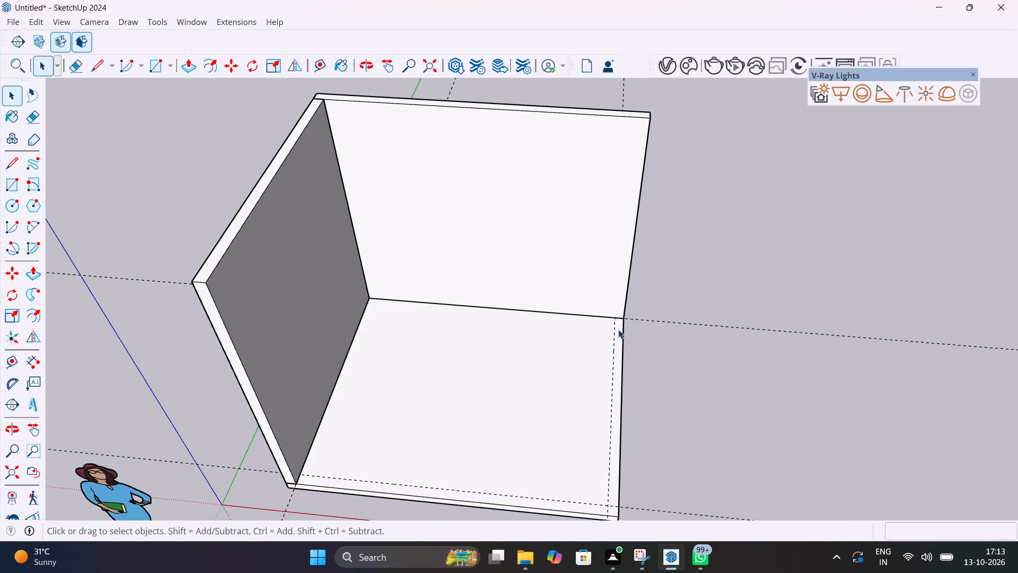
Draw a rectangle of about 4 5/8" by 9' 7 3/8" between the new guide and the slab's open side edge, from back wall to front edge.
key("r")
left_click(615, 319)
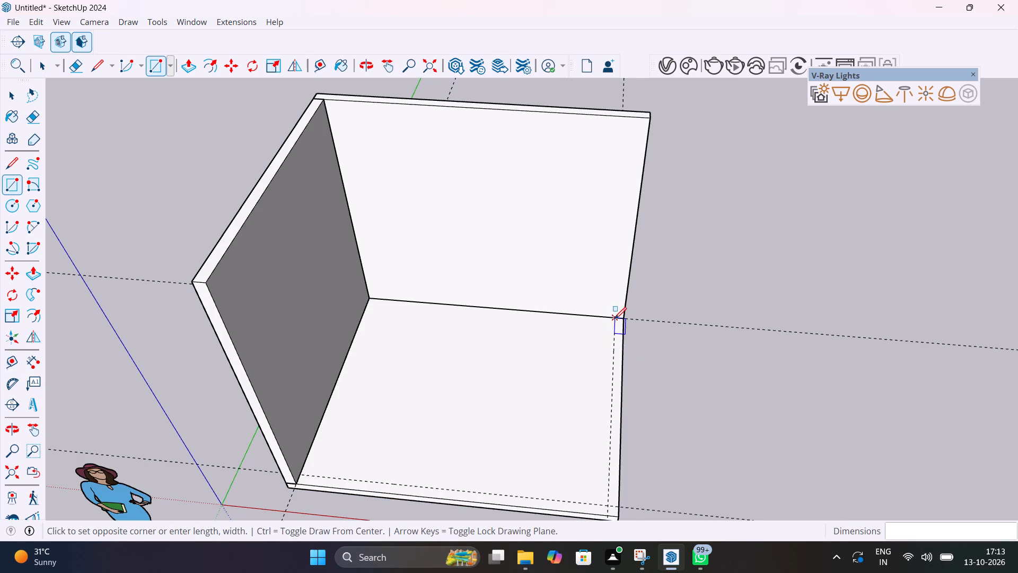
left_click(619, 515)
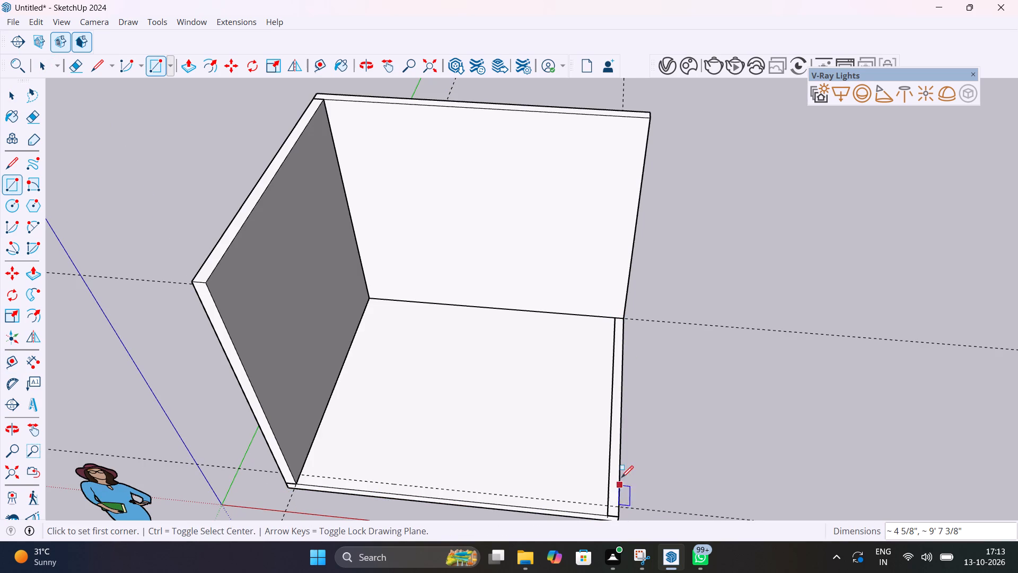
Make the new side strip's face and edges a group.
key("space")
double_click(617, 459)
double_click(617, 459)
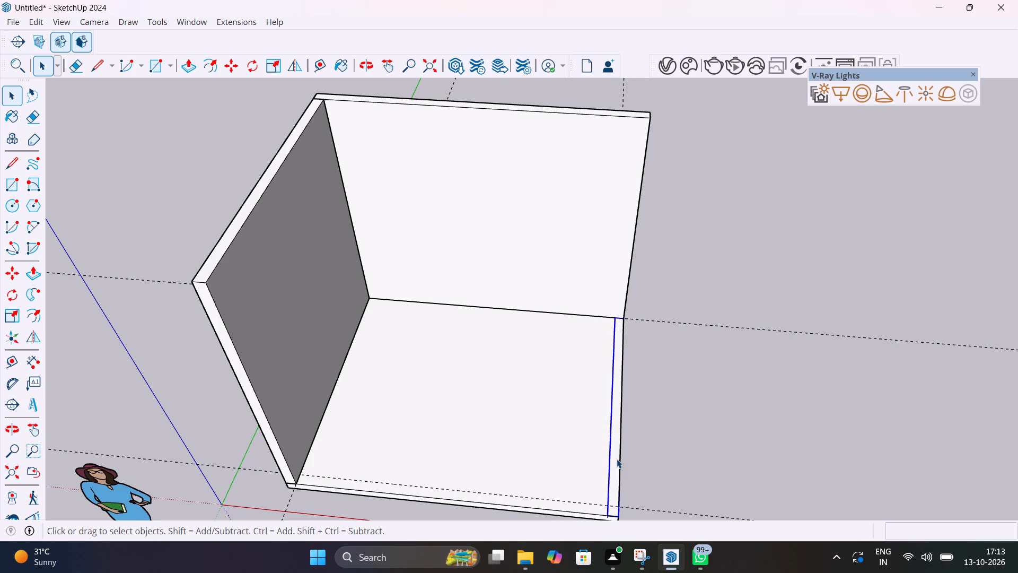
right_click(617, 459)
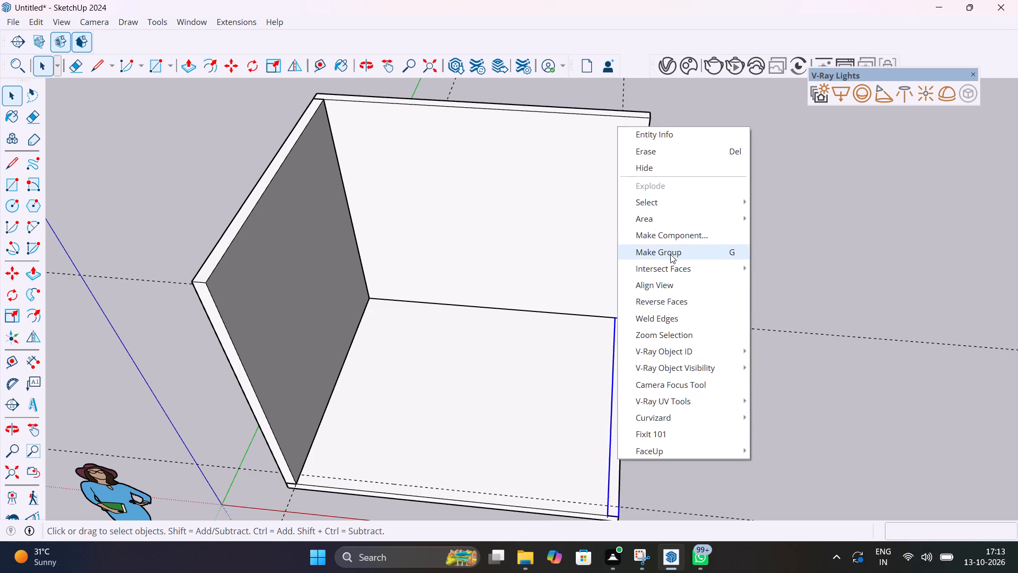
left_click(670, 254)
Open the new side strip's group and push/pull its face up 10' to match the opposite wall, finishing outside the group.
double_click(618, 339)
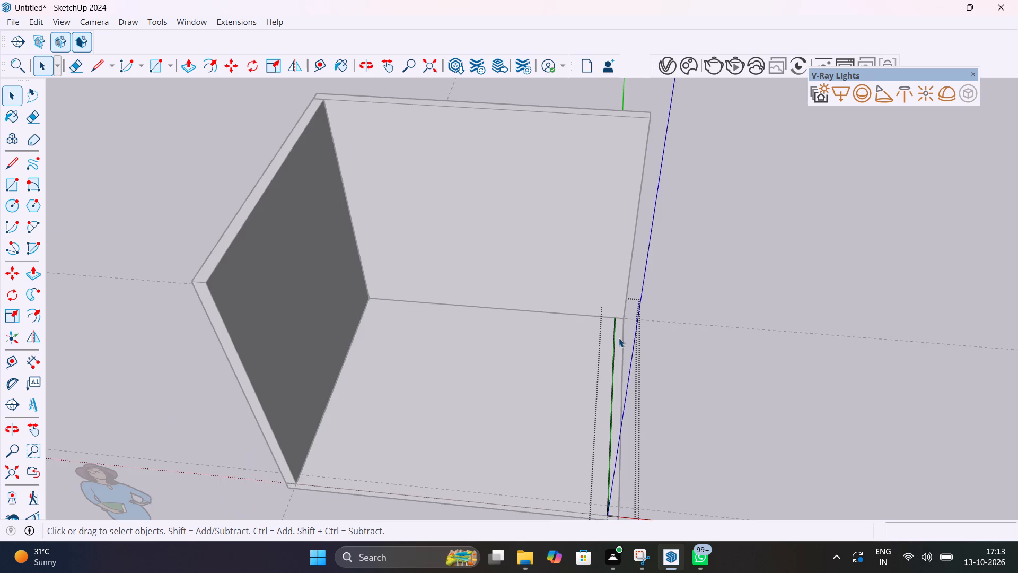
key("p")
left_click(619, 338)
scroll(632, 303, "down", 7)
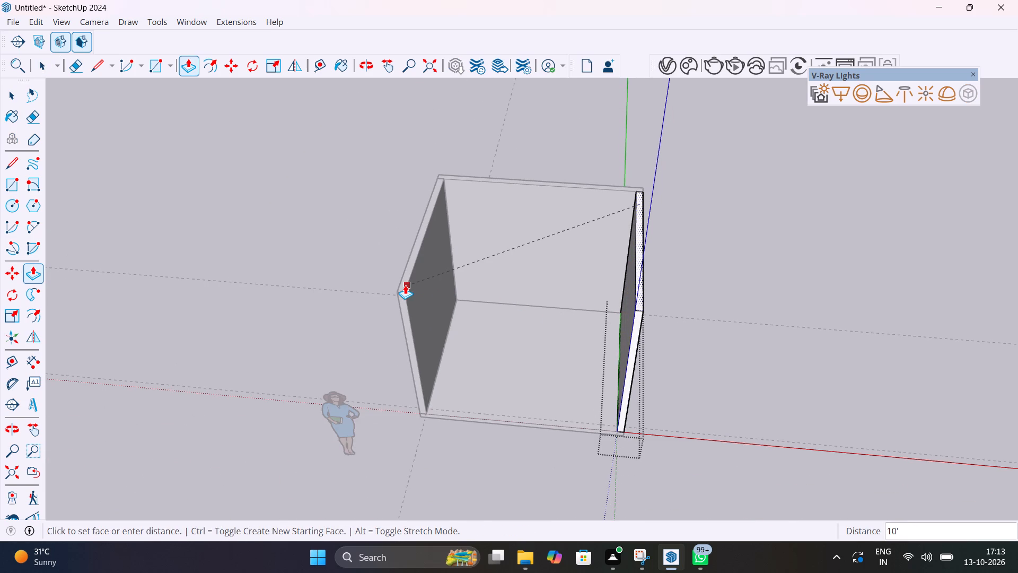
left_click(405, 285)
key("space")
left_click(865, 297)
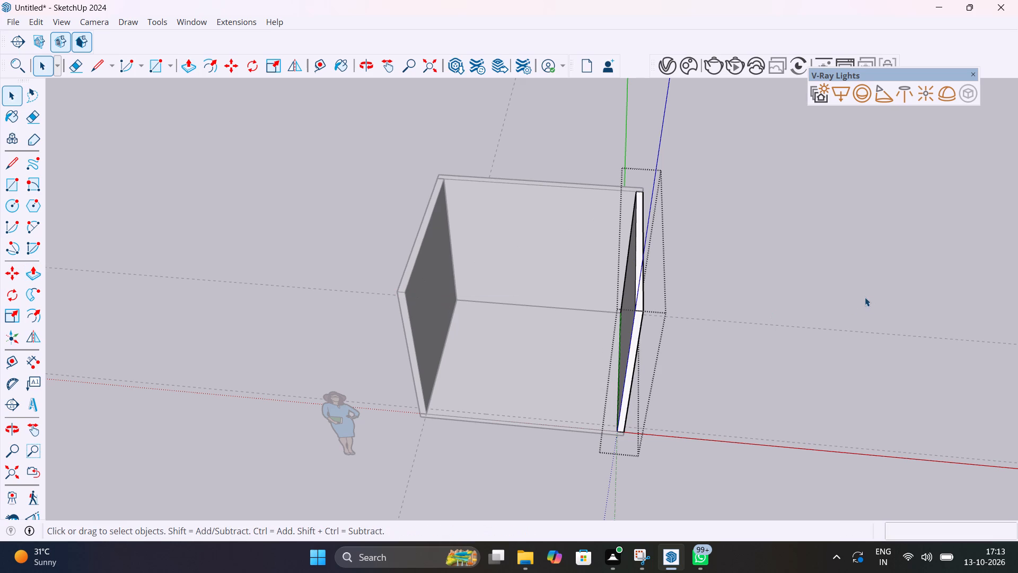
scroll(600, 268, "up", 5)
scroll(629, 306, "up", 1)
middle_click_drag(620, 300, 661, 225)
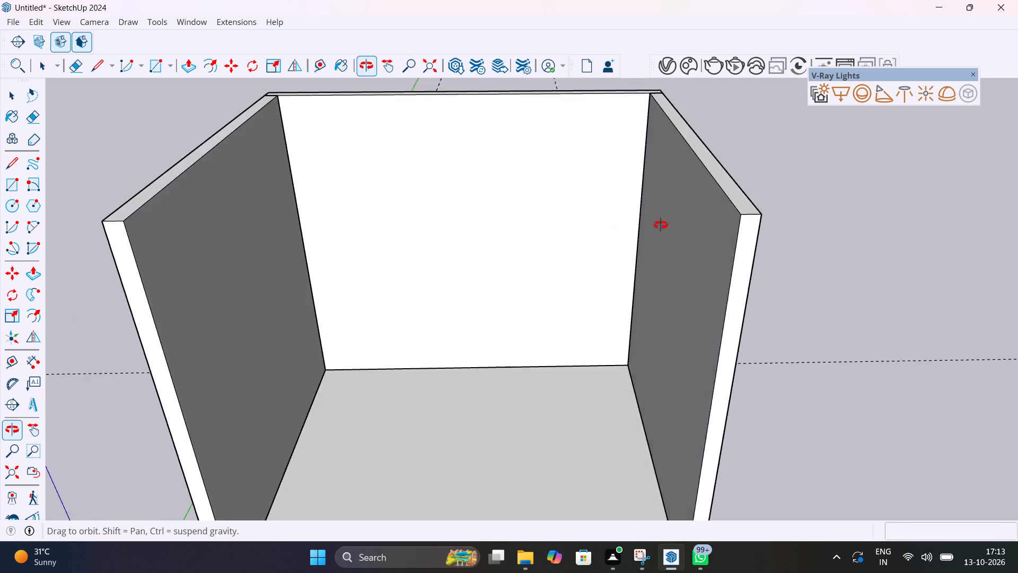
Place a guide line on the slab 9' from the base of the room's right side wall, parallel to it.
middle_click_drag(661, 225, 657, 270)
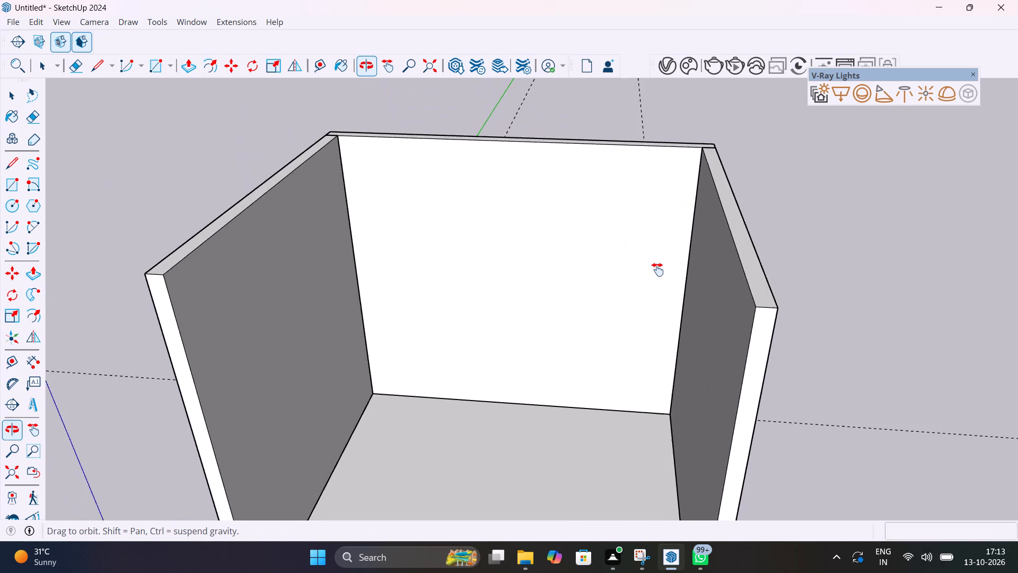
middle_click_drag(657, 270, 668, 234)
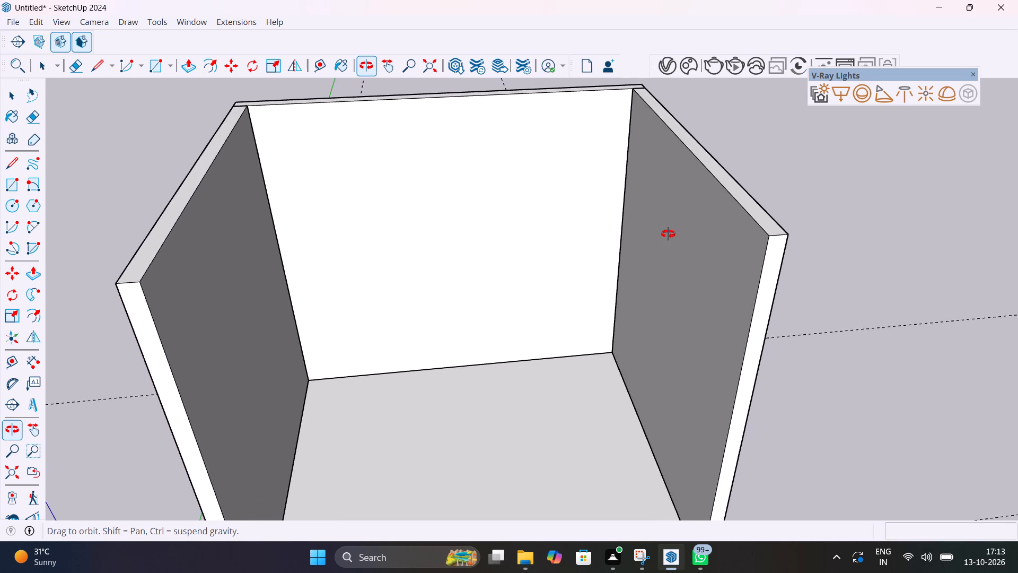
middle_click_drag(668, 234, 677, 270)
key("t")
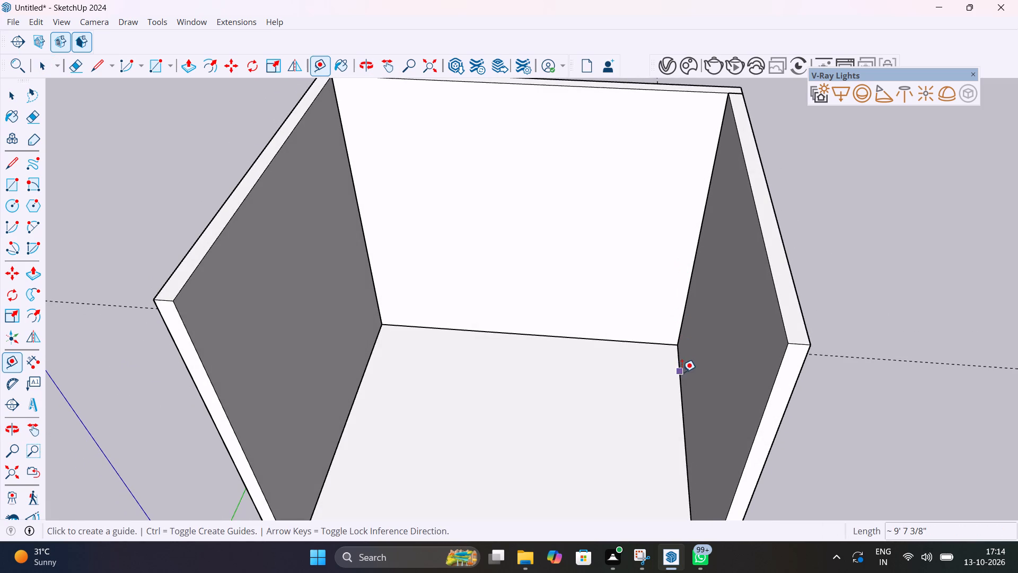
left_click(681, 374)
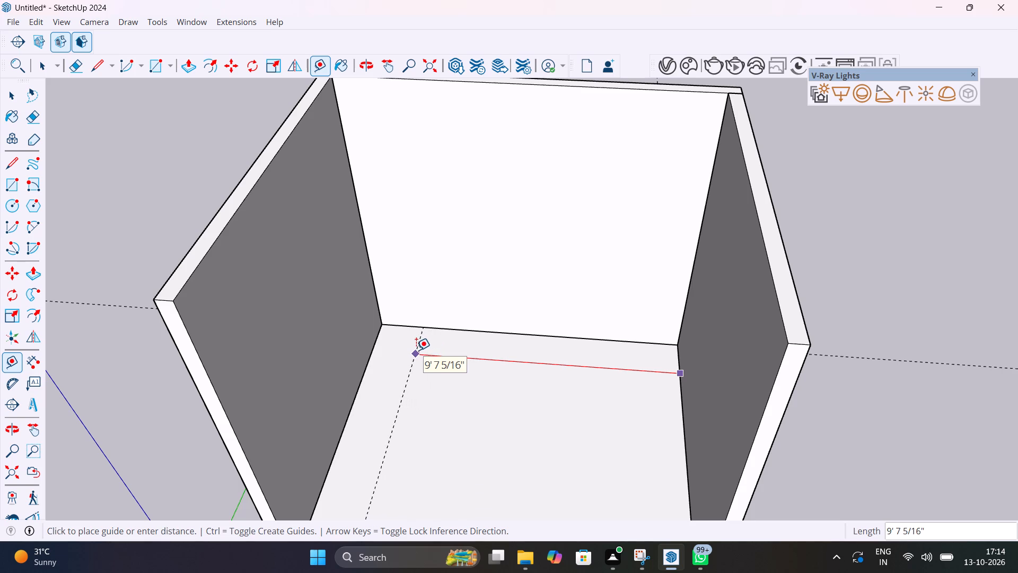
type("9'")
key("Return")
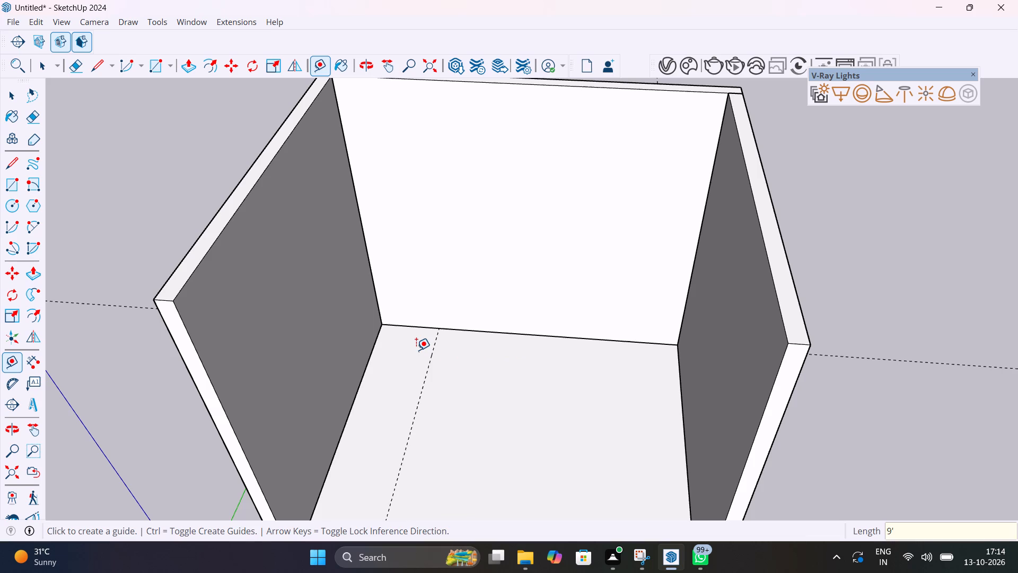
Place a second guide line on the slab offset 2' forward from the base of the back wall.
key("t")
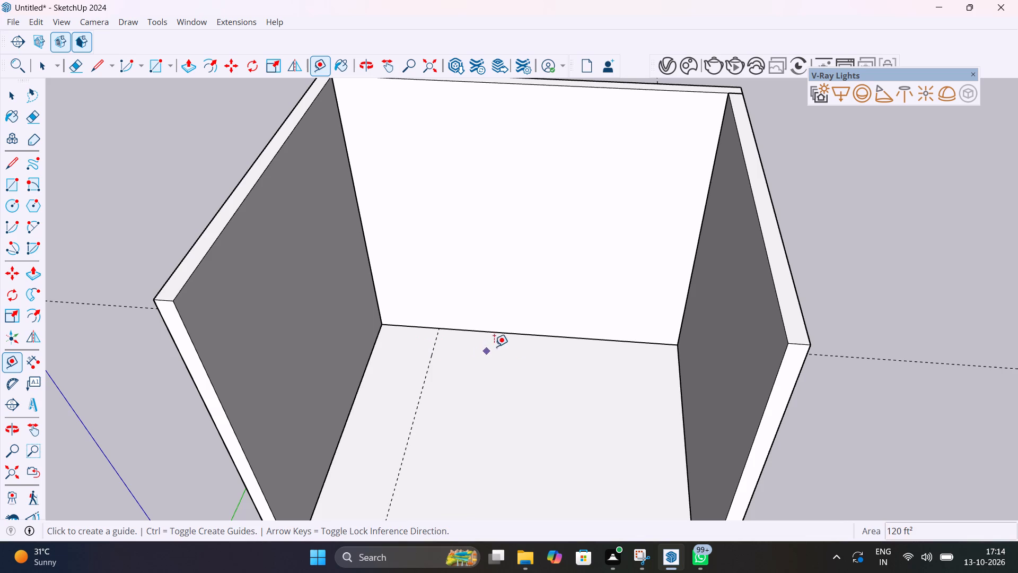
left_click(501, 333)
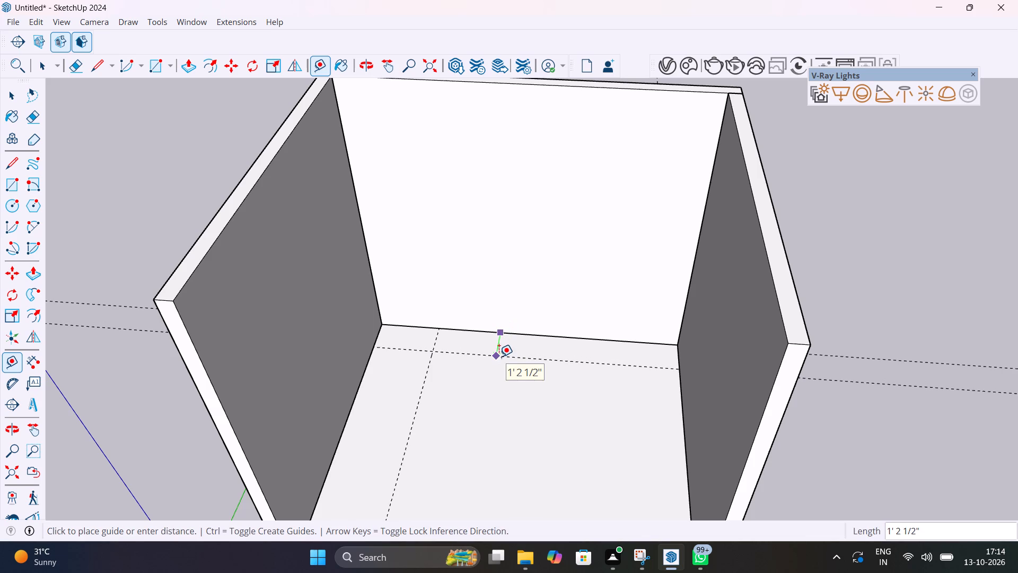
type("2'")
key("Return")
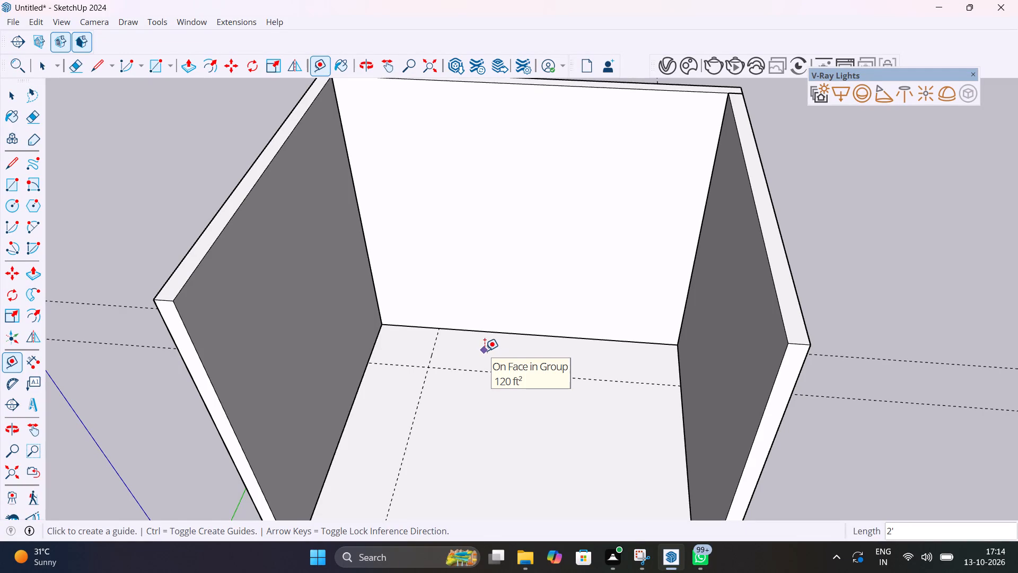
Draw a 9' by 2' rectangle on the floor from the guides' intersection to the corner of the back and right side walls.
key("r")
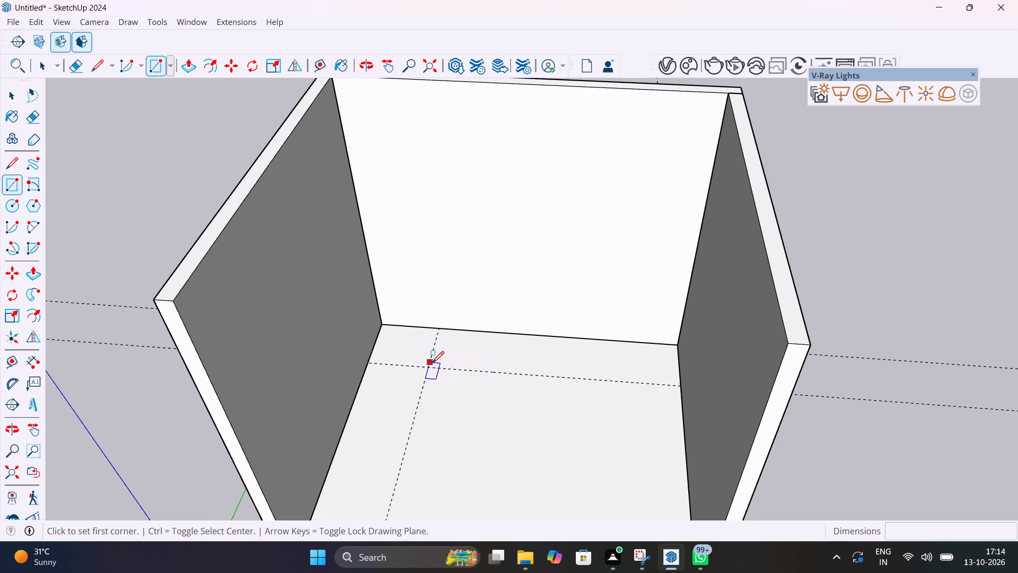
left_click(429, 367)
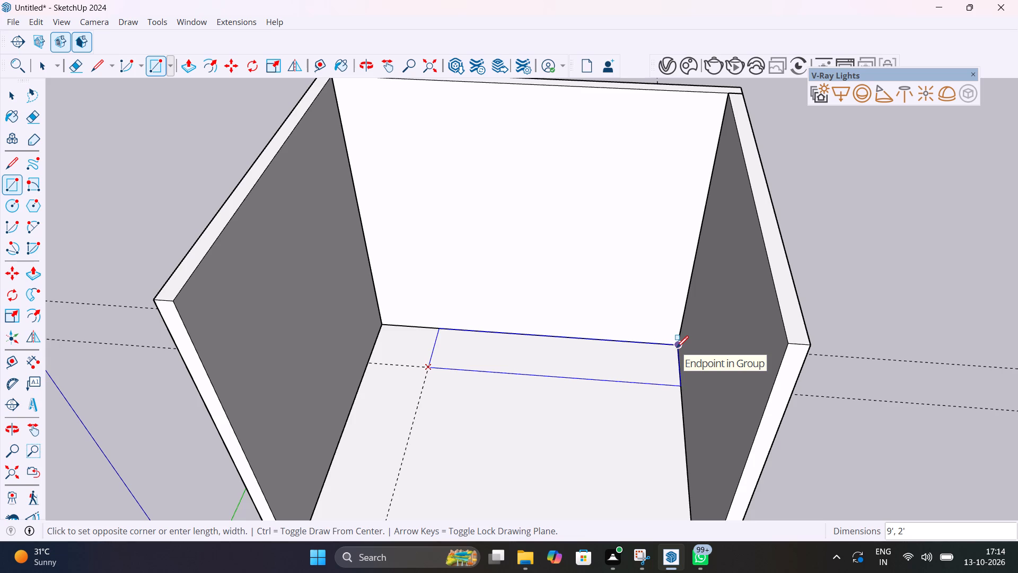
left_click(675, 347)
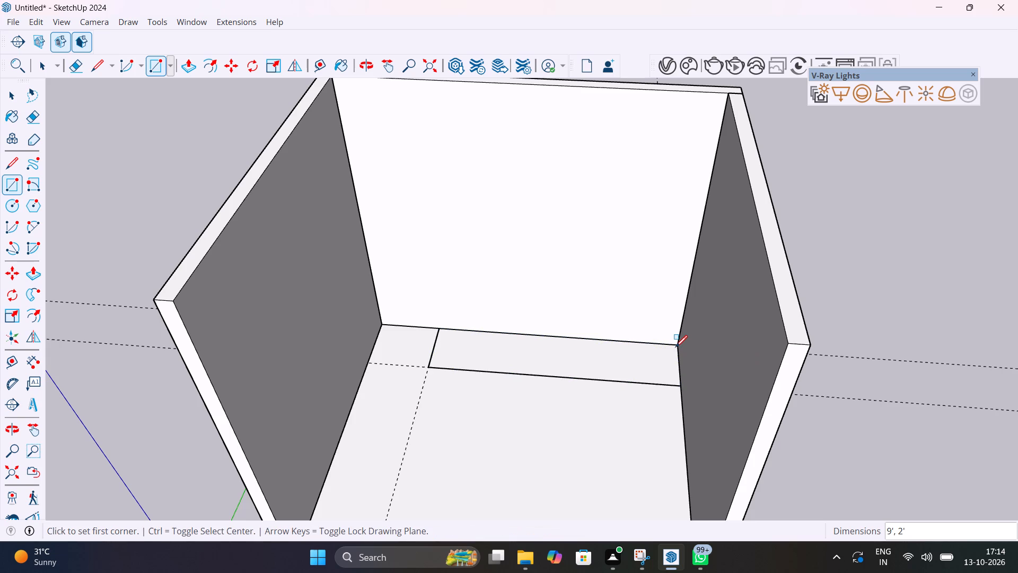
Push/pull the new floor rectangle up 9' to form a block against the back wall.
key("space")
left_click(637, 355)
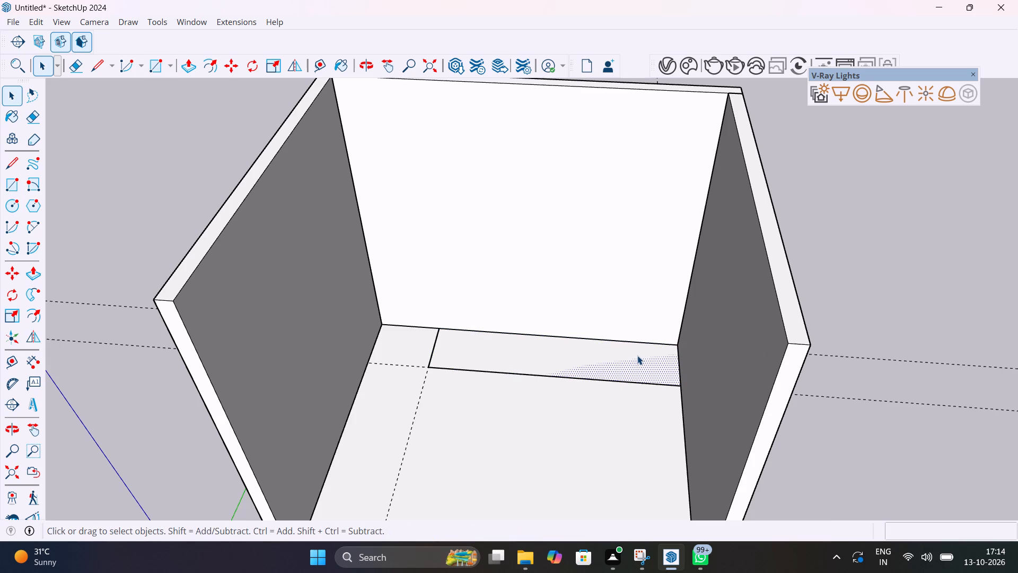
key("p")
left_click(637, 353)
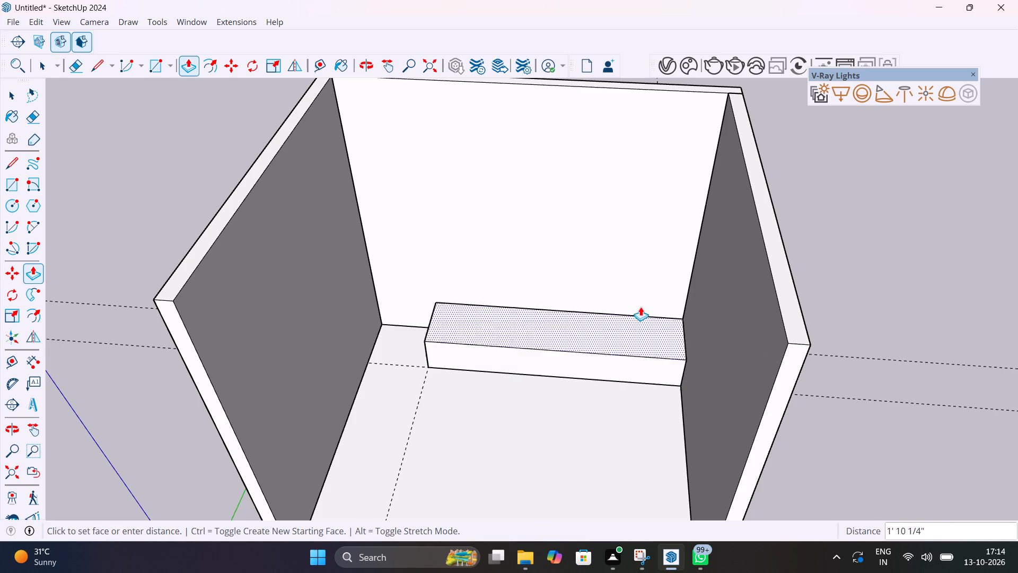
scroll(640, 307, "down", 6)
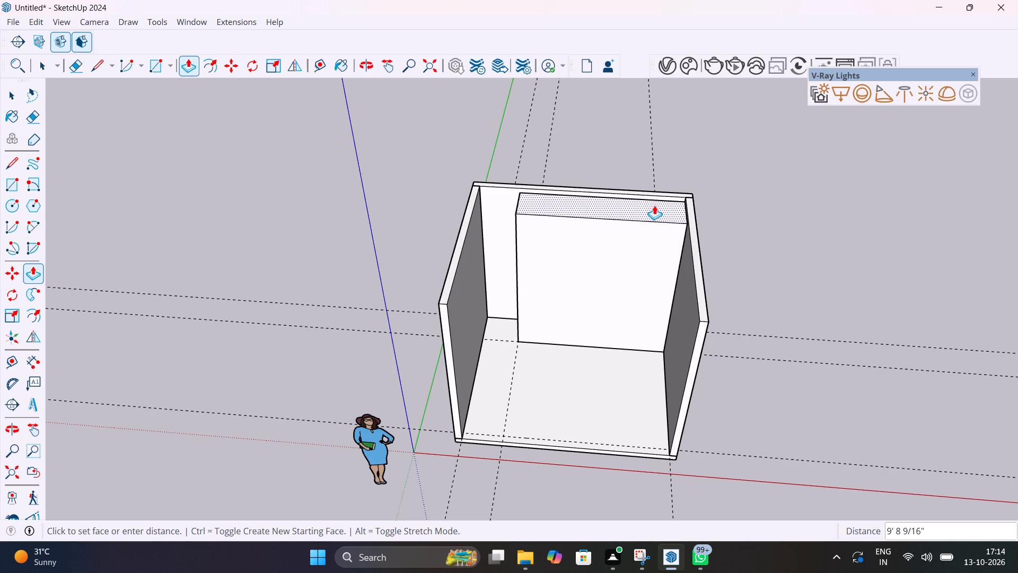
scroll(654, 205, "up", 5)
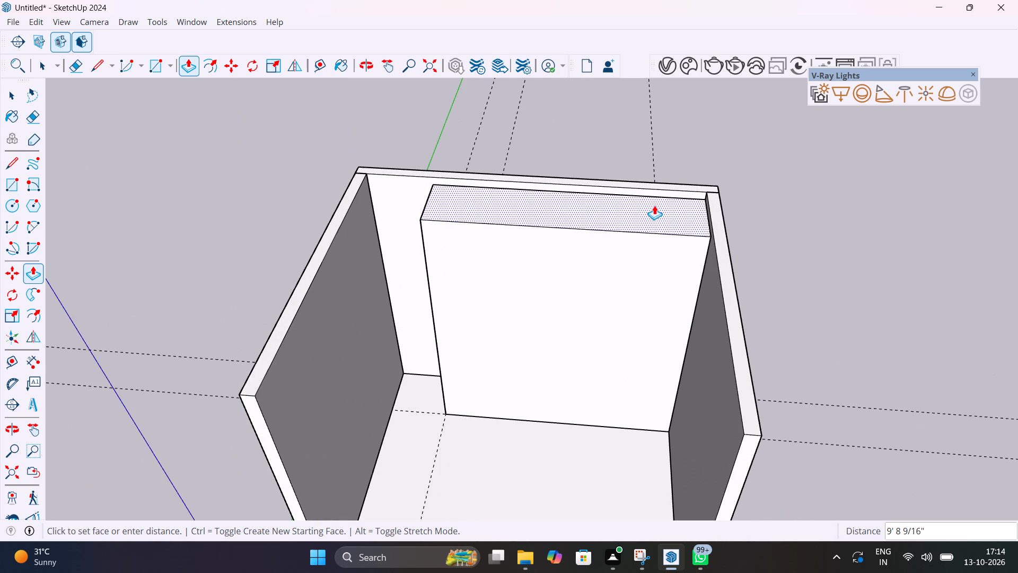
key("9")
key("apostrophe")
key("Return")
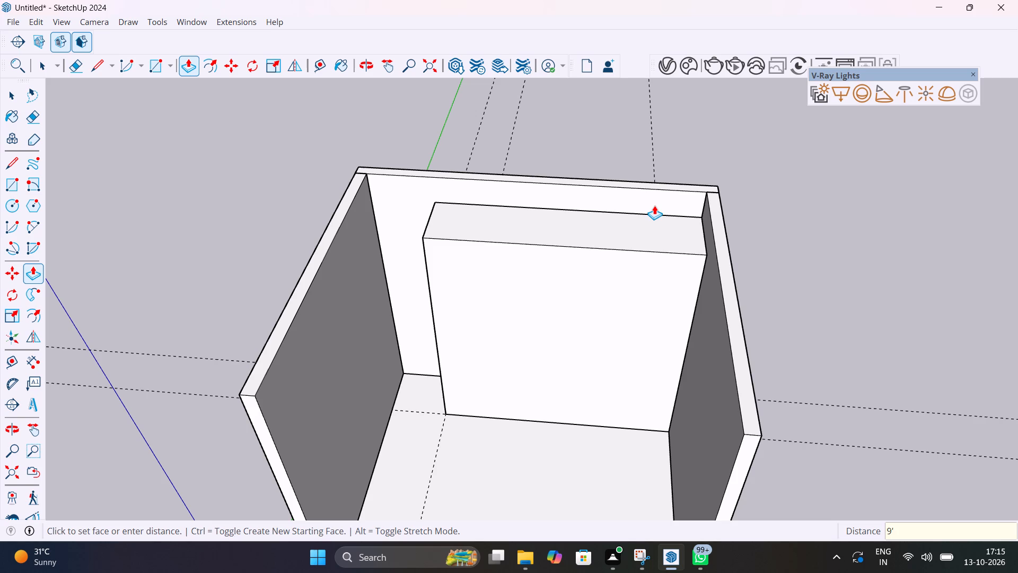
Make all the connected faces and edges of the 9' high block a group.
scroll(616, 317, "down", 1)
middle_click_drag(657, 177, 724, 97)
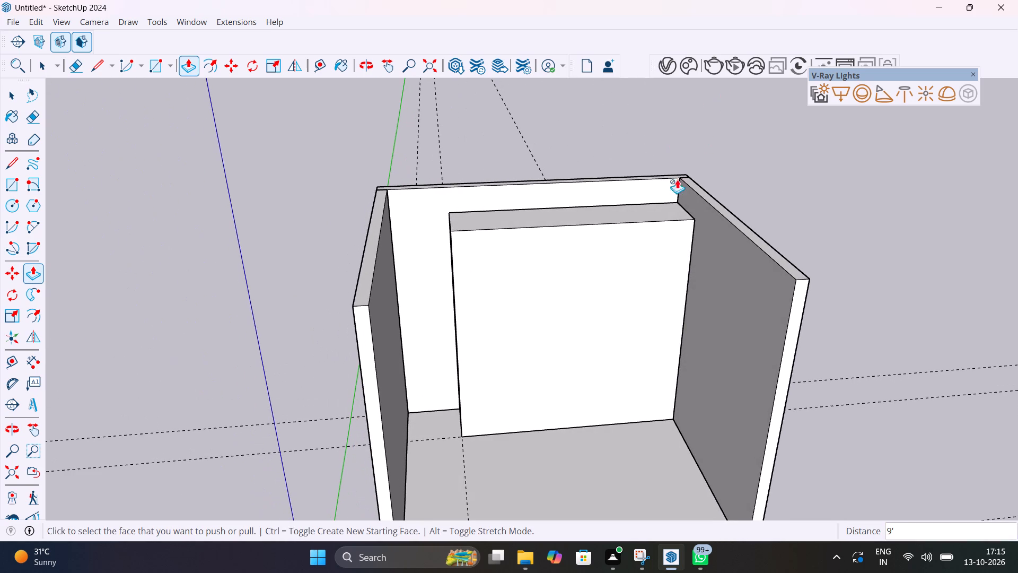
key("space")
scroll(514, 294, "up", 3)
middle_click_drag(522, 292, 464, 257)
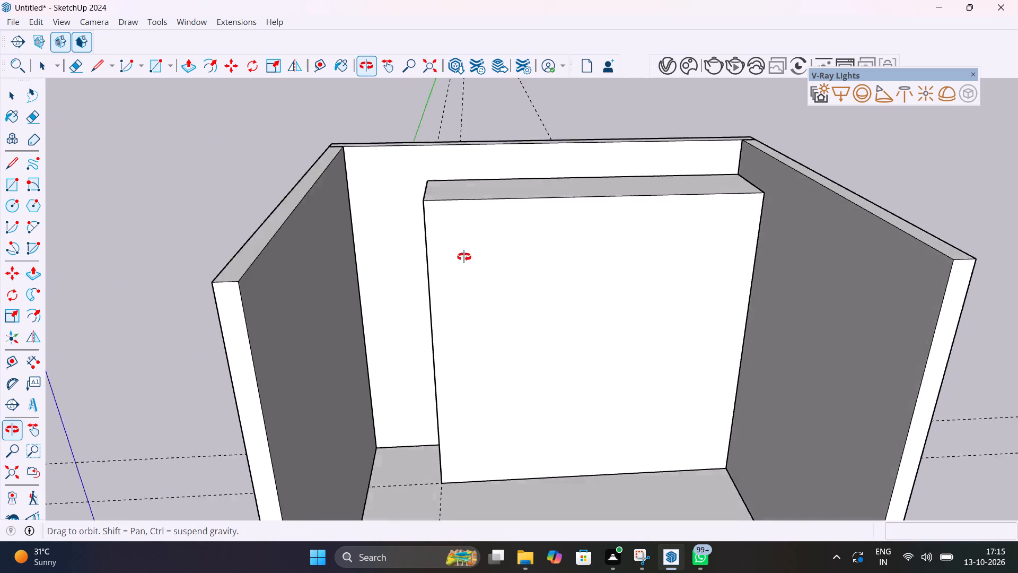
middle_click_drag(464, 257, 461, 256)
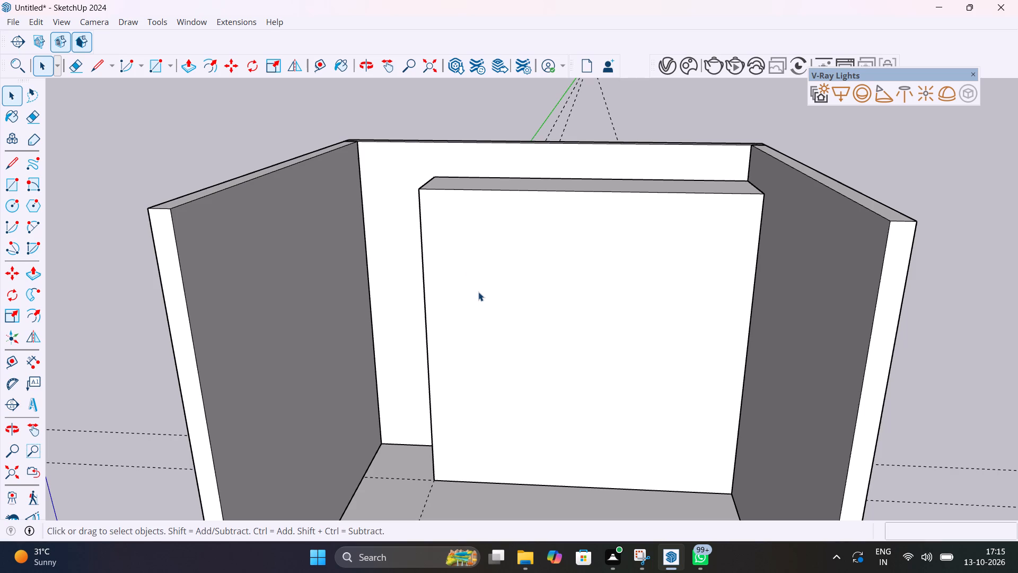
left_click(497, 306)
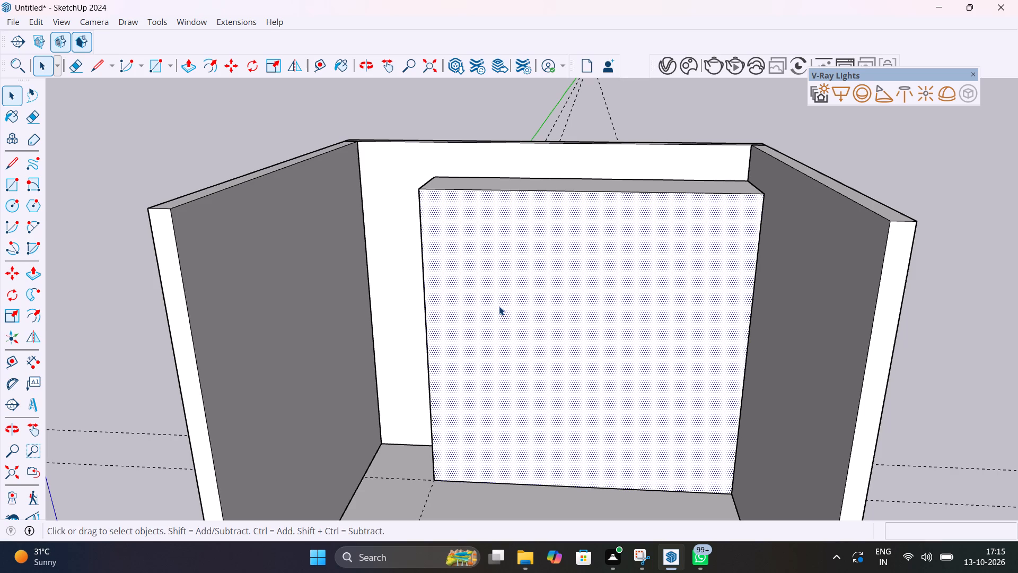
triple_click(499, 306)
double_click(503, 306)
double_click(499, 306)
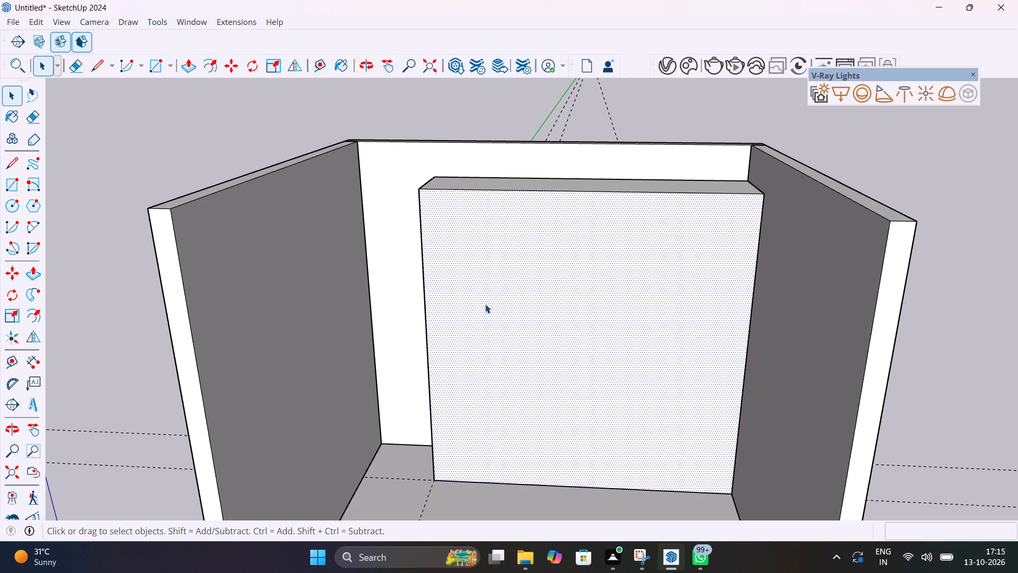
middle_click_drag(514, 329, 685, 396)
double_click(515, 264)
double_click(519, 264)
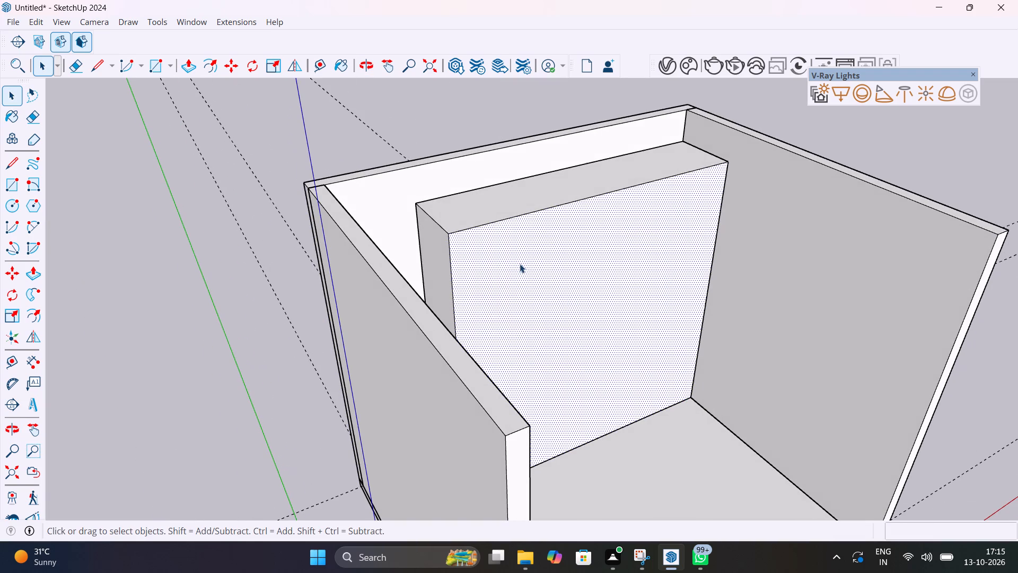
triple_click(493, 260)
left_click(495, 259)
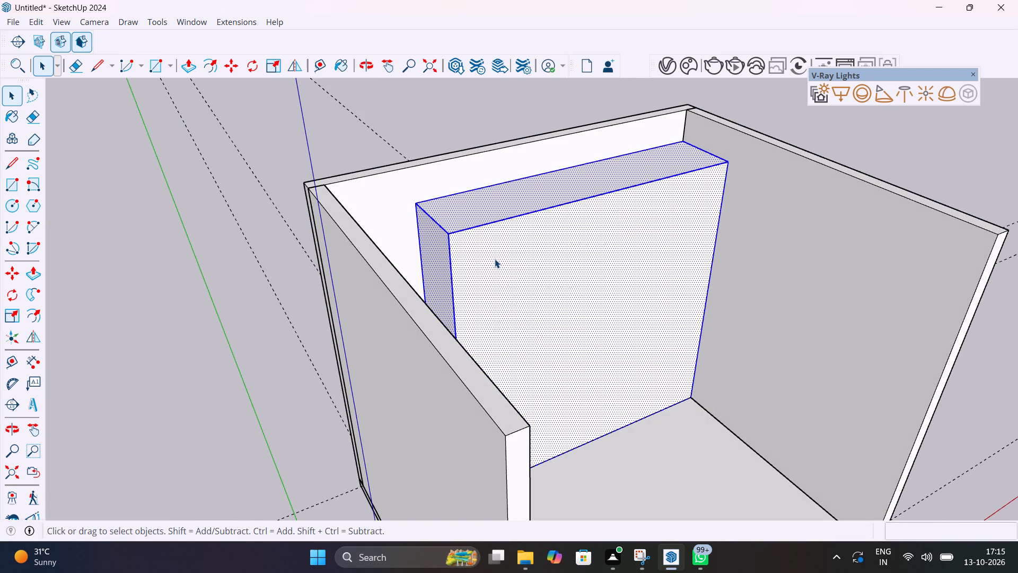
right_click(495, 259)
left_click(540, 127)
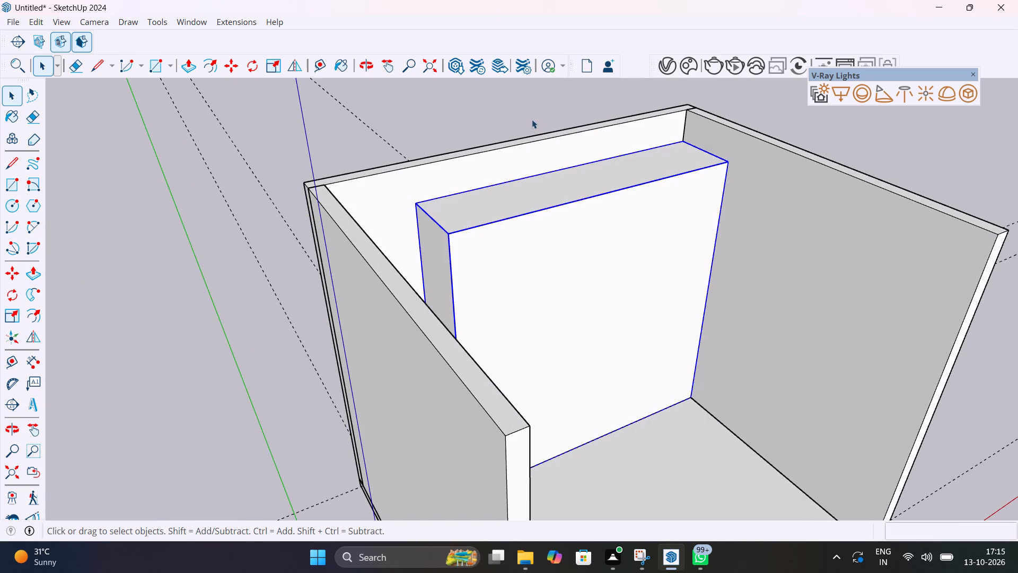
Check that the block selects and opens as a single group, finishing outside it with nothing selected.
left_click(511, 116)
double_click(529, 225)
left_click(531, 225)
triple_click(536, 240)
left_click(539, 240)
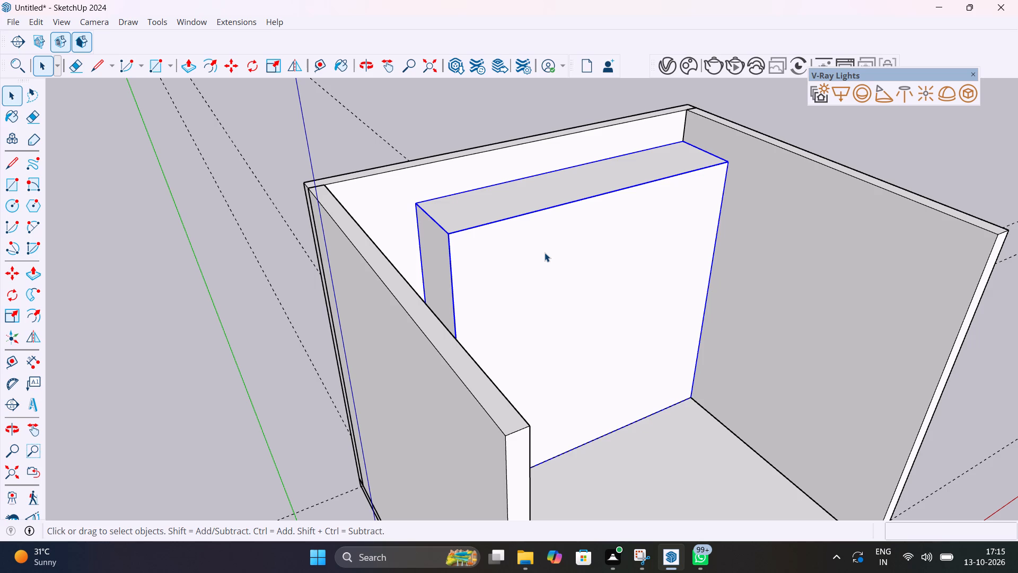
right_click(545, 253)
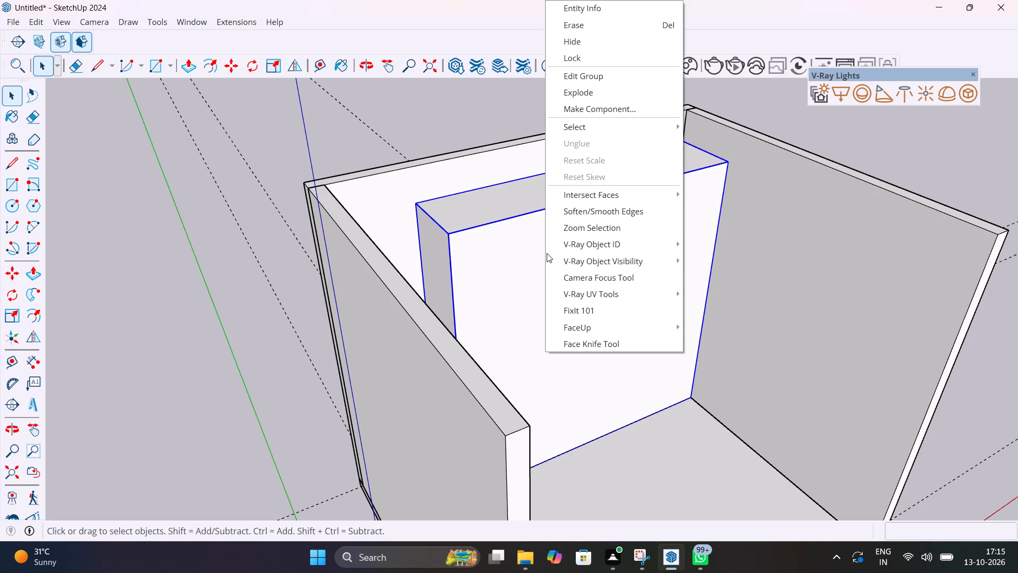
left_click(470, 119)
left_click(513, 273)
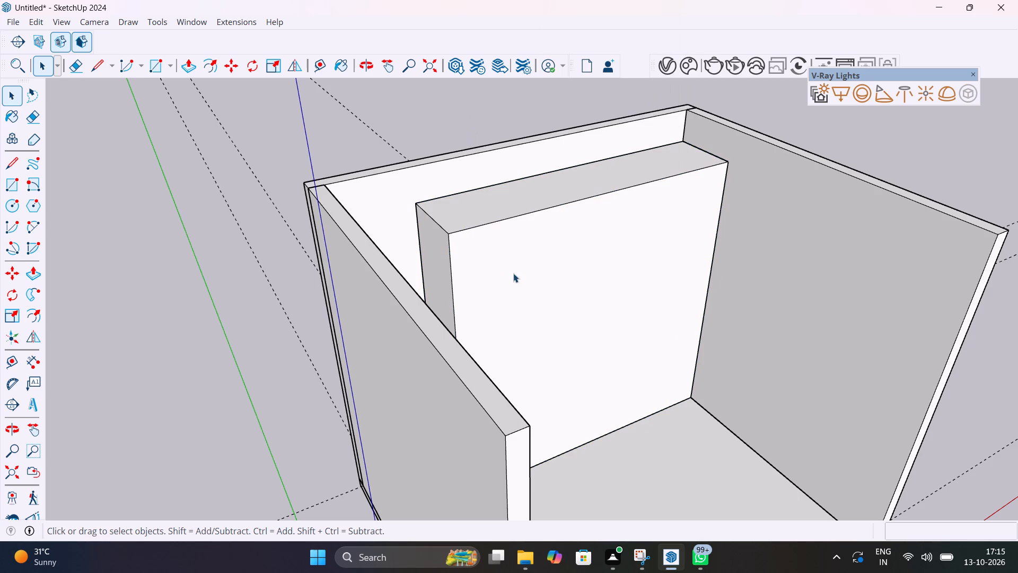
double_click(513, 273)
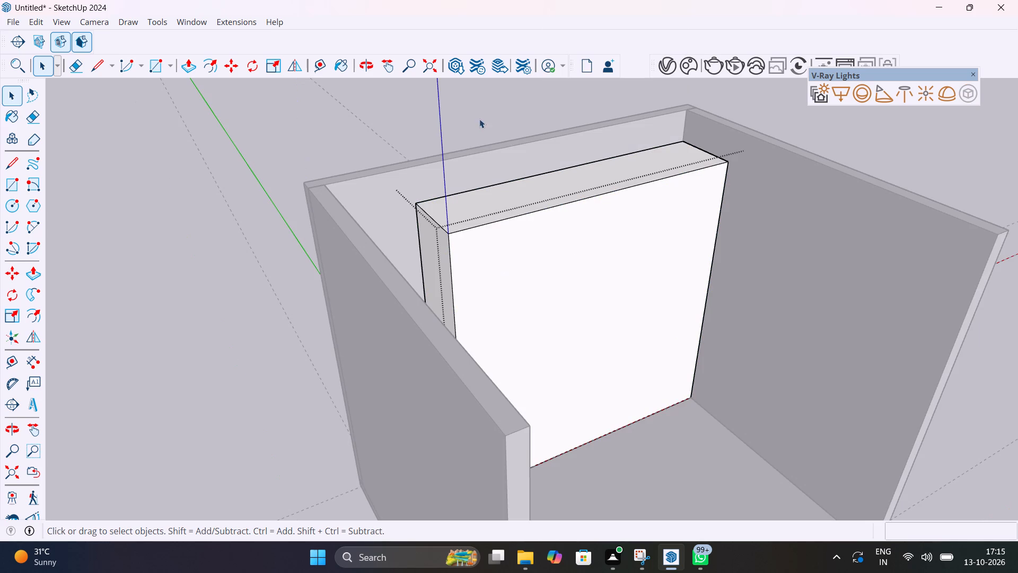
left_click(471, 99)
middle_click_drag(488, 293, 444, 279)
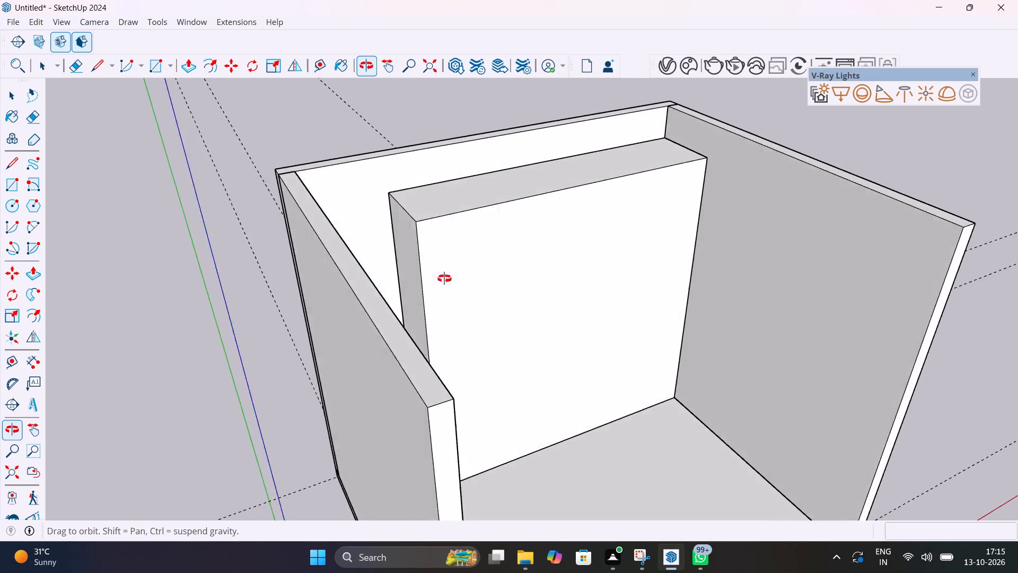
middle_click_drag(444, 279, 423, 272)
scroll(423, 272, "up", 1)
left_click(426, 271)
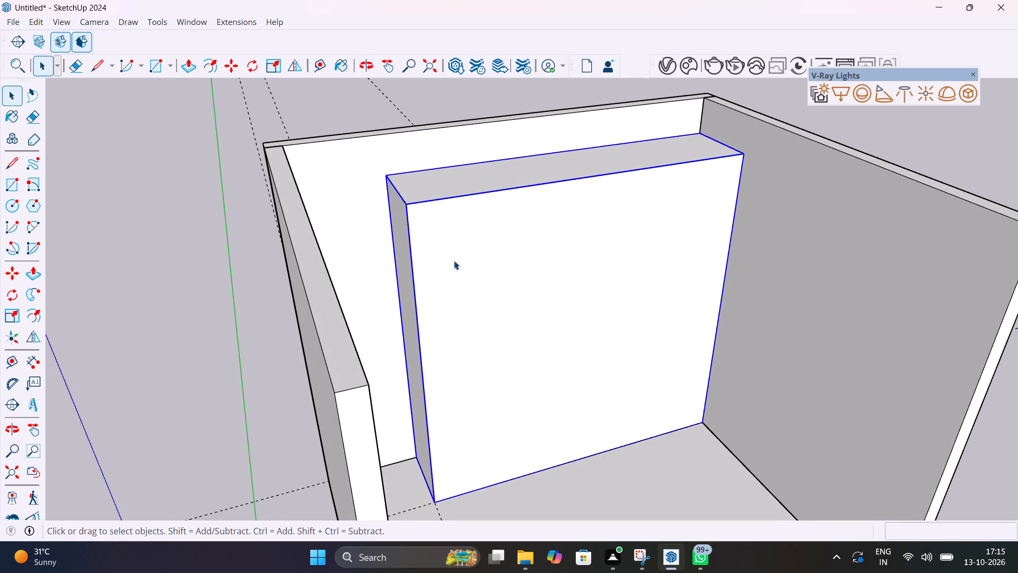
left_click(466, 101)
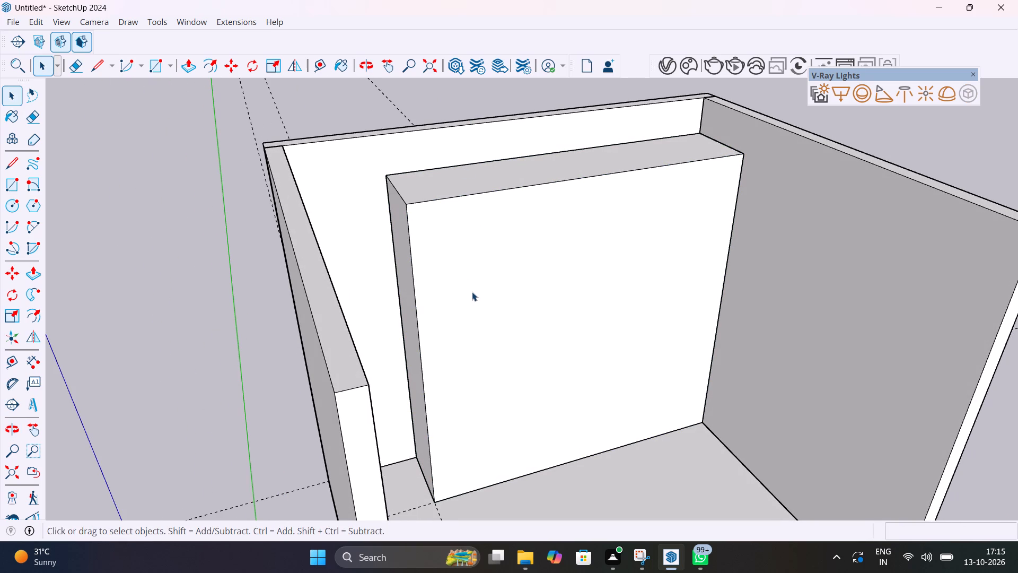
Draw a 9' by 9' rectangle over the block's front face, from its upper left corner to its lower right corner.
key("r")
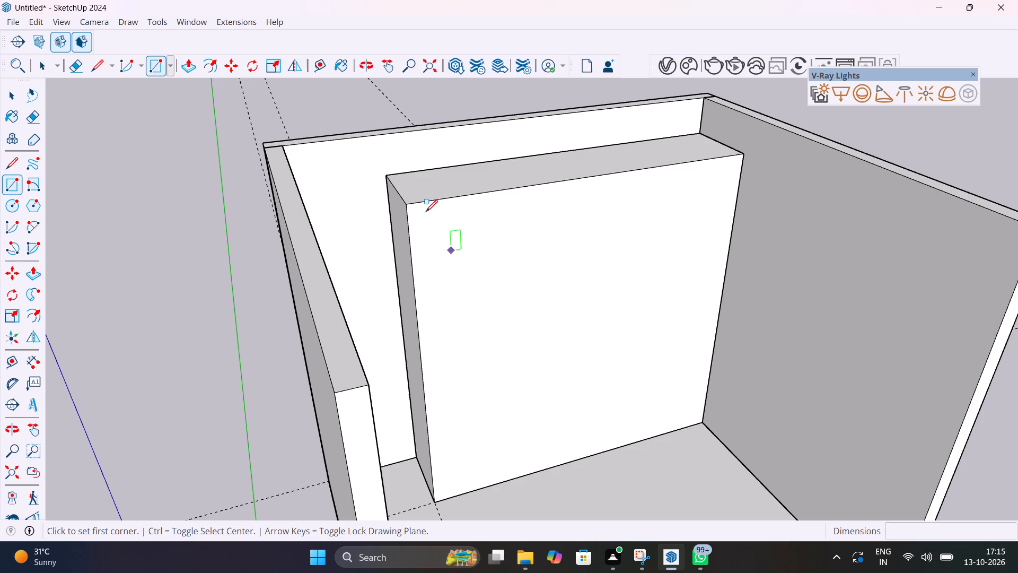
left_click(411, 205)
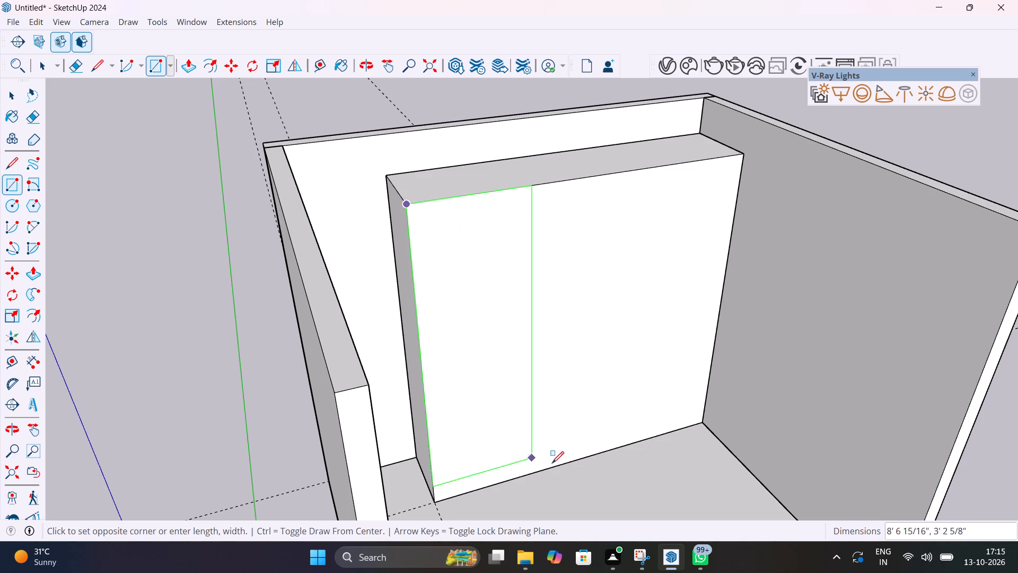
left_click(702, 424)
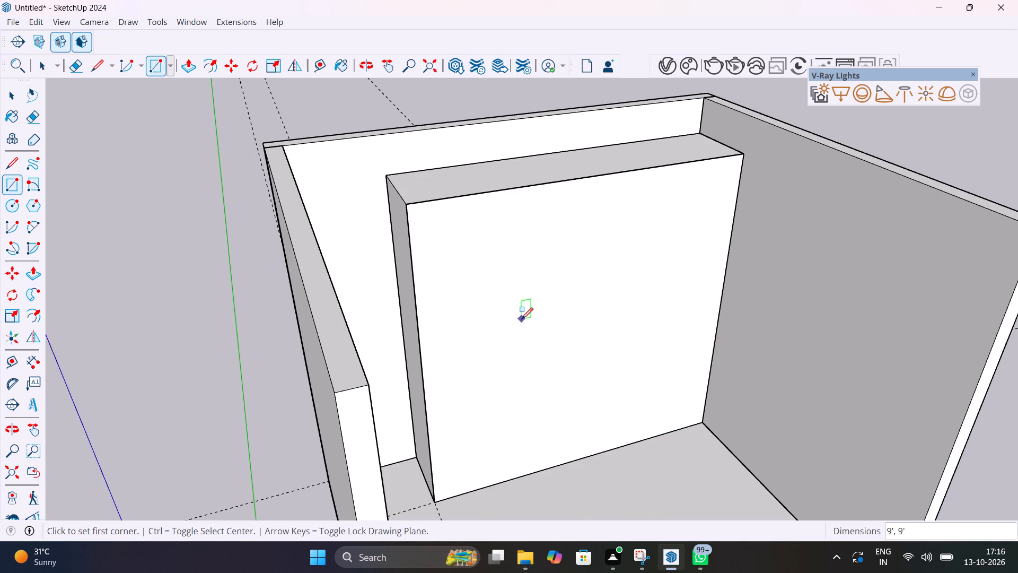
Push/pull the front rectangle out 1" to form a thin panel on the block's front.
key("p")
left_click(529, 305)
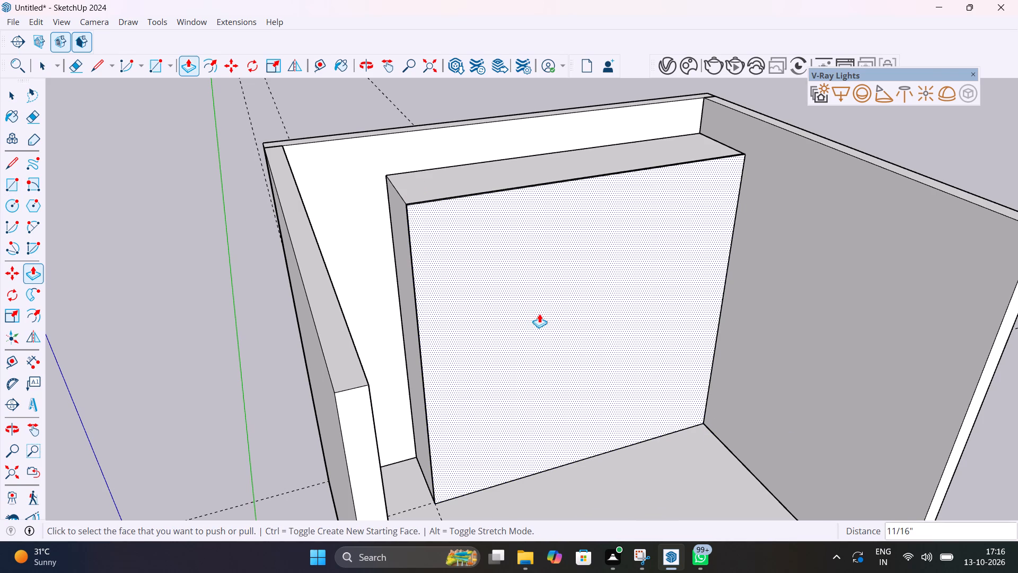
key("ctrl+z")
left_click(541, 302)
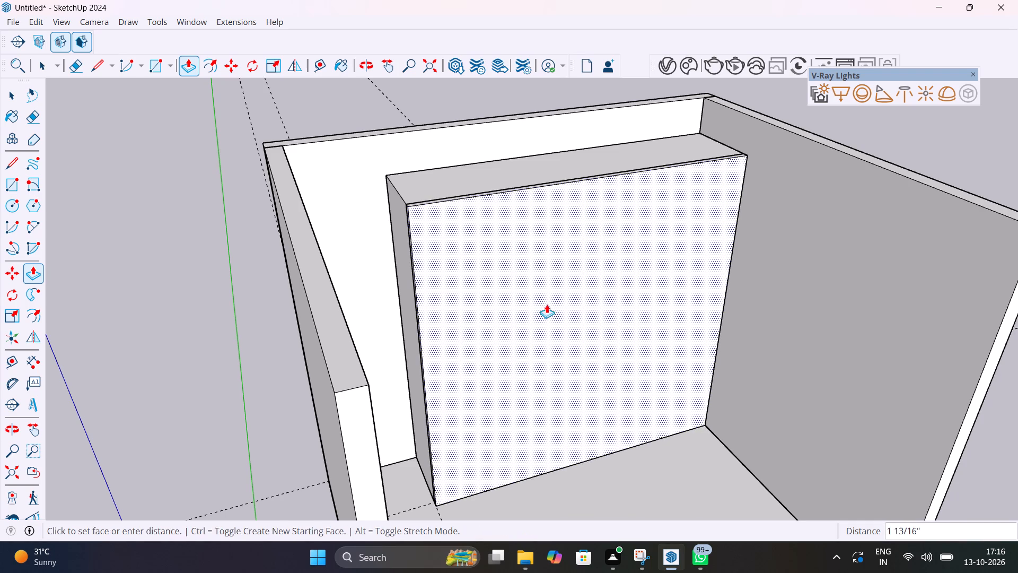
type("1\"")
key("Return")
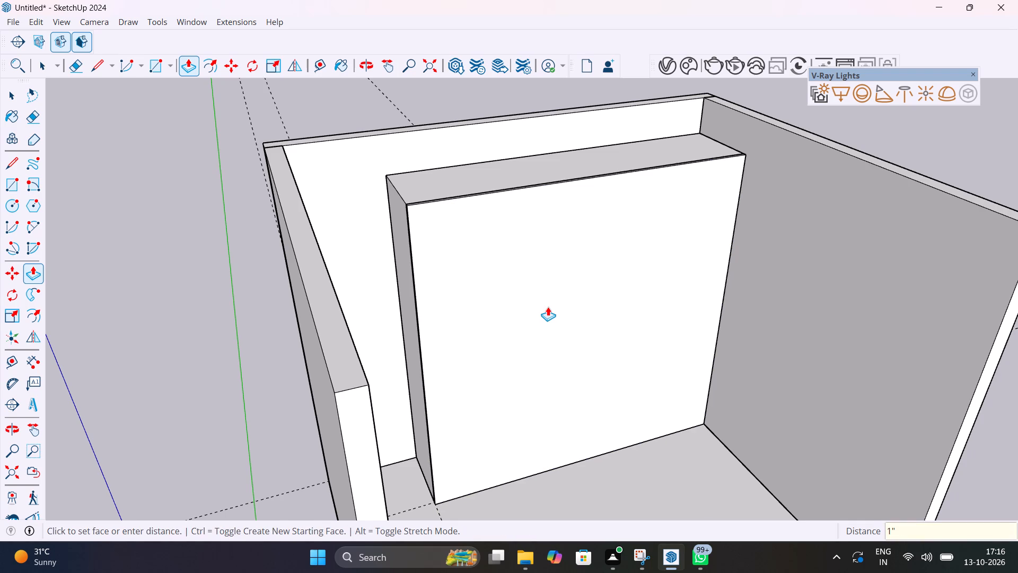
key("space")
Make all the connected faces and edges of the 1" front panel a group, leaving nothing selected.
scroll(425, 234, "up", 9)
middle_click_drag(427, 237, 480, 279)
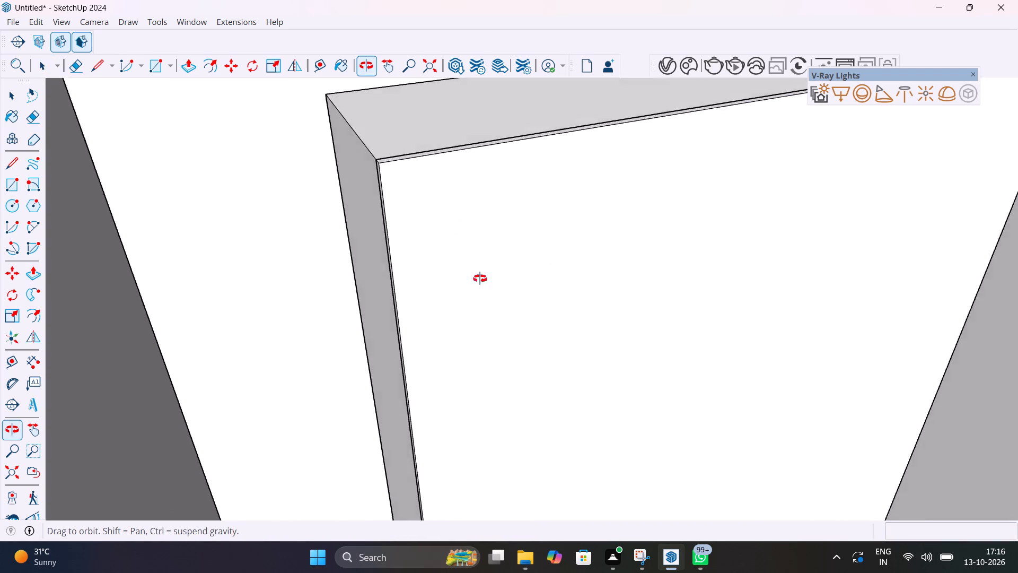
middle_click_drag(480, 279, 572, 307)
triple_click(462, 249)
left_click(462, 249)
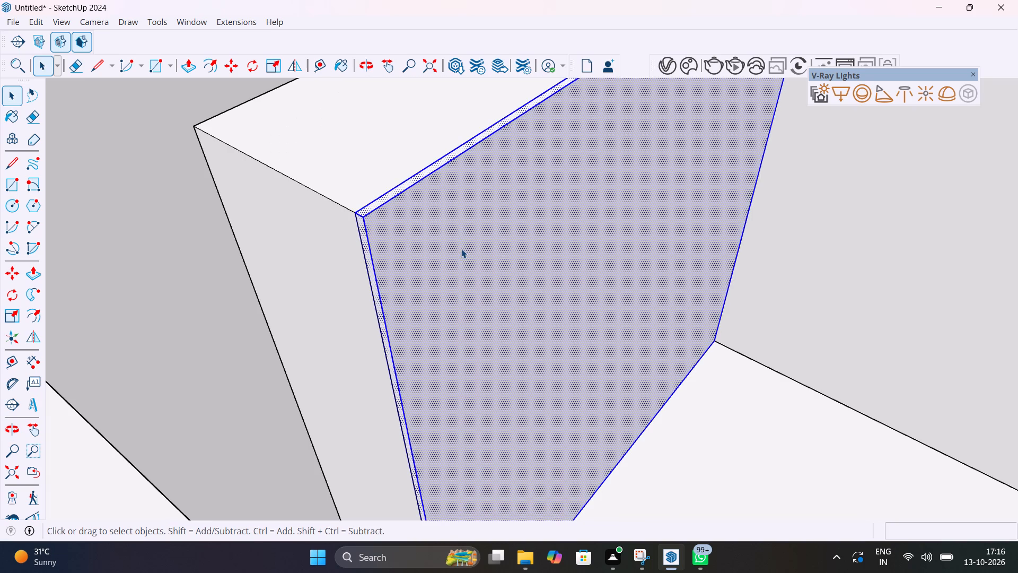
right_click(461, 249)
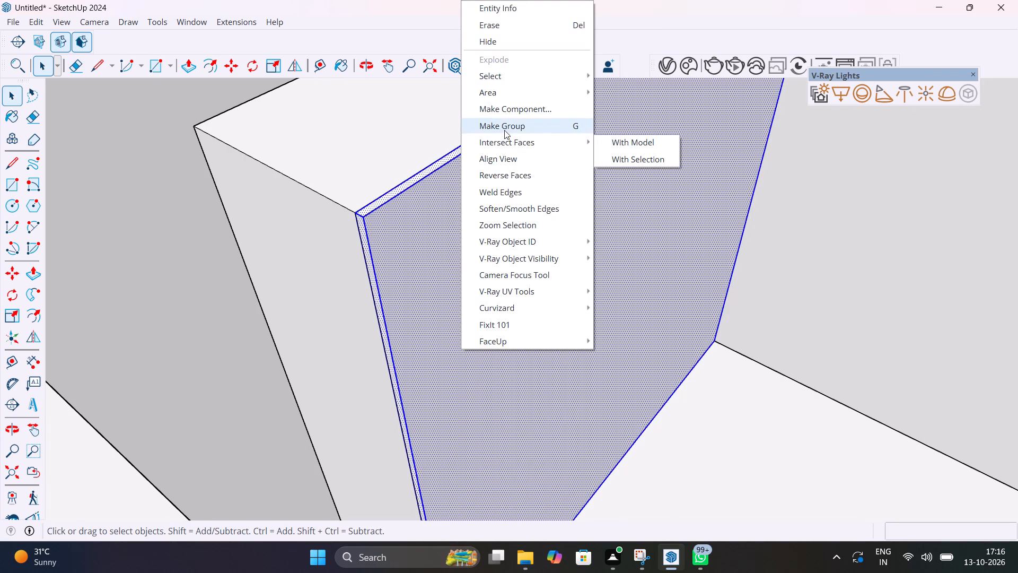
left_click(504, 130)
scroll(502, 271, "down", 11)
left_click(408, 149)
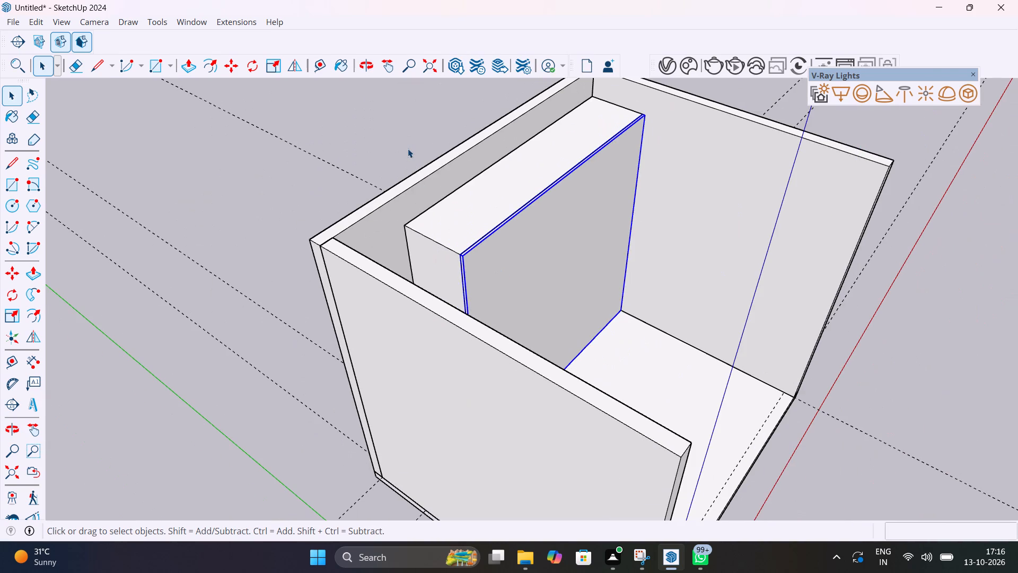
Examine the thin panel on the block's front from several angles.
scroll(586, 328, "up", 3)
middle_click_drag(581, 322, 577, 321)
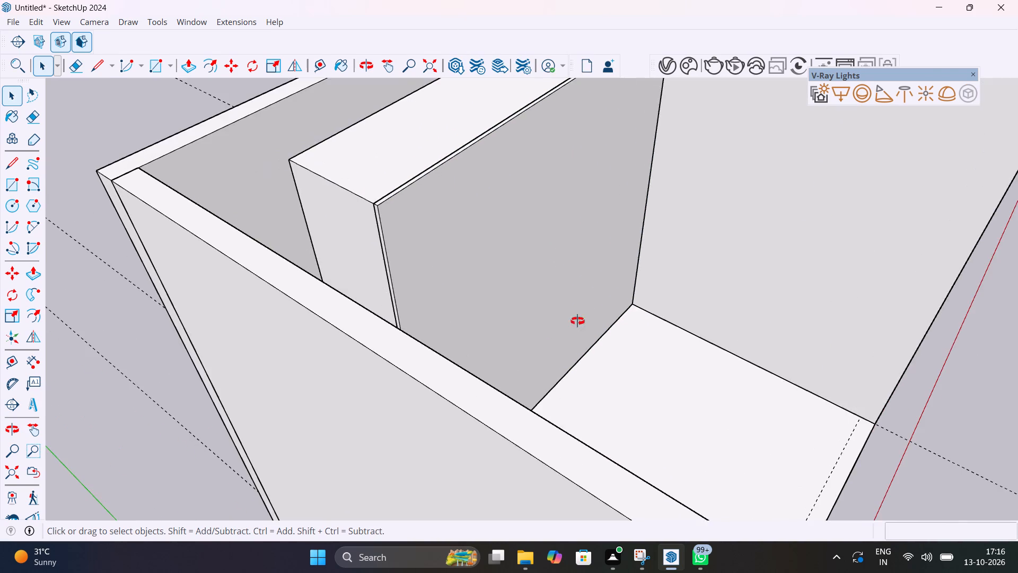
middle_click_drag(577, 321, 483, 337)
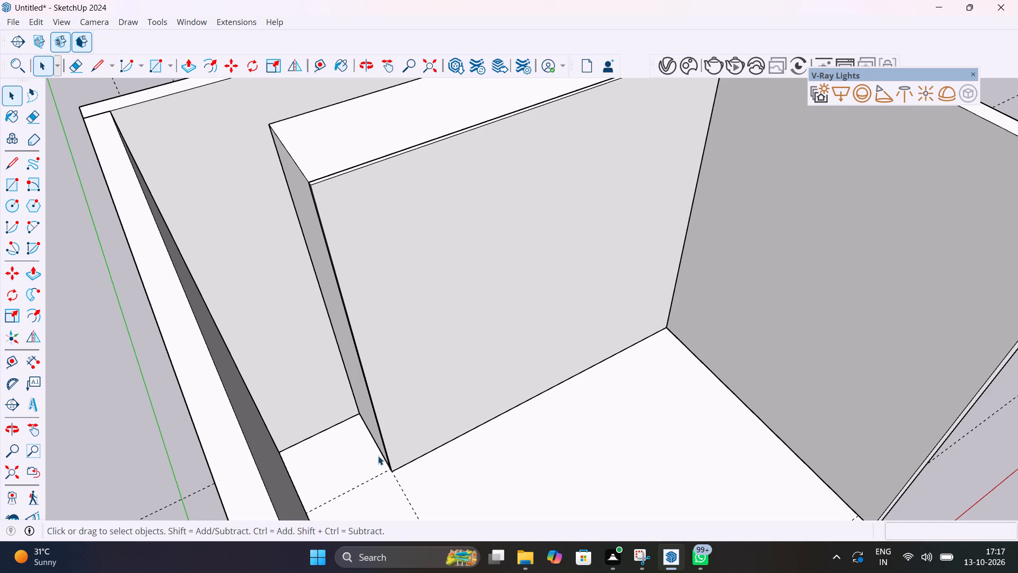
scroll(410, 446, "down", 4)
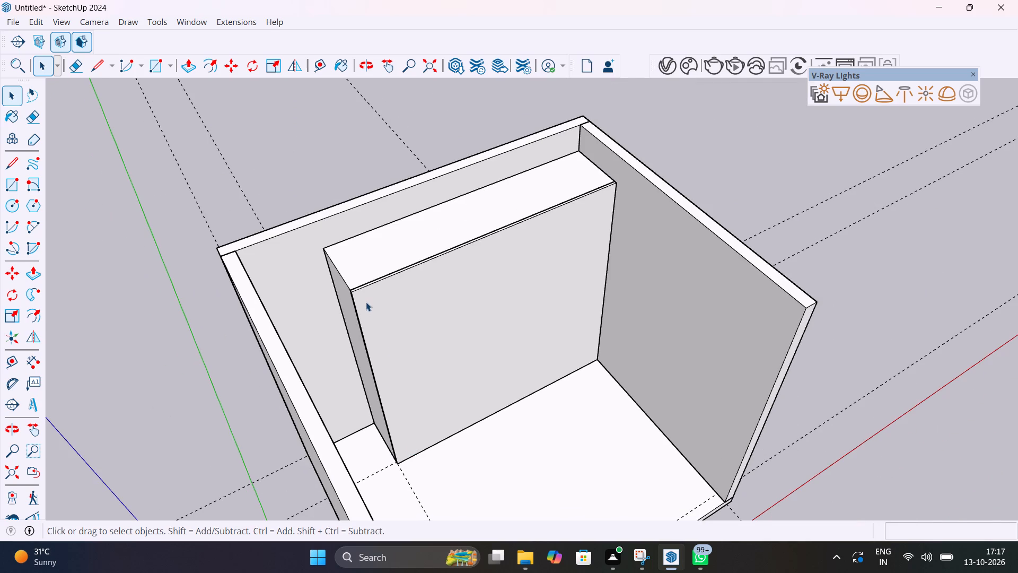
scroll(366, 295, "up", 4)
middle_click_drag(403, 333, 392, 292)
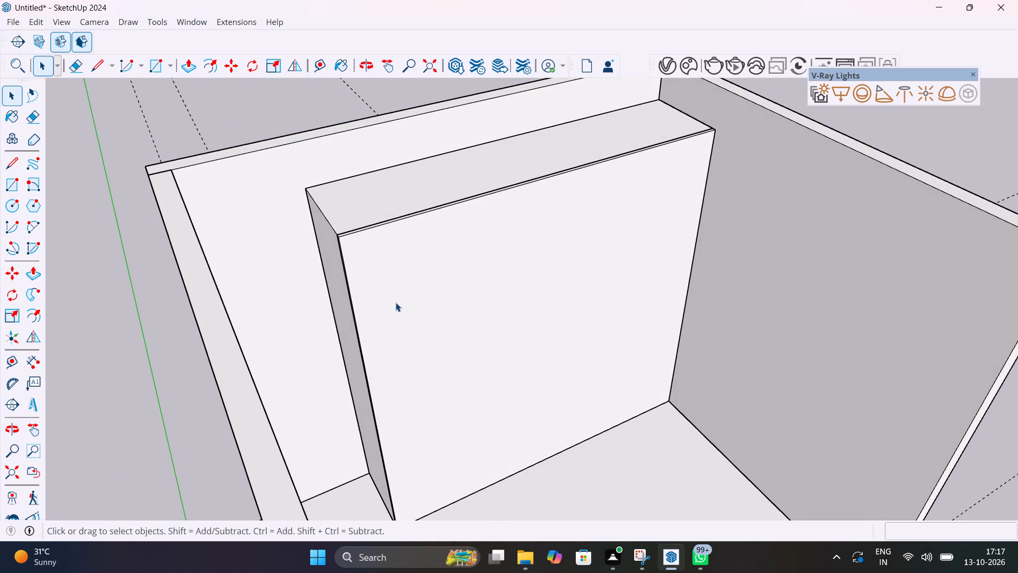
middle_click_drag(413, 303, 375, 263)
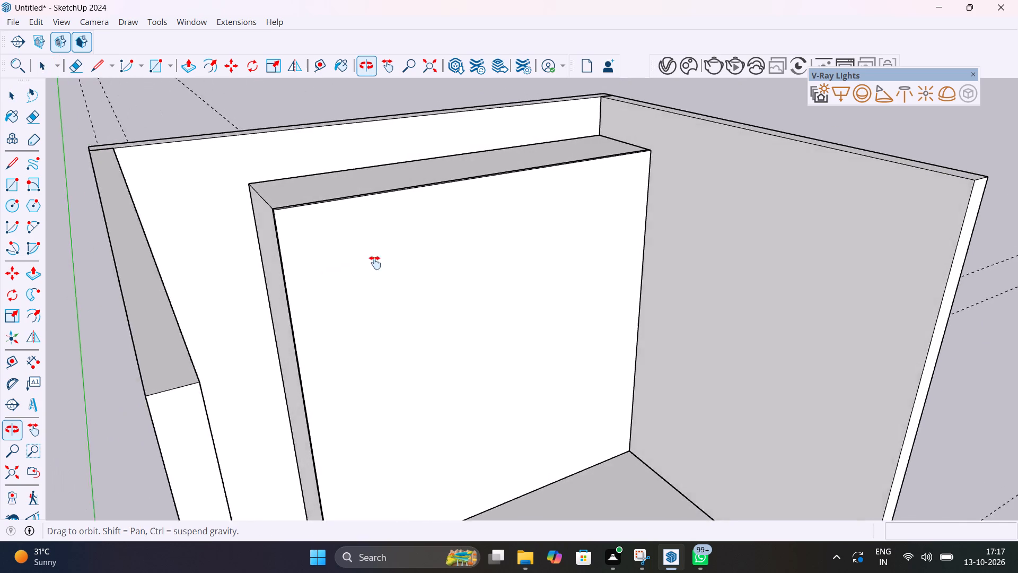
middle_click_drag(375, 263, 443, 260)
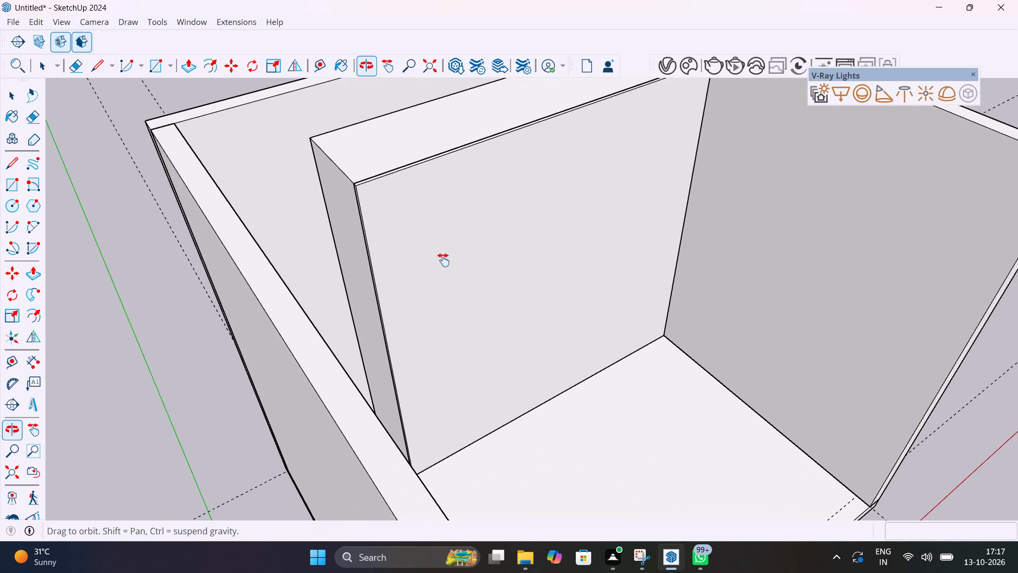
middle_click_drag(443, 260, 422, 252)
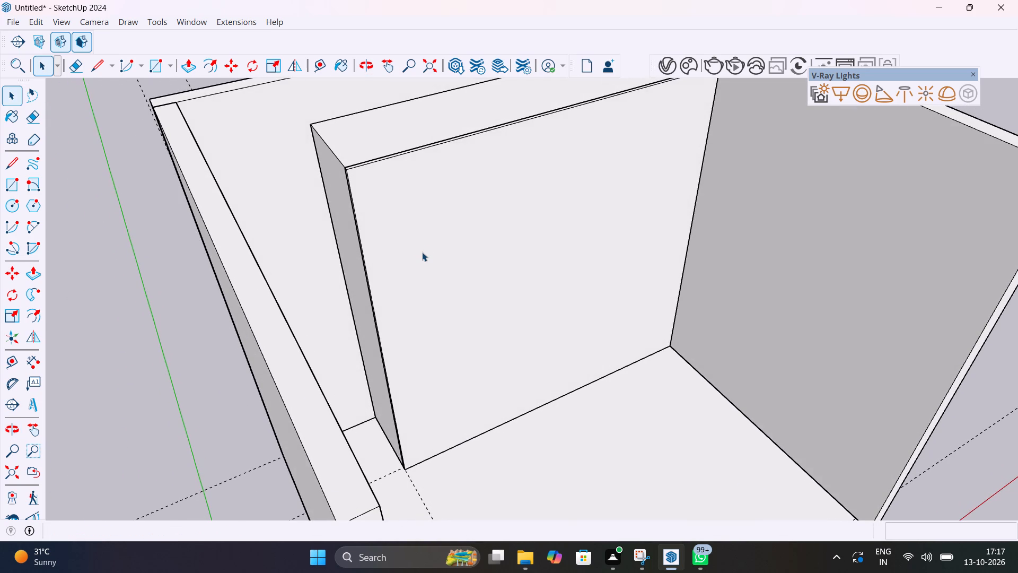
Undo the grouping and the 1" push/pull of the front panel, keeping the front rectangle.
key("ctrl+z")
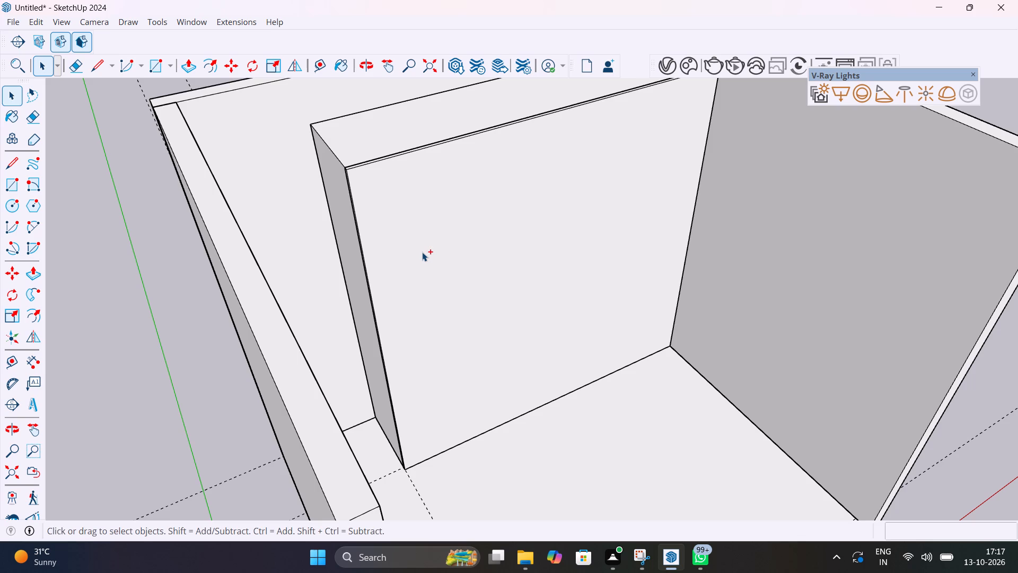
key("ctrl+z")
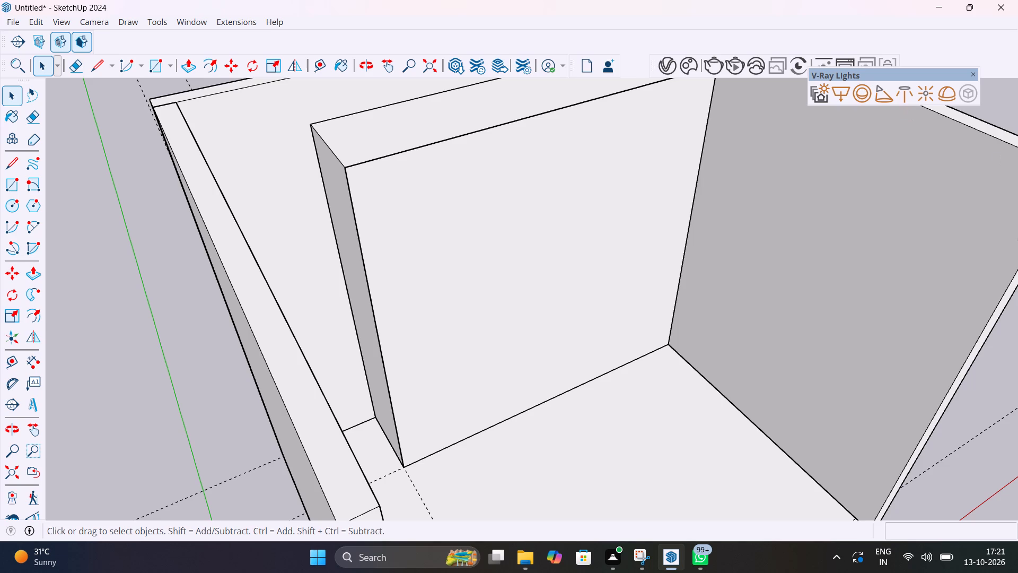
Copy the front rectangle's bottom edge 4" straight up to mark off a strip along the floor.
scroll(434, 454, "down", 3)
middle_click_drag(427, 450, 458, 317)
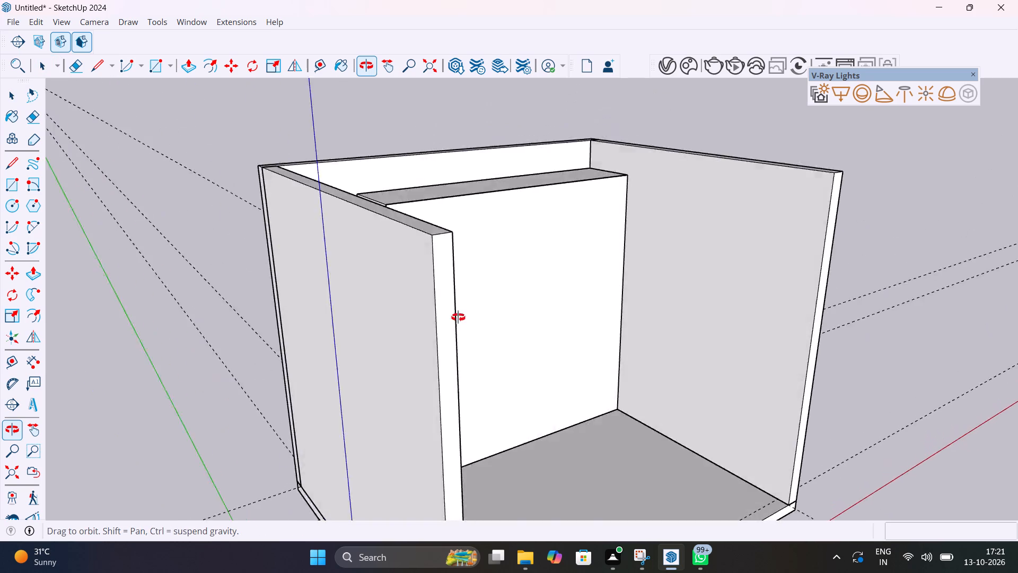
middle_click_drag(458, 317, 370, 331)
scroll(403, 477, "up", 7)
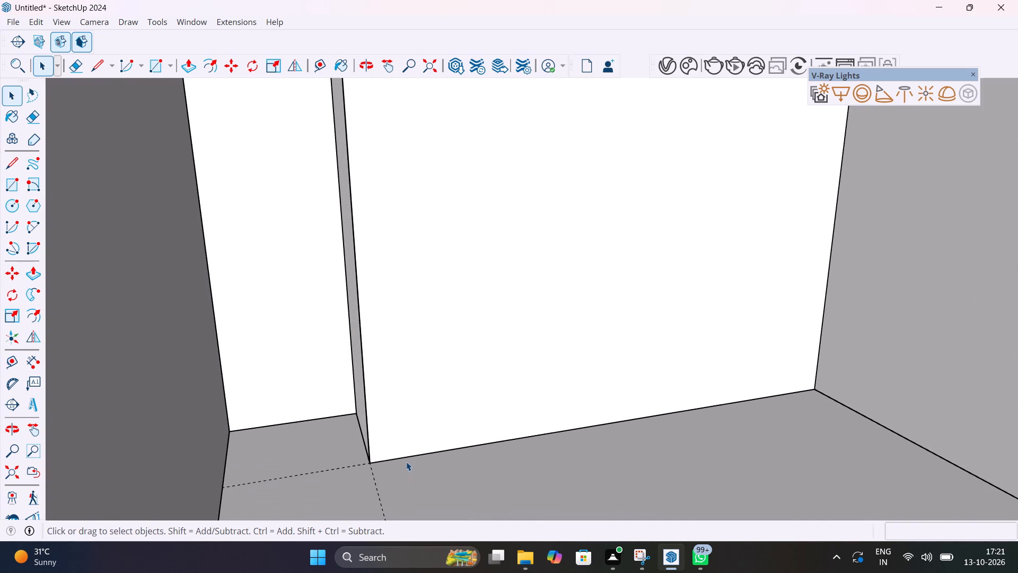
left_click(408, 460)
left_click(409, 456)
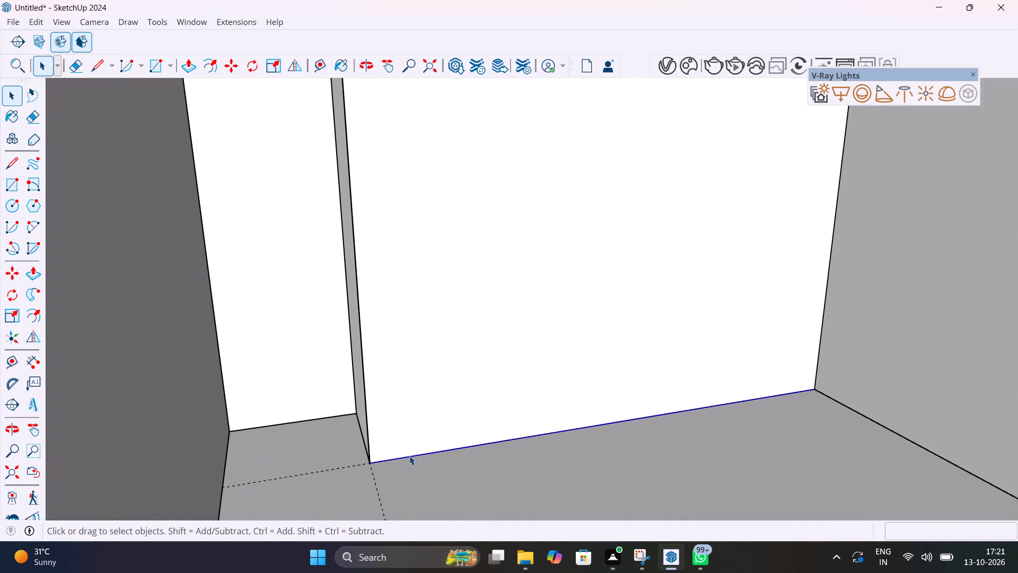
key("m")
left_click(371, 464)
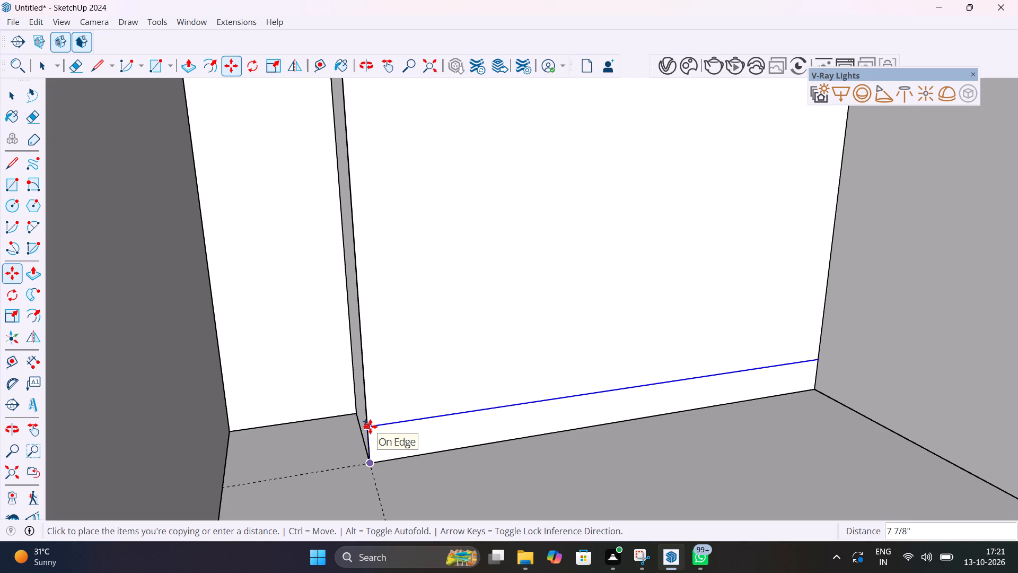
type("4\"")
key("Return")
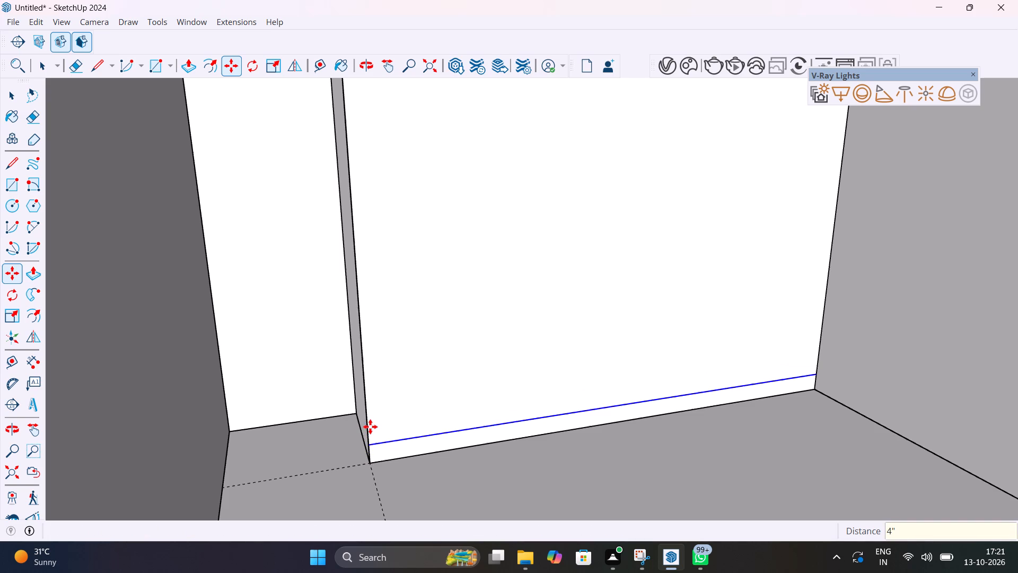
Inspect the block's top front edge and the divided front face, finishing with nothing selected.
scroll(468, 439, "down", 7)
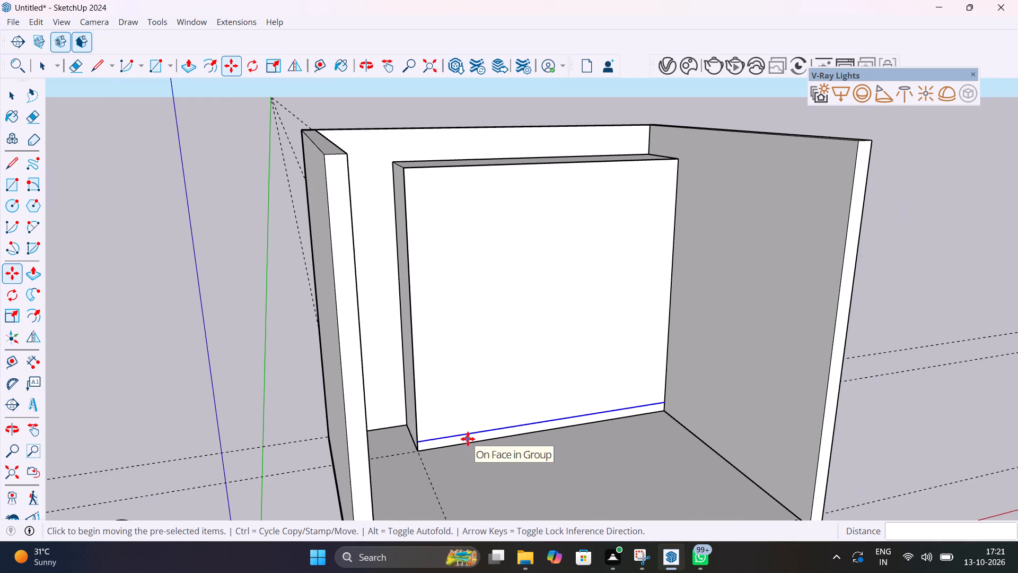
scroll(422, 159, "up", 10)
middle_click_drag(428, 184, 545, 313)
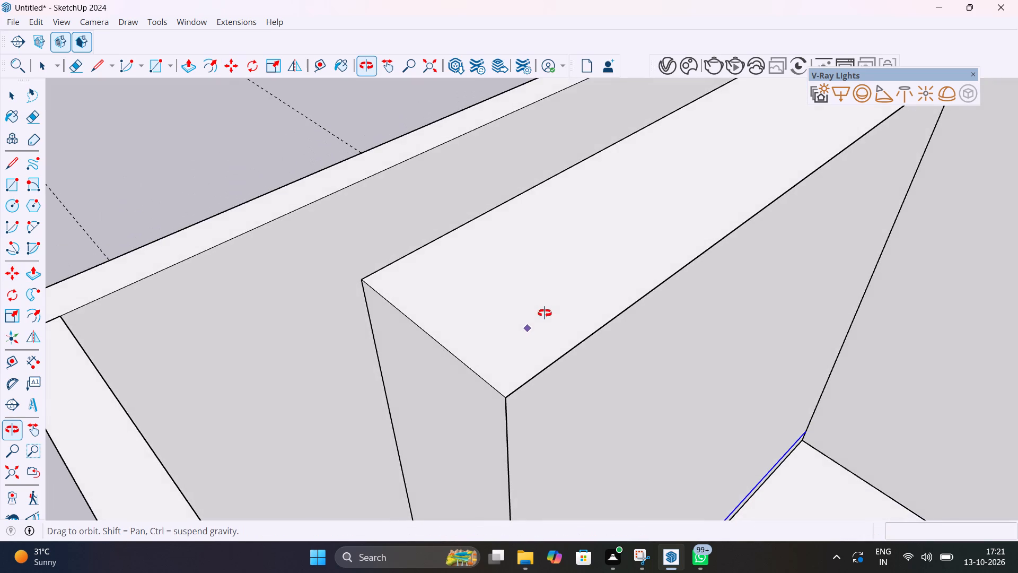
middle_click_drag(545, 313, 573, 329)
scroll(573, 329, "up", 1)
scroll(608, 423, "up", 9)
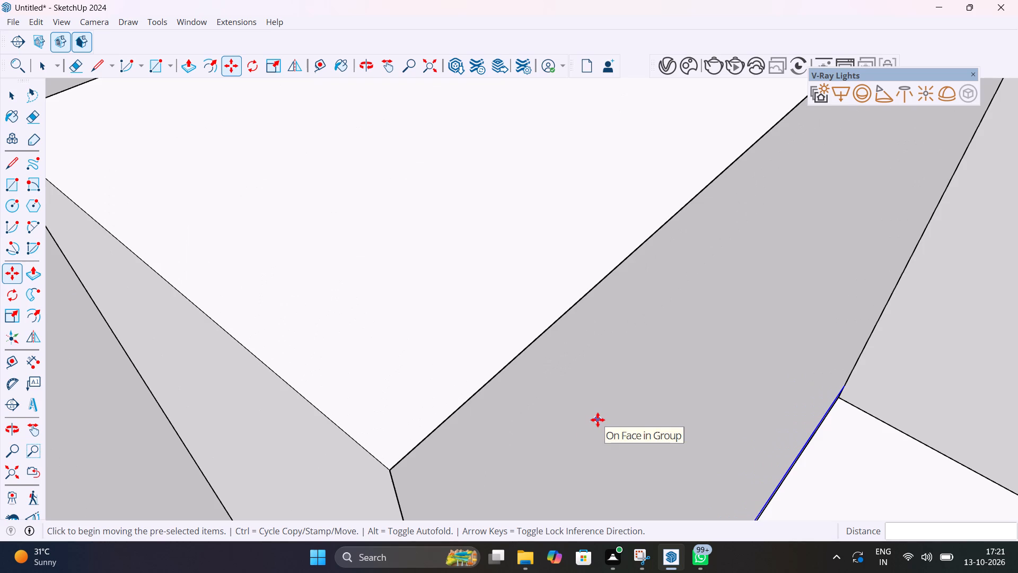
scroll(559, 430, "down", 20)
key("space")
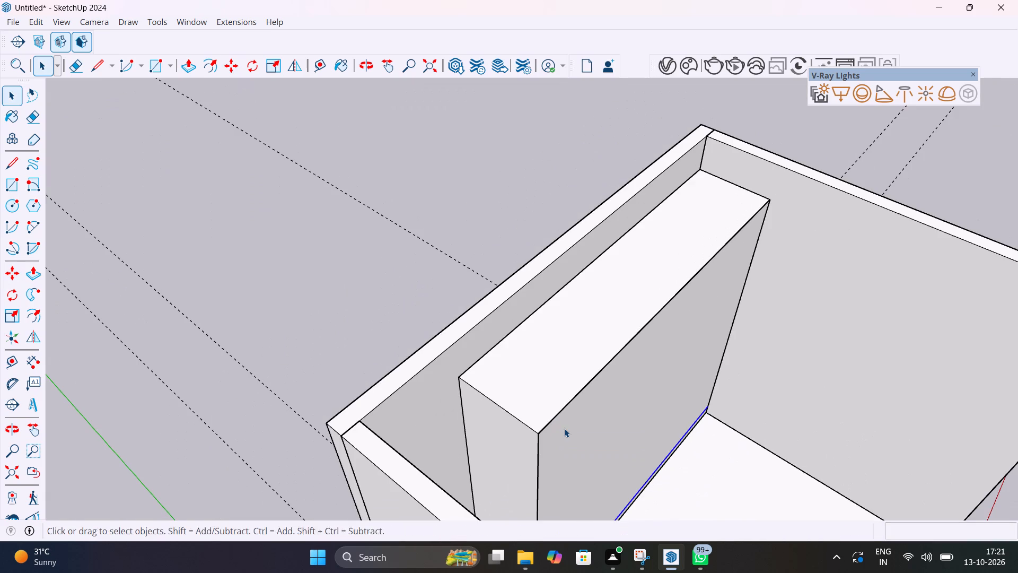
middle_click_drag(560, 427, 348, 178)
left_click(393, 241)
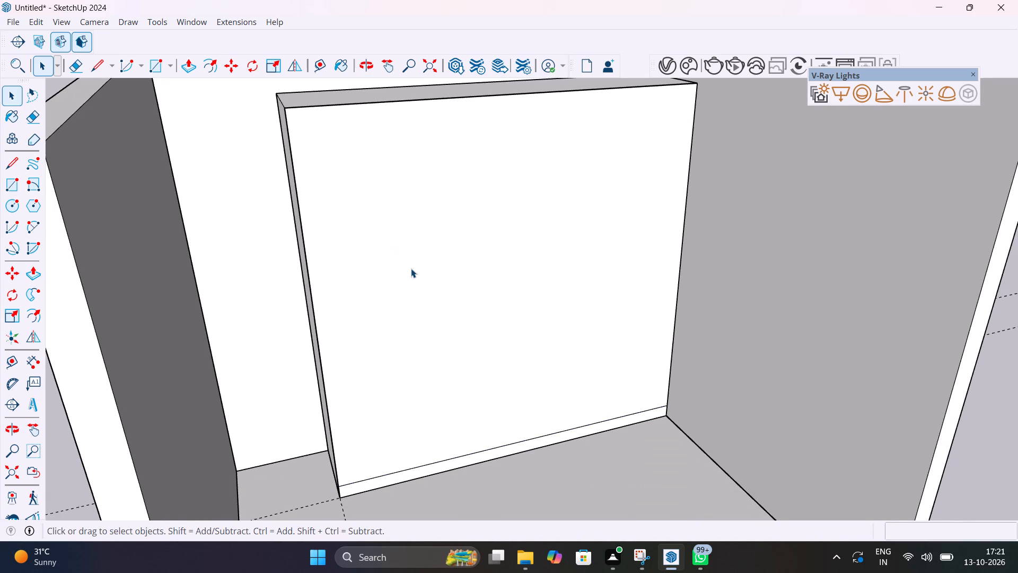
Draw a 9' by about 8' 8" rectangle from the front face's upper left corner to the 4" line's right end.
scroll(411, 268, "down", 5)
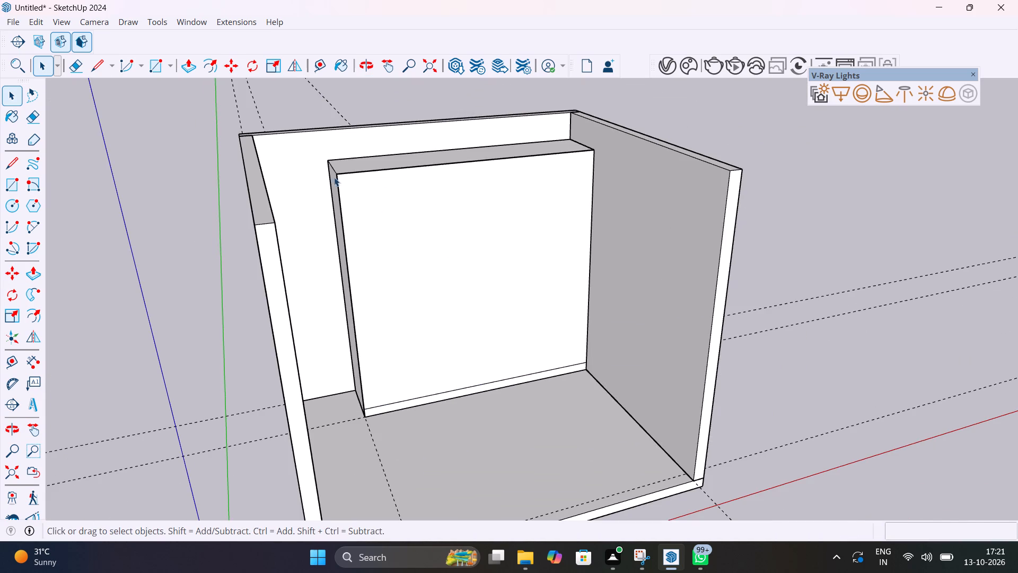
scroll(356, 179, "up", 5)
key("r")
left_click(325, 170)
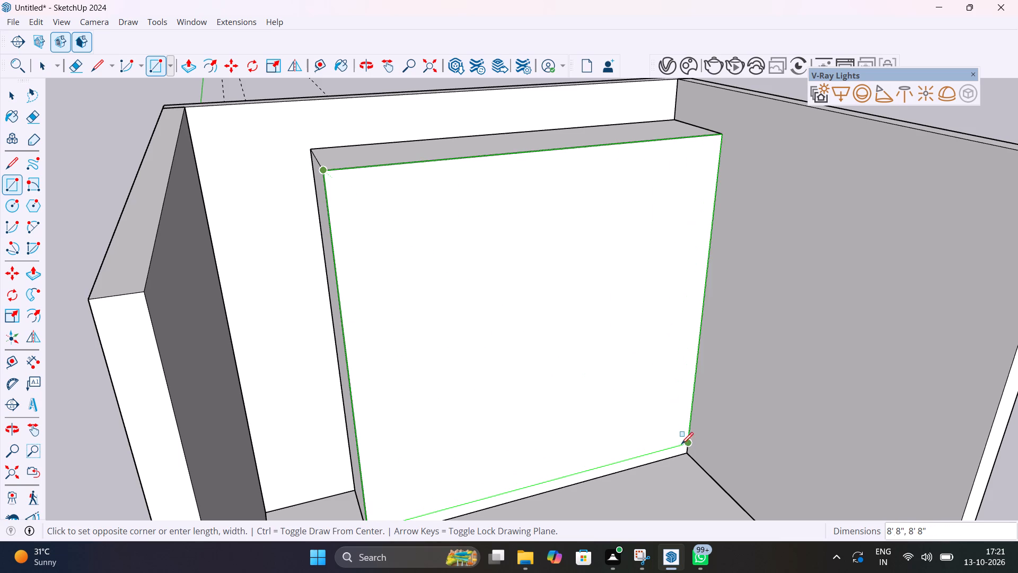
scroll(684, 442, "up", 6)
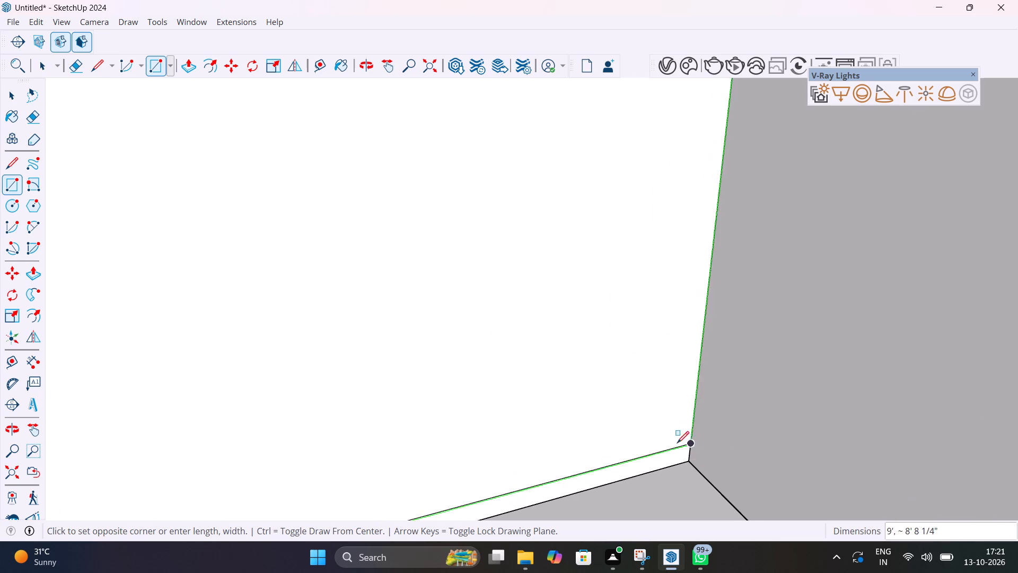
left_click(688, 443)
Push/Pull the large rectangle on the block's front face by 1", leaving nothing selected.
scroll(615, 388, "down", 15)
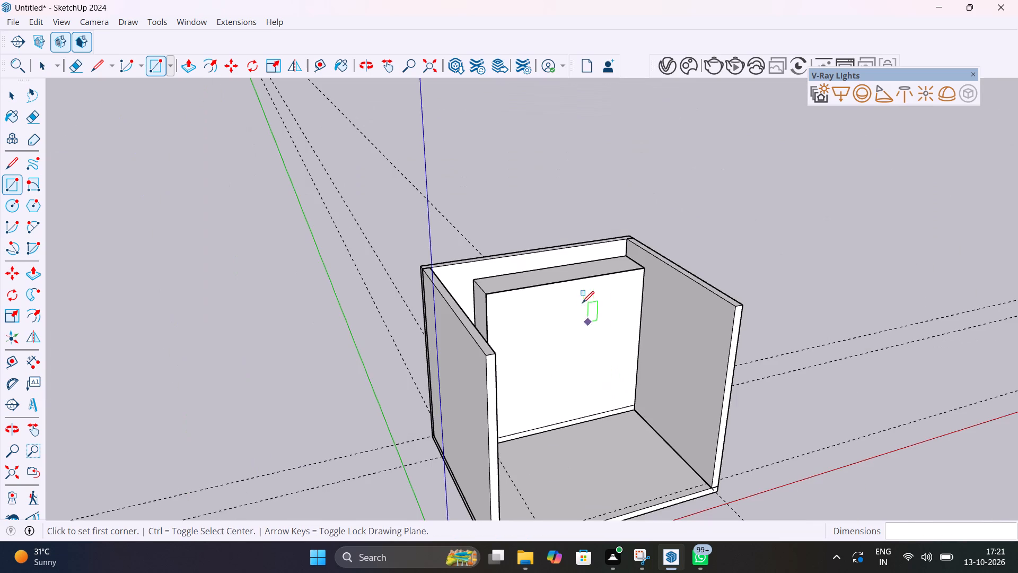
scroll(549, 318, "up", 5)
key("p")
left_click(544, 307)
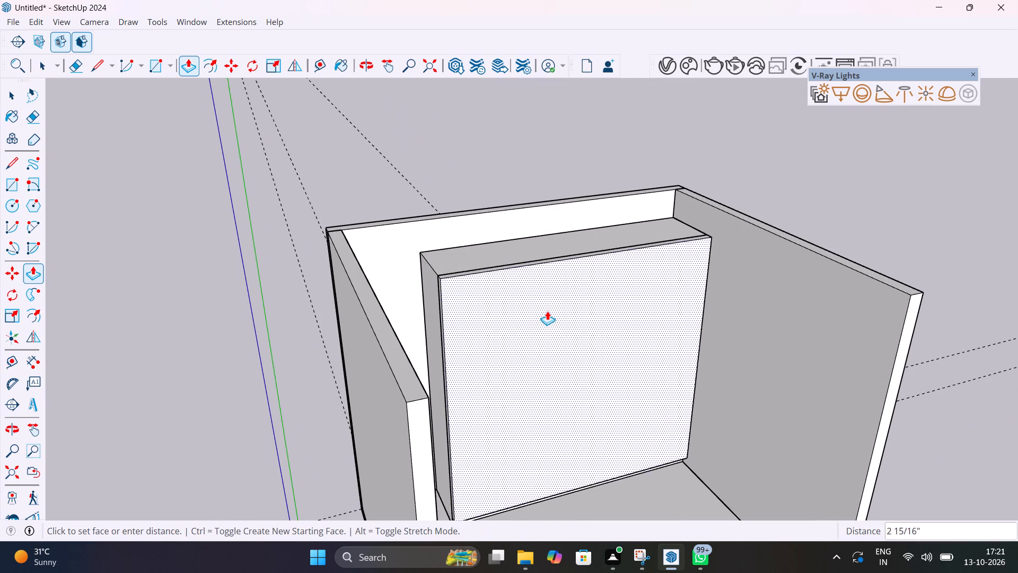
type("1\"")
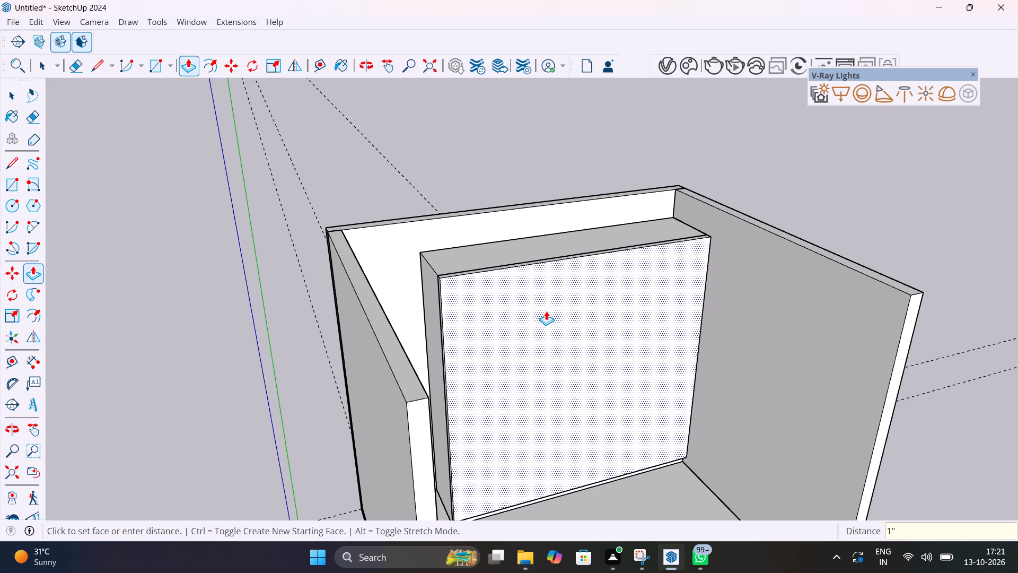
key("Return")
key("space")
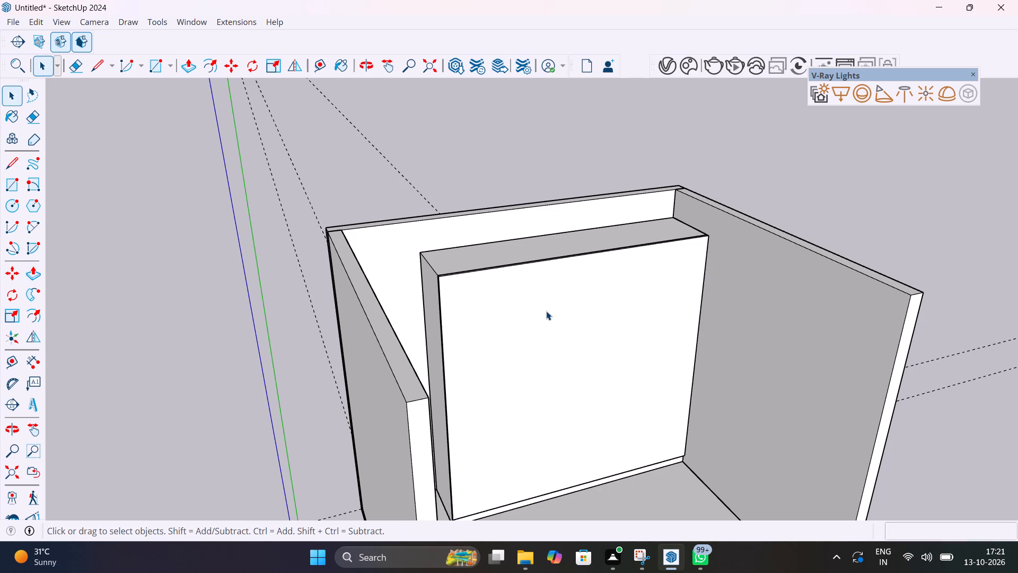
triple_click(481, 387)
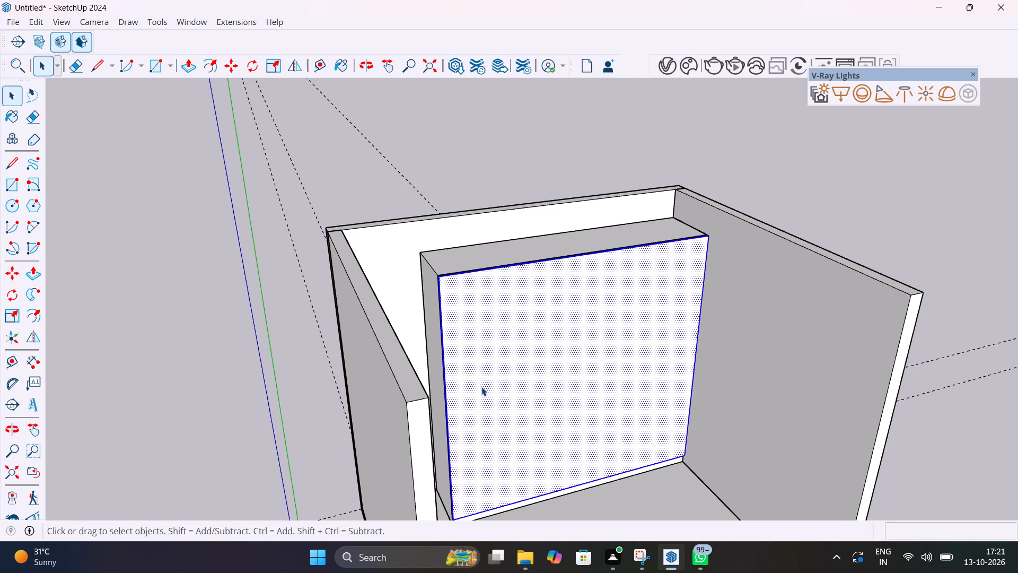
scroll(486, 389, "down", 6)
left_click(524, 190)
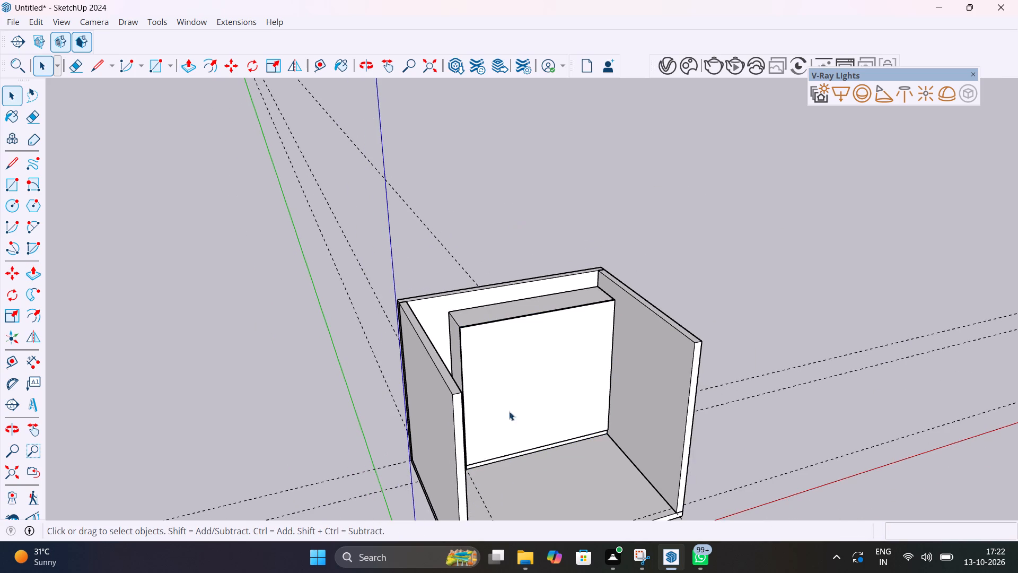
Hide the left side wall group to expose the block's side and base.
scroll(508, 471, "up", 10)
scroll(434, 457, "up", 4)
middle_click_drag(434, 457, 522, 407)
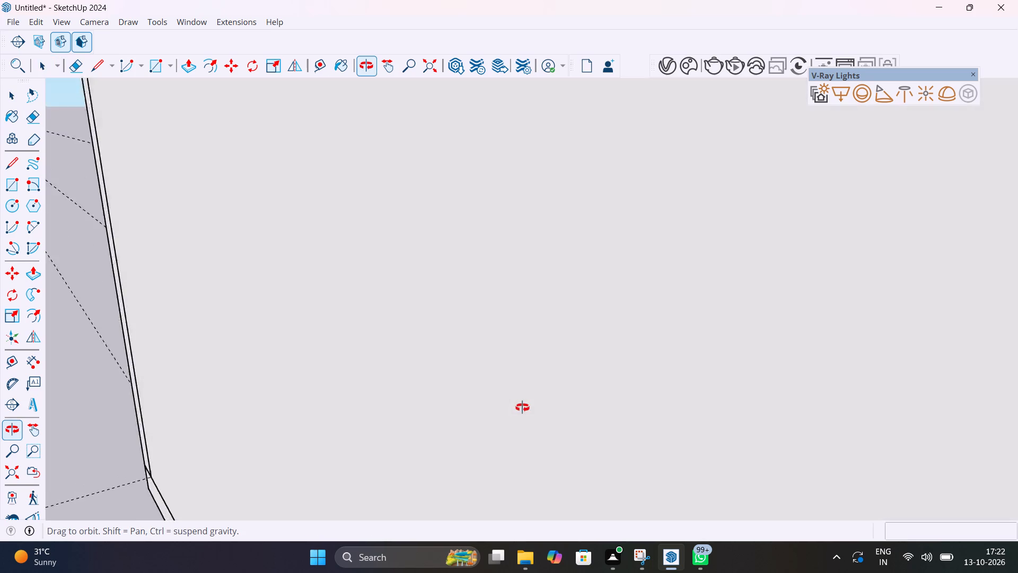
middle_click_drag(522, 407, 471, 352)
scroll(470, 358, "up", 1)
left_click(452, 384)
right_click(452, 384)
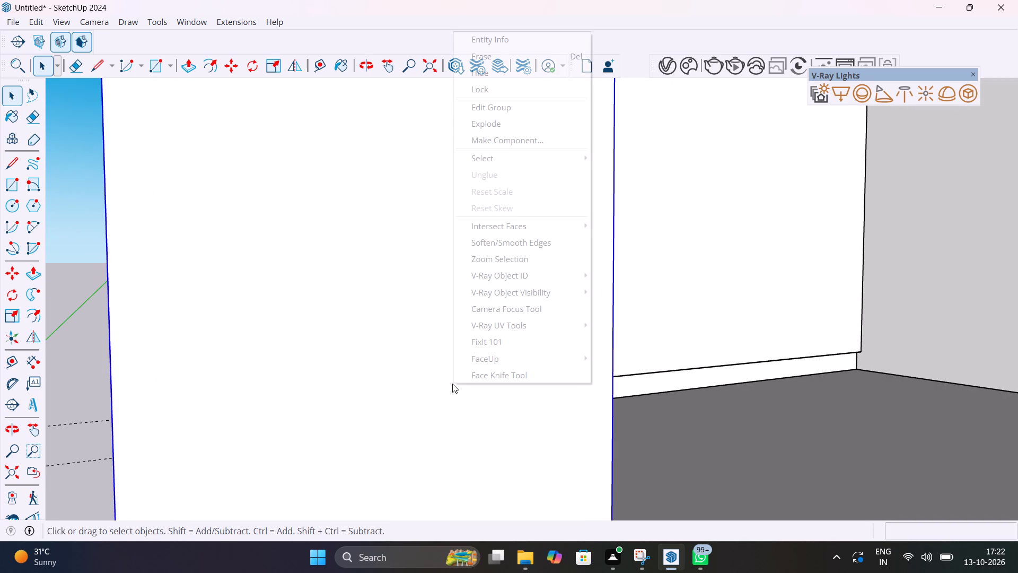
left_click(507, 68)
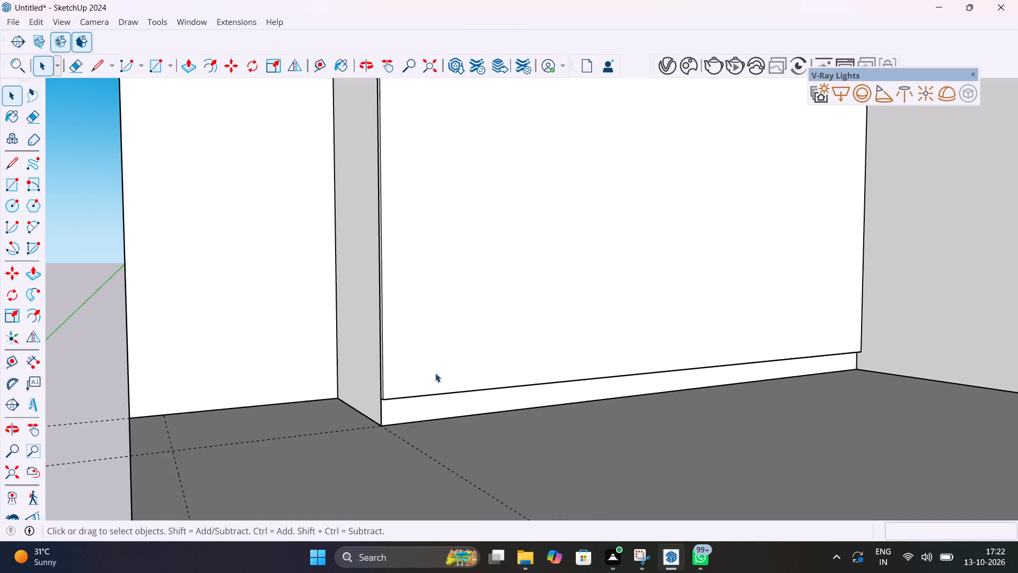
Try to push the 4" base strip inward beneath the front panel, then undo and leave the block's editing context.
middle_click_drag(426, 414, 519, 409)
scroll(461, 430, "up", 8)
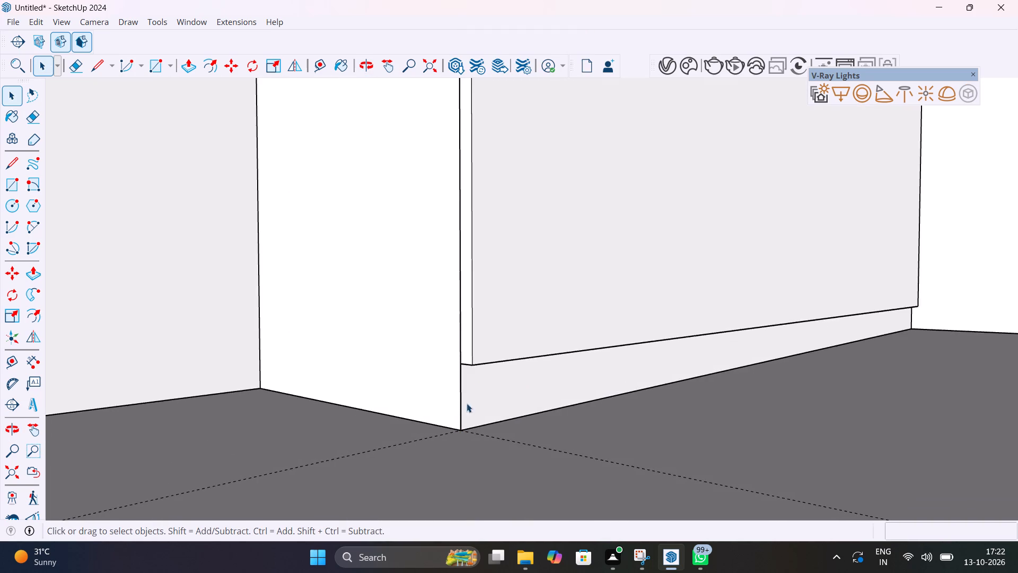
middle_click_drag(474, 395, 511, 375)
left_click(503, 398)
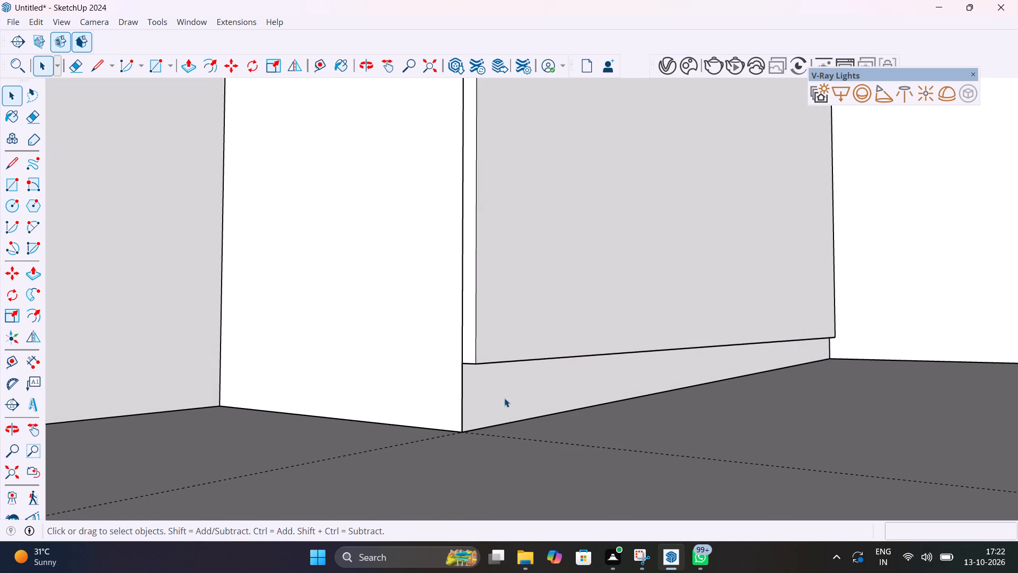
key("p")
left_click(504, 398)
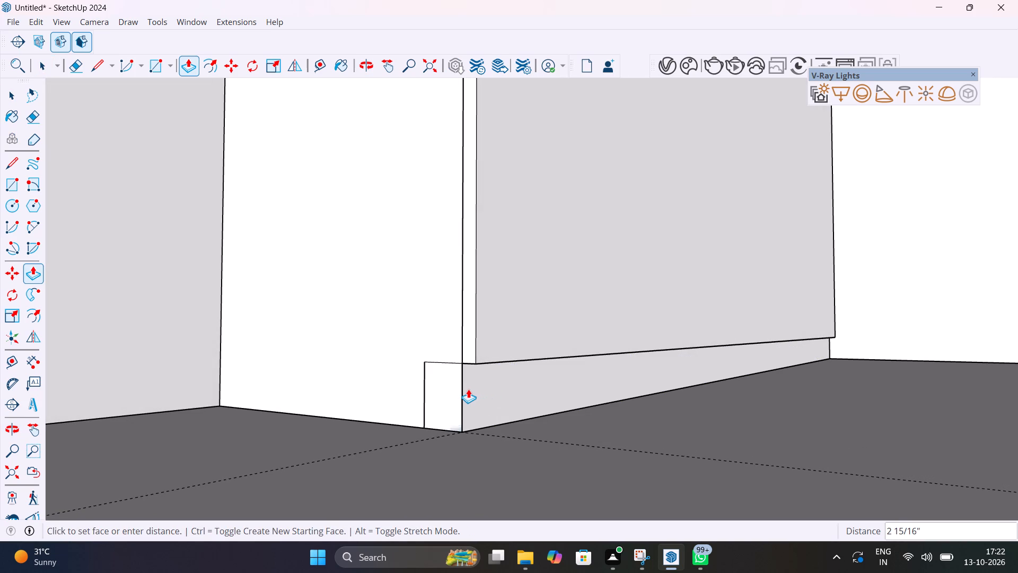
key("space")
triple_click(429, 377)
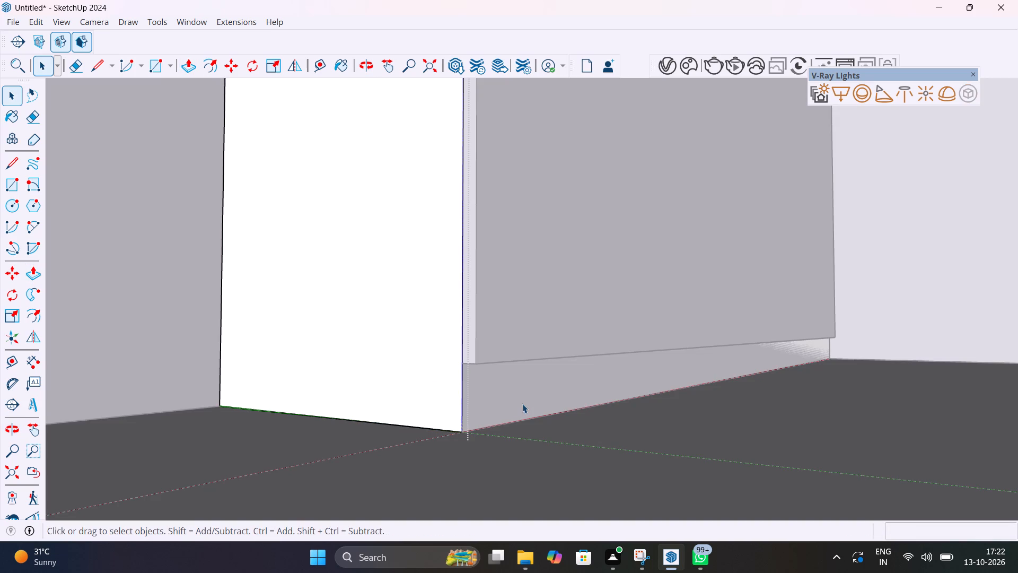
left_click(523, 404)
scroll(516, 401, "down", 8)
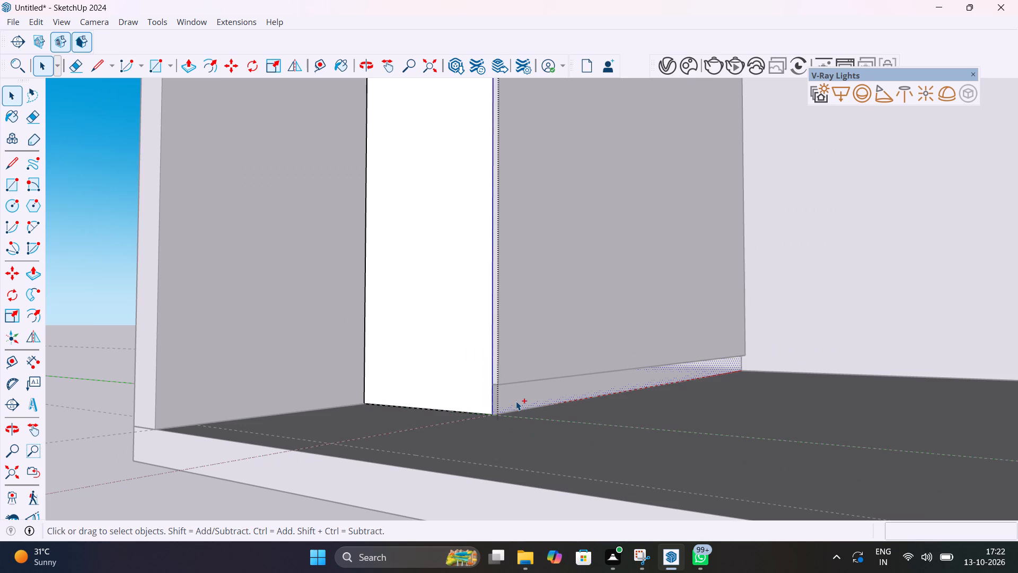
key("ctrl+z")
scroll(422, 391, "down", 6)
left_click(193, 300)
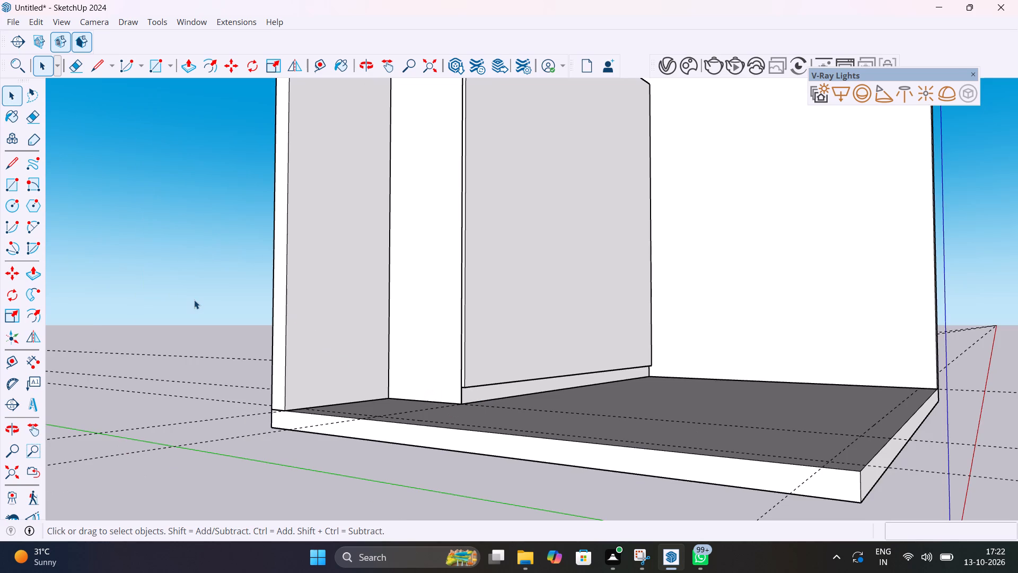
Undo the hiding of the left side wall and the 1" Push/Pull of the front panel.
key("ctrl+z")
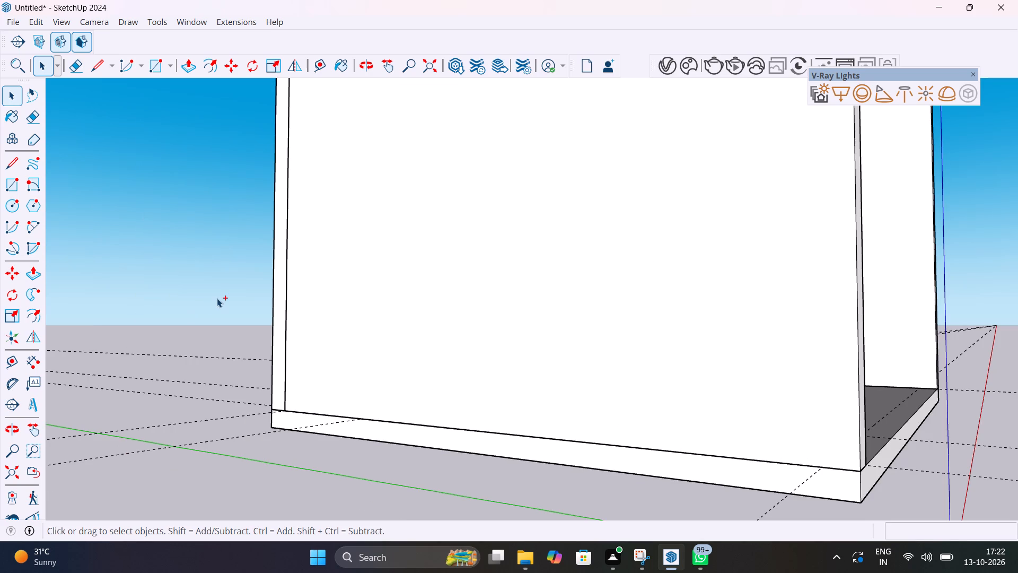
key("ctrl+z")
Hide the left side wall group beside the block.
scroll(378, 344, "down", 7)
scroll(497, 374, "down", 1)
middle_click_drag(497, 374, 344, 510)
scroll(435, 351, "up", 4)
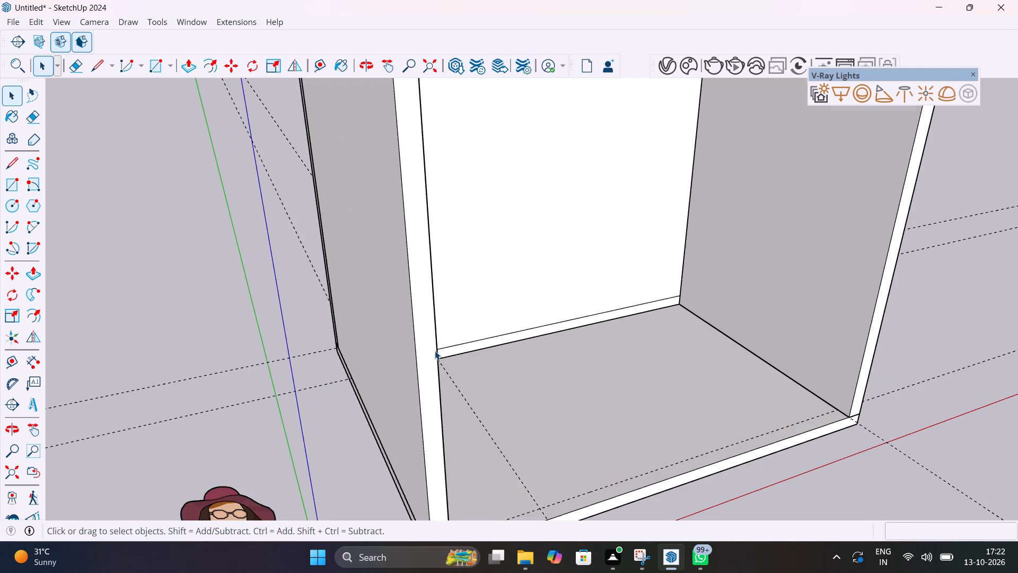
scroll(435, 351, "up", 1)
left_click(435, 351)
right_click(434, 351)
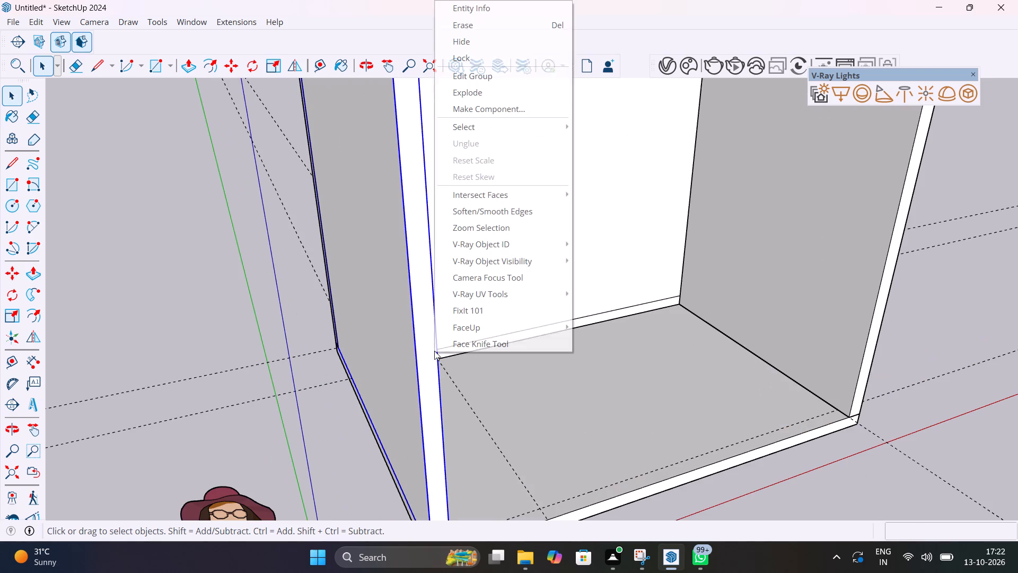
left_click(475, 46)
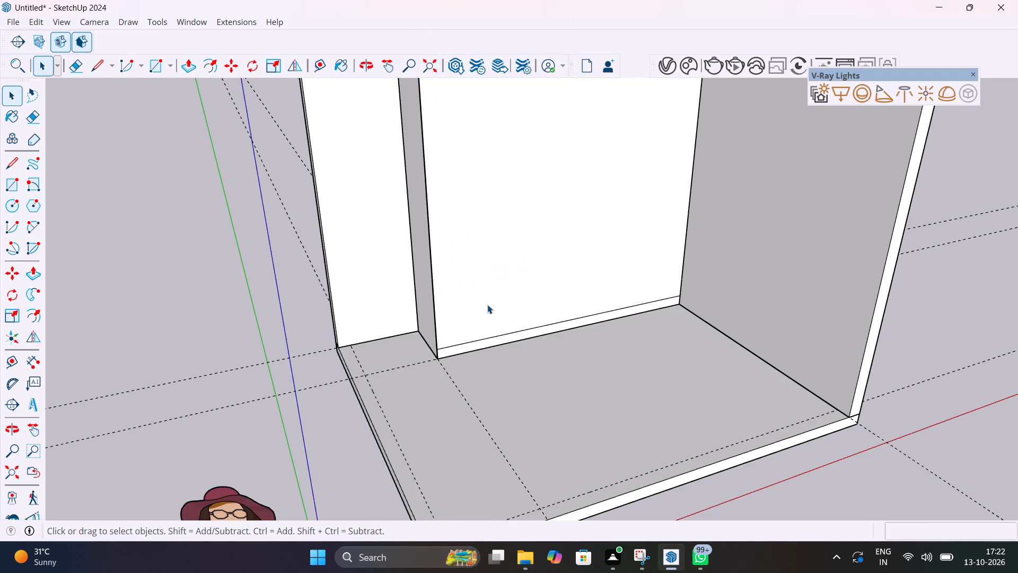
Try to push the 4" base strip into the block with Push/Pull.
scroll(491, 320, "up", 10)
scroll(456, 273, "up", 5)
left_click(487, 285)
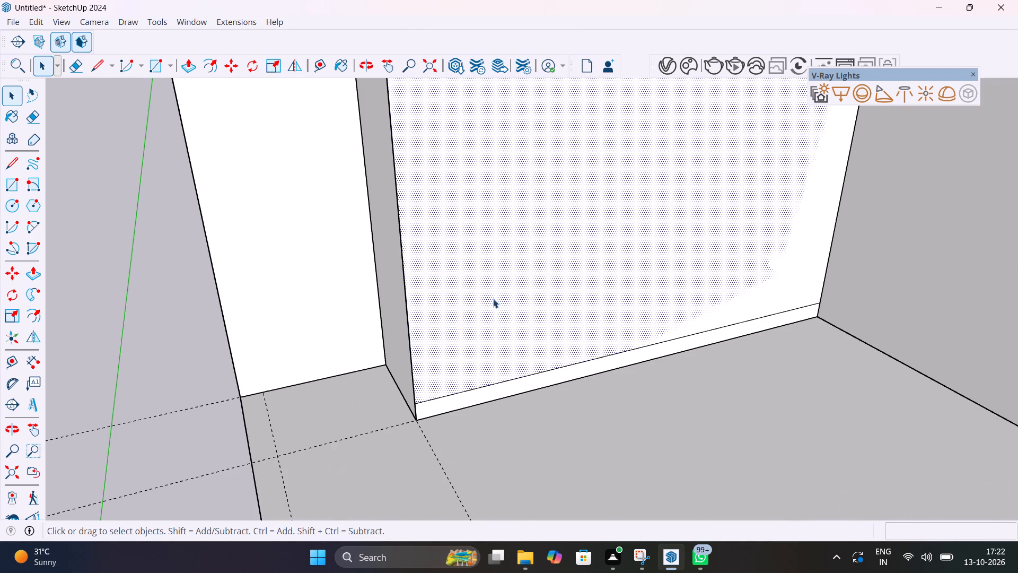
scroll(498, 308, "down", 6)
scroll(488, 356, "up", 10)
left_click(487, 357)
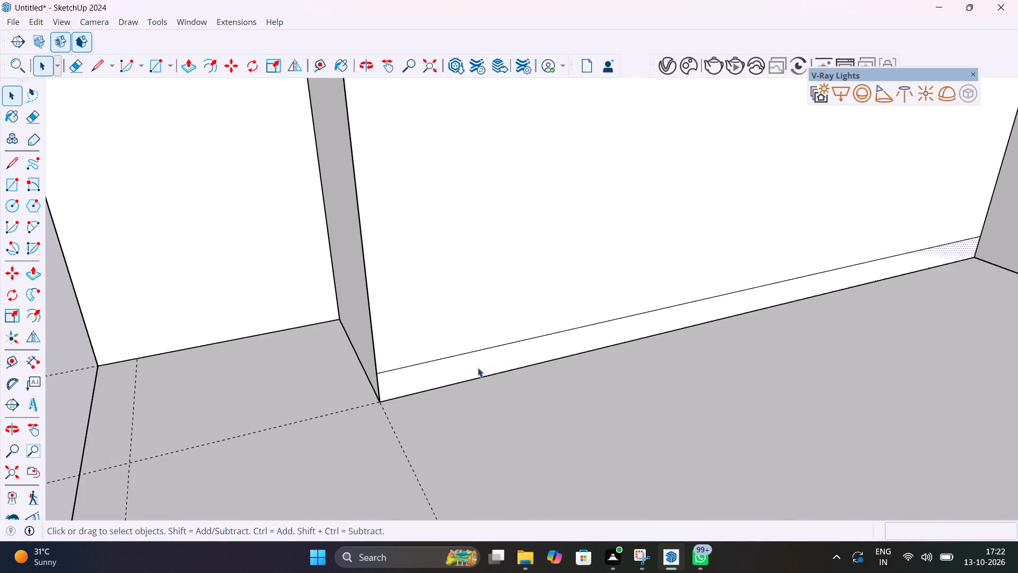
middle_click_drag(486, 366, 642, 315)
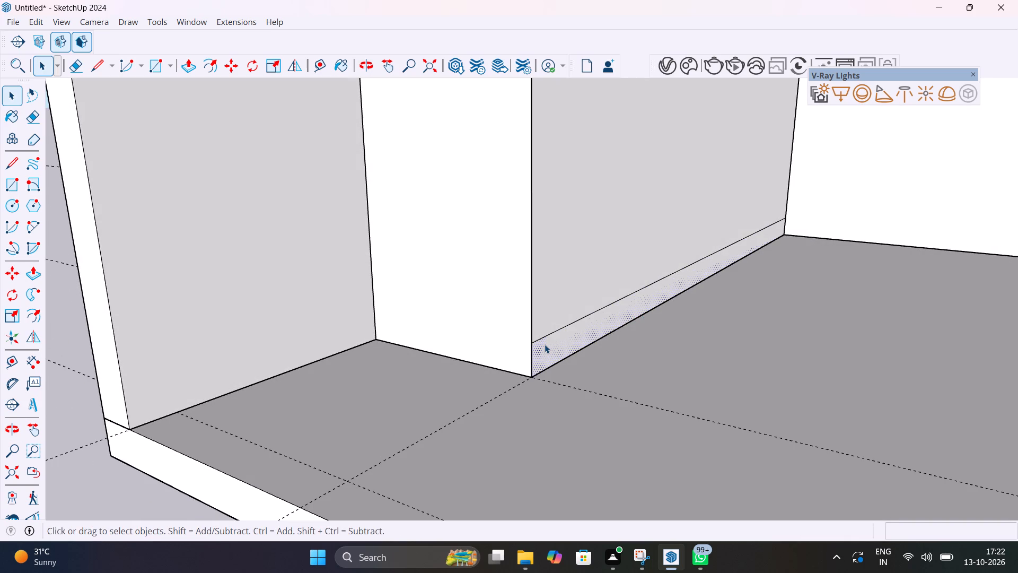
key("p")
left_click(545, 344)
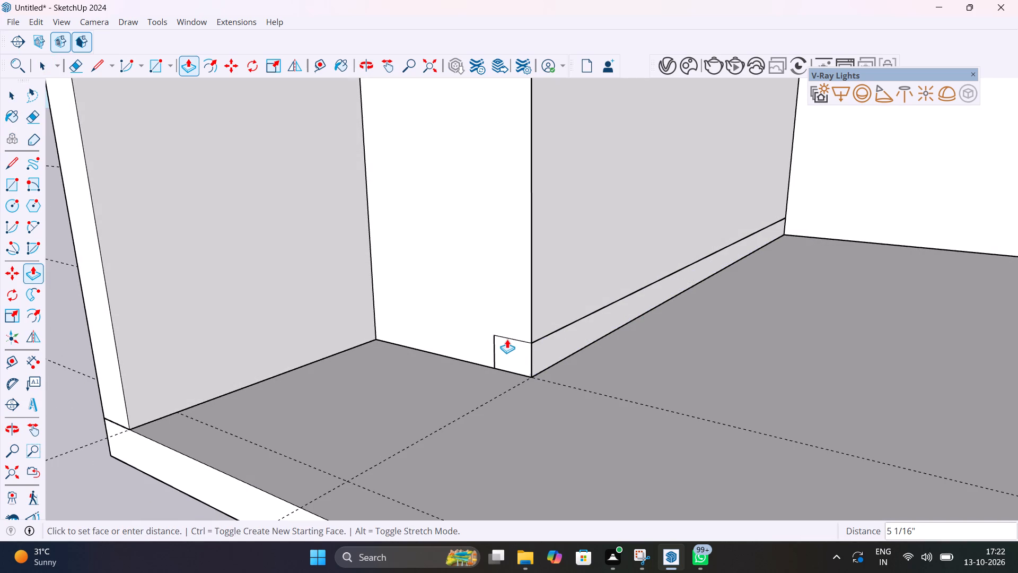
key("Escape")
Undo the wall hiding, the front rectangle and the 4" strip line on the block's front face.
key("ctrl+z")
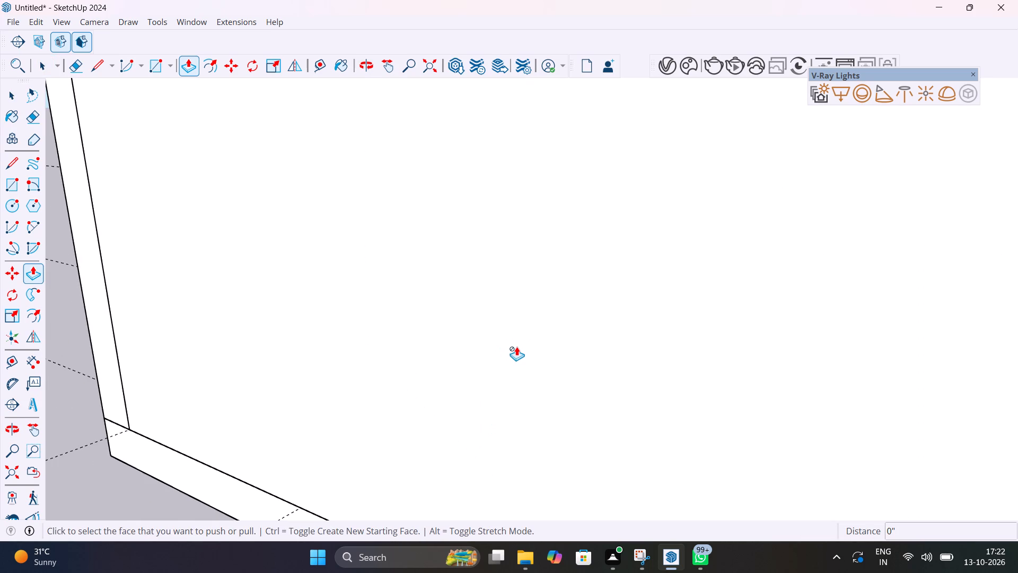
key("space")
key("ctrl+z")
key("ctrl+z")
key("ctrl+z")
key("ctrl+z")
key("ctrl+z")
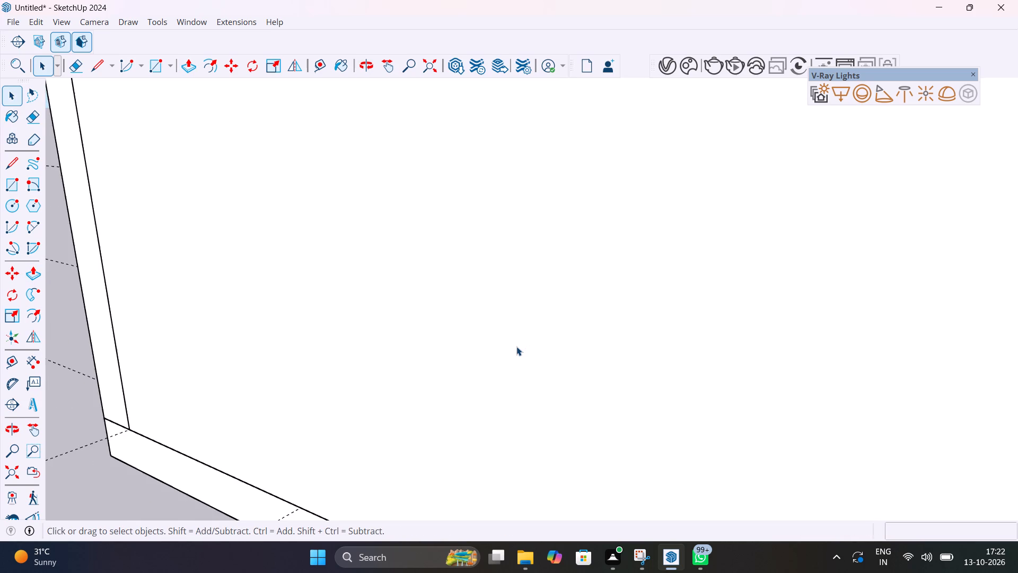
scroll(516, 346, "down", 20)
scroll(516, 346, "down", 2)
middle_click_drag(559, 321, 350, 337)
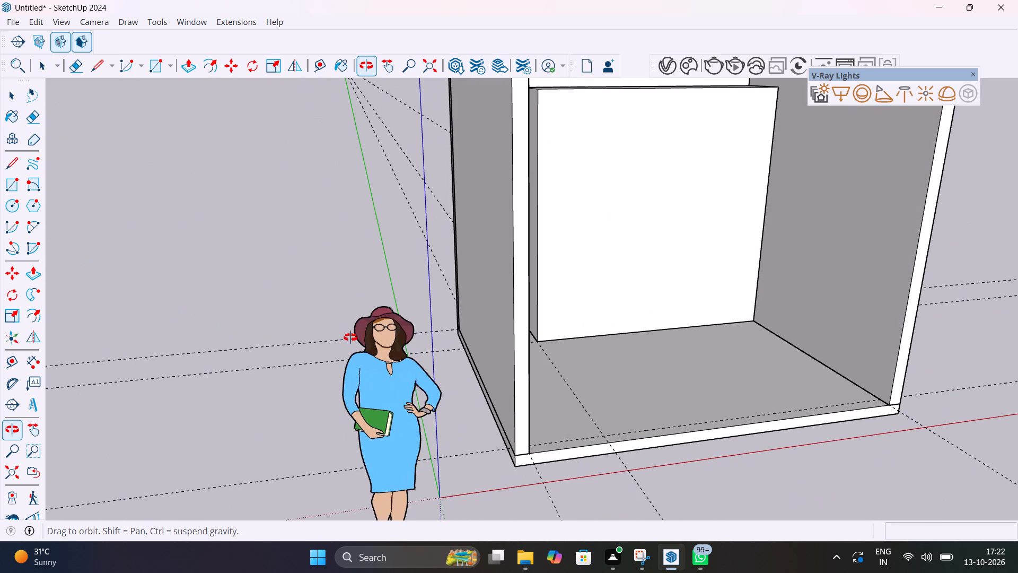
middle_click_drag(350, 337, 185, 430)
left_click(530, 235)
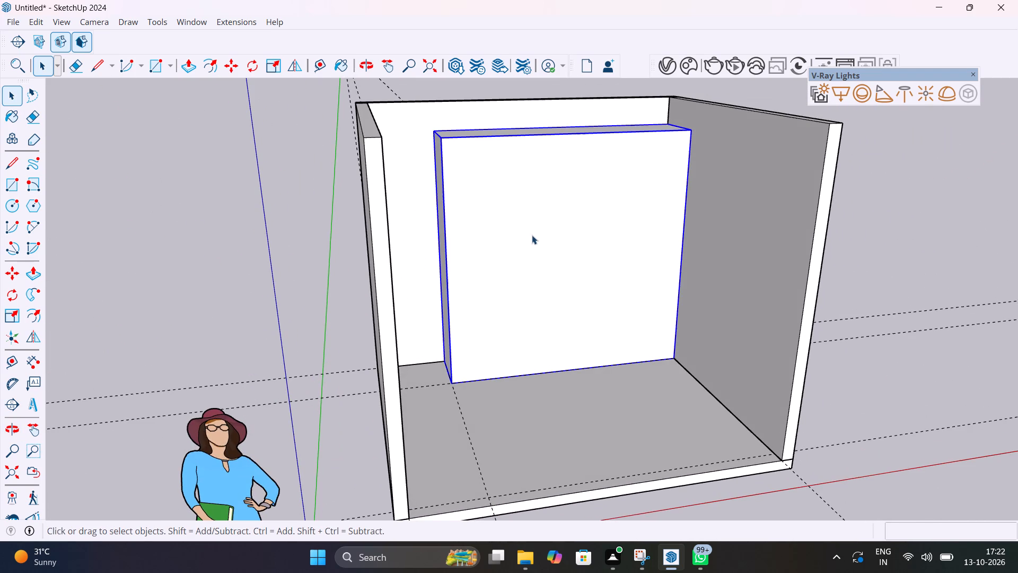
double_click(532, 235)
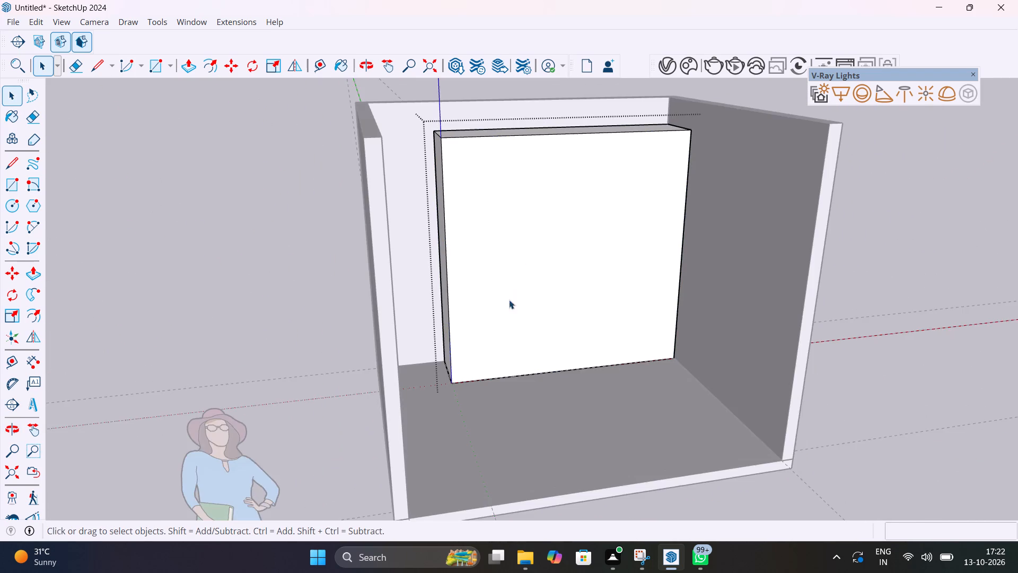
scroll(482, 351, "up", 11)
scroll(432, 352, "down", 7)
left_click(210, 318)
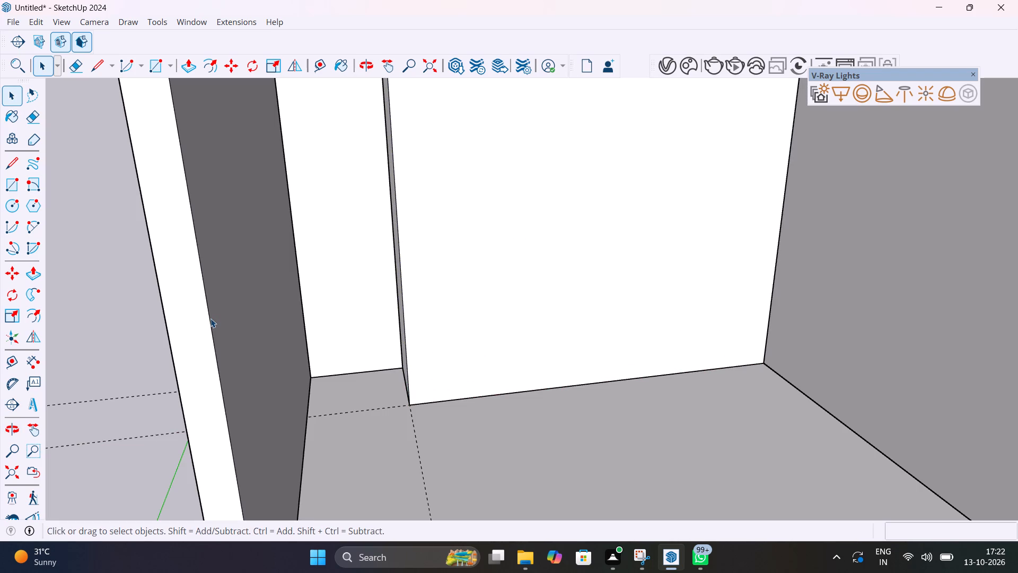
Hide the left side wall group.
left_click(210, 318)
right_click(210, 318)
left_click(260, 33)
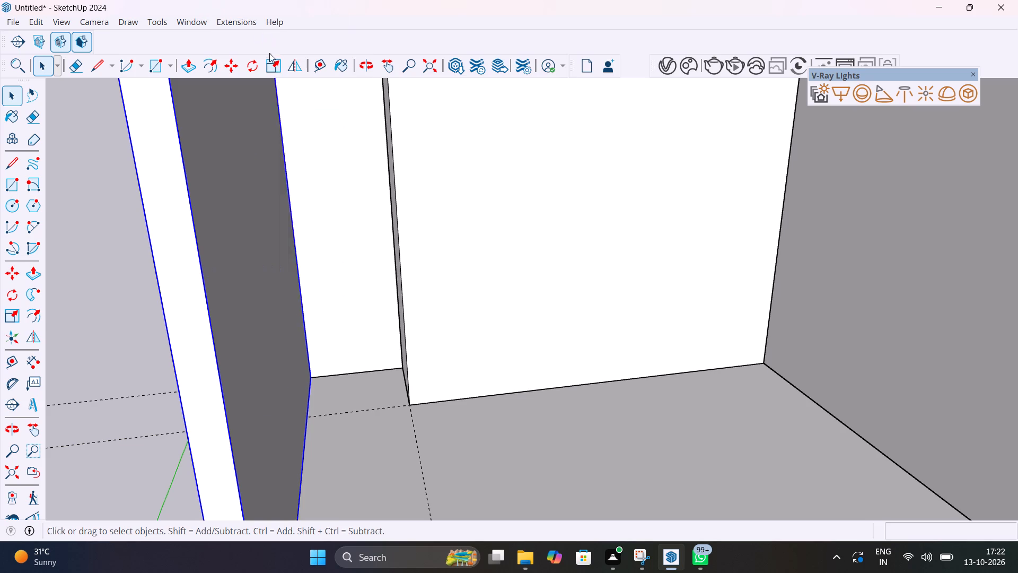
Inside the block's group, copy the bottom edge of its front face 4" upward to mark a base strip.
scroll(448, 400, "up", 5)
middle_click_drag(482, 400, 648, 397)
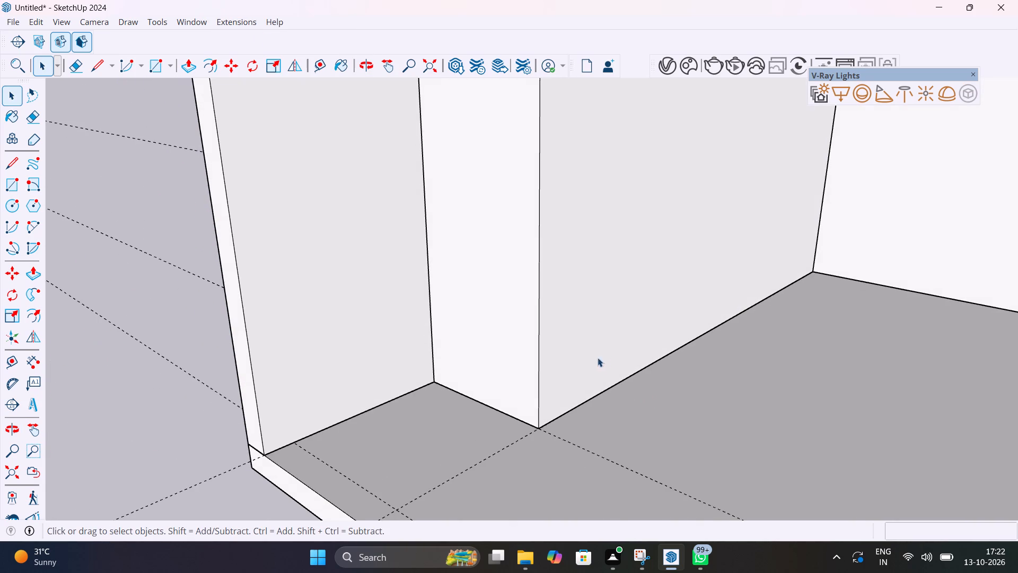
left_click(577, 408)
left_click(582, 404)
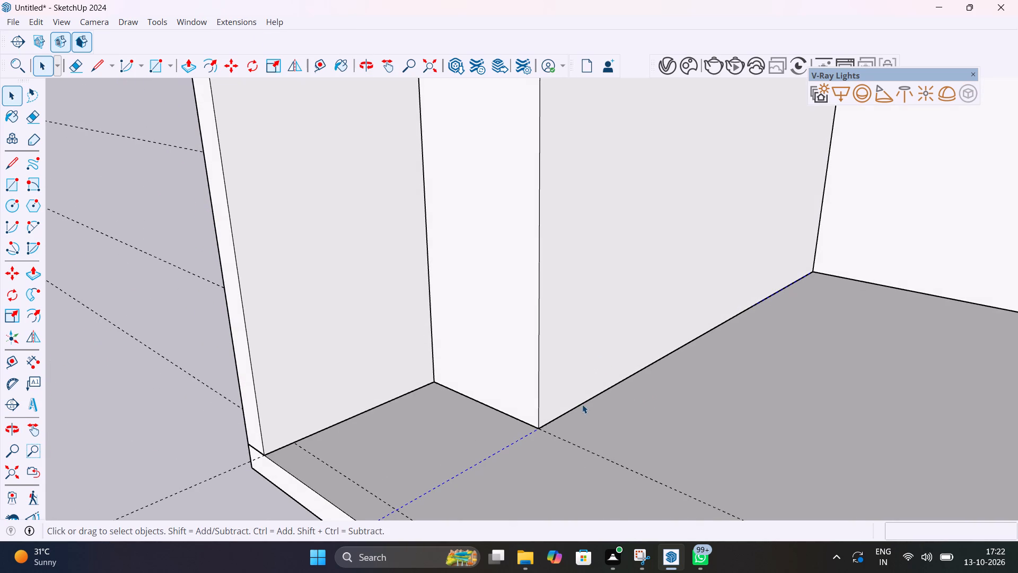
left_click(583, 403)
scroll(583, 403, "up", 5)
double_click(557, 373)
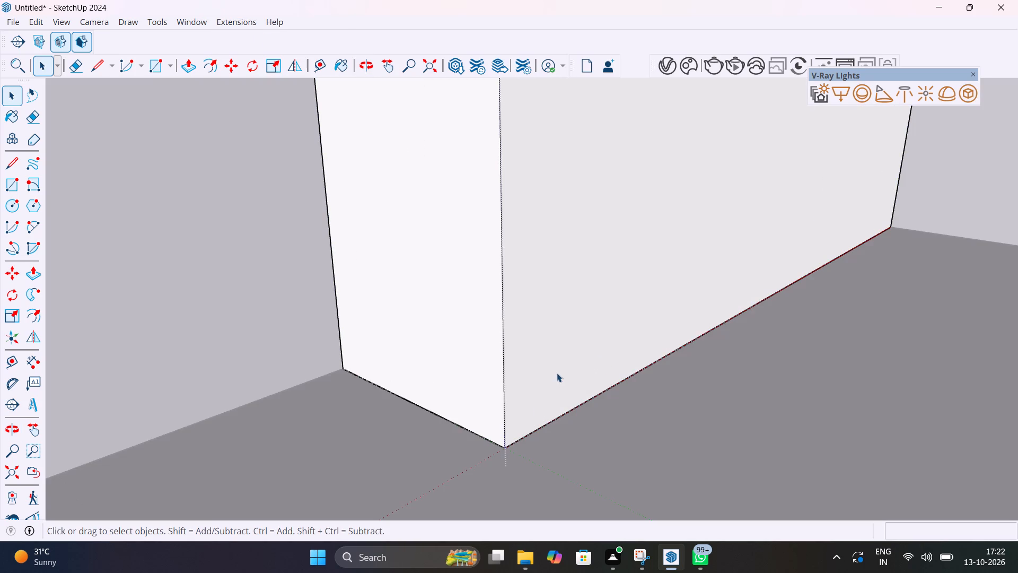
scroll(537, 420, "up", 3)
left_click(542, 430)
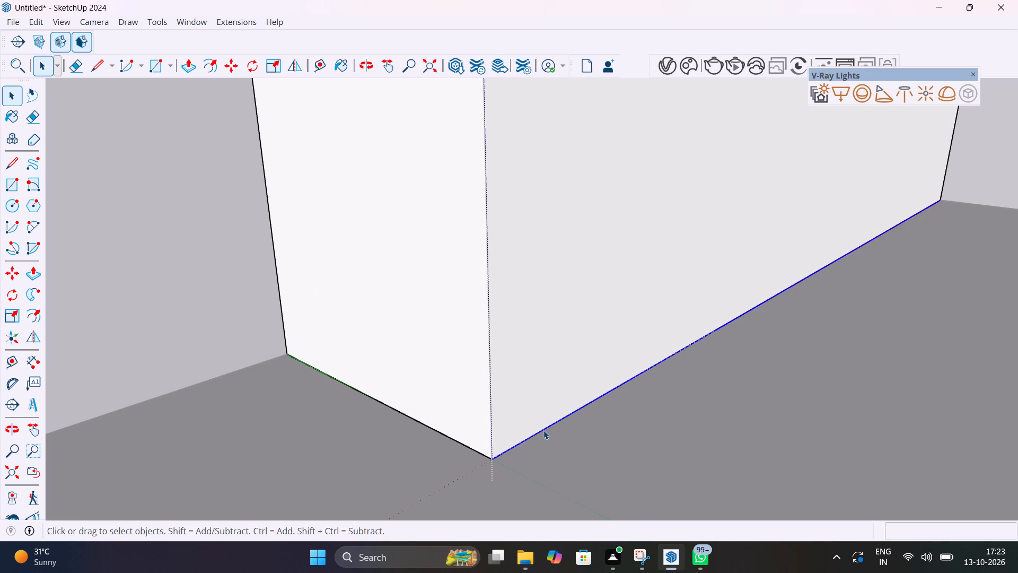
key("m")
left_click(494, 459)
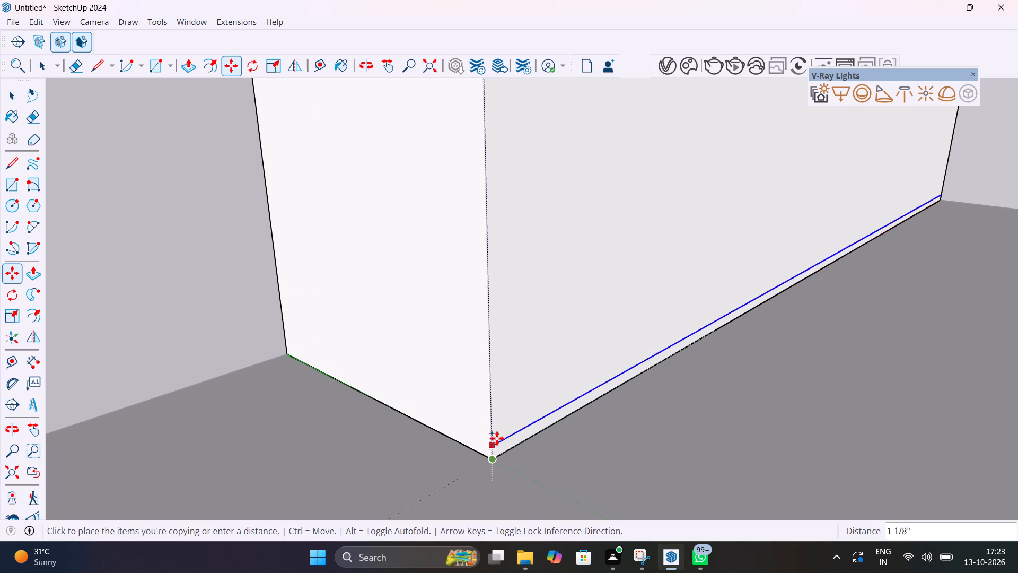
type("4\"")
key("Return")
key("space")
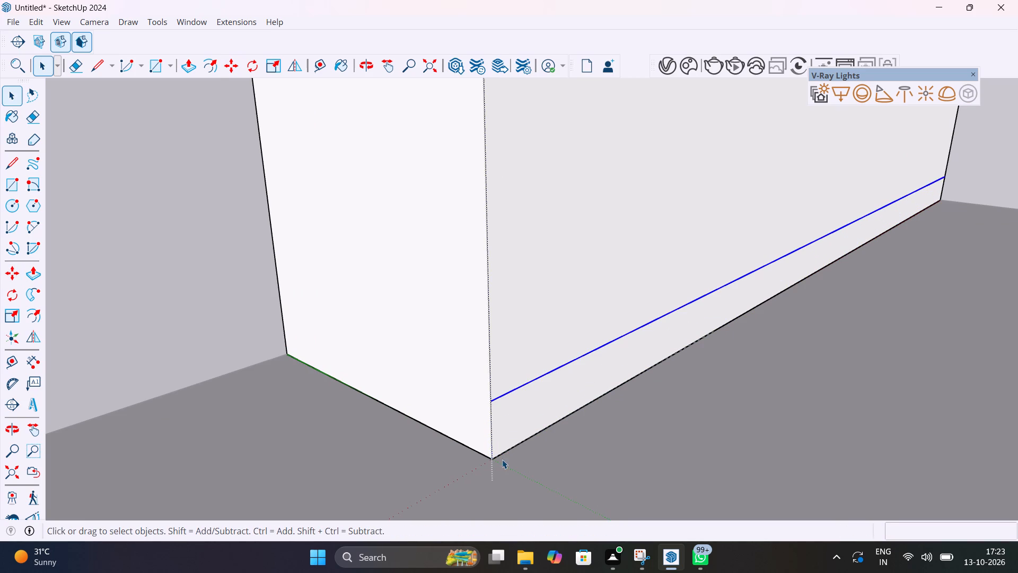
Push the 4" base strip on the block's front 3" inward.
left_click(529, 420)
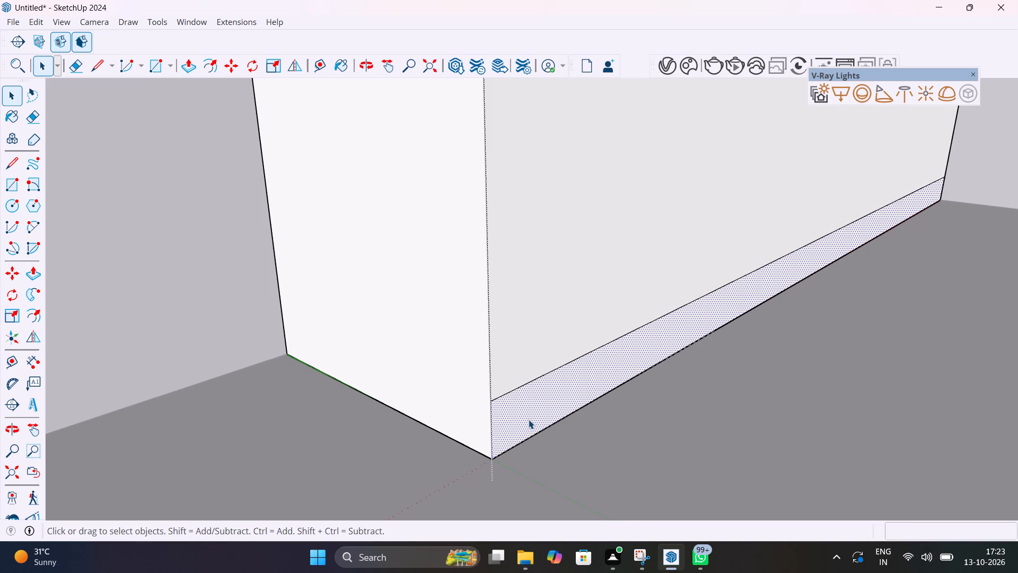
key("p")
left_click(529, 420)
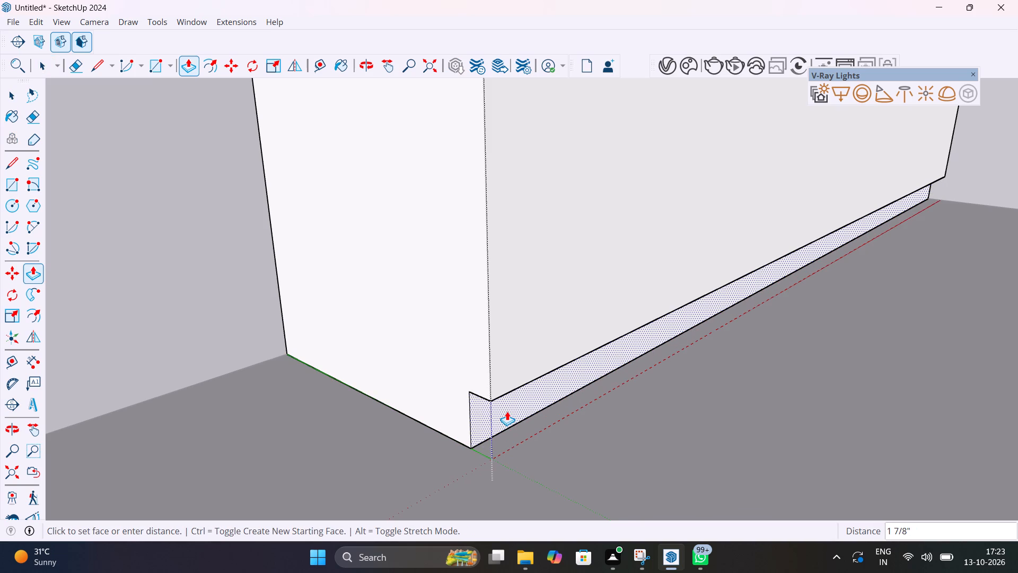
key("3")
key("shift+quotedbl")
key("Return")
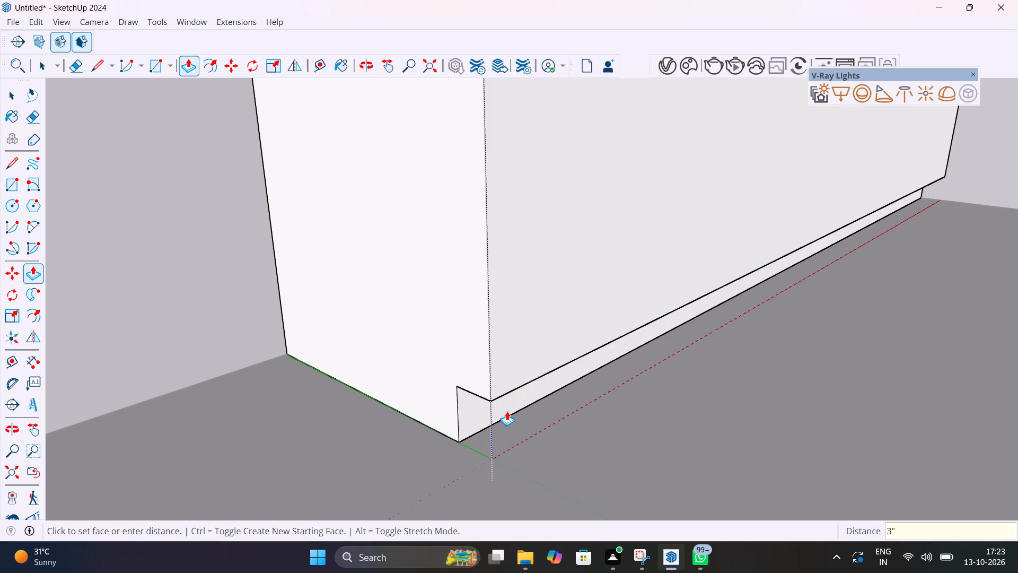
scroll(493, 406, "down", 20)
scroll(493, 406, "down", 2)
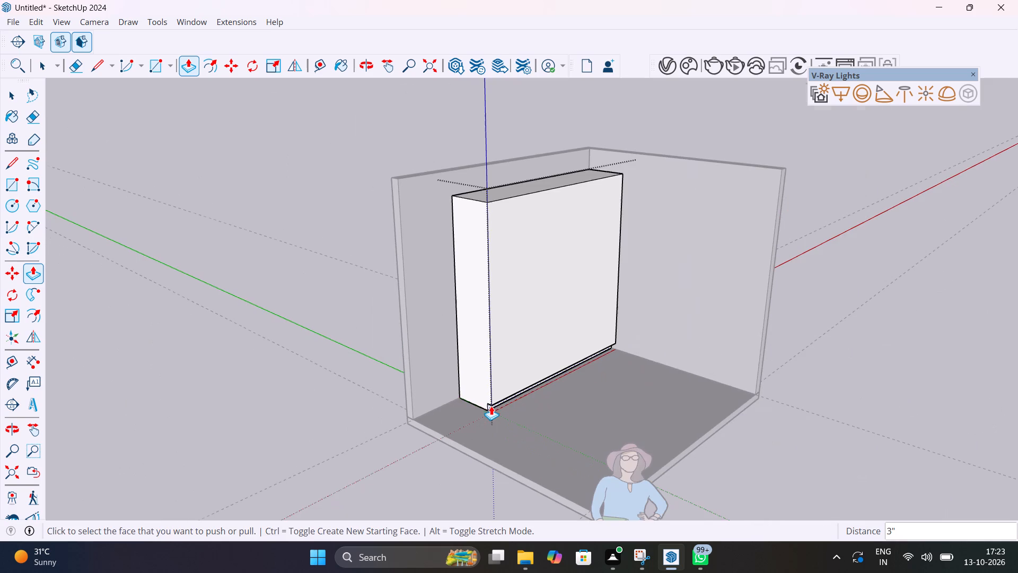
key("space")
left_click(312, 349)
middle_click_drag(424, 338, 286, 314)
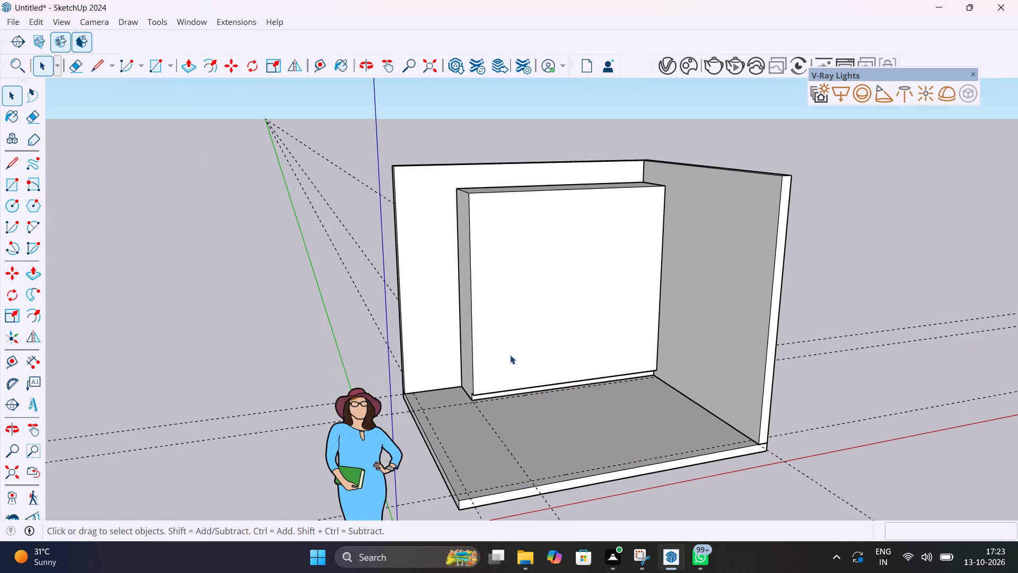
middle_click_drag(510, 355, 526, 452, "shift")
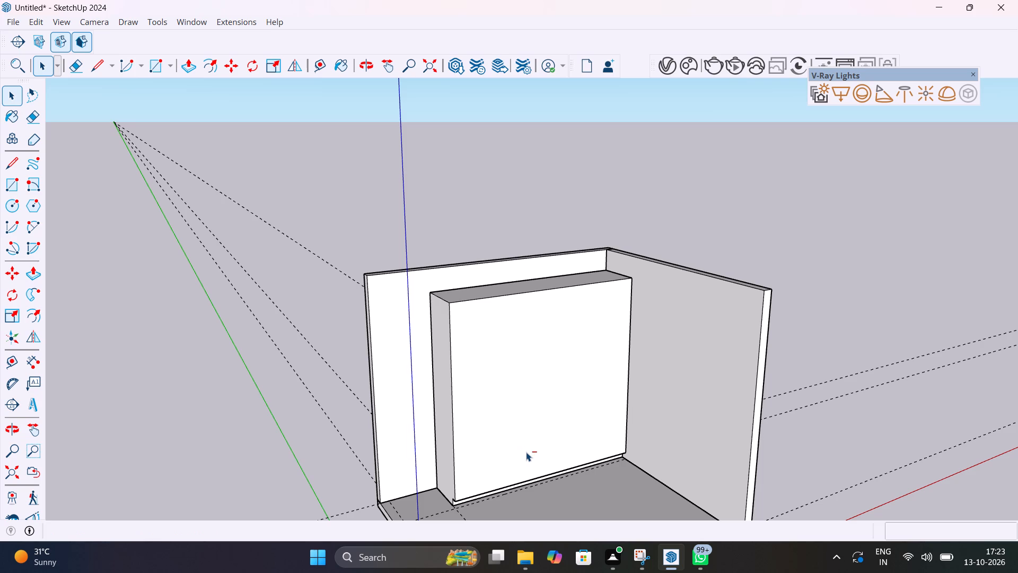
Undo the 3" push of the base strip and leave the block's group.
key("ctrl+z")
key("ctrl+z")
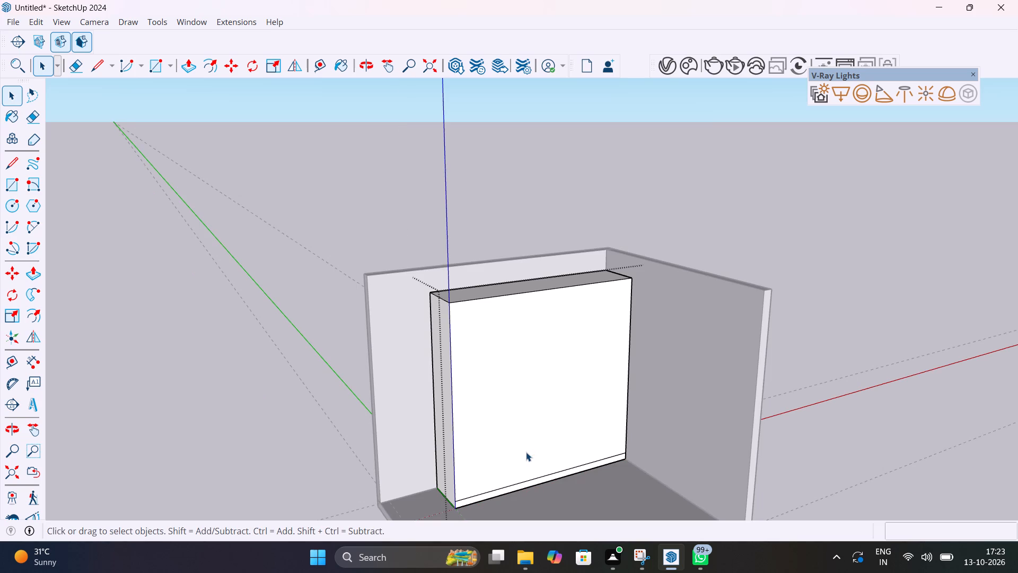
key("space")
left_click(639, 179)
Draw a rectangle over the block's front face, from its top corner to the opposite end of the 4" strip line.
key("r")
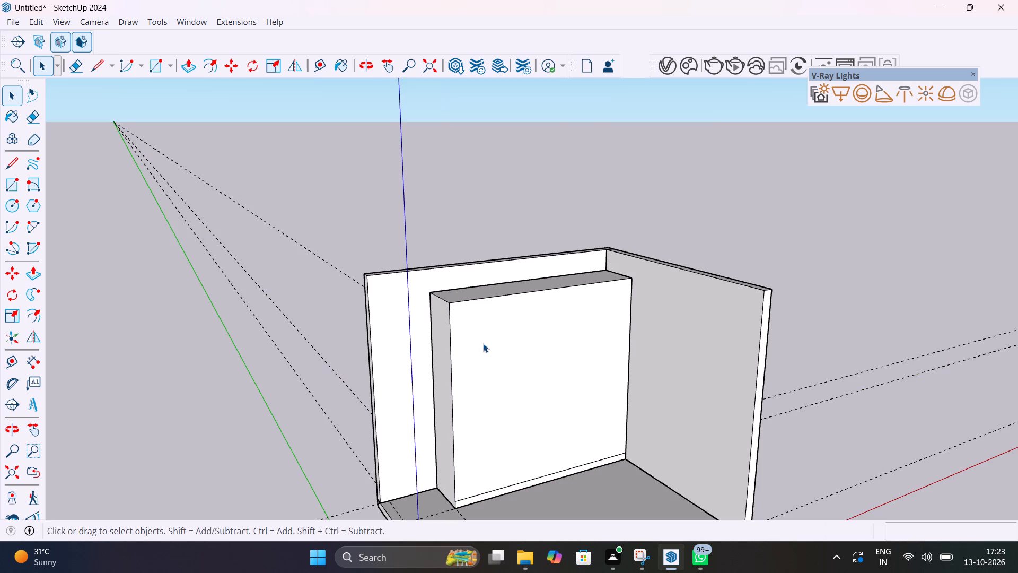
left_click(447, 302)
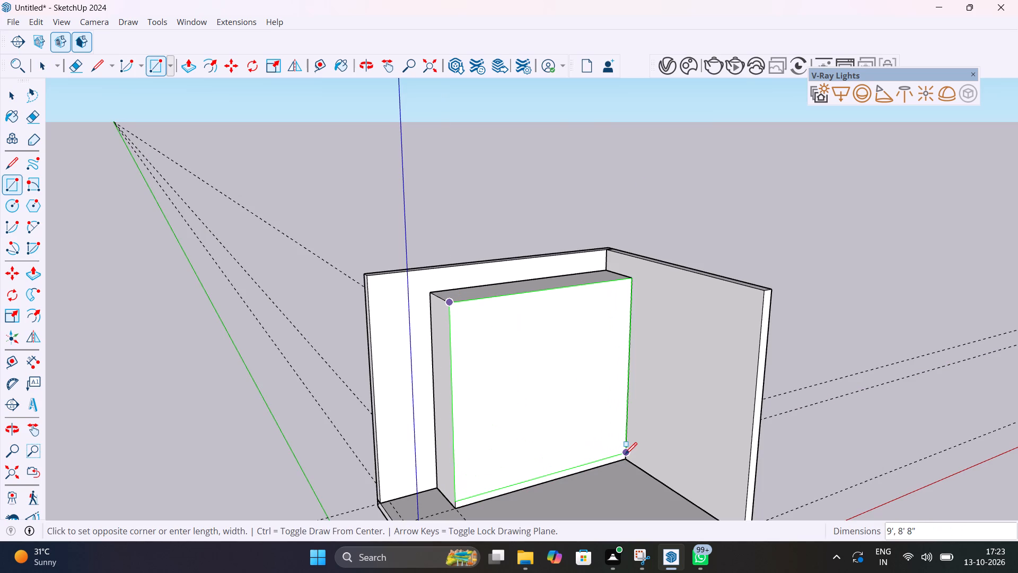
scroll(625, 454, "up", 9)
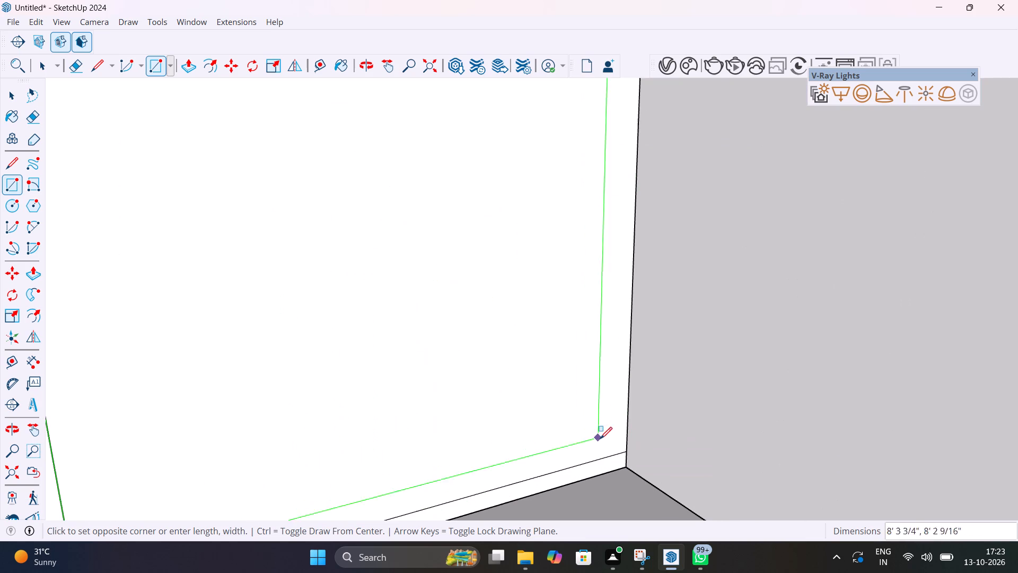
left_click(626, 454)
scroll(520, 403, "down", 8)
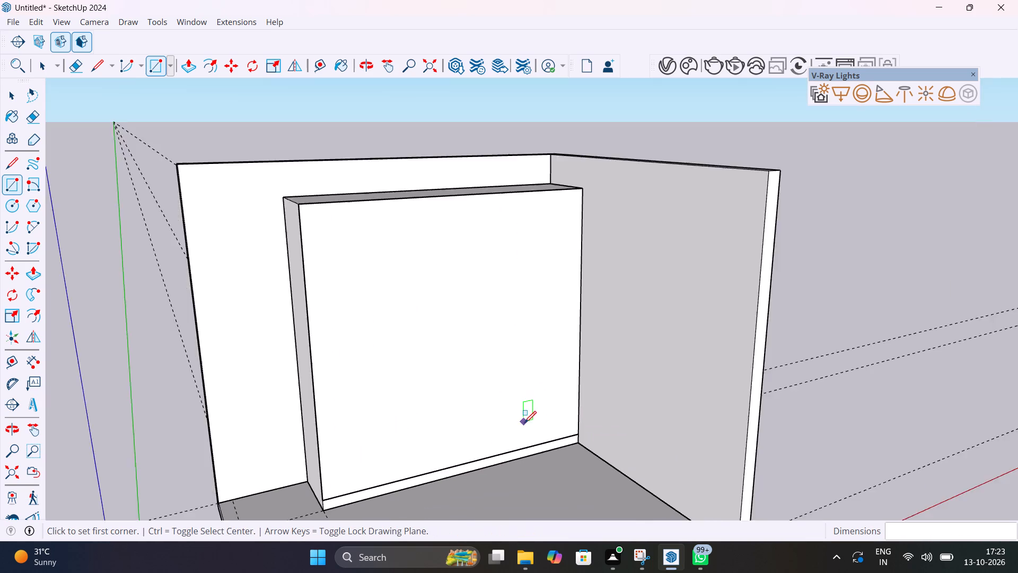
Extrude the rectangle above the base strip 1" outward with Push/Pull.
scroll(524, 423, "down", 7)
key("p")
left_click(499, 363)
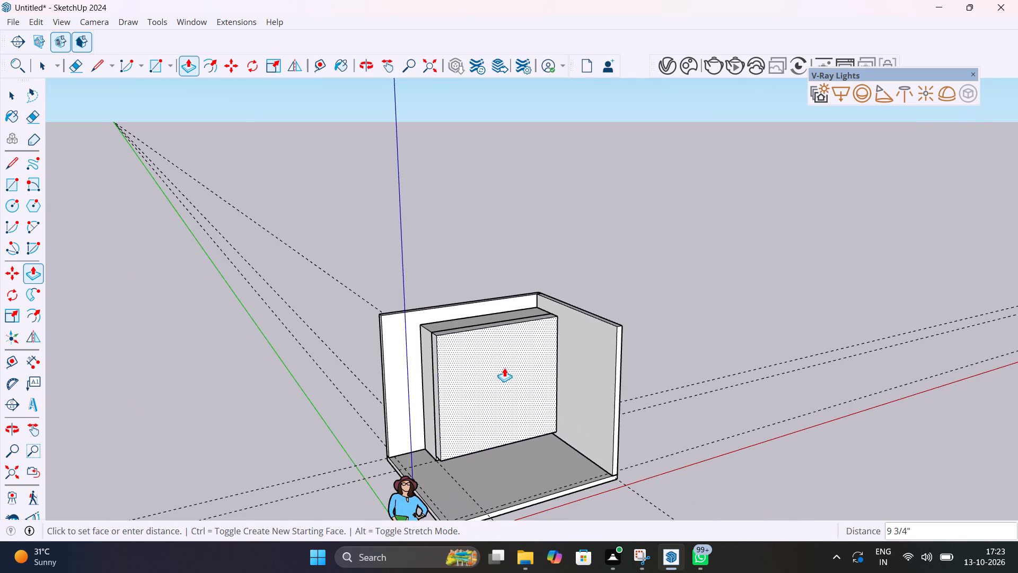
type("1\"")
key("Return")
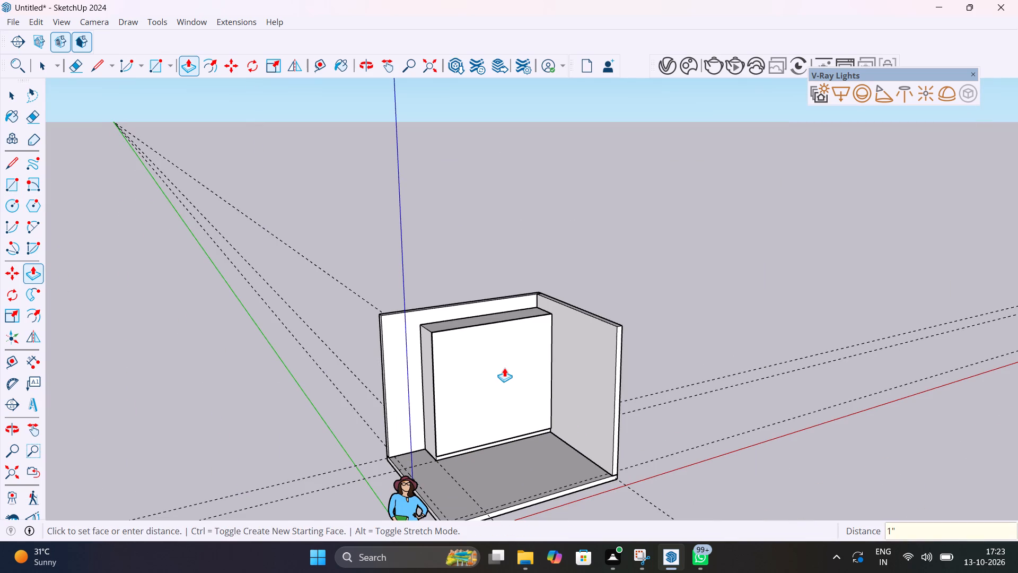
Select all the geometry of the 1" front panel and make it a group.
key("space")
scroll(393, 341, "up", 11)
double_click(507, 331)
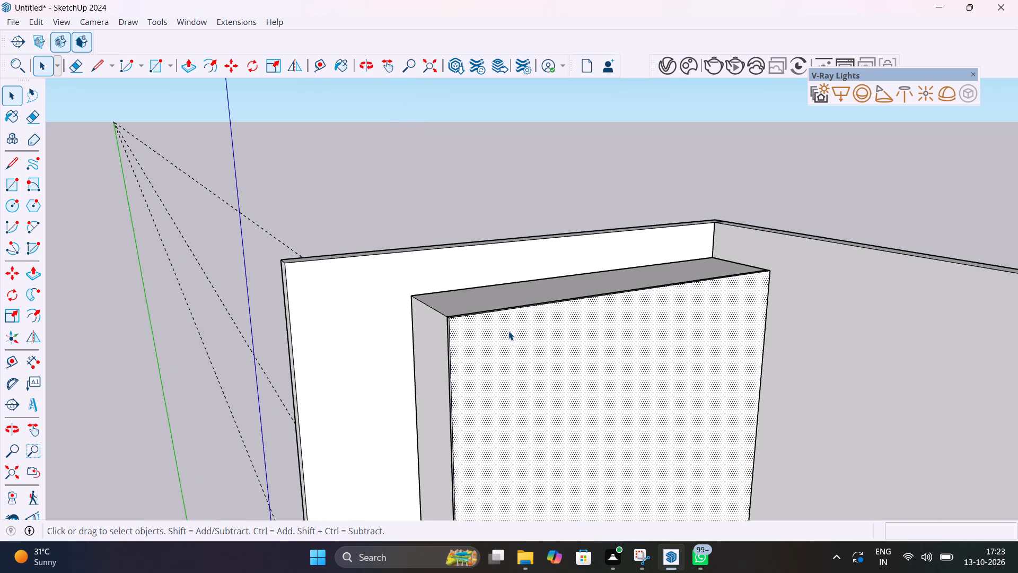
left_click(511, 331)
double_click(511, 331)
scroll(509, 331, "down", 4)
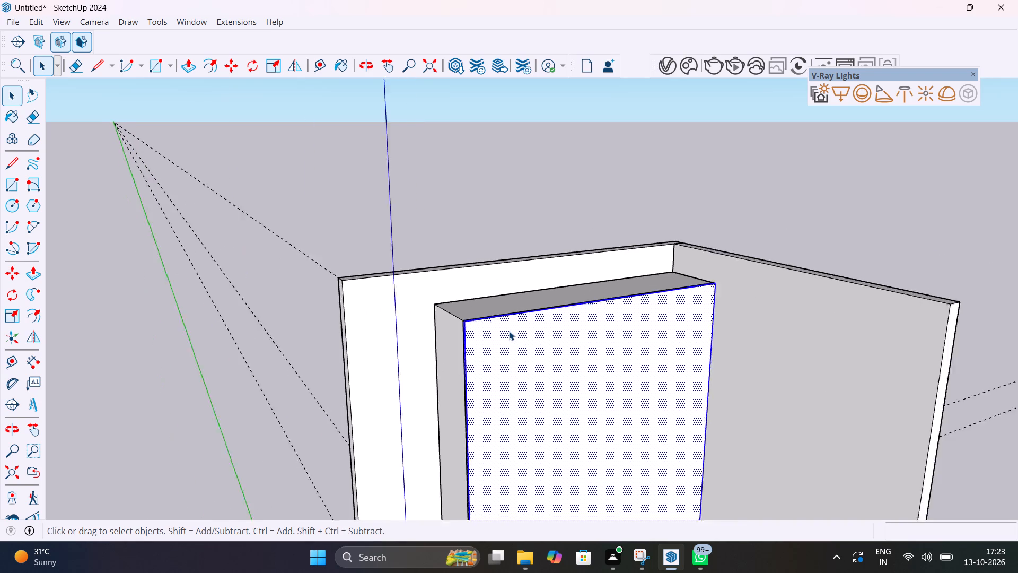
scroll(509, 331, "down", 9)
scroll(487, 354, "up", 11)
middle_click_drag(539, 357, 662, 441)
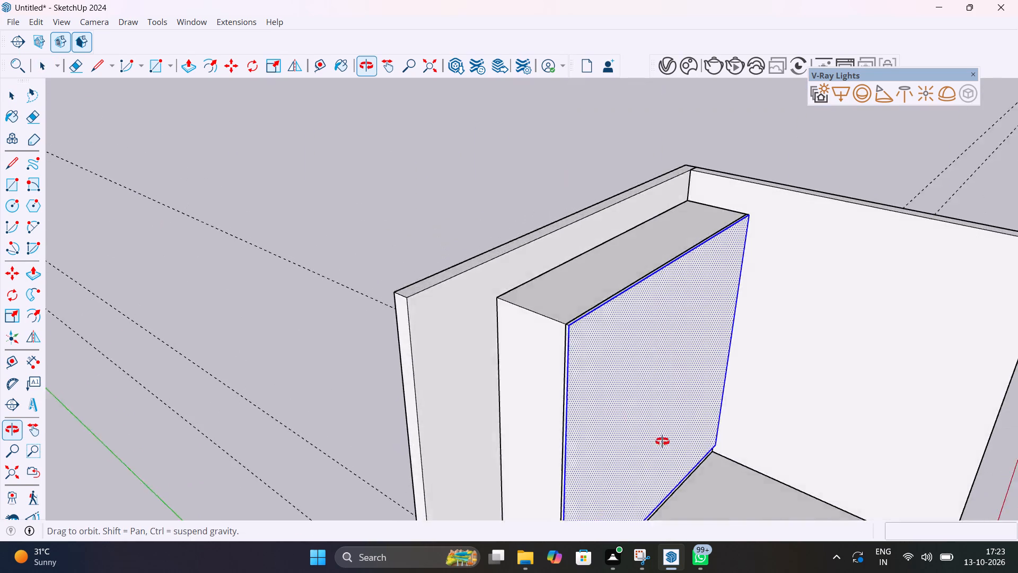
middle_click_drag(662, 441, 668, 448)
scroll(603, 370, "up", 10)
triple_click(597, 351)
left_click(596, 351)
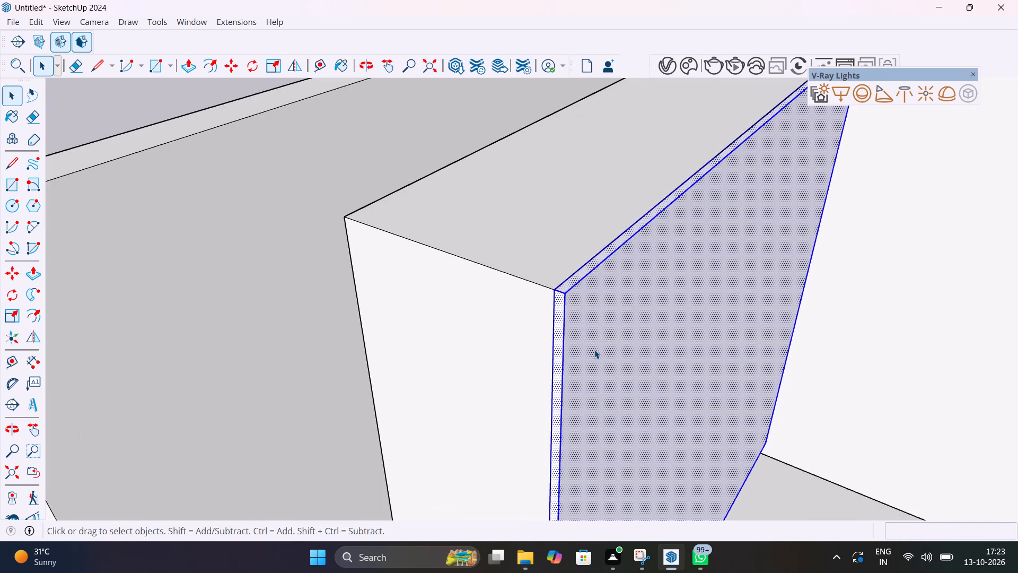
right_click(594, 349)
left_click(633, 129)
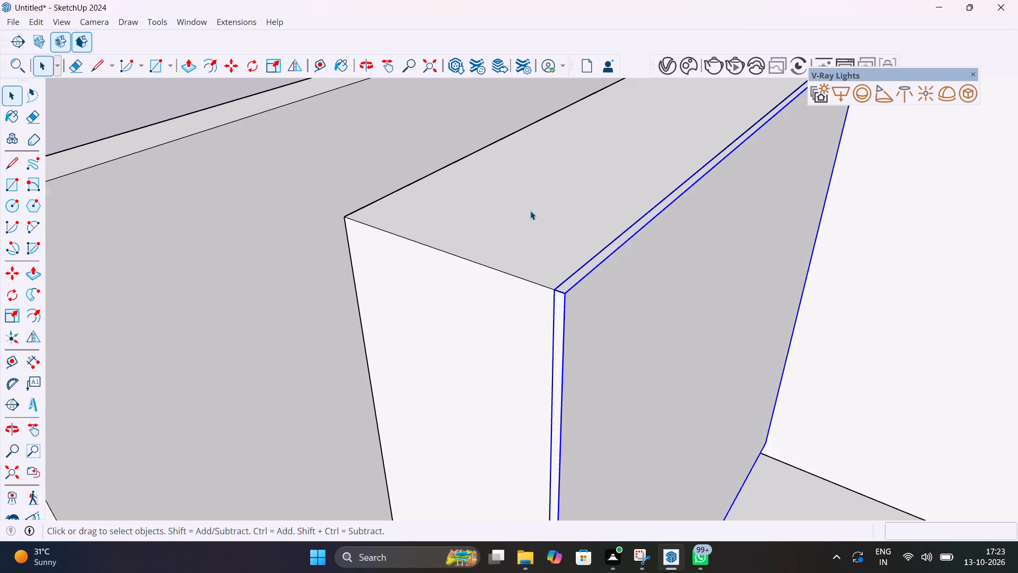
scroll(530, 211, "down", 15)
left_click(481, 116)
Inside the front panel's group, copy the top edge of its front face 2' downward.
double_click(594, 281)
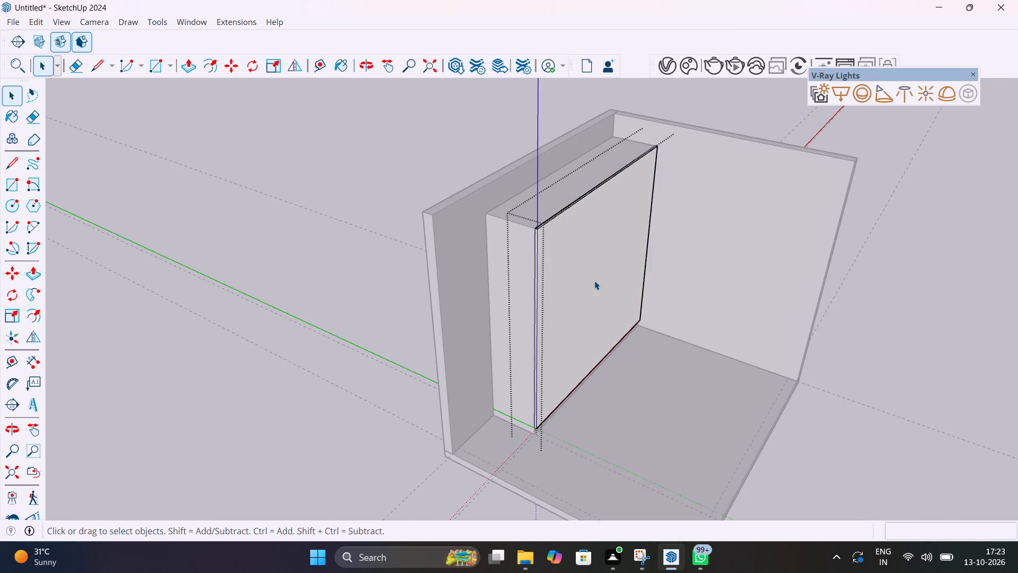
scroll(594, 281, "up", 4)
middle_click_drag(593, 281, 494, 301)
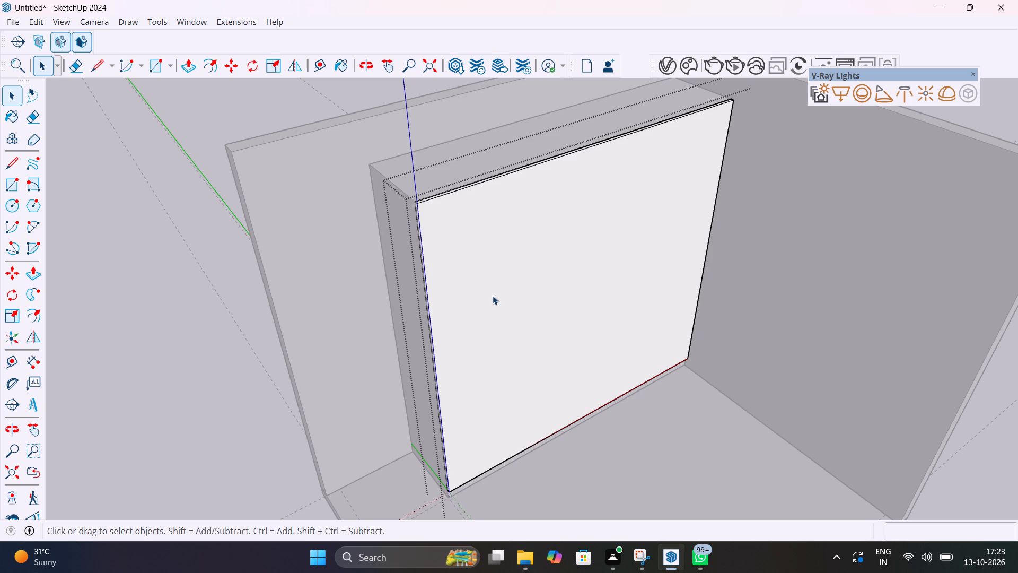
scroll(450, 195, "up", 10)
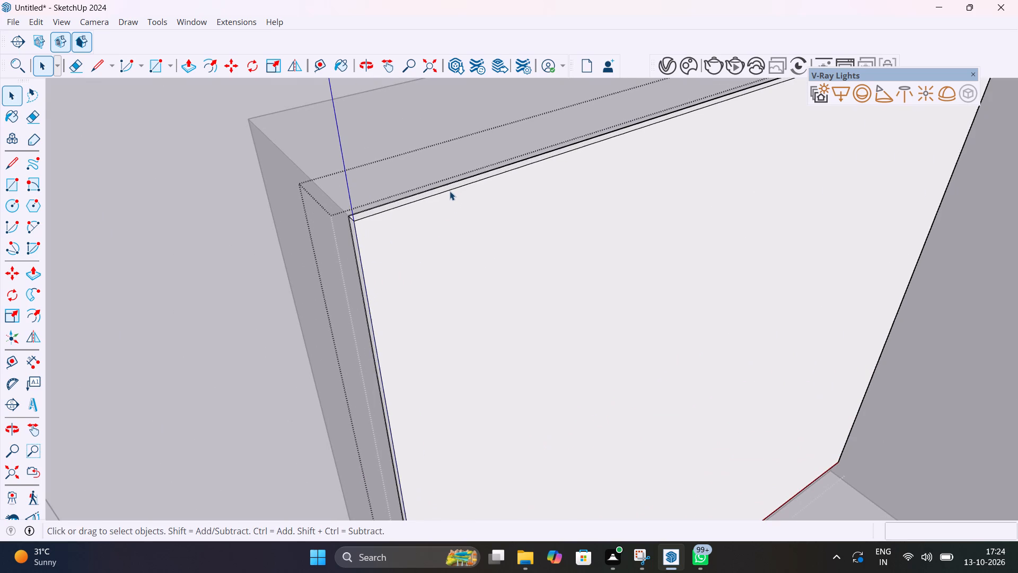
left_click(450, 191)
key("m")
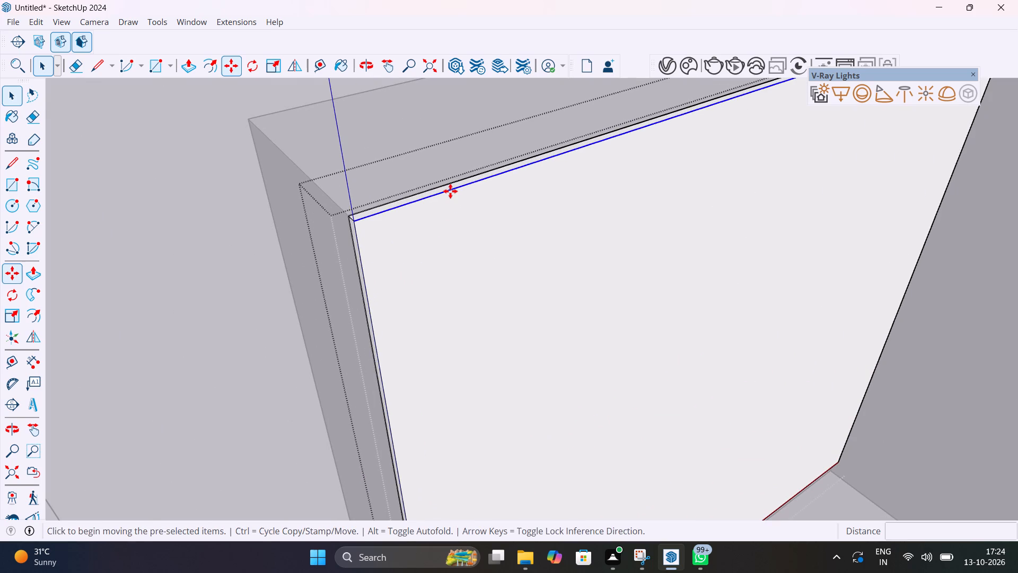
left_click(357, 224)
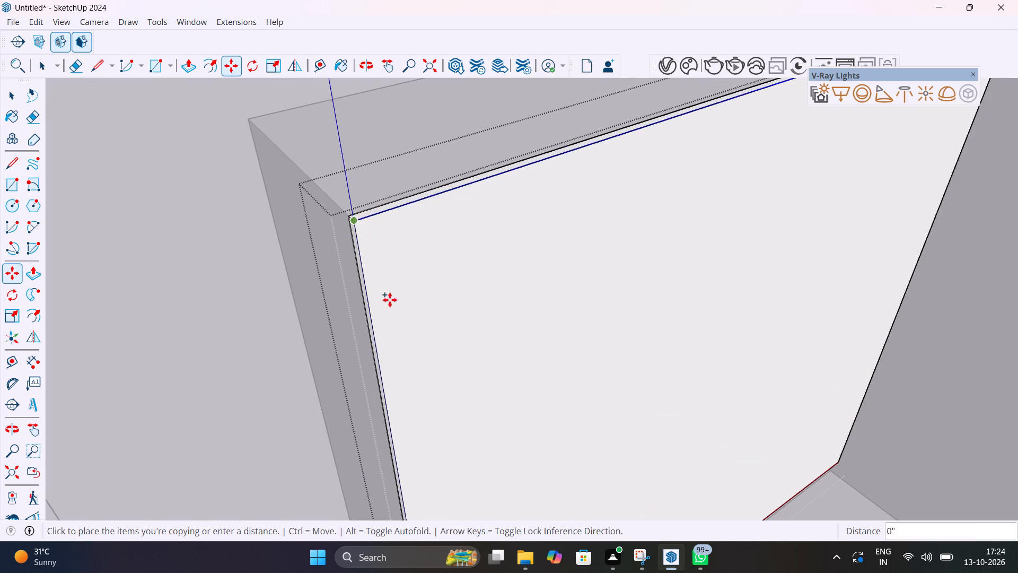
scroll(384, 318, "down", 11)
type("2'")
key("Return")
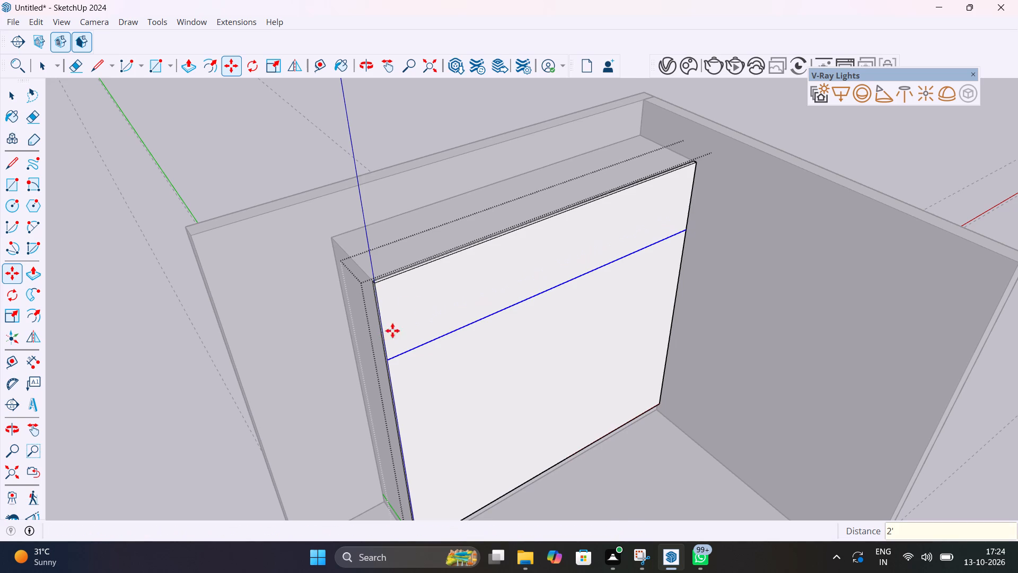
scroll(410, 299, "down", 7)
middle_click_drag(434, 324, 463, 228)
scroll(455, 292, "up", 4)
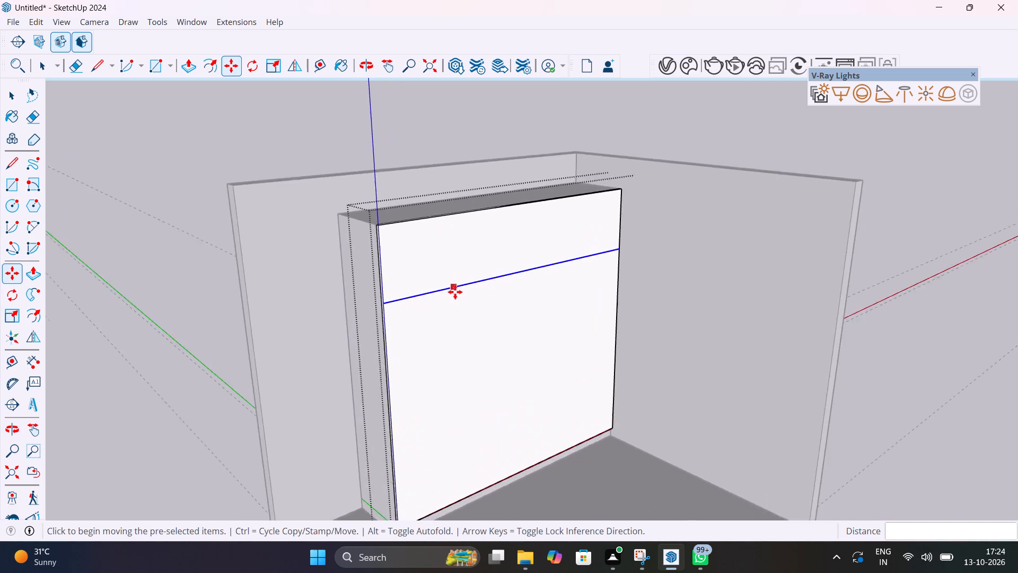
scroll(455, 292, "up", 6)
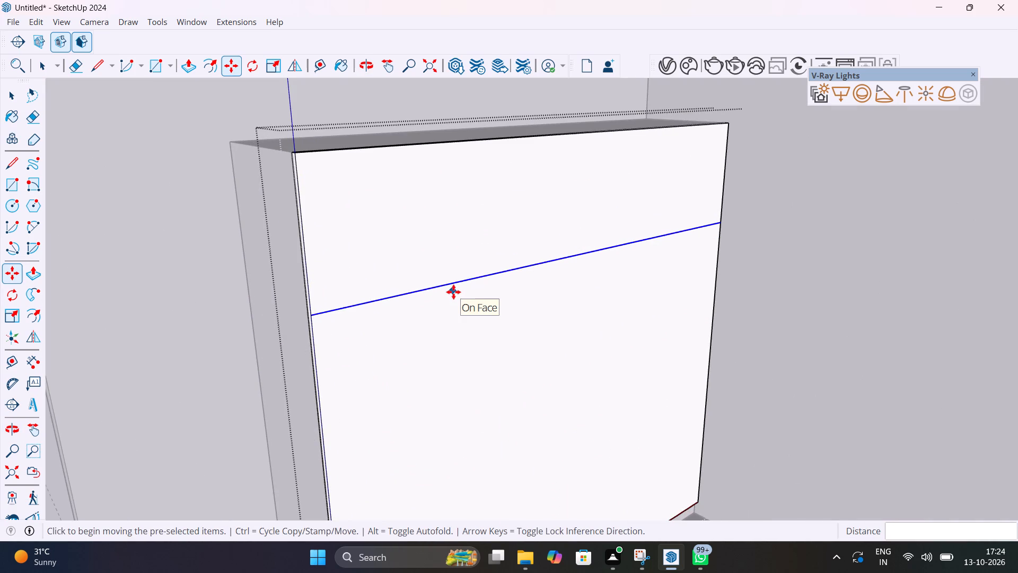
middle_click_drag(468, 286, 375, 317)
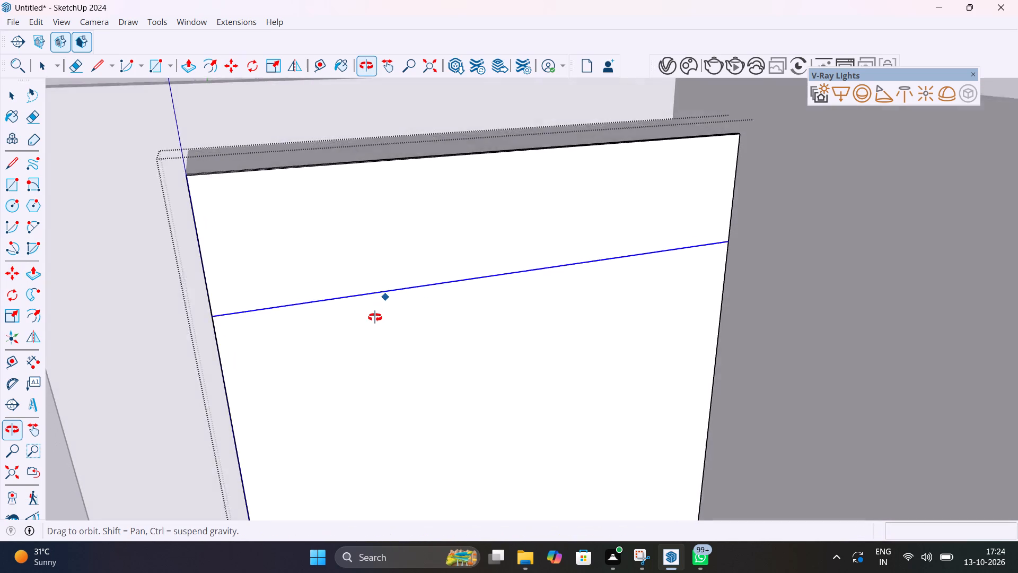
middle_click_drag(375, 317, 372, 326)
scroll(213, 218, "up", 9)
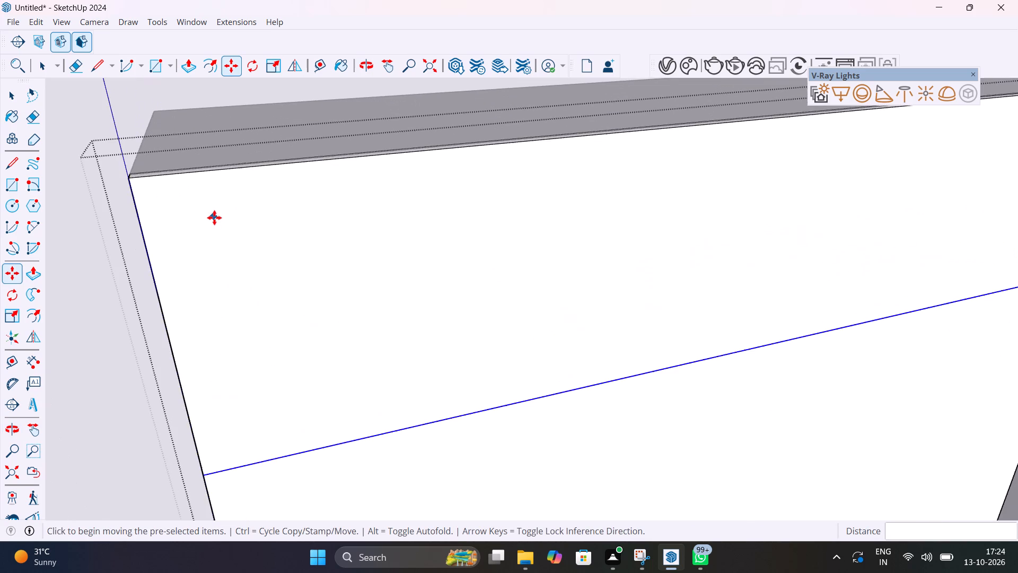
Copy the upper section's side edge nearest the blue axis 18mm inward across the panel's front face.
middle_click_drag(353, 272, 507, 278)
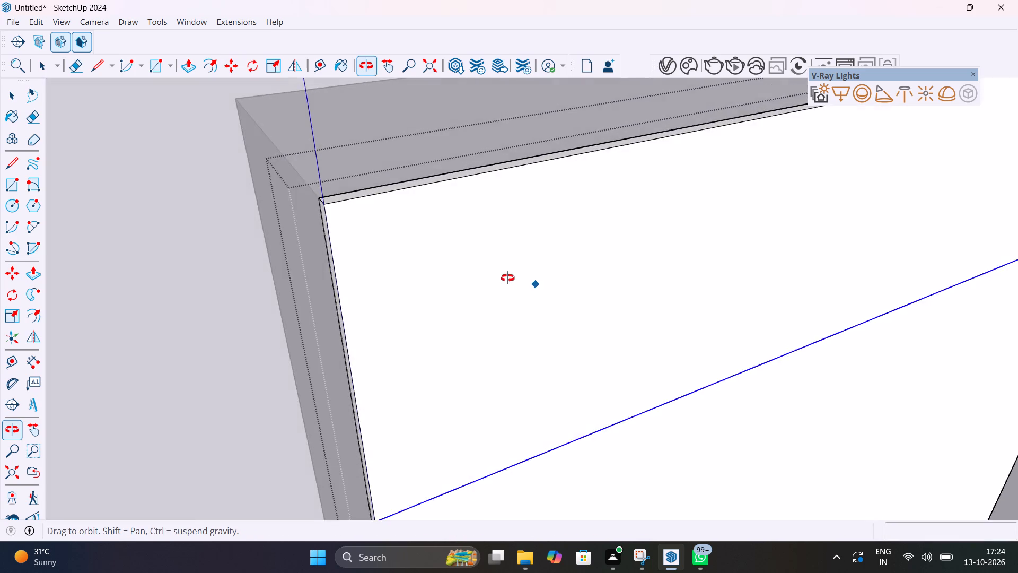
middle_click_drag(507, 278, 507, 265)
key("space")
left_click(234, 265)
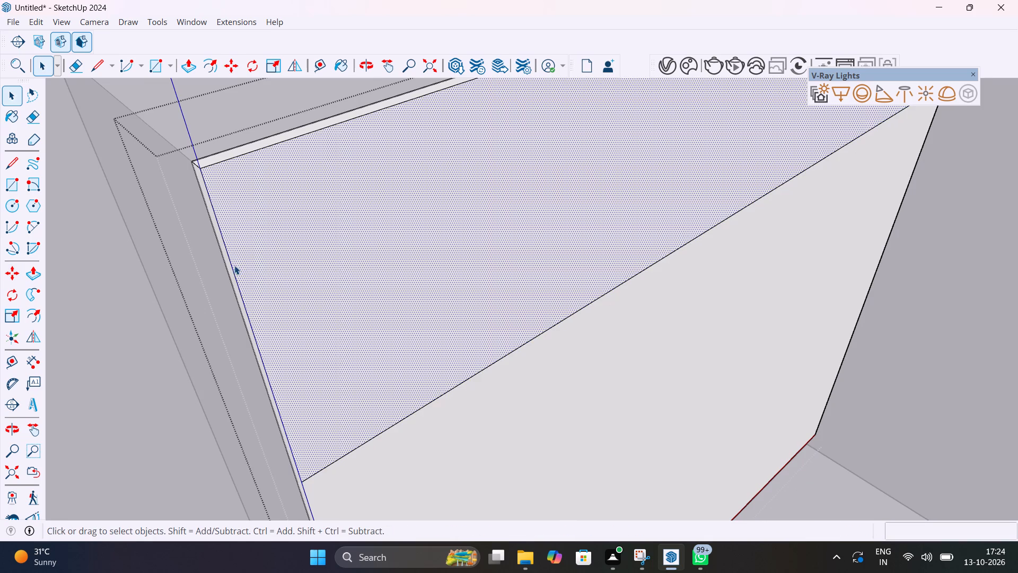
left_click(233, 272)
key("m")
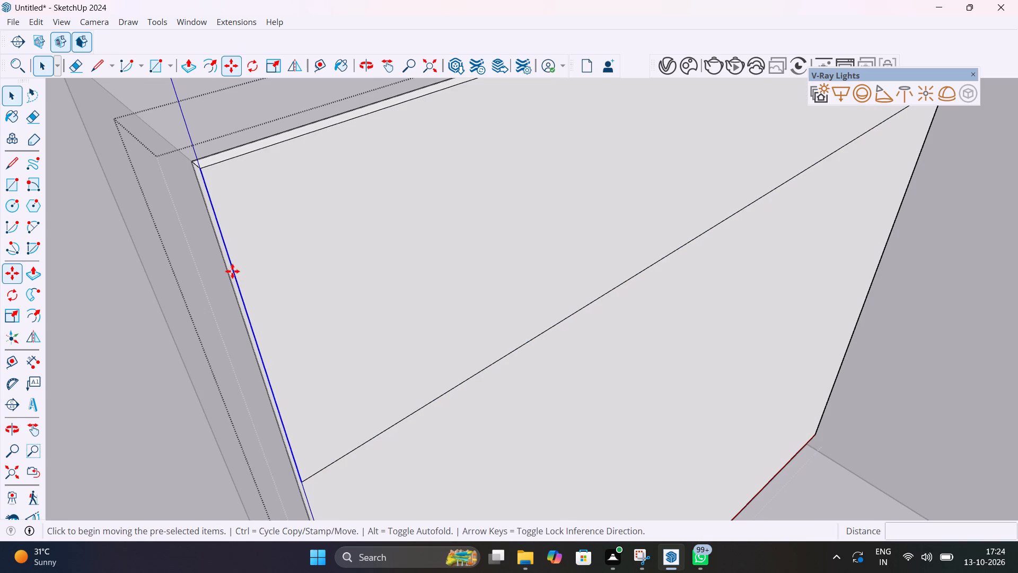
left_click(204, 169)
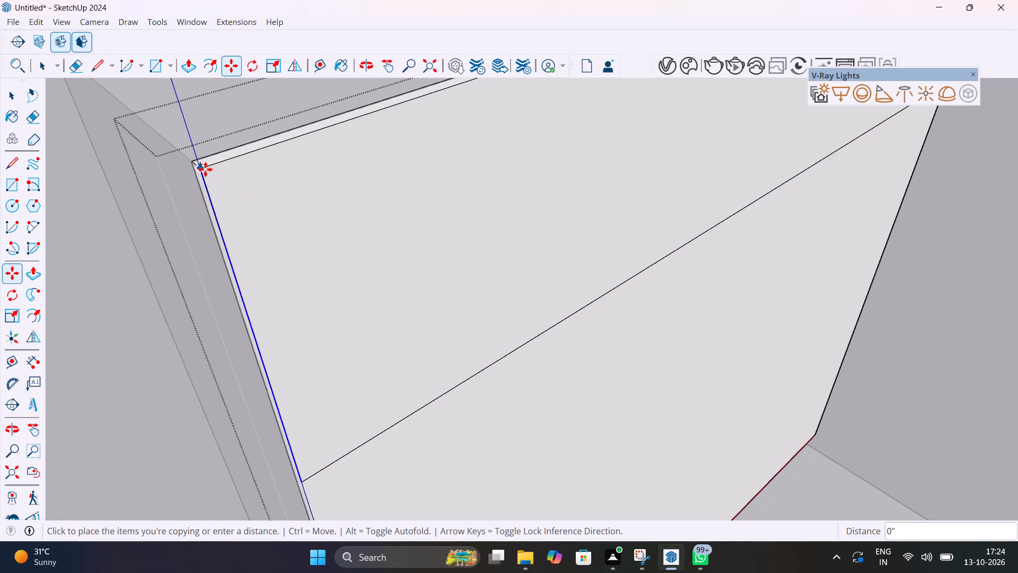
type("18mm")
key("Return")
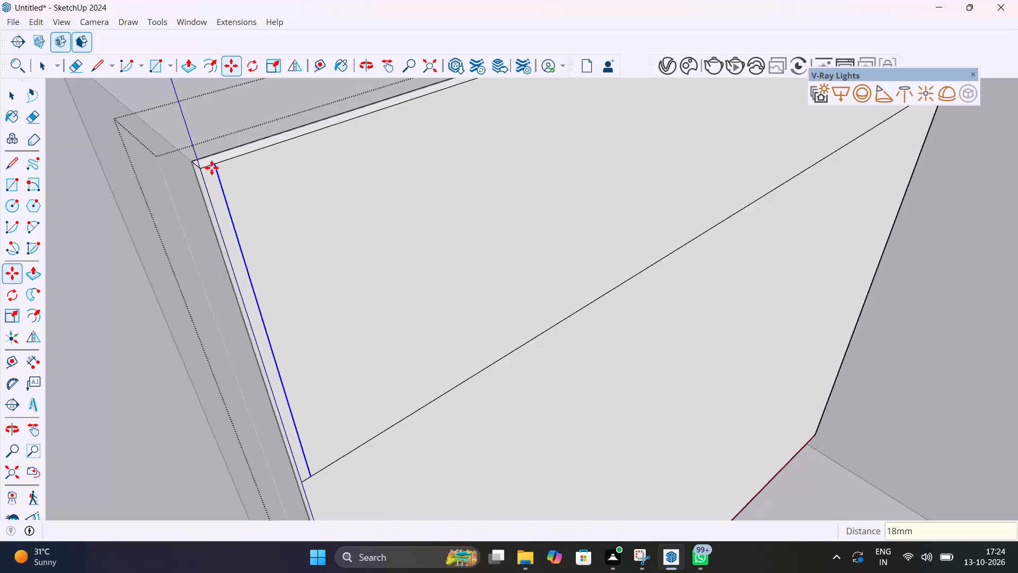
Copy the upper section's opposite side edge 18mm inward on the front face.
scroll(244, 201, "down", 18)
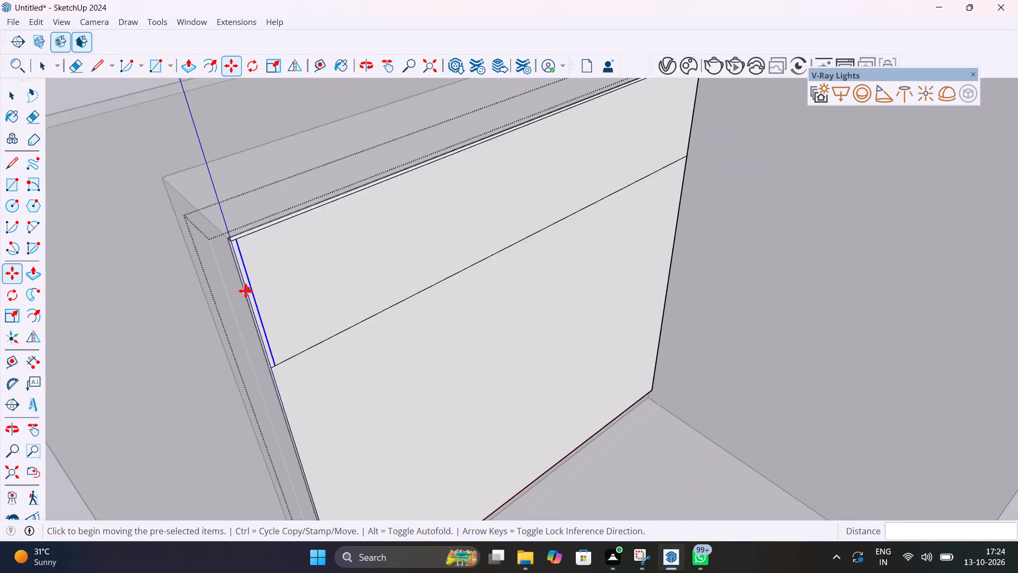
scroll(245, 291, "down", 3)
scroll(525, 151, "up", 6)
key("space")
scroll(545, 144, "up", 10)
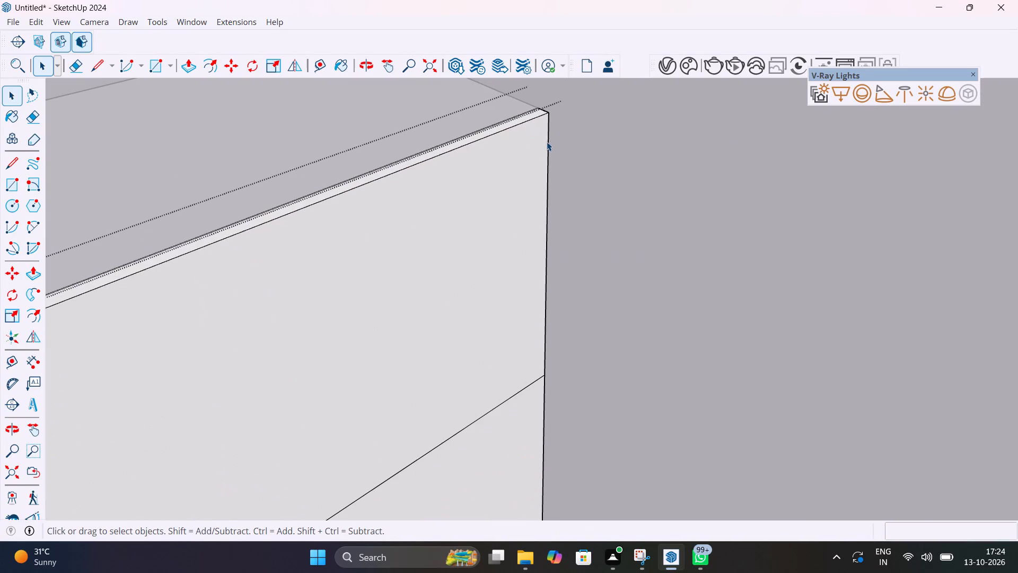
left_click(549, 138)
key("m")
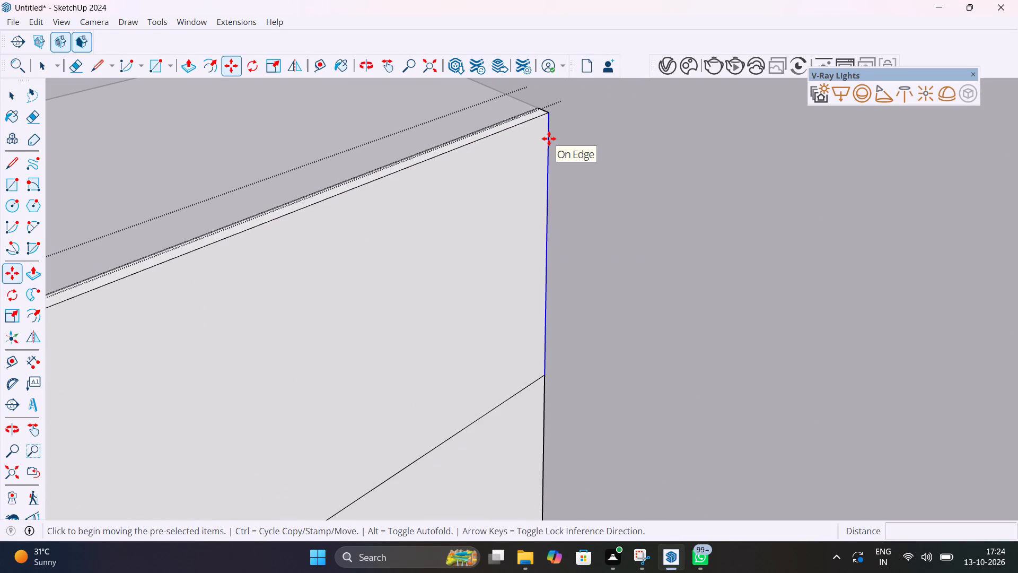
left_click(550, 116)
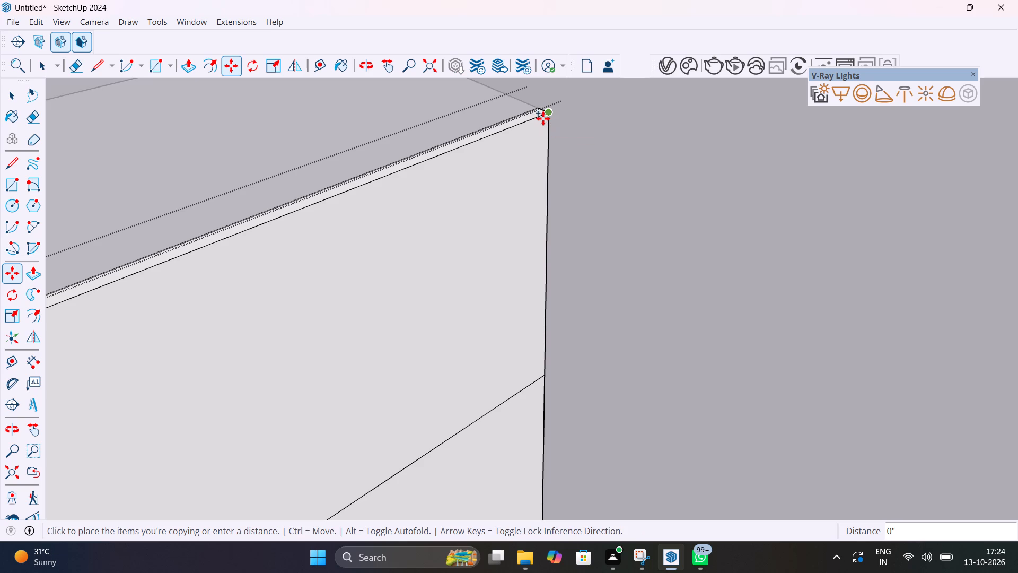
type("18mm")
key("Return")
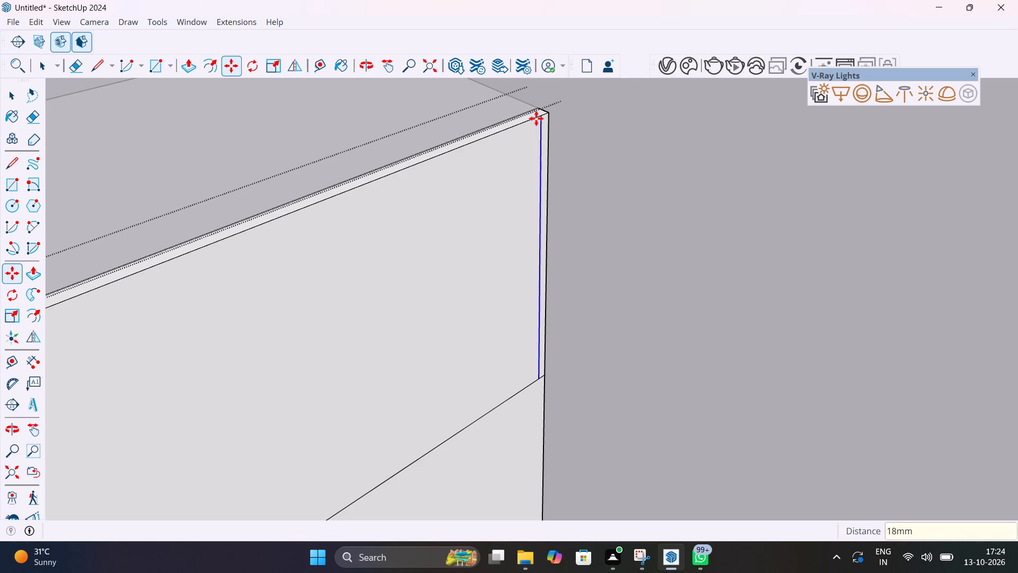
key("space")
Copy the far 18mm inset line onto the inset line near the blue axis, dividing the span into 5 equal parts.
scroll(536, 136, "down", 16)
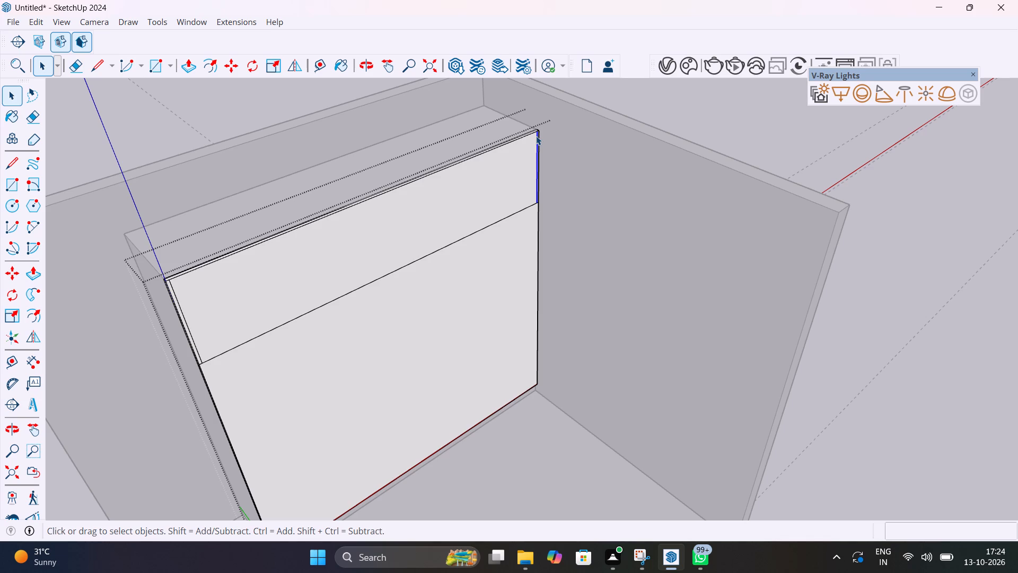
scroll(536, 136, "up", 4)
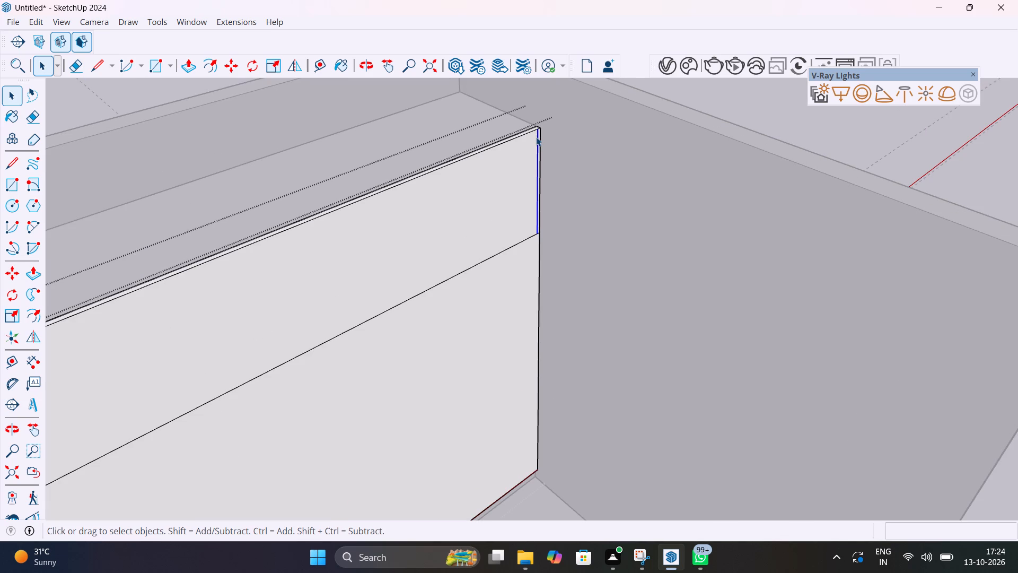
left_click(537, 140)
key("m")
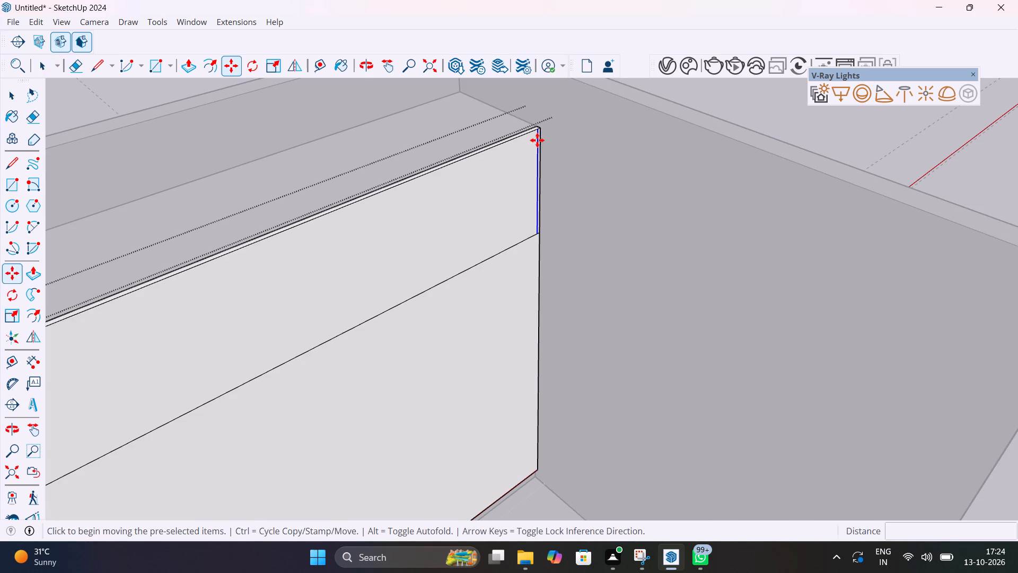
left_click(538, 131)
scroll(451, 158, "down", 12)
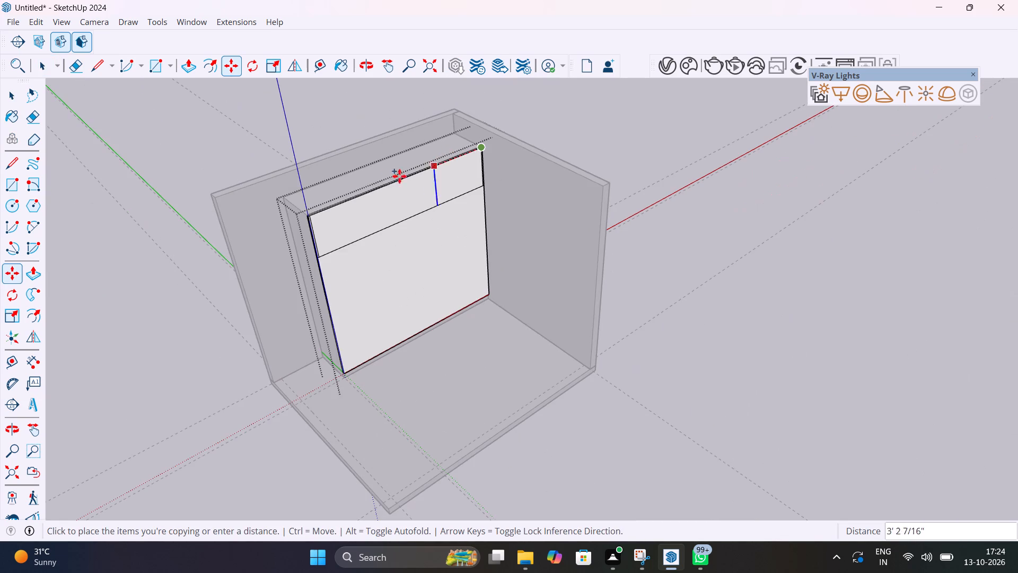
scroll(304, 229, "up", 20)
scroll(304, 229, "up", 2)
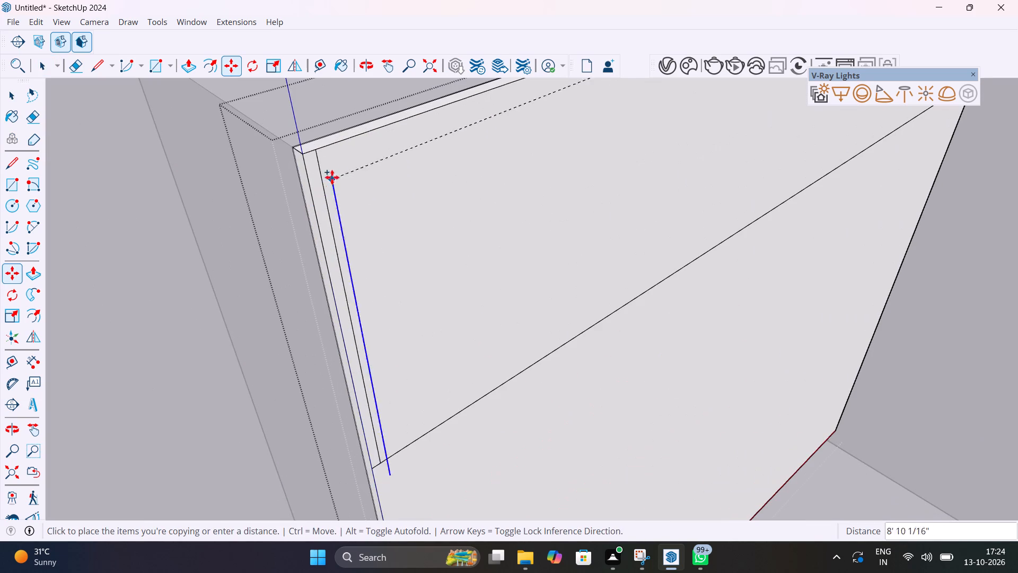
left_click(321, 153)
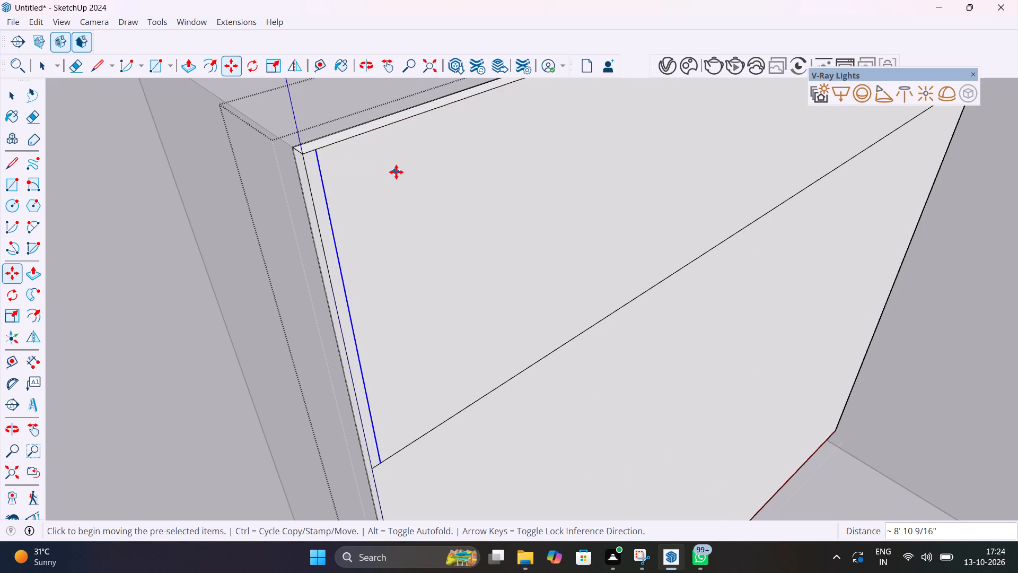
scroll(396, 172, "down", 20)
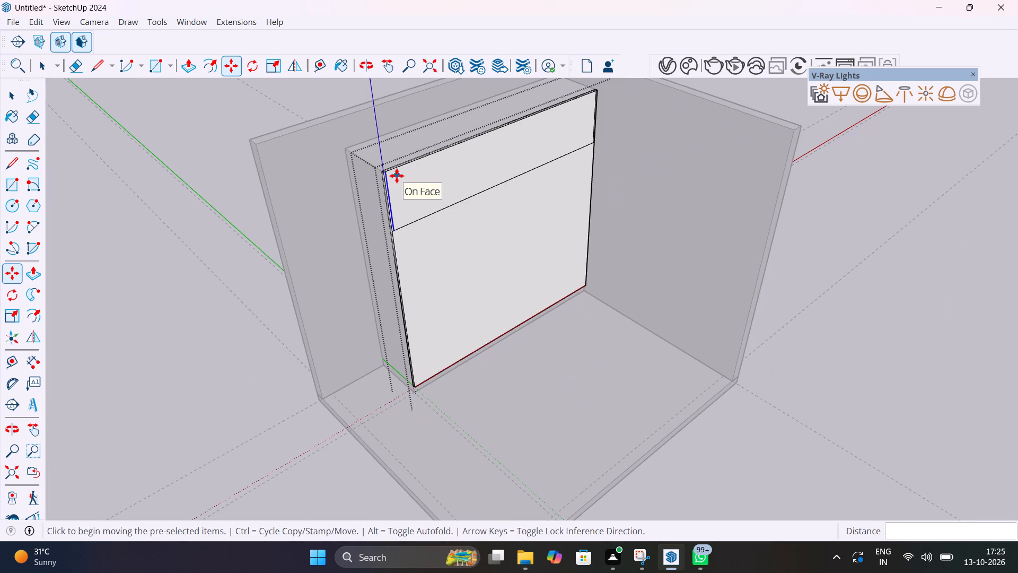
type("4/")
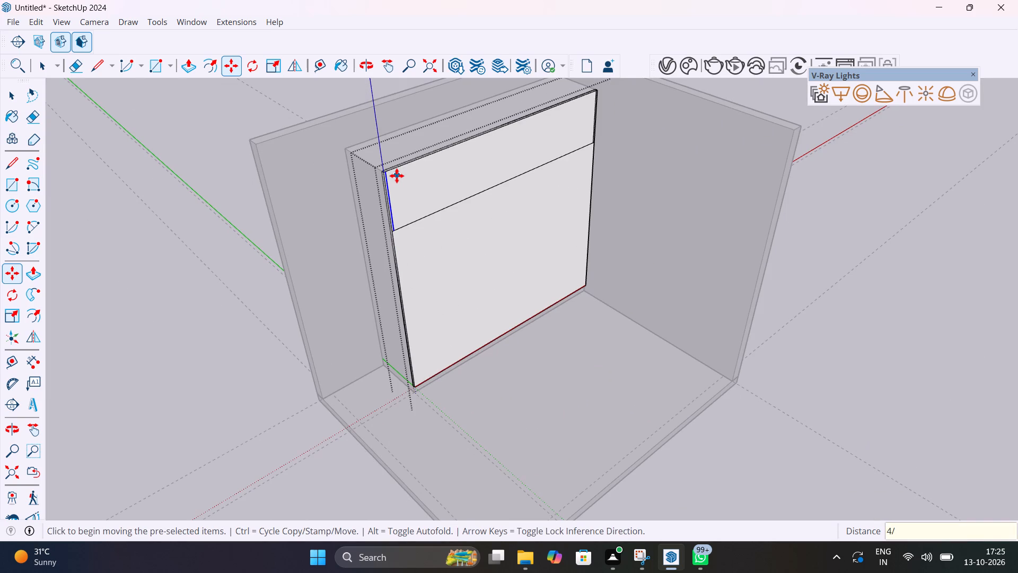
key("Return")
type("5/")
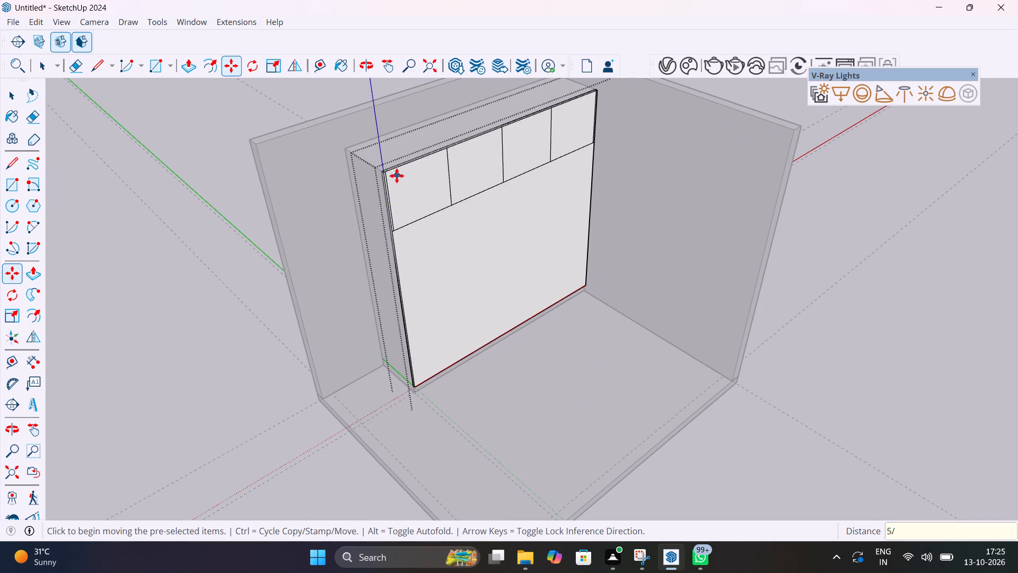
key("Return")
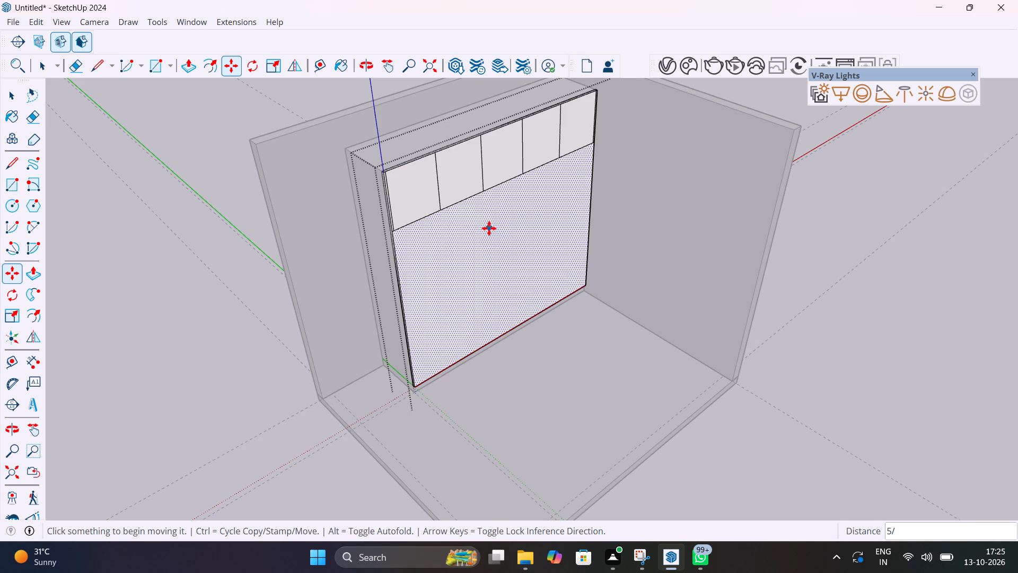
key("space")
Select the four vertical divider lines of the upper section and copy them 4mm along the face, away from the blue axis.
scroll(476, 219, "down", 6)
middle_click_drag(466, 207, 346, 185)
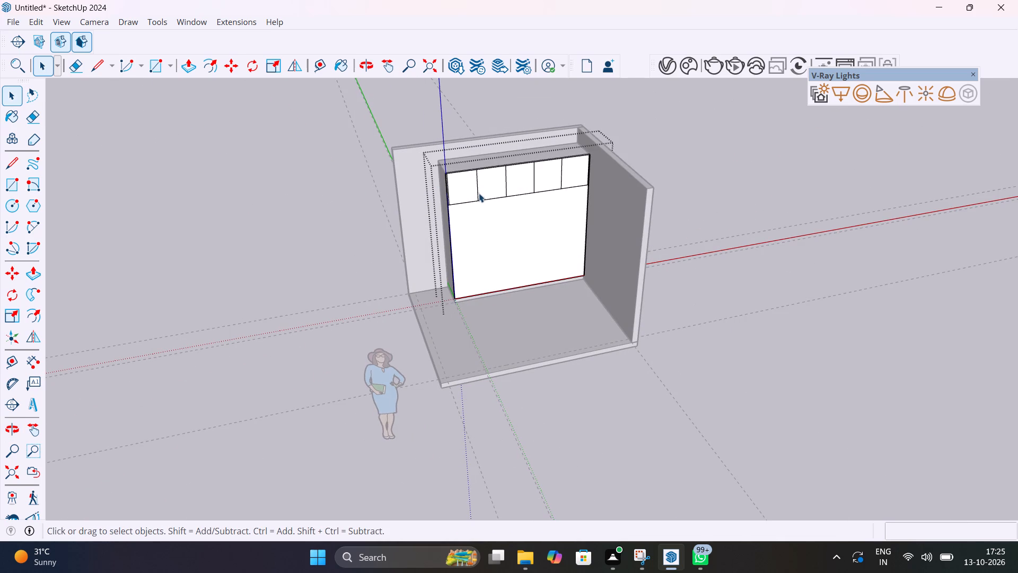
scroll(479, 191, "up", 17)
middle_click_drag(479, 165, 470, 281)
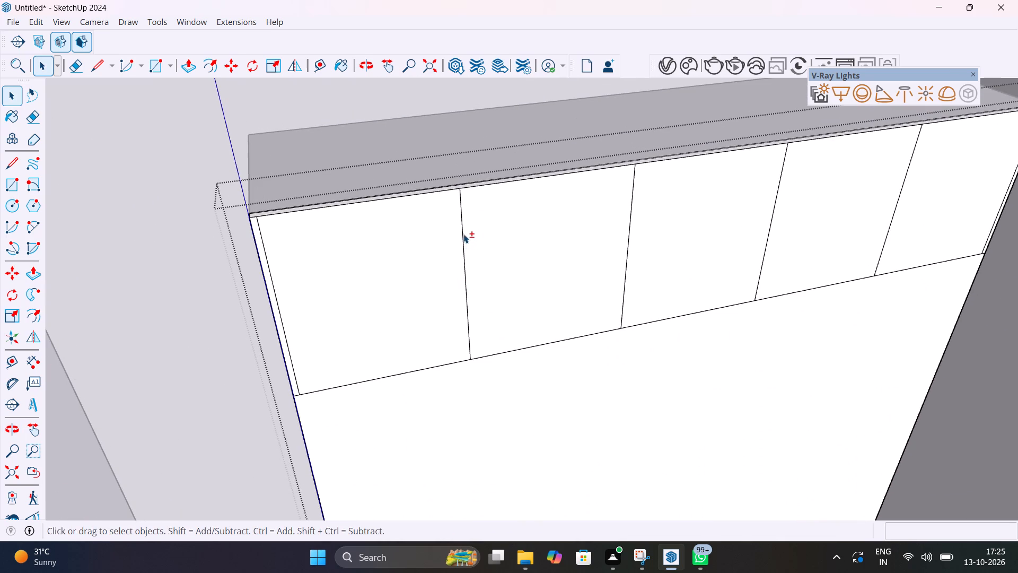
left_click(463, 234, "shift")
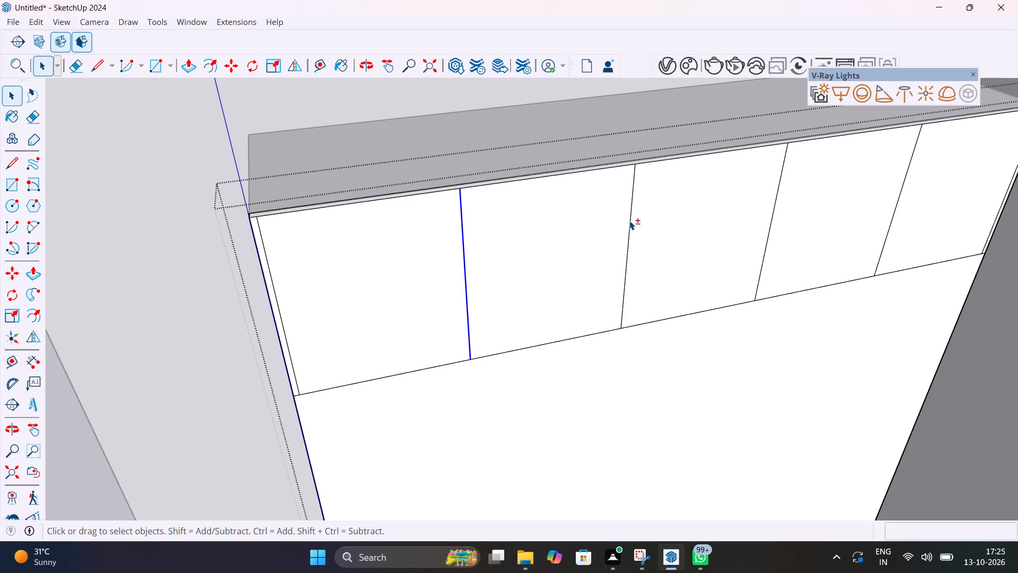
left_click(630, 219, "shift")
left_click(771, 219, "shift")
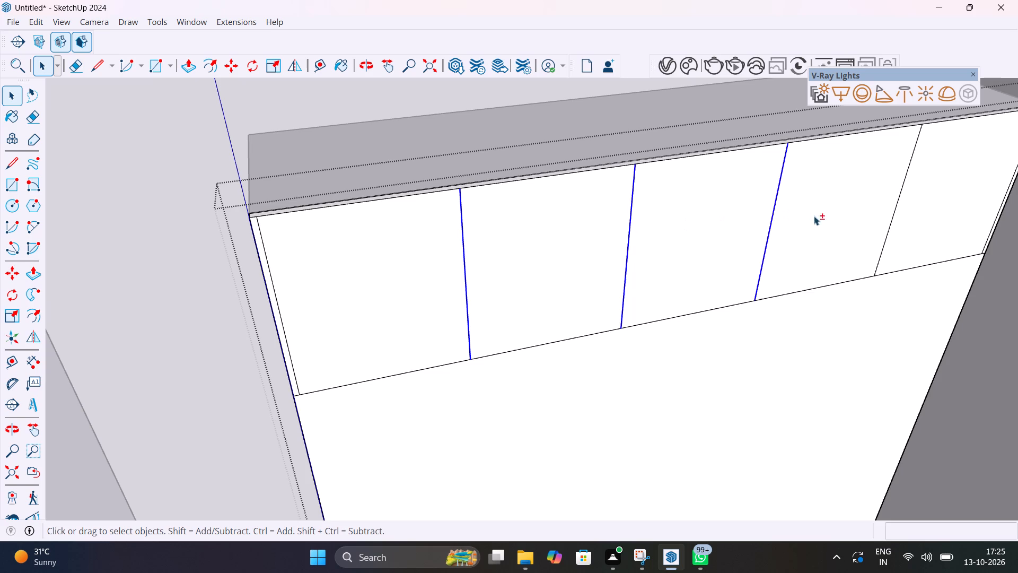
left_click(900, 195, "shift")
middle_click_drag(899, 195, 829, 270, "shift")
scroll(883, 231, "up", 1, "shift")
key("m")
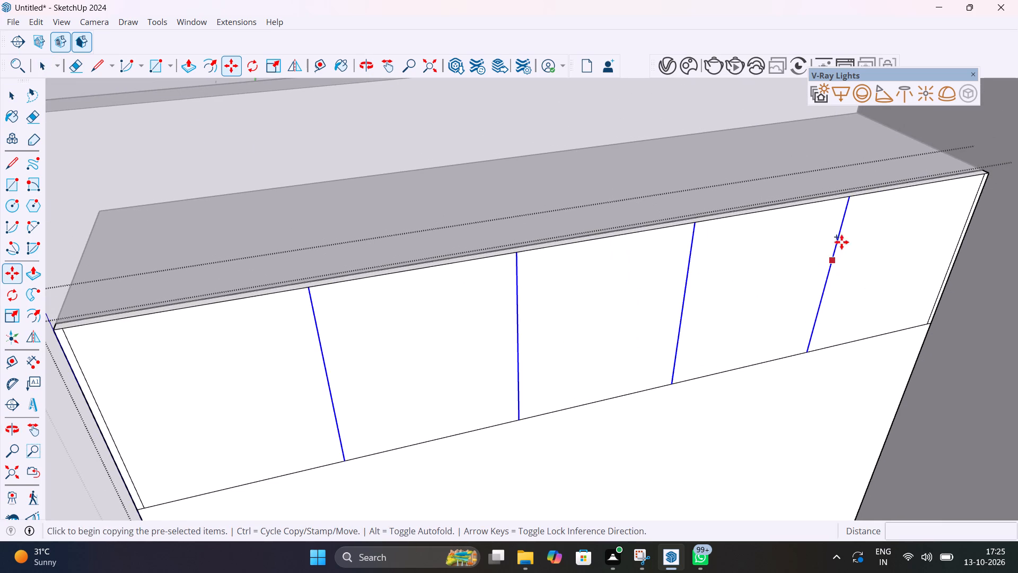
left_click(849, 196)
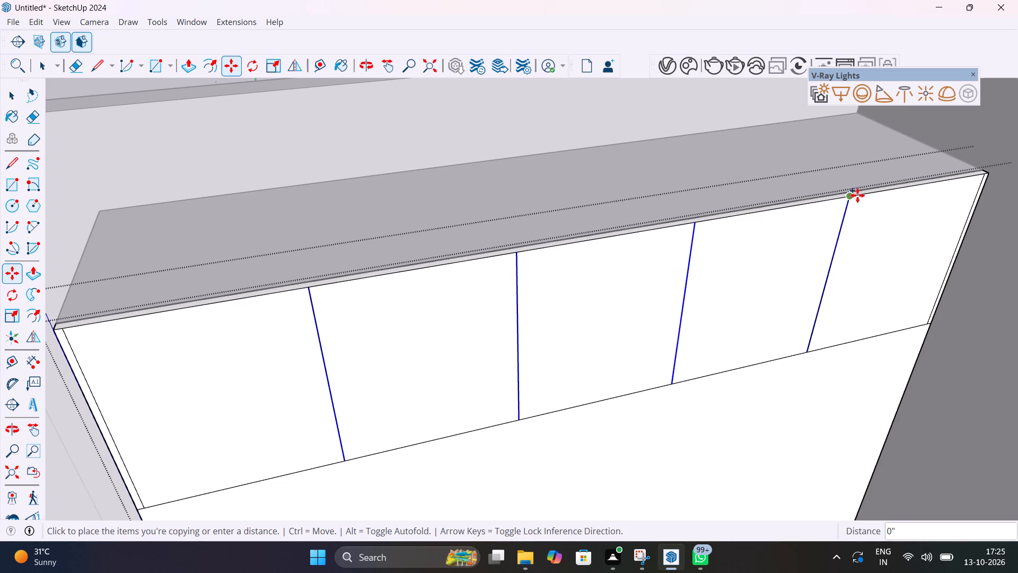
type("4mm")
key("Return")
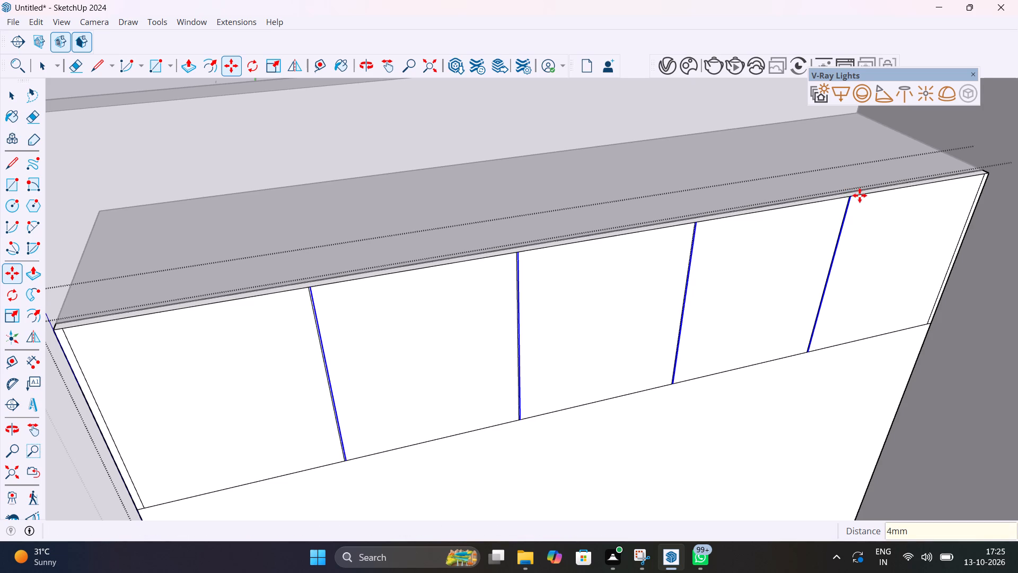
Copy the four offset divider lines 8mm back toward the blue axis, onto the other side of the original dividers.
scroll(859, 195, "up", 20)
scroll(859, 195, "up", 1)
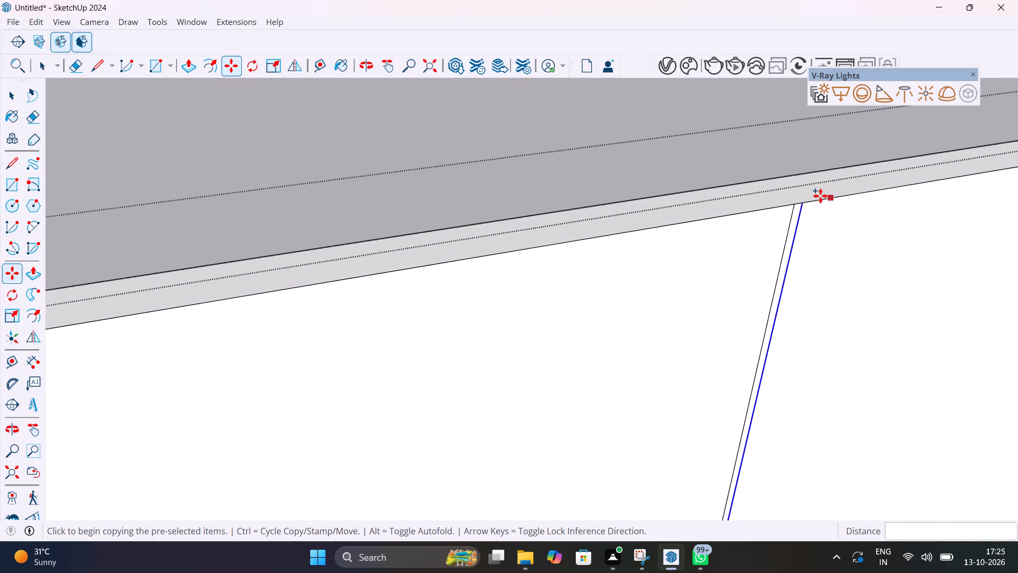
left_click(803, 205)
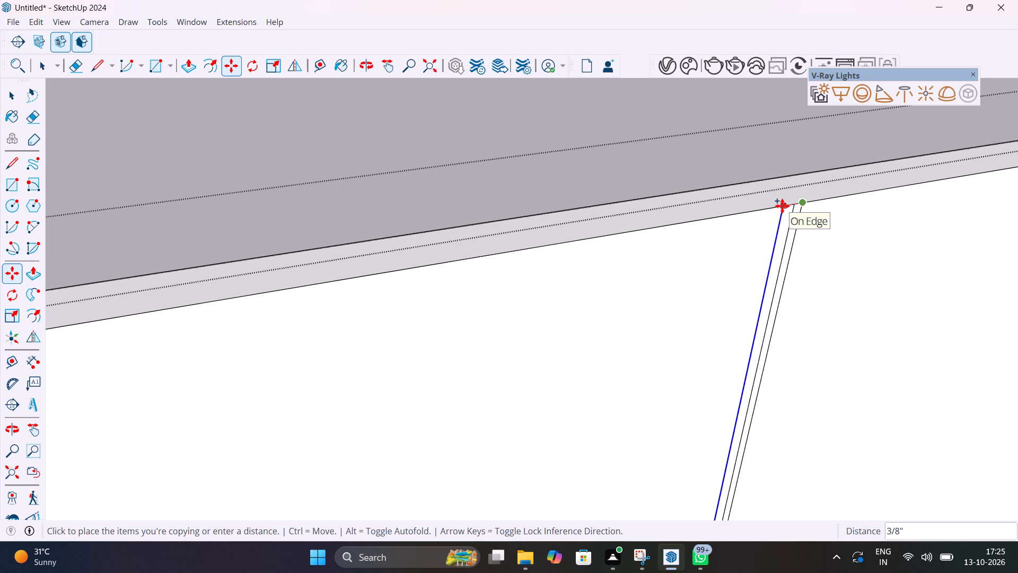
type("8mm")
key("Return")
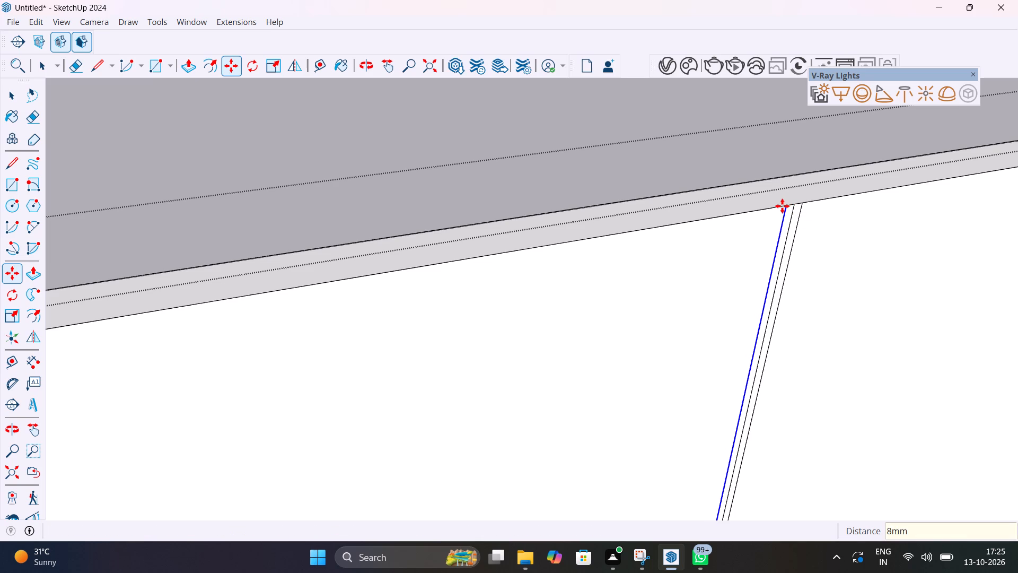
scroll(782, 206, "down", 20)
scroll(782, 206, "down", 2)
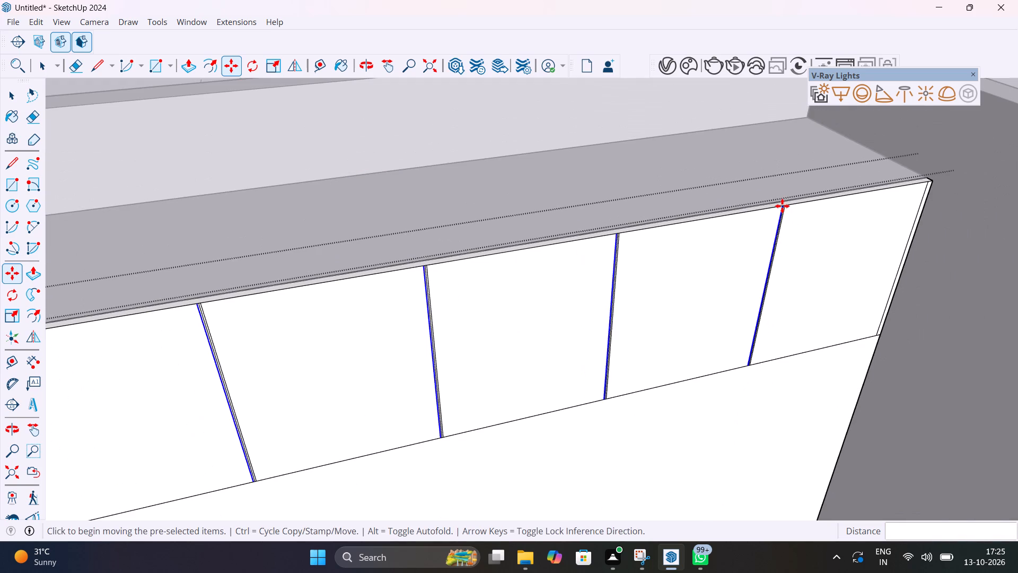
key("space")
Select all segments of the upper section's bottom line, including the short end and gap pieces, and copy them 18mm downward on the front face.
scroll(775, 244, "down", 6)
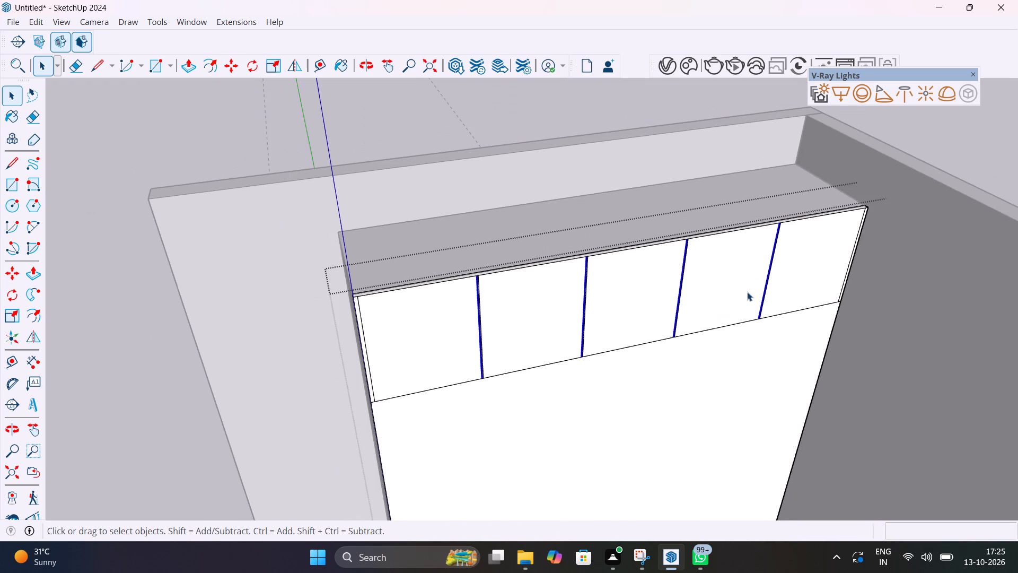
middle_click_drag(793, 264, 928, 190)
scroll(544, 338, "up", 9)
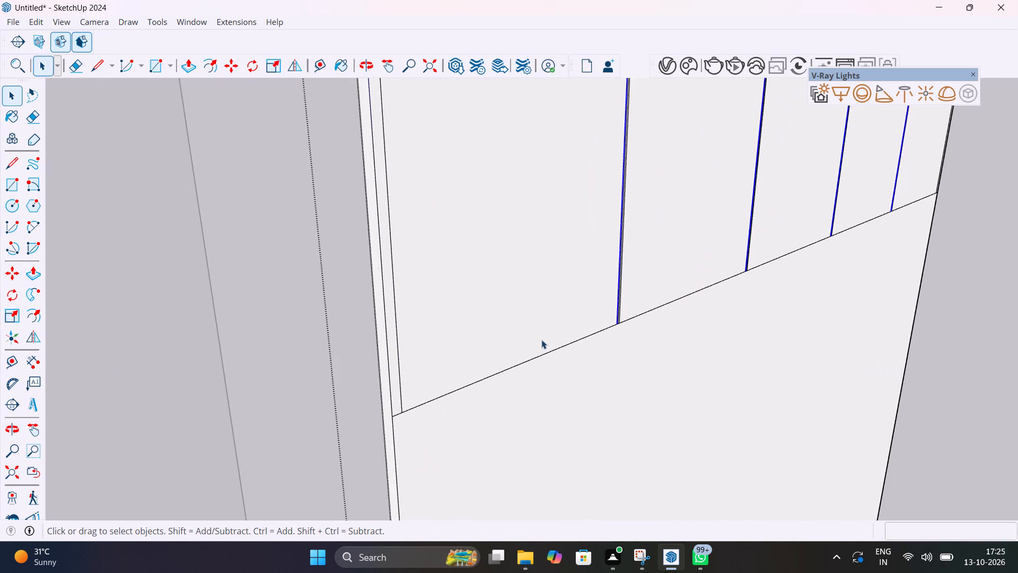
left_click(516, 364)
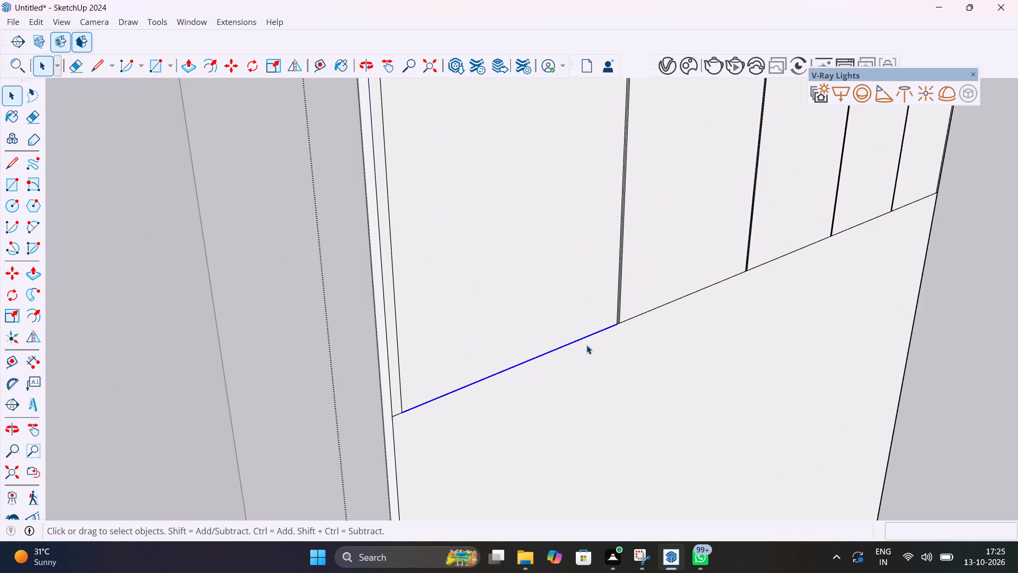
scroll(656, 319, "up", 15)
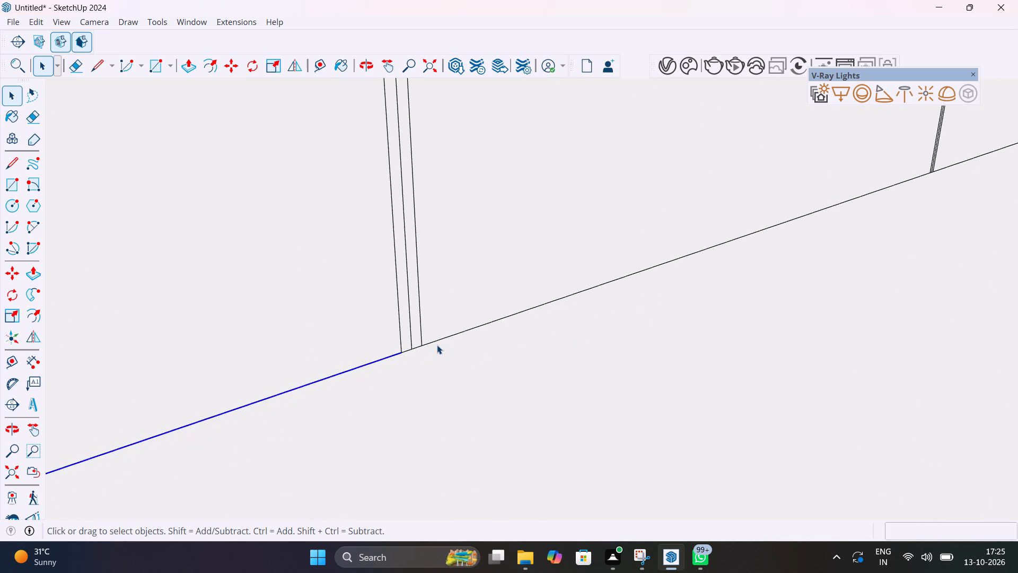
left_click(409, 349, "shift")
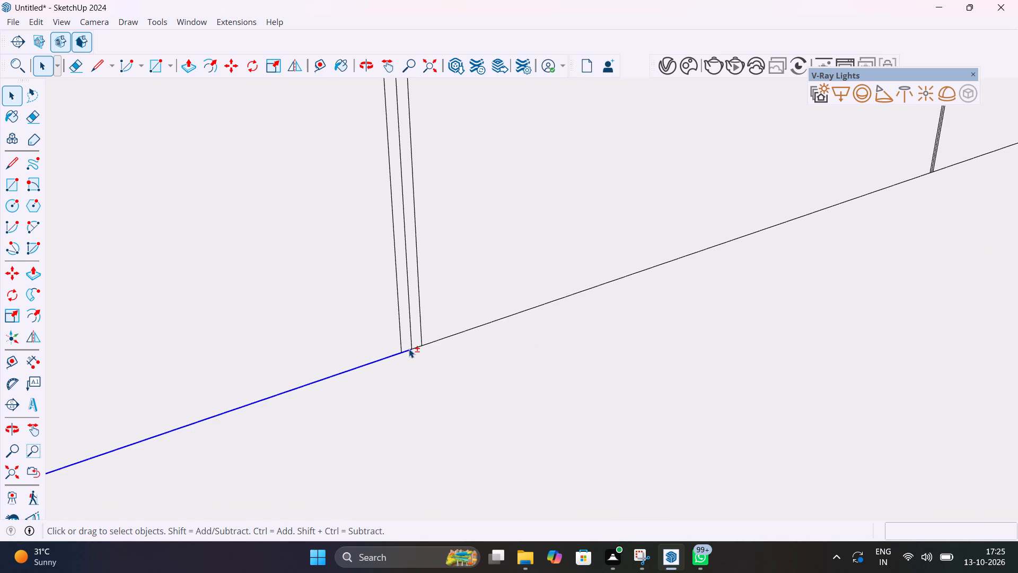
left_click(418, 346, "shift")
left_click(426, 343, "shift")
scroll(426, 343, "down", 10, "shift")
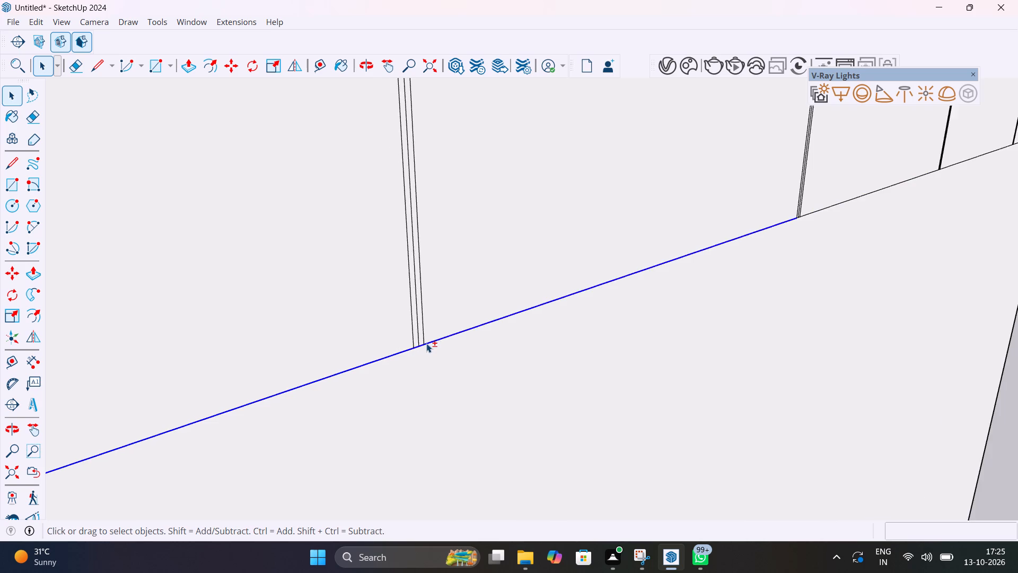
scroll(426, 343, "down", 5, "shift")
scroll(734, 257, "up", 16, "shift")
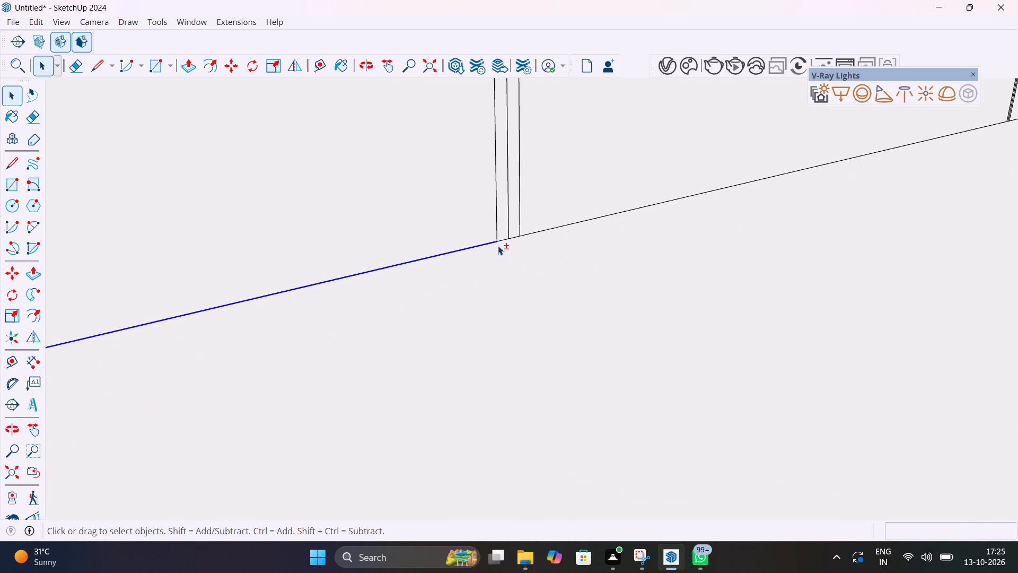
left_click(506, 239, "shift")
left_click(522, 235, "shift")
left_click(515, 237, "shift")
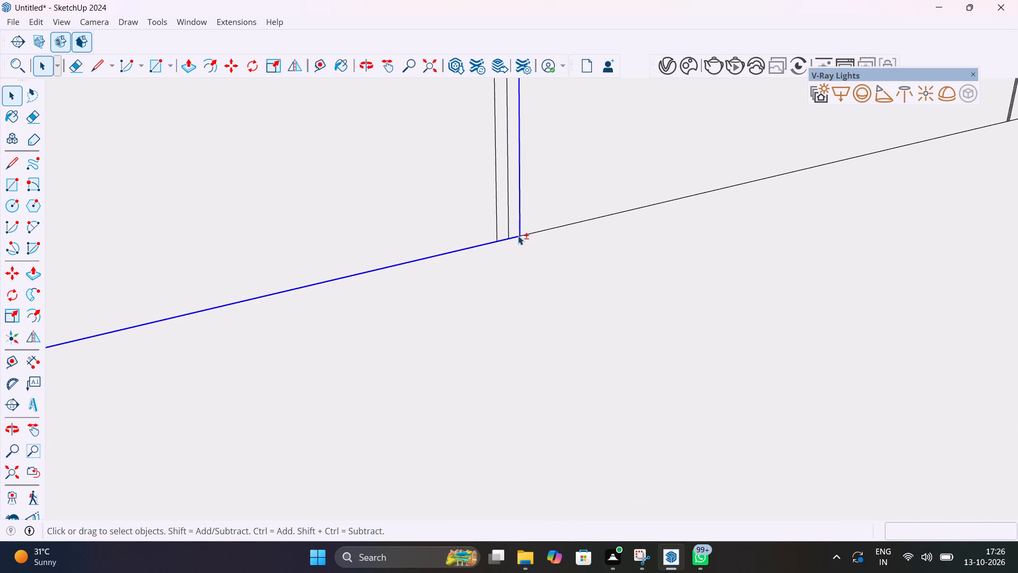
left_click(520, 230, "shift")
left_click(531, 233, "shift")
scroll(531, 233, "down", 11, "shift")
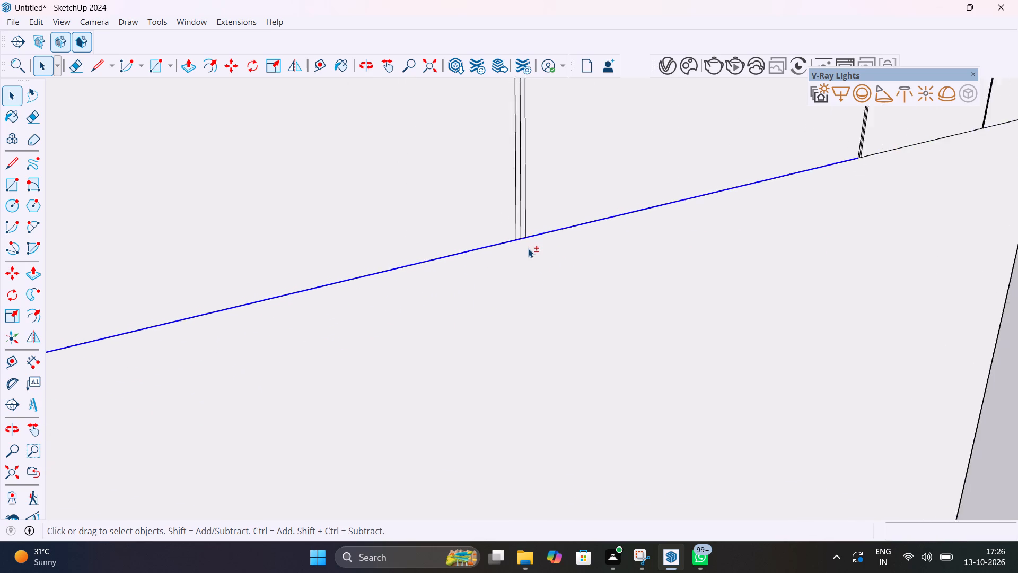
scroll(528, 248, "down", 10, "shift")
scroll(718, 210, "up", 17, "shift")
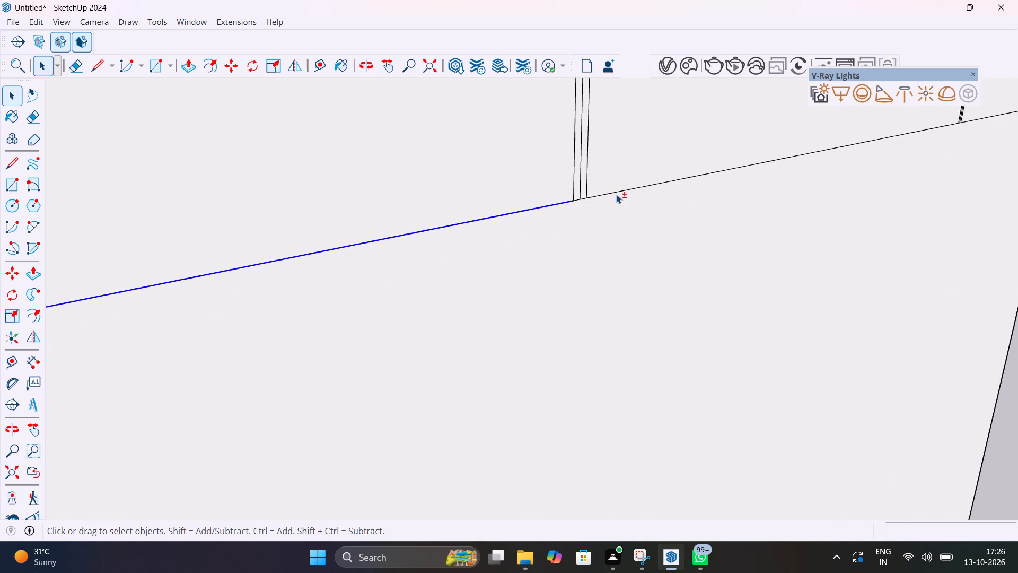
scroll(616, 194, "up", 7, "shift")
left_click(536, 205, "shift")
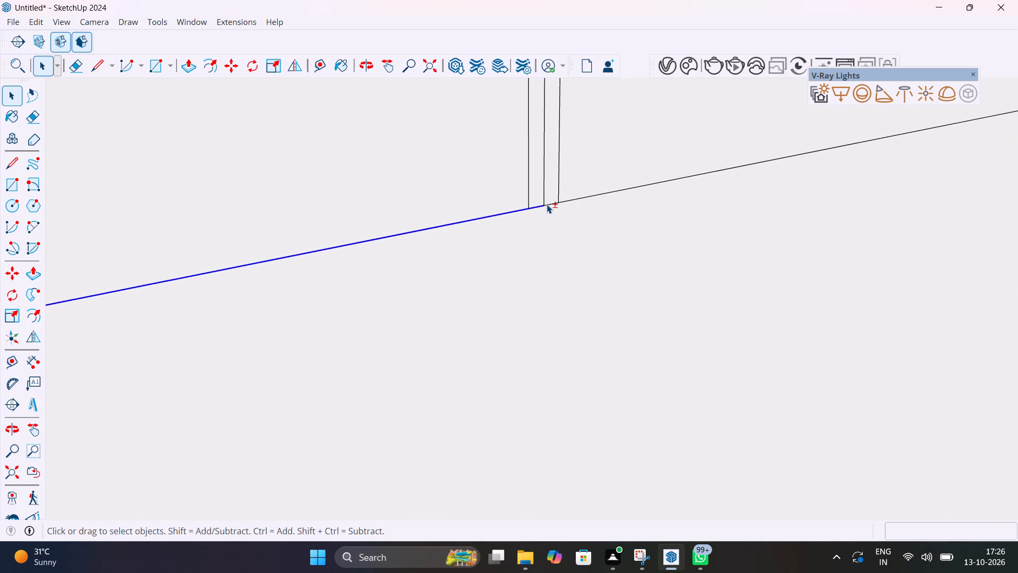
left_click(548, 204, "shift")
left_click(577, 198, "shift")
scroll(578, 203, "down", 18, "shift")
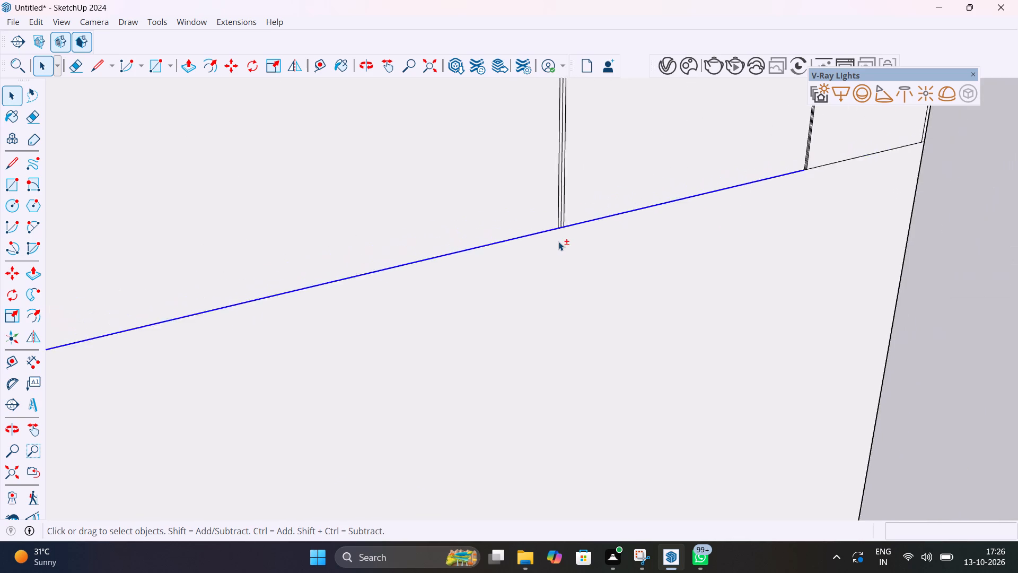
scroll(558, 241, "down", 6, "shift")
scroll(722, 205, "up", 18, "shift")
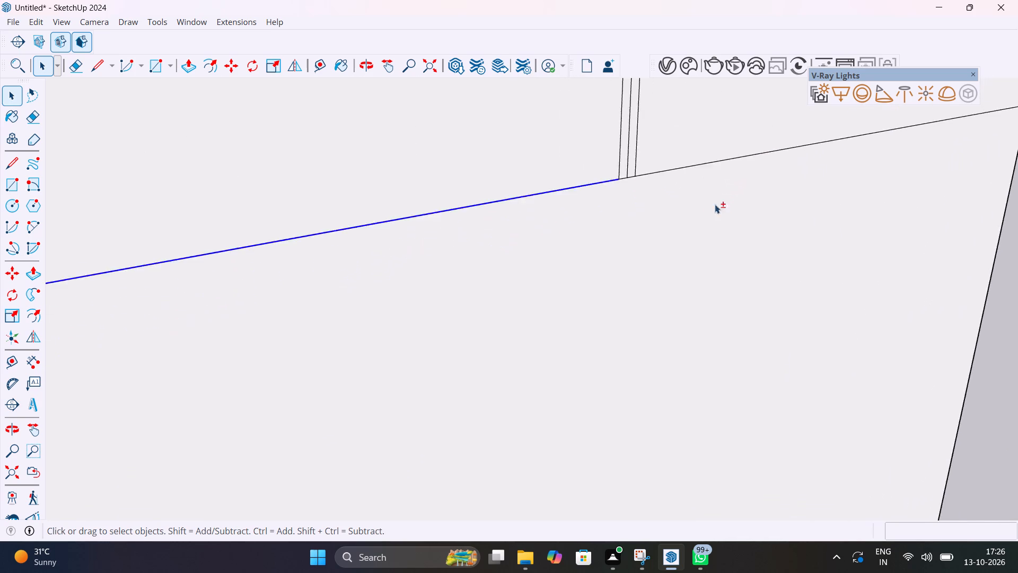
scroll(715, 204, "up", 10, "shift")
left_click(512, 139, "shift")
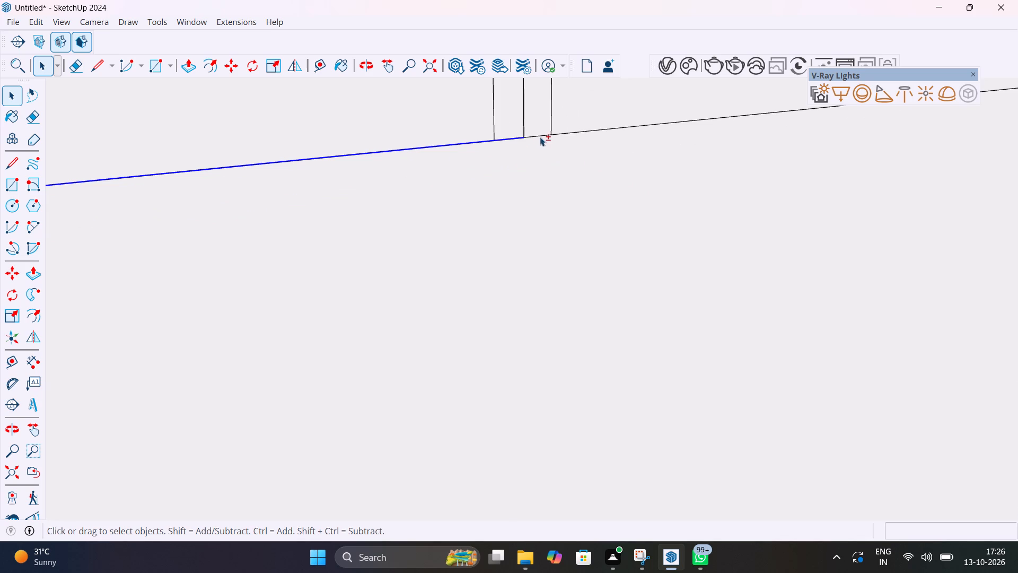
left_click(540, 136, "shift")
left_click(605, 133, "shift")
left_click(605, 134, "shift")
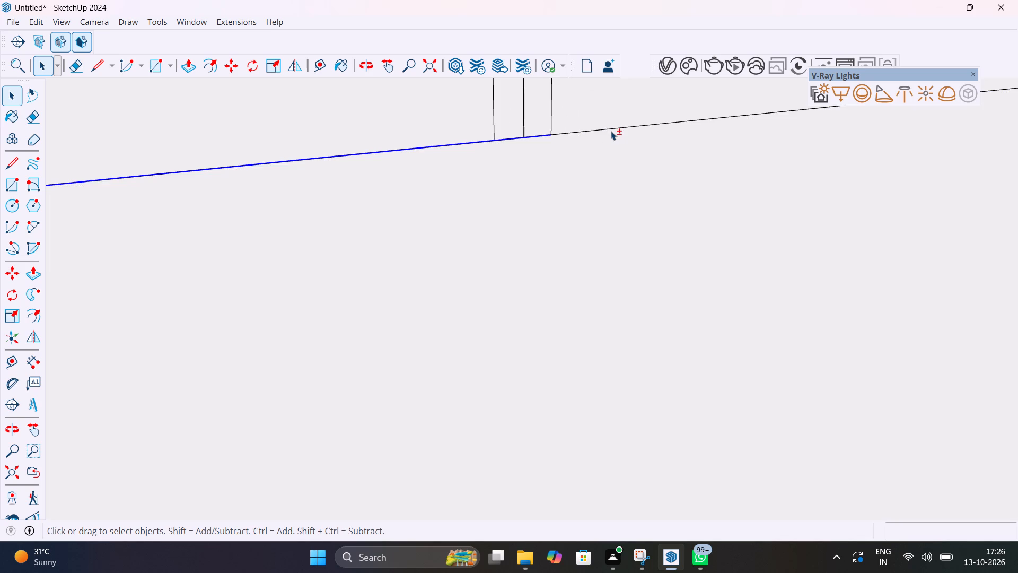
left_click(611, 131, "shift")
scroll(611, 131, "down", 7, "shift")
left_click(615, 130, "shift")
left_click(620, 143, "shift")
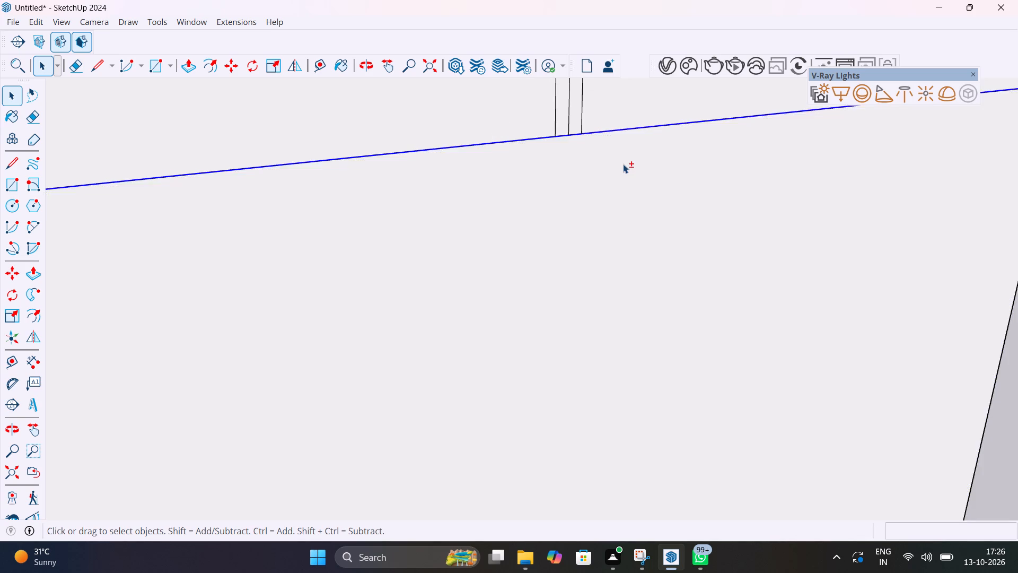
scroll(623, 164, "down", 14, "shift")
scroll(624, 167, "down", 7, "shift")
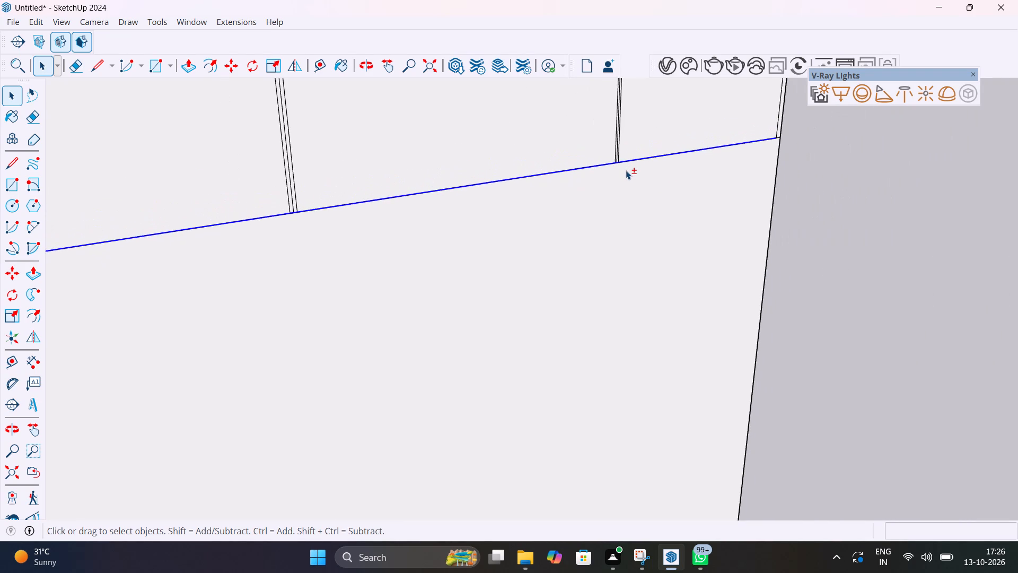
scroll(781, 132, "up", 20, "shift")
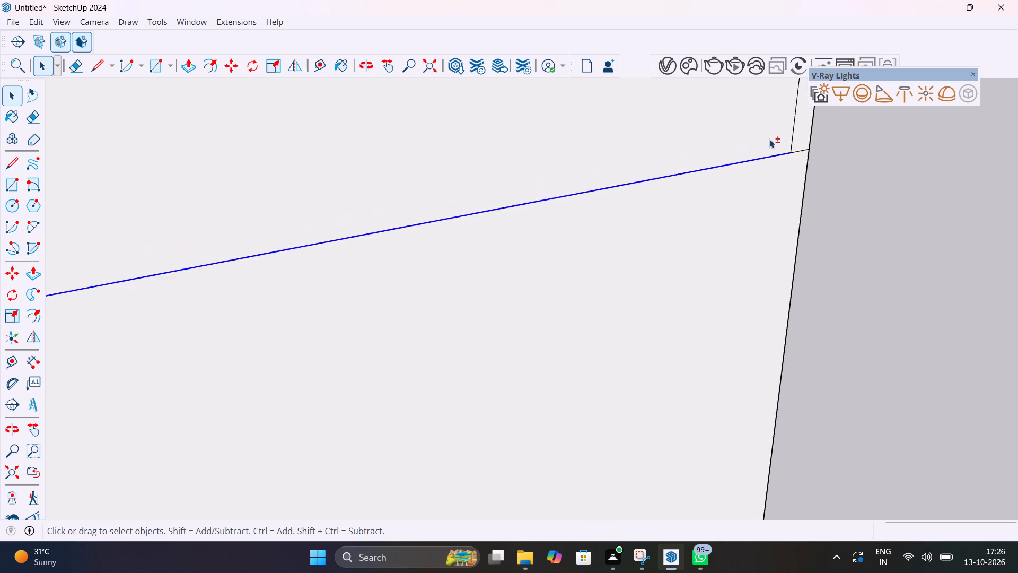
scroll(769, 139, "up", 9, "shift")
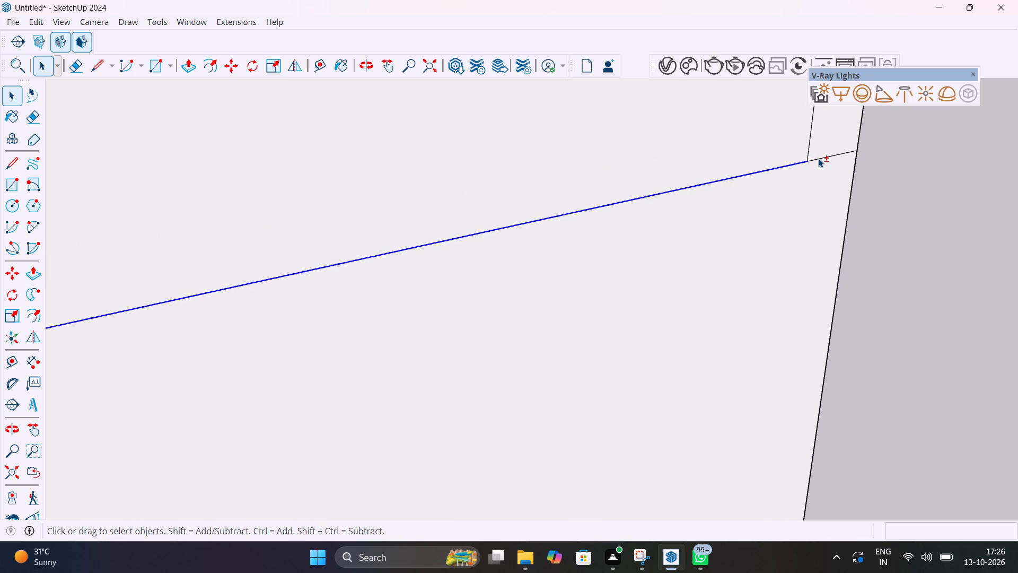
left_click(818, 158, "shift")
scroll(816, 167, "down", 3, "shift")
scroll(813, 193, "down", 20, "shift")
scroll(813, 193, "down", 19, "shift")
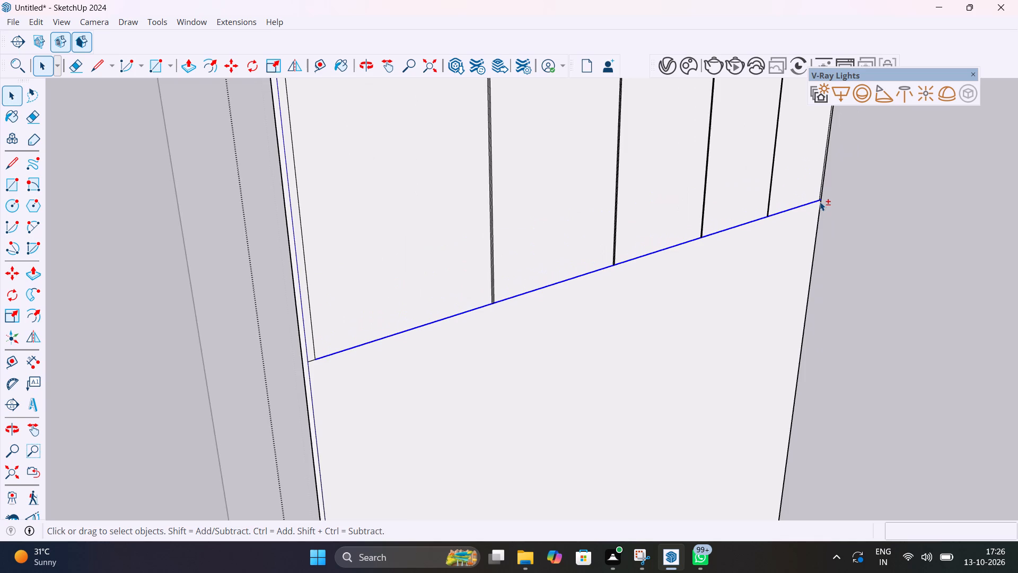
scroll(820, 202, "down", 1, "shift")
scroll(392, 329, "up", 18, "shift")
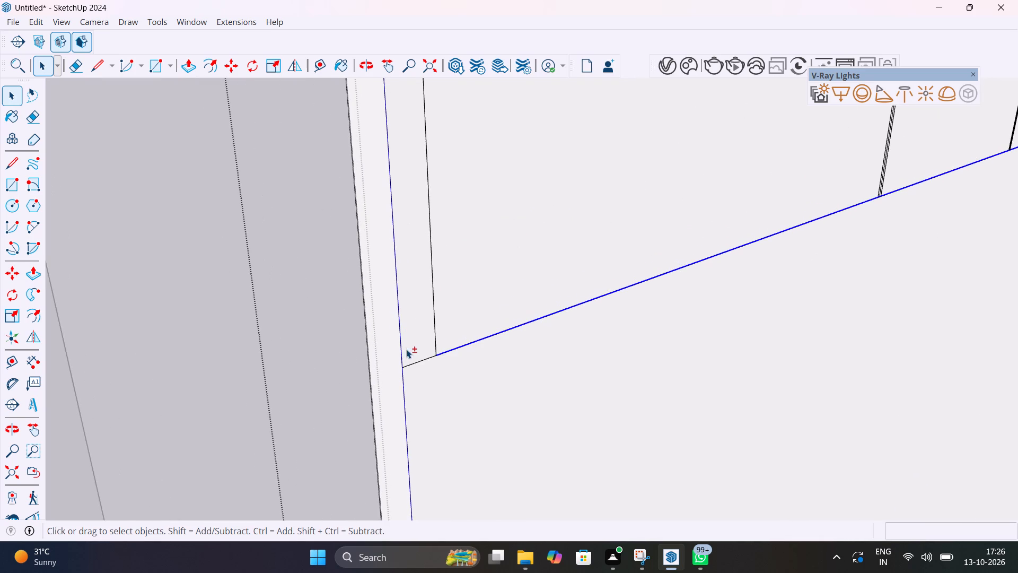
left_click(415, 362, "shift")
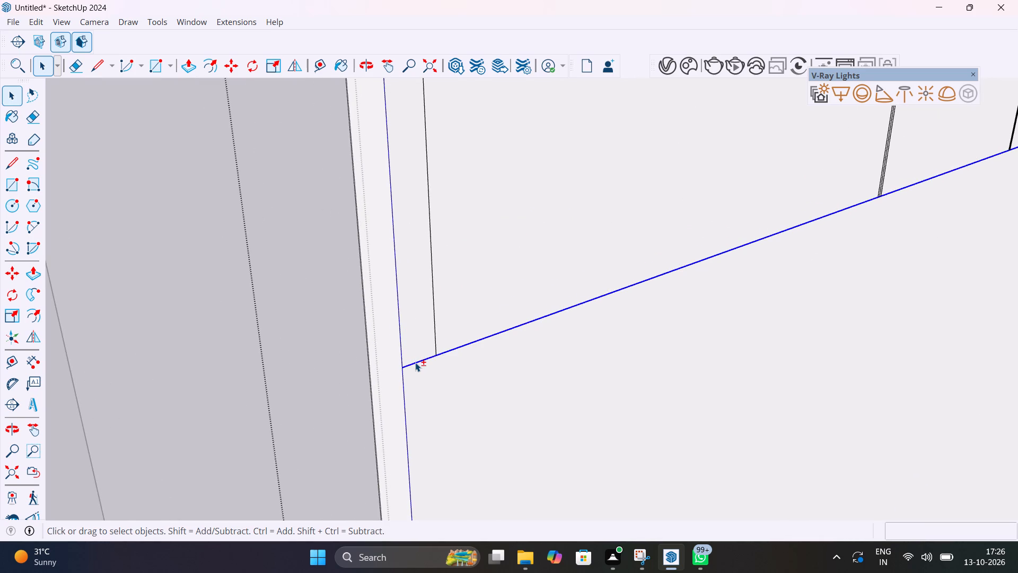
left_click(415, 362, "shift")
scroll(444, 370, "up", 1, "shift")
scroll(444, 370, "down", 8, "shift")
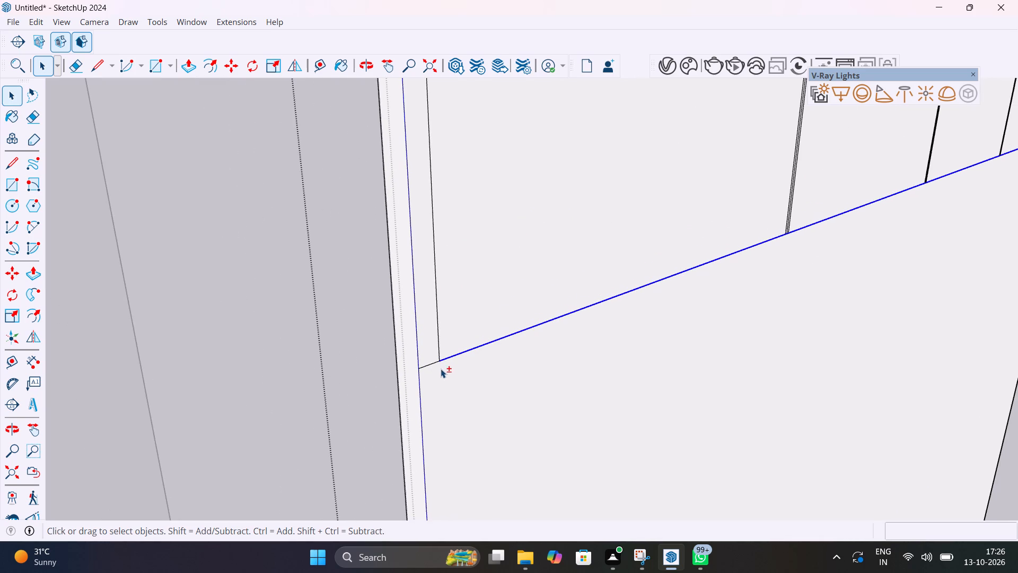
left_click(434, 364, "shift")
key("m")
left_click(418, 374)
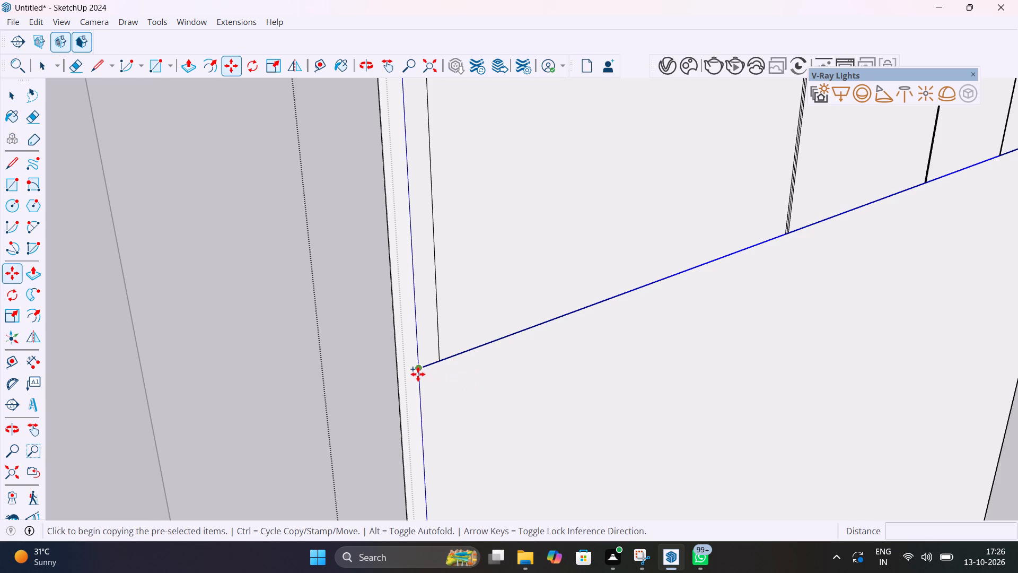
type("18mm")
key("Return")
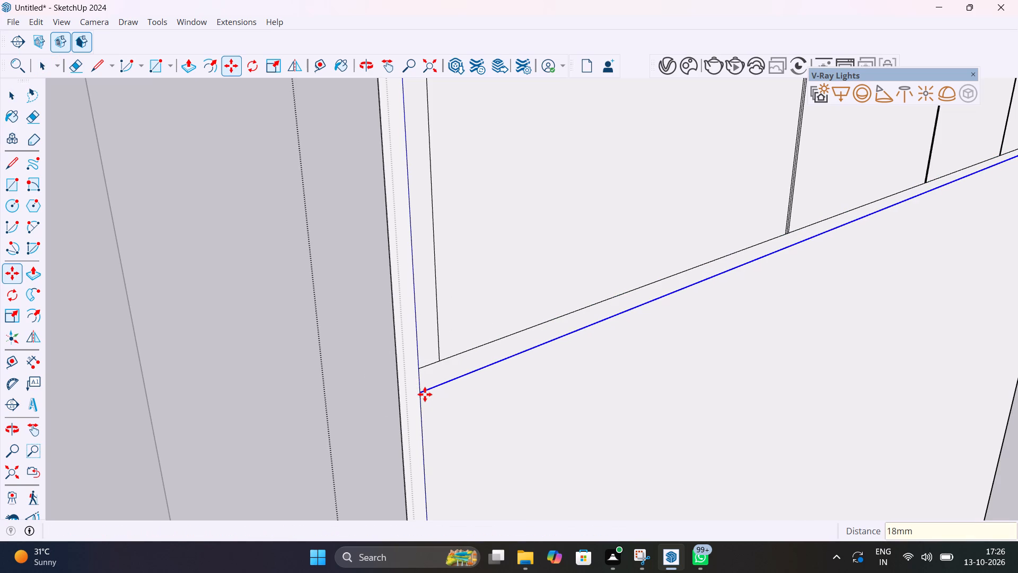
key("space")
Copy the lower section's far vertical edge, the one away from the blue axis, 18mm inward along the front face.
scroll(534, 360, "down", 15)
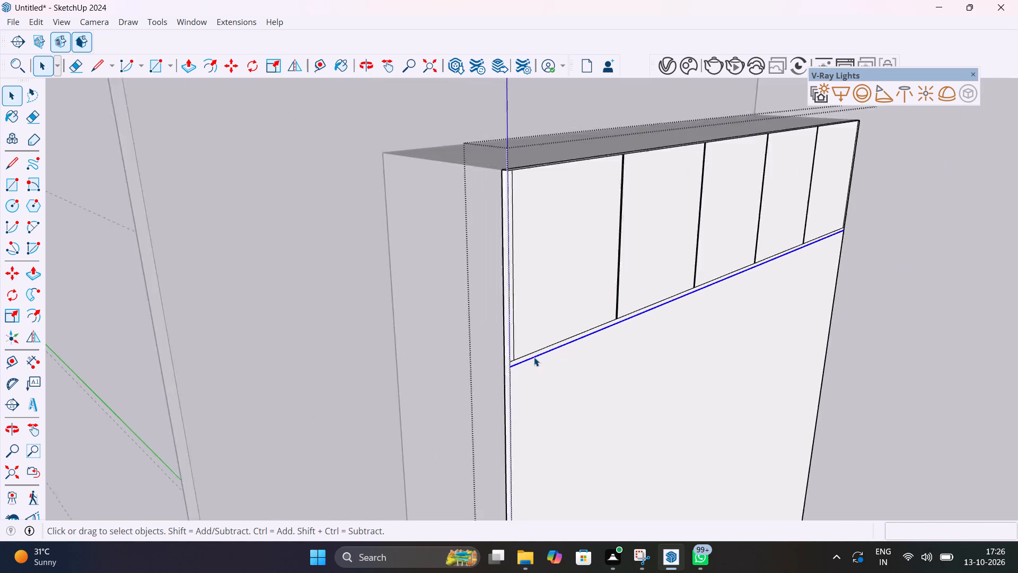
scroll(534, 357, "down", 7)
middle_click_drag(616, 370, 424, 340)
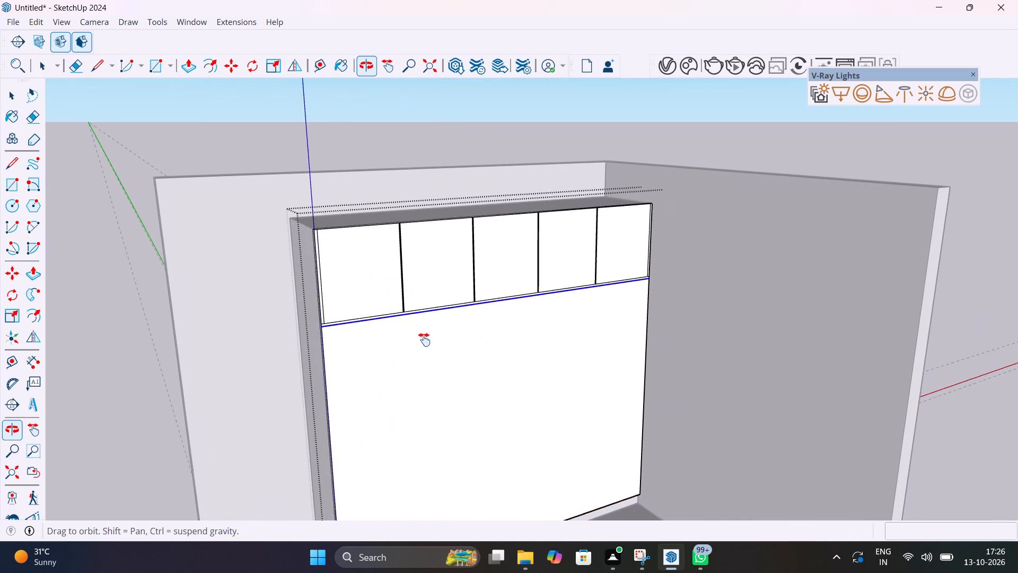
middle_click_drag(424, 340, 425, 340)
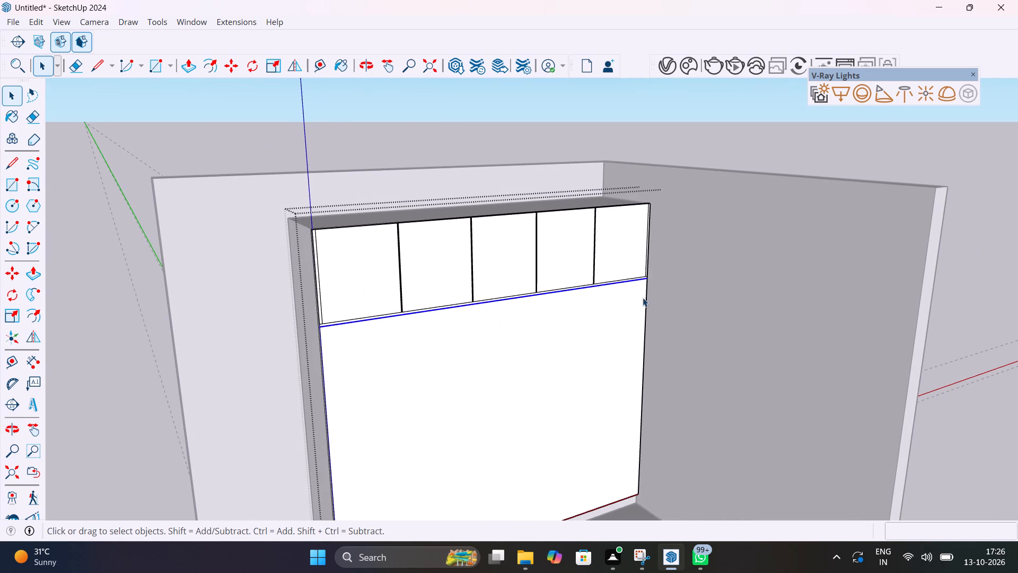
scroll(645, 294, "up", 17)
middle_click_drag(643, 290, 513, 393, "shift")
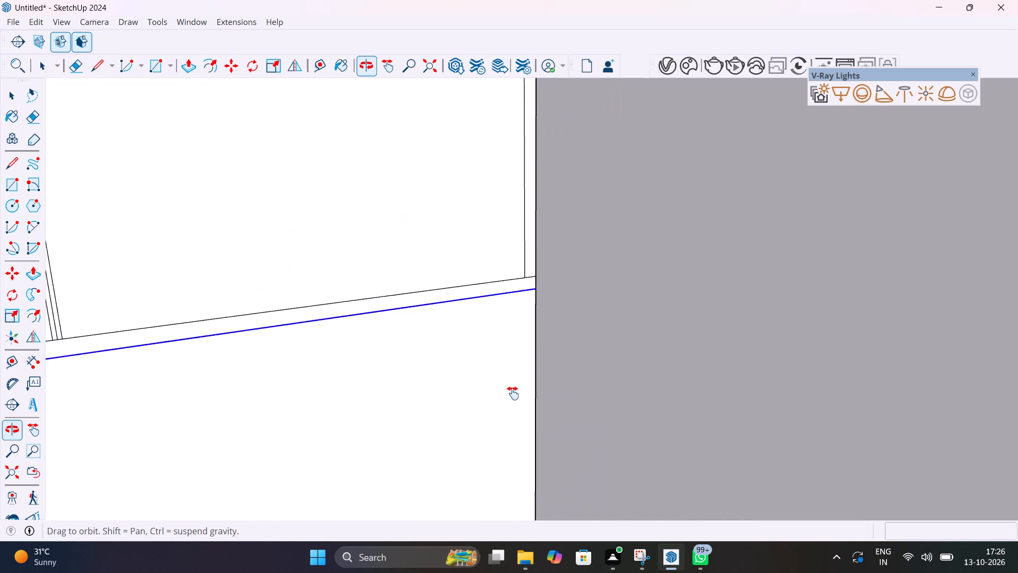
middle_click_drag(513, 393, 513, 400, "shift")
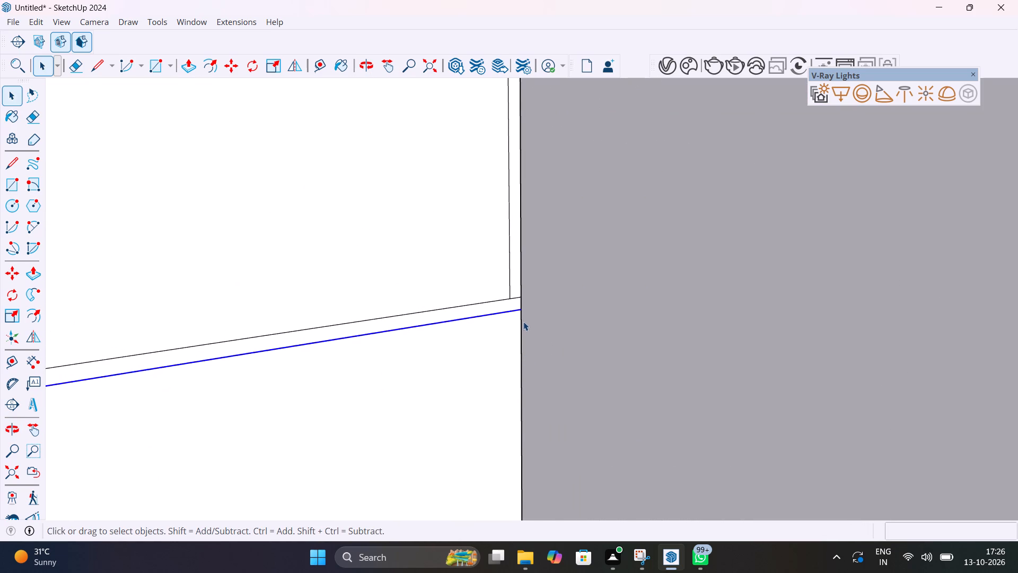
left_click(521, 325)
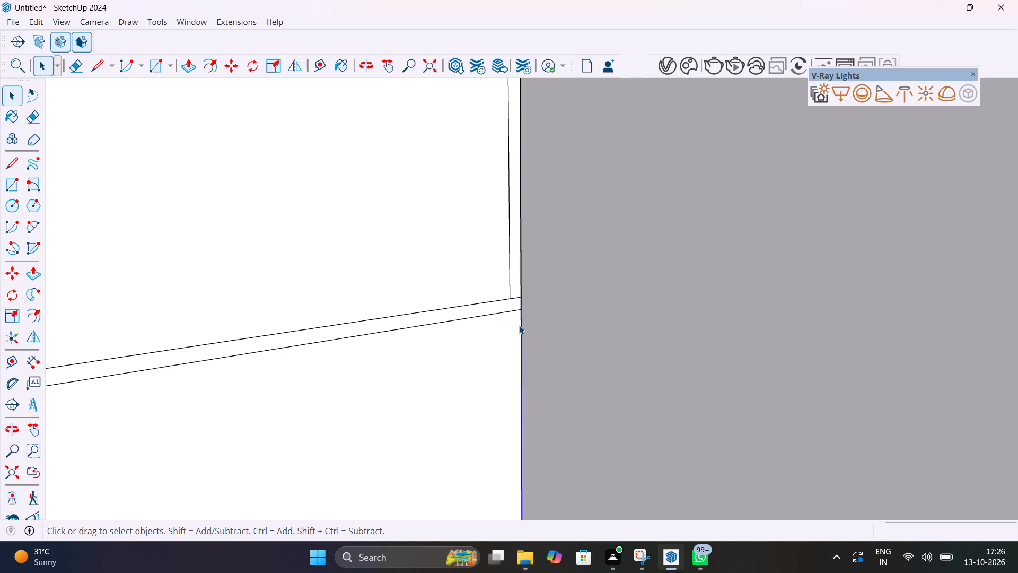
scroll(529, 299, "up", 11)
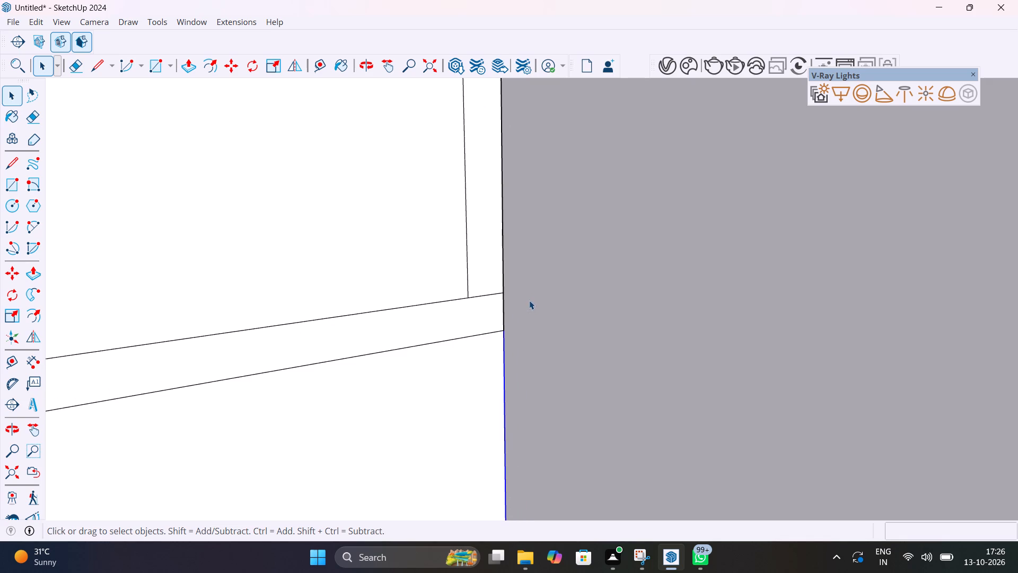
key("m")
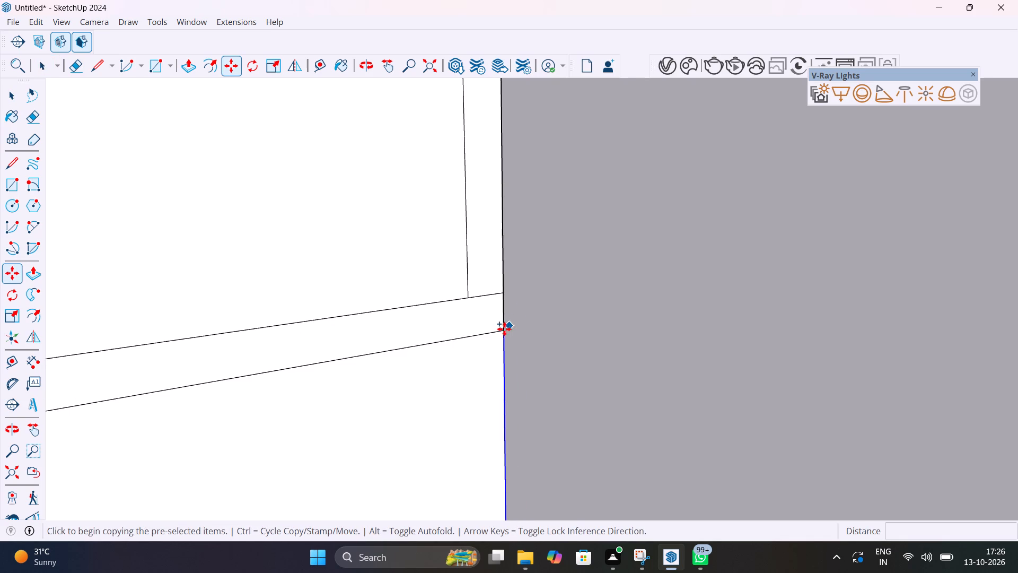
left_click(502, 332)
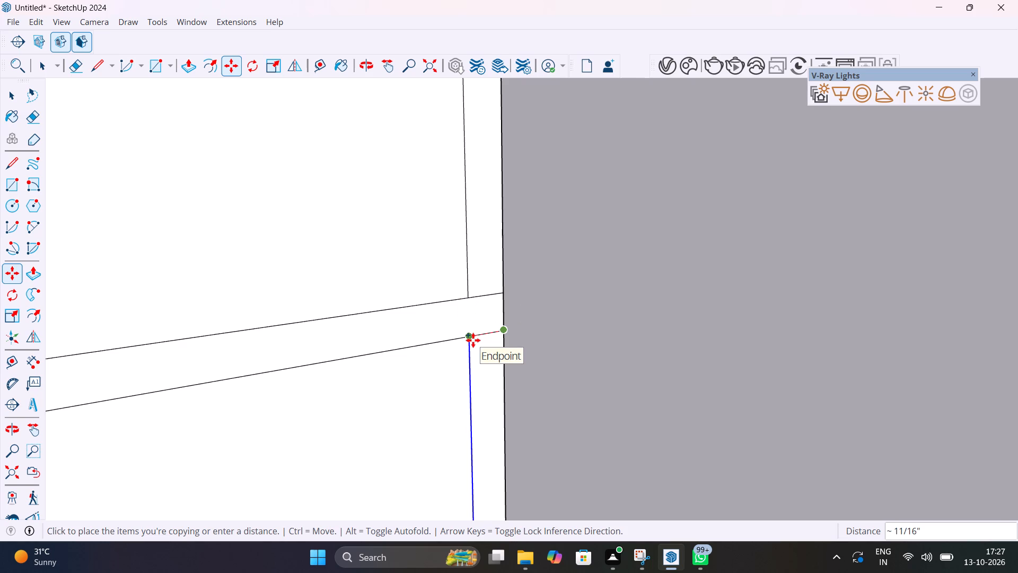
type("18mm")
key("Return")
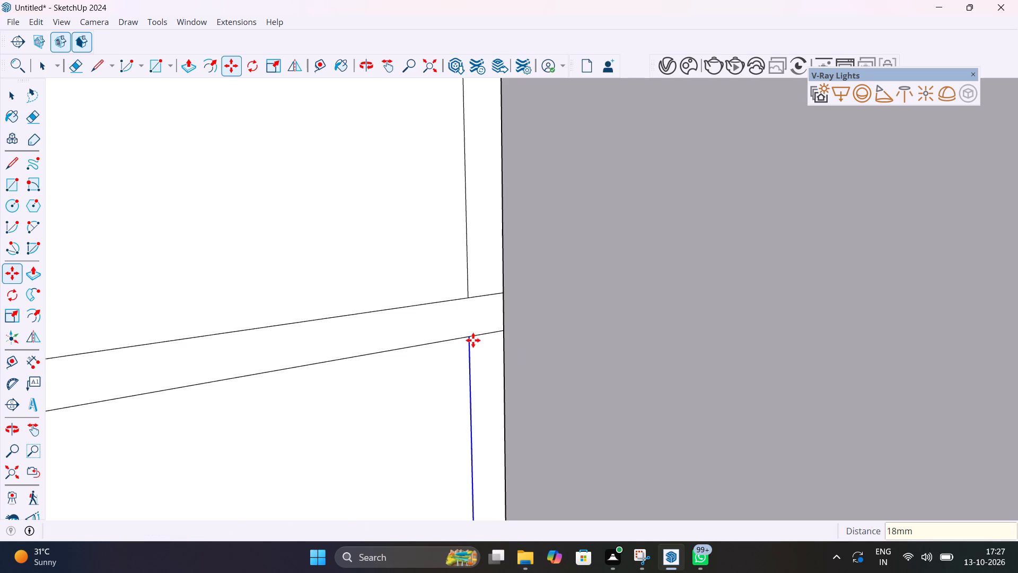
Place a Tape Measure guide about 5' 3 15/16" from the lower section's 18mm inset line, aligned with the second upper divider from the blue axis.
scroll(478, 348, "down", 20)
scroll(478, 348, "down", 14)
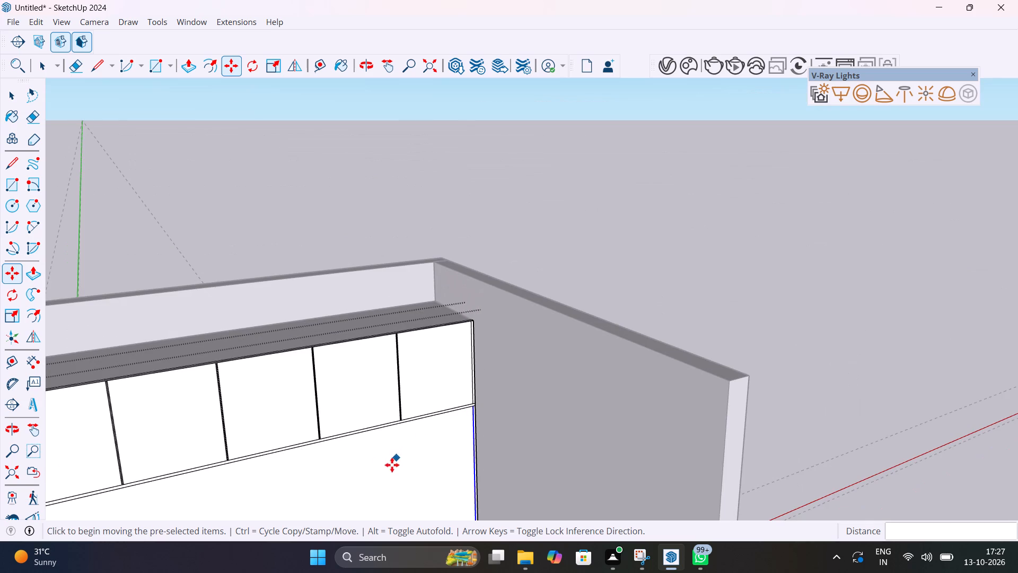
middle_click_drag(371, 463, 473, 327, "shift")
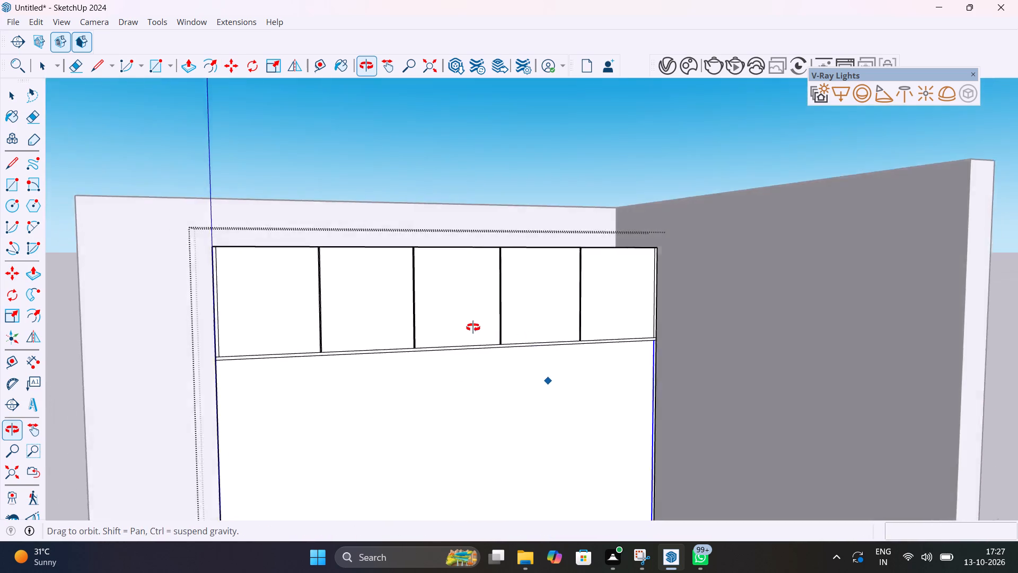
middle_click_drag(473, 327, 581, 338, "shift")
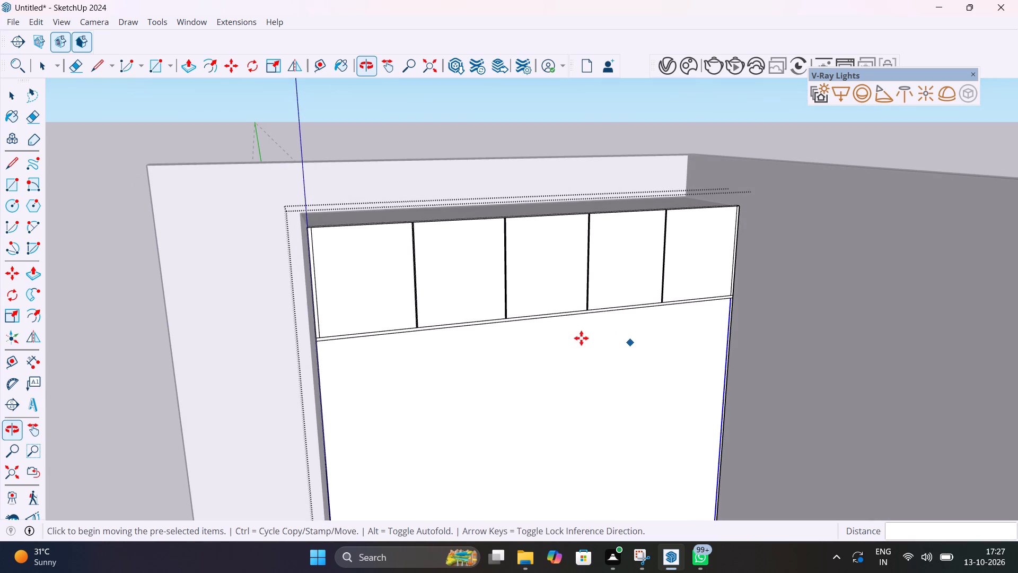
scroll(743, 309, "up", 4)
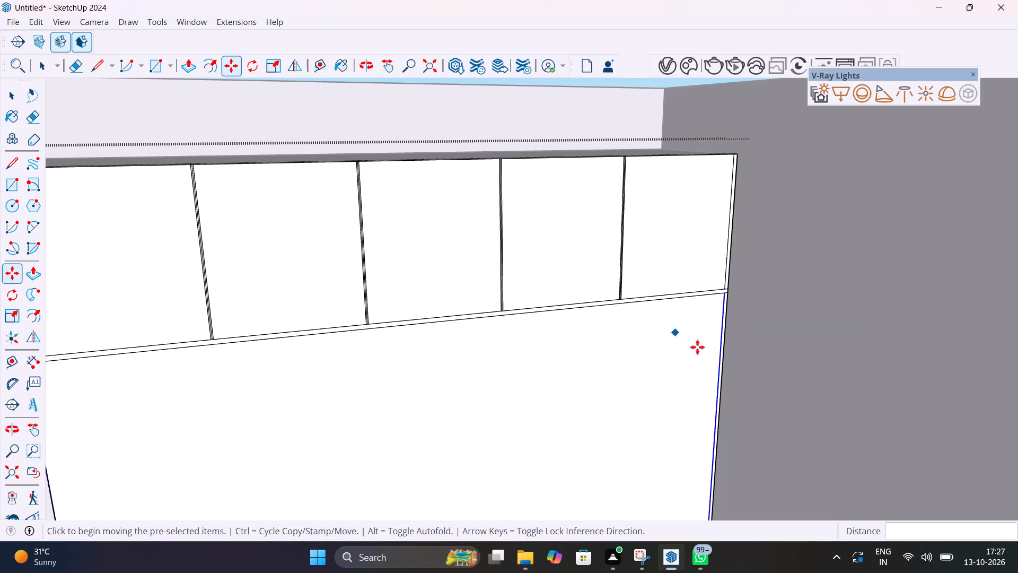
scroll(715, 320, "down", 7)
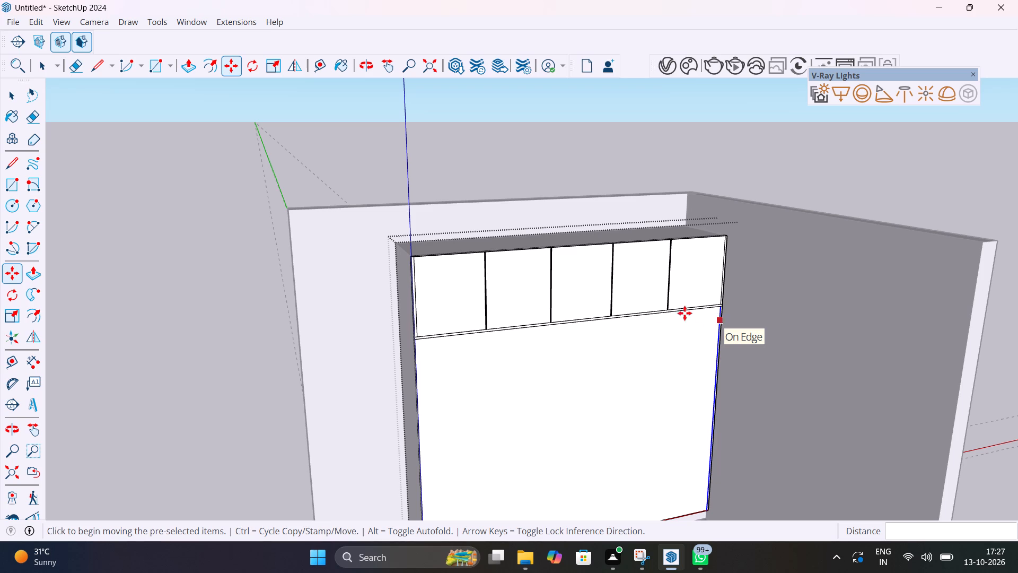
key("space")
type("t")
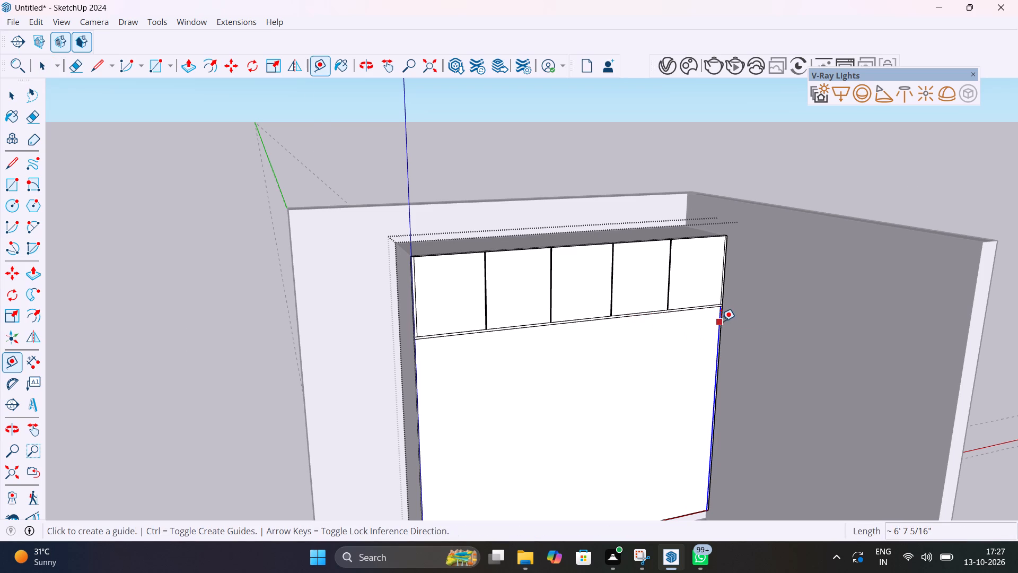
scroll(721, 321, "up", 10)
left_click(716, 319)
scroll(457, 325, "down", 7)
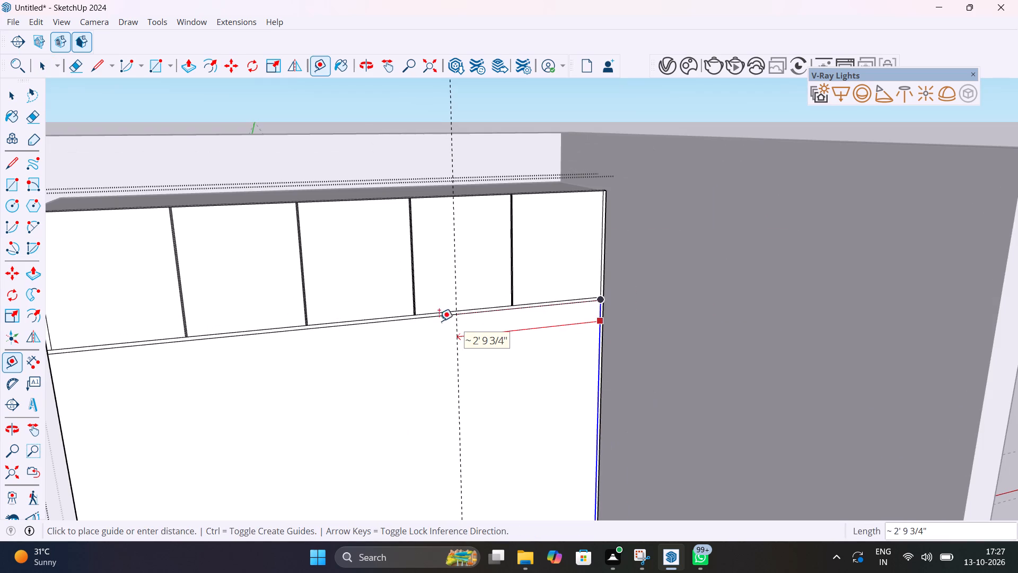
scroll(308, 326, "up", 15)
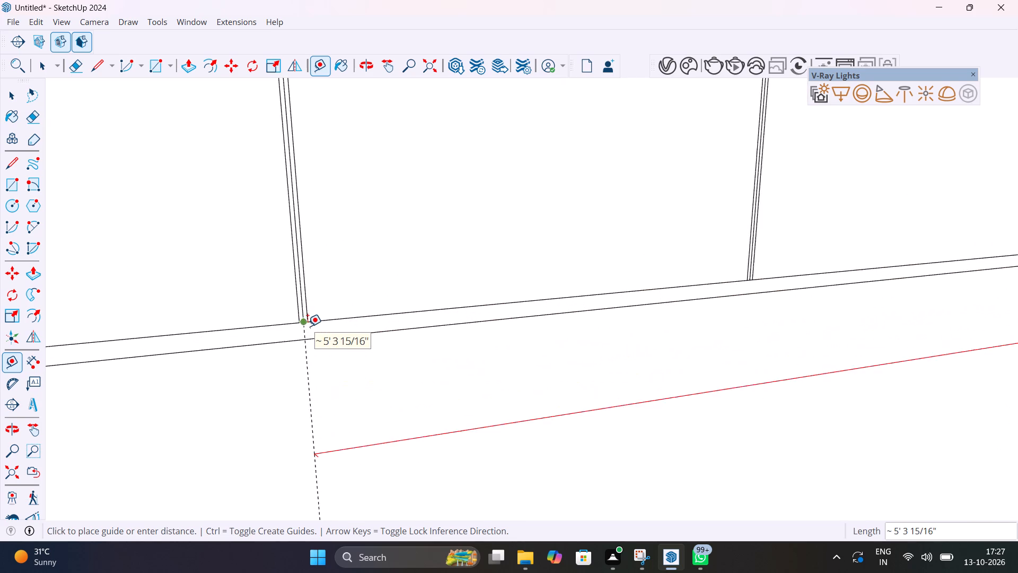
scroll(308, 326, "up", 7)
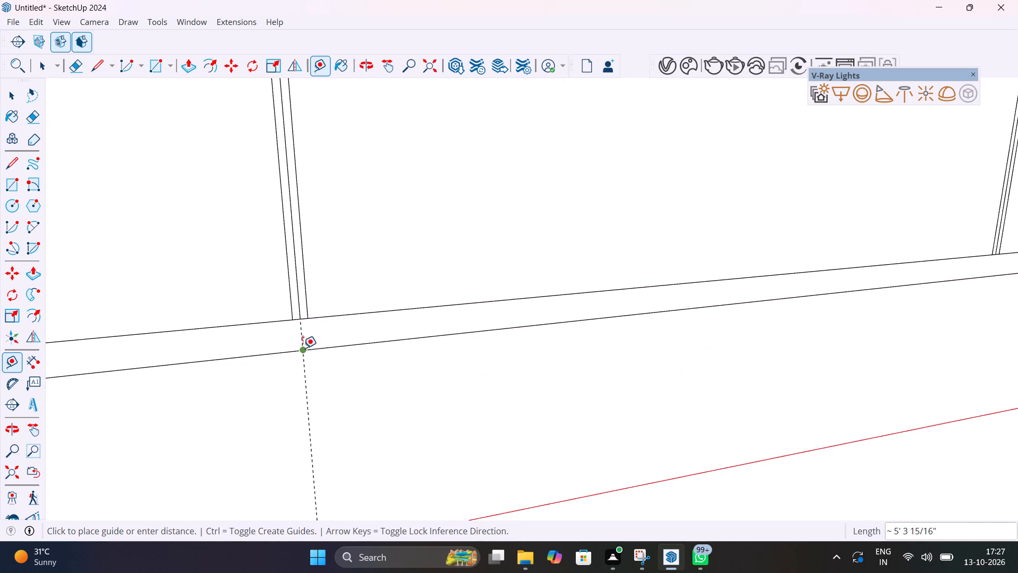
left_click(303, 349)
Draw a vertical line about 6' 7 5/16" long along the guide, from the 18mm strip's lower line to the front face's bottom edge.
scroll(332, 355, "down", 20)
scroll(332, 355, "down", 4)
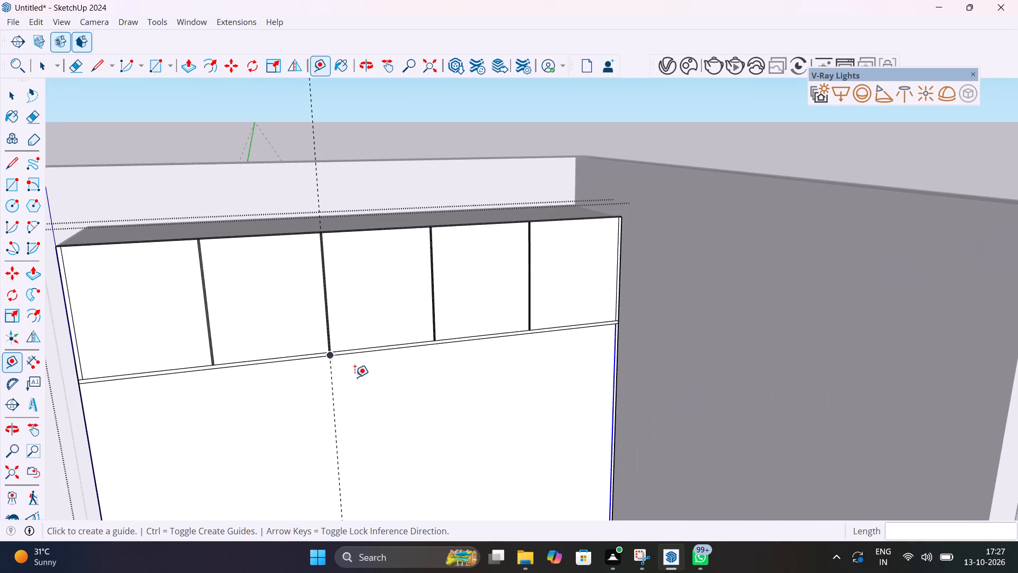
scroll(370, 387, "down", 1)
middle_click_drag(370, 387, 475, 278, "shift")
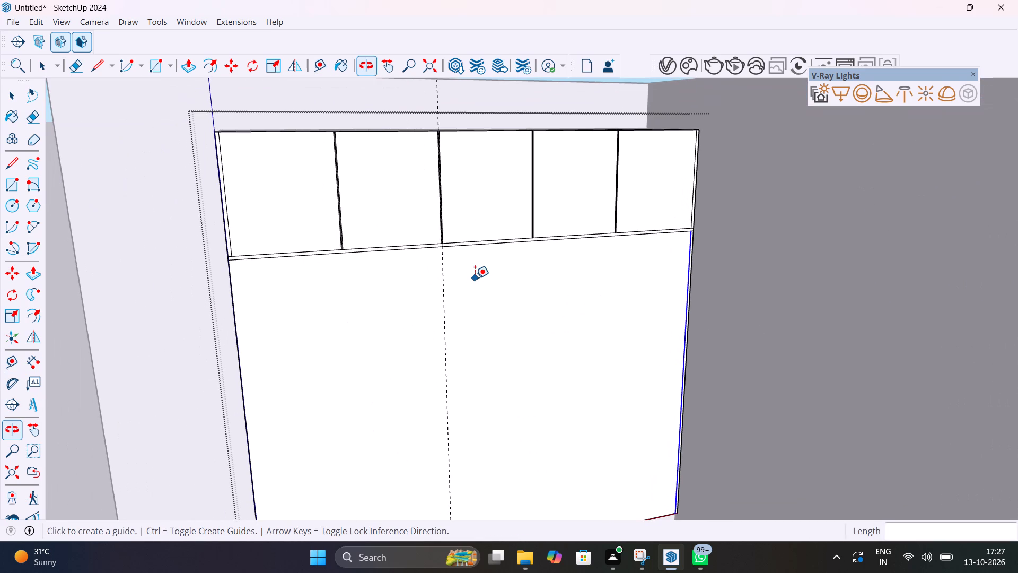
scroll(475, 278, "down", 7)
key("space")
key("l")
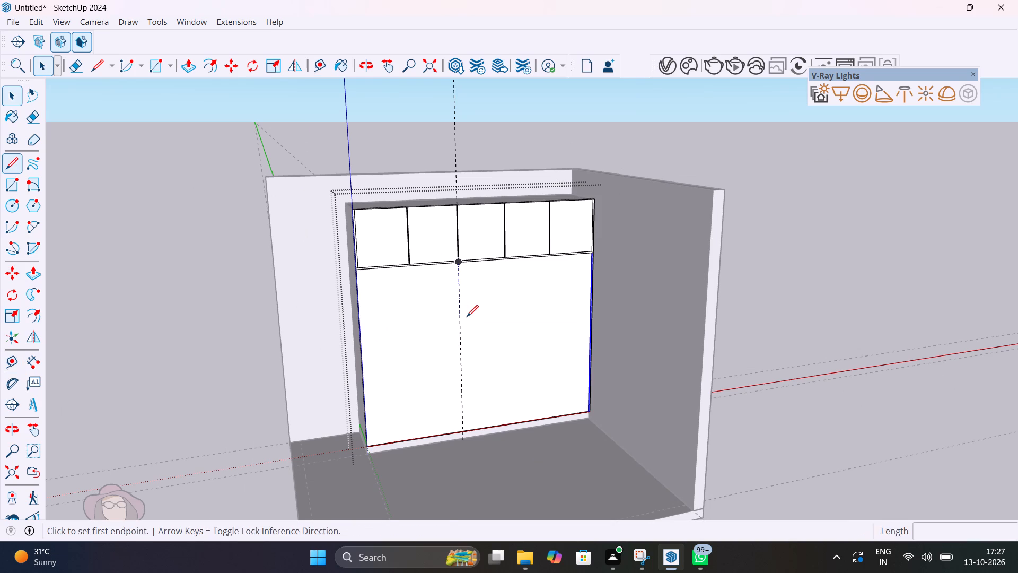
scroll(469, 262, "up", 16)
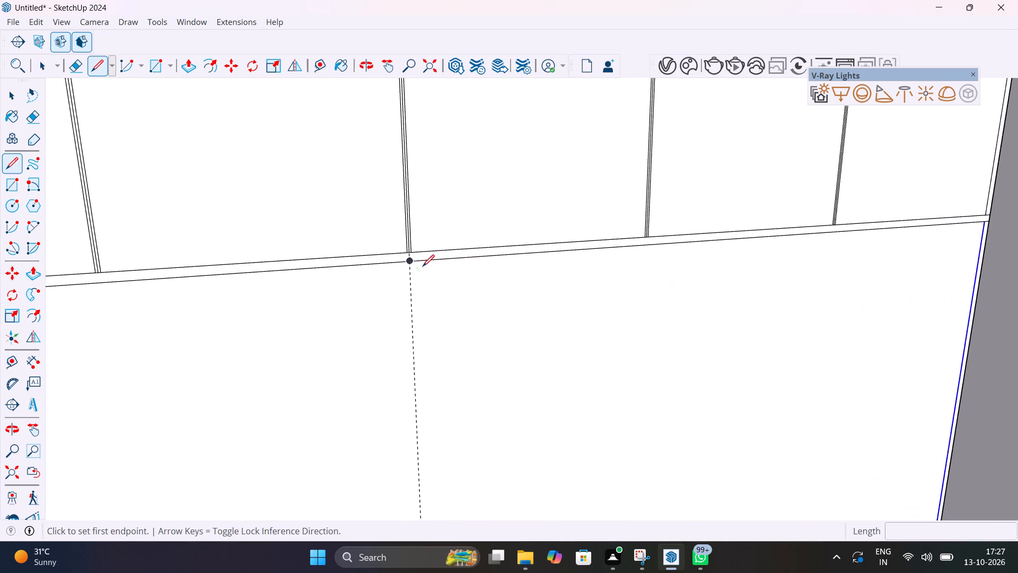
left_click(409, 264)
scroll(410, 270, "down", 18)
scroll(417, 448, "up", 6)
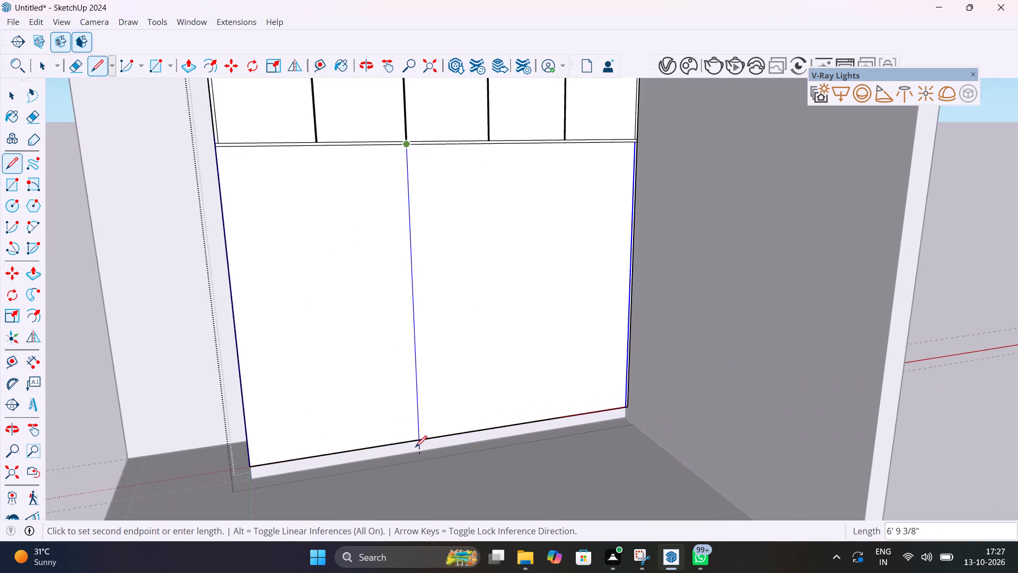
scroll(415, 447, "up", 12)
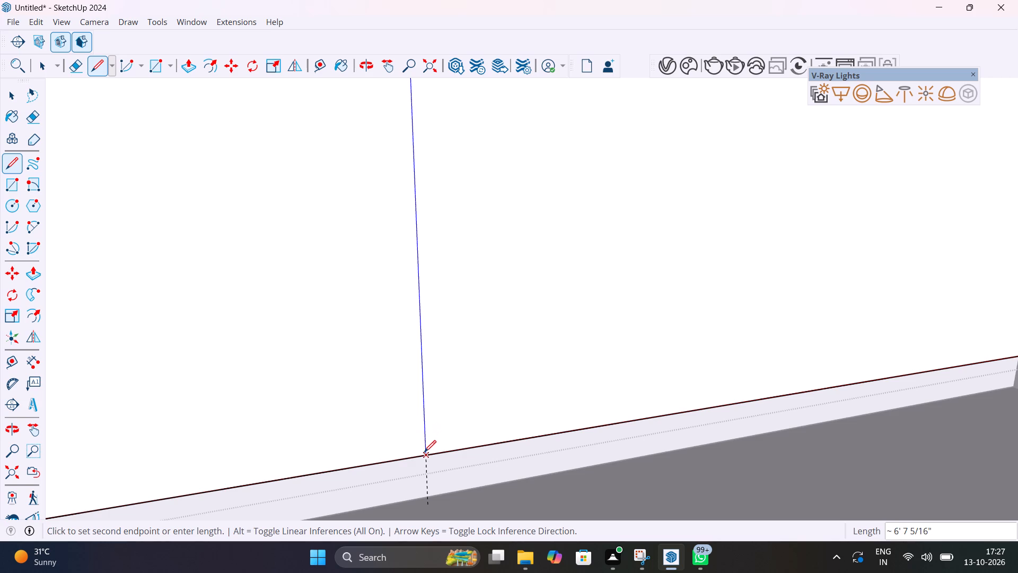
left_click(424, 452)
key("space")
Examine the junction where the new lower dividing line meets the 18mm strip beneath the upper shutters.
scroll(414, 429, "down", 20)
scroll(414, 429, "down", 4)
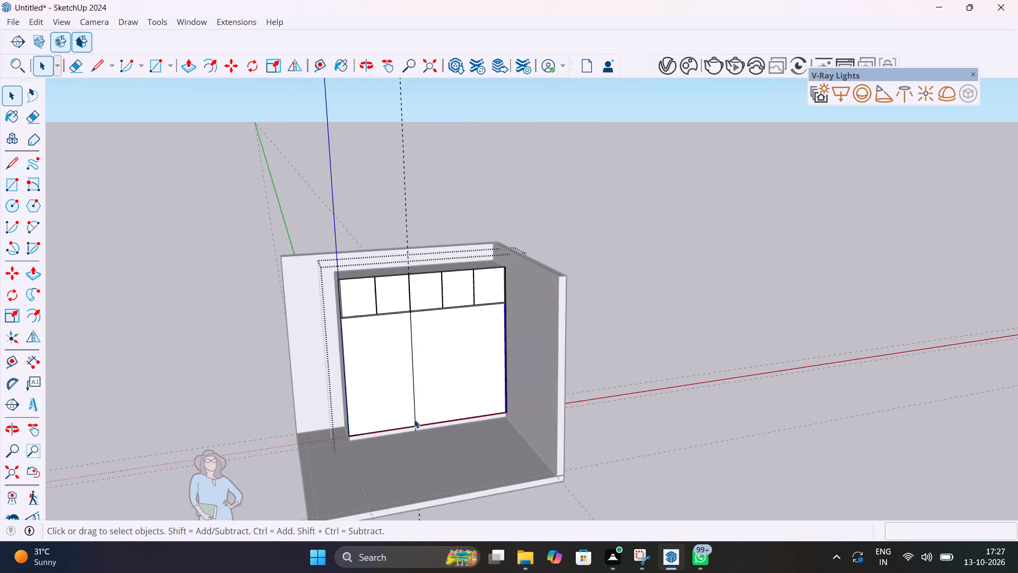
scroll(411, 293, "up", 12)
scroll(415, 332, "up", 16)
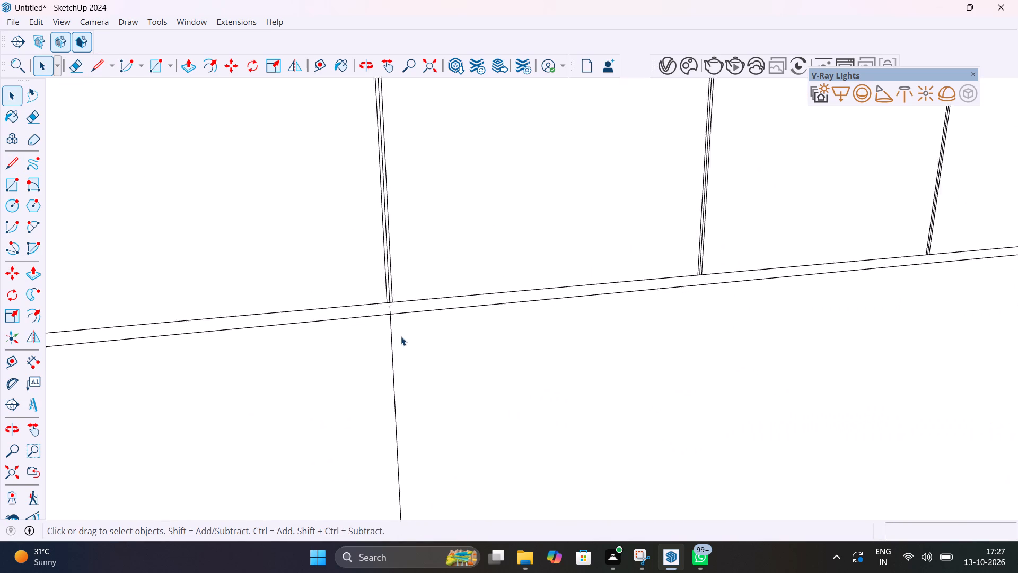
scroll(401, 336, "up", 20)
scroll(401, 336, "up", 11)
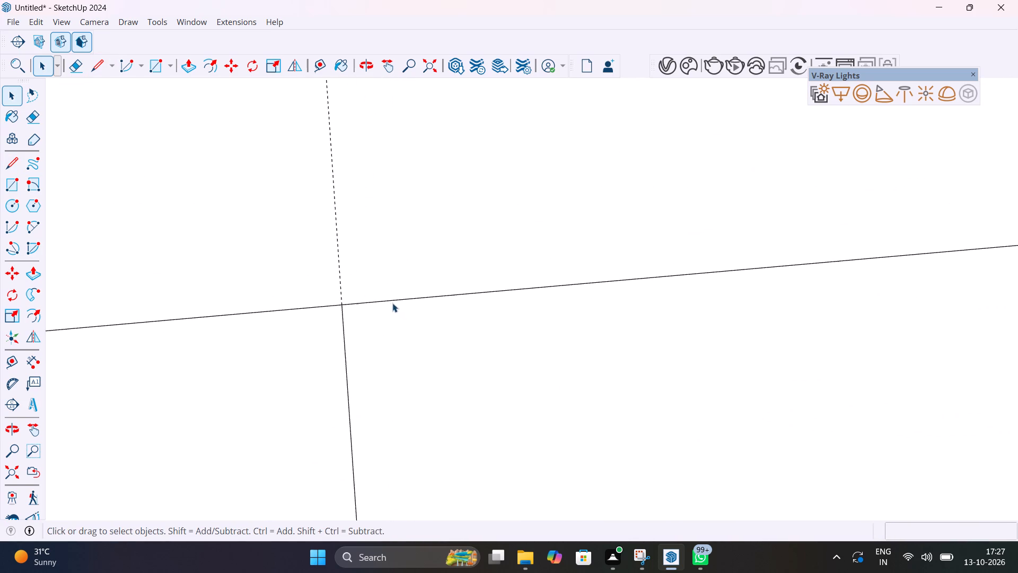
scroll(378, 293, "down", 20)
scroll(378, 293, "down", 6)
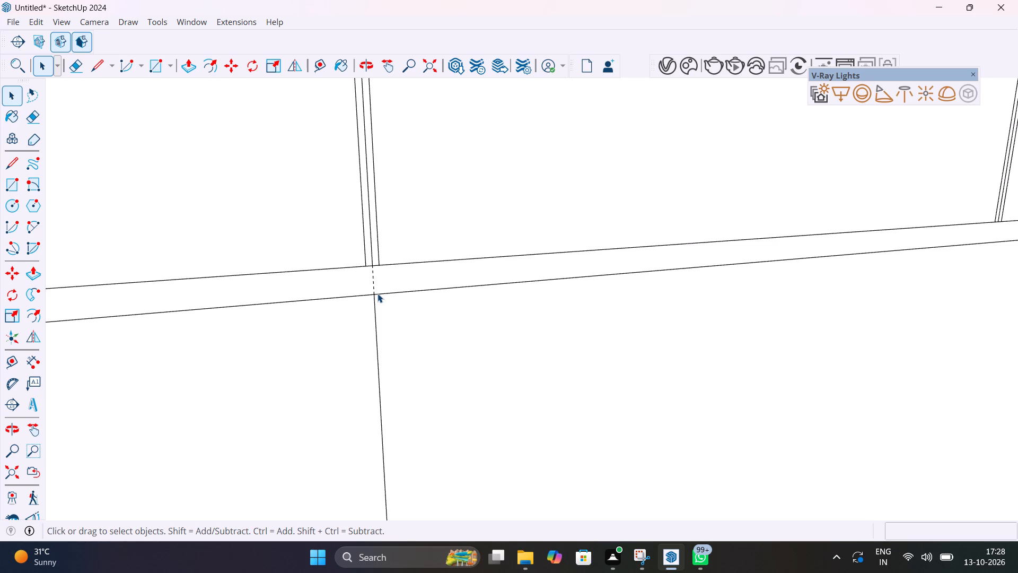
scroll(372, 335, "down", 10)
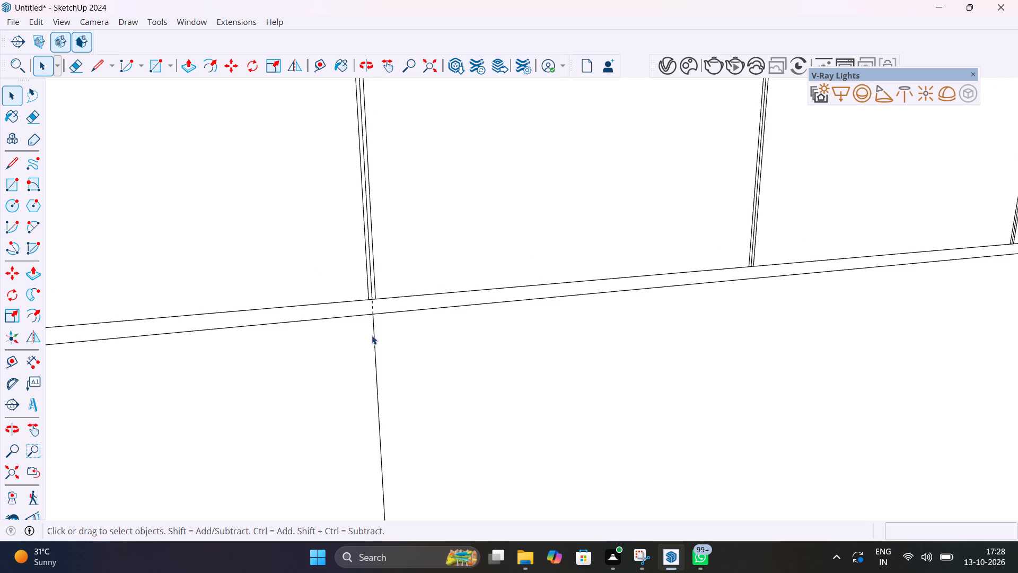
scroll(372, 335, "down", 20)
scroll(372, 335, "down", 7)
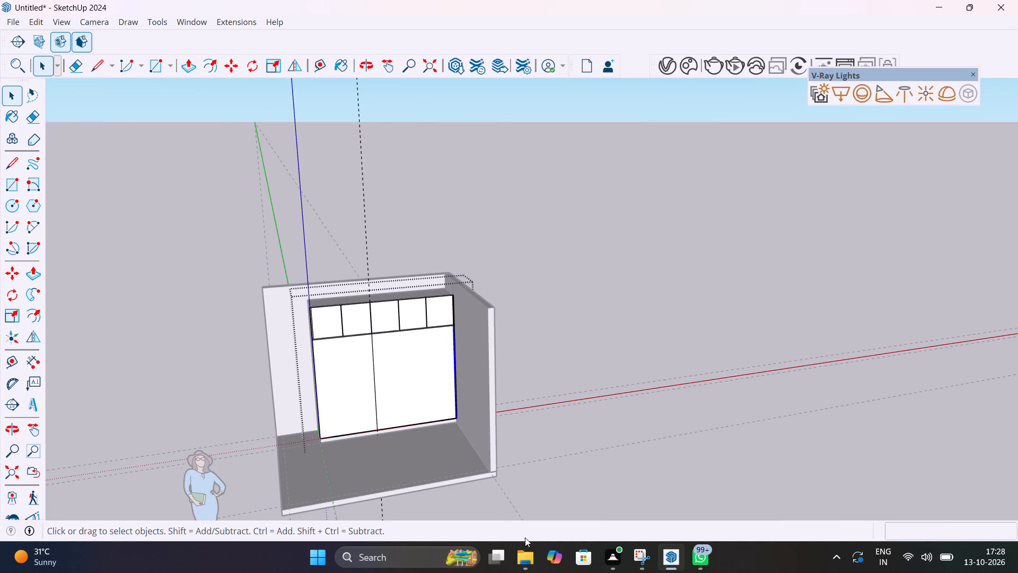
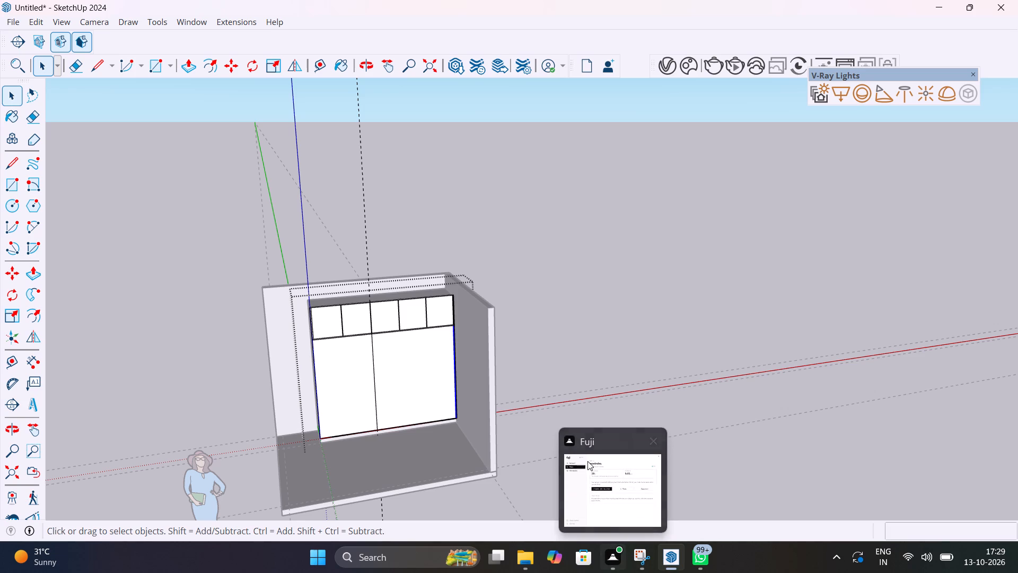
Examine the wardrobe's front face and the new lower dividing line from several angles.
scroll(439, 376, "up", 10)
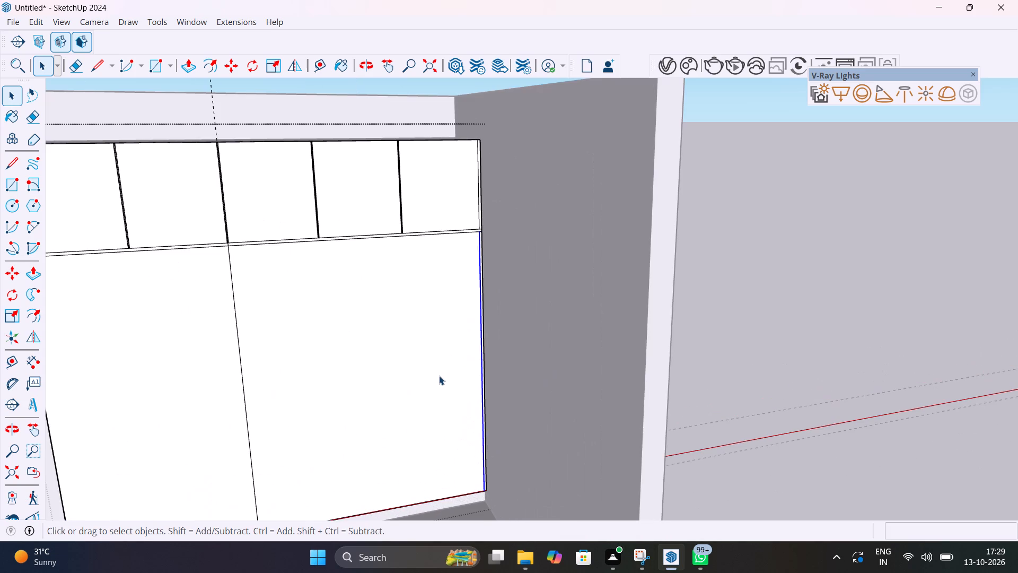
middle_click_drag(463, 396, 684, 439, "shift")
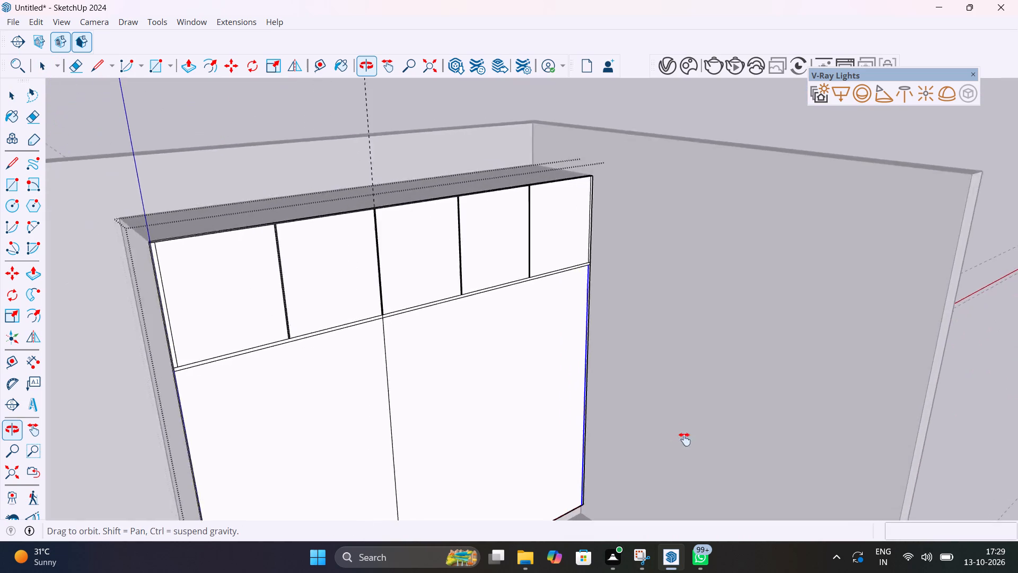
middle_click_drag(684, 439, 712, 438, "shift")
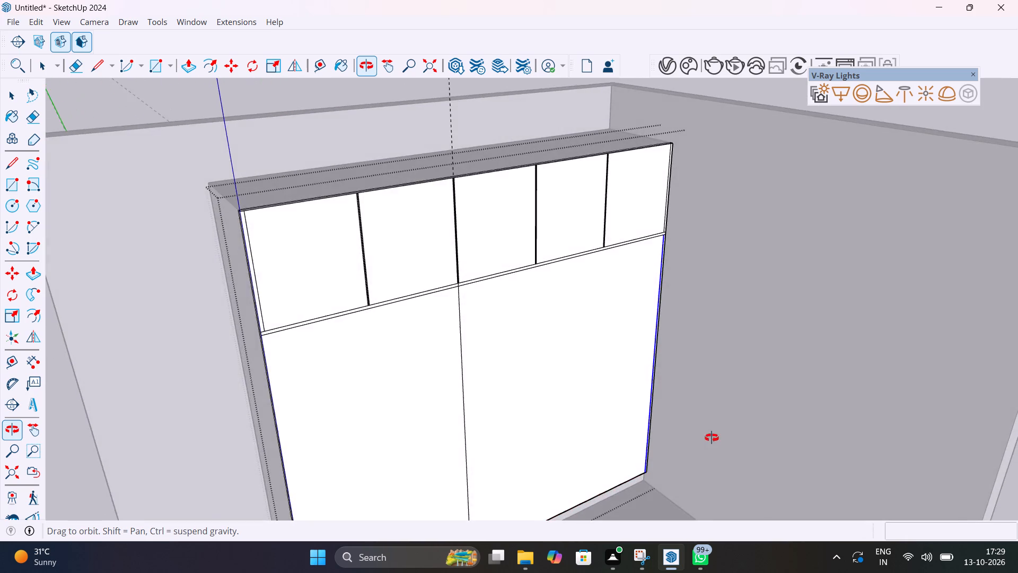
middle_click_drag(712, 438, 629, 396, "shift")
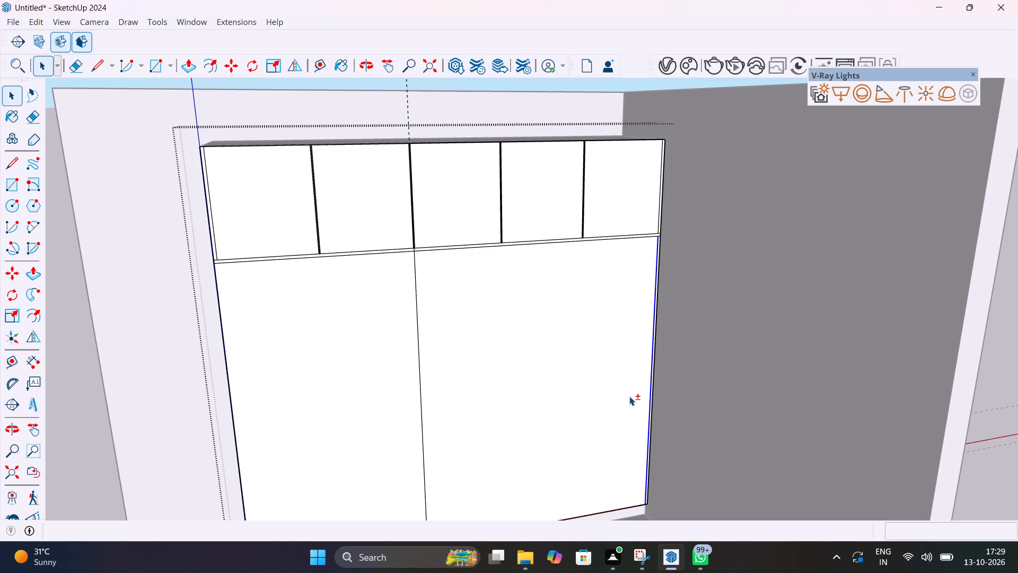
middle_click_drag(450, 401, 471, 403)
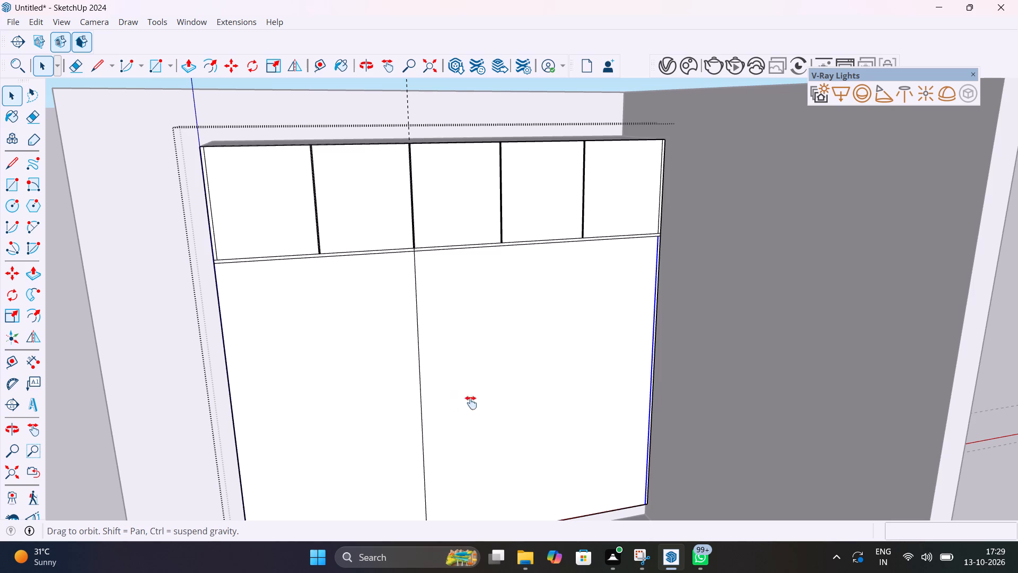
middle_click_drag(471, 403, 555, 367)
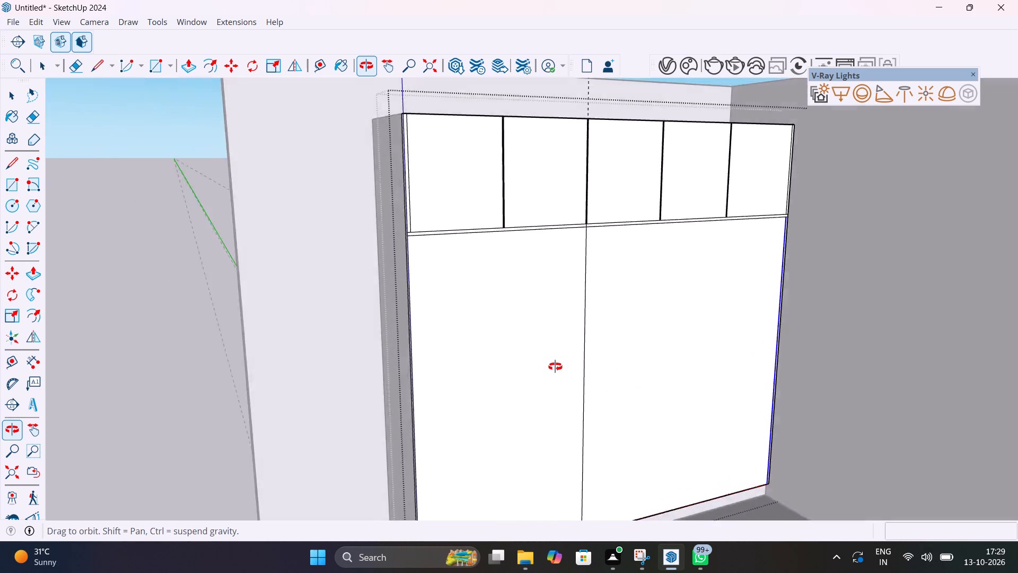
middle_click_drag(555, 367, 654, 367)
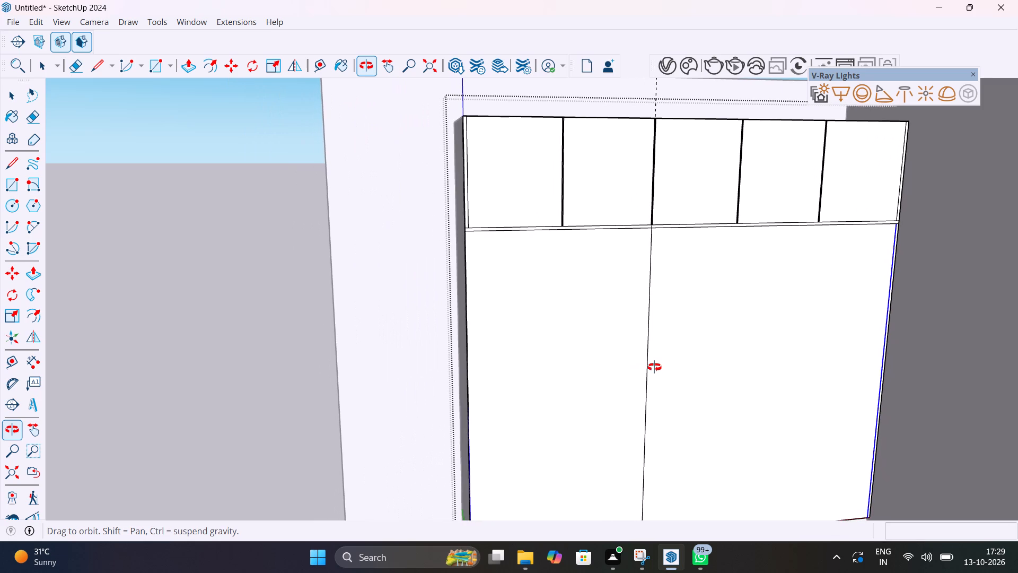
middle_click_drag(654, 367, 584, 366)
scroll(583, 365, "up", 1)
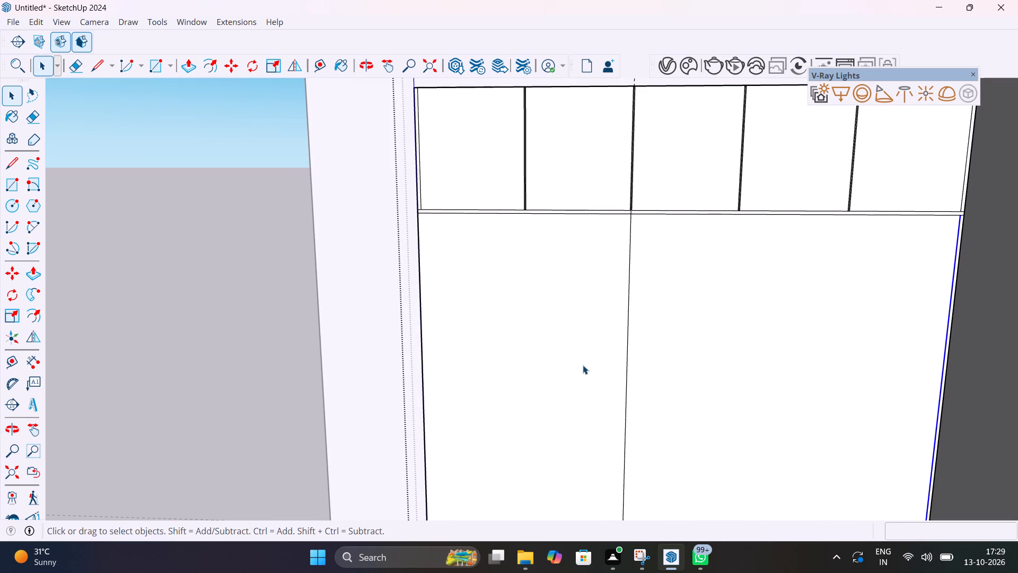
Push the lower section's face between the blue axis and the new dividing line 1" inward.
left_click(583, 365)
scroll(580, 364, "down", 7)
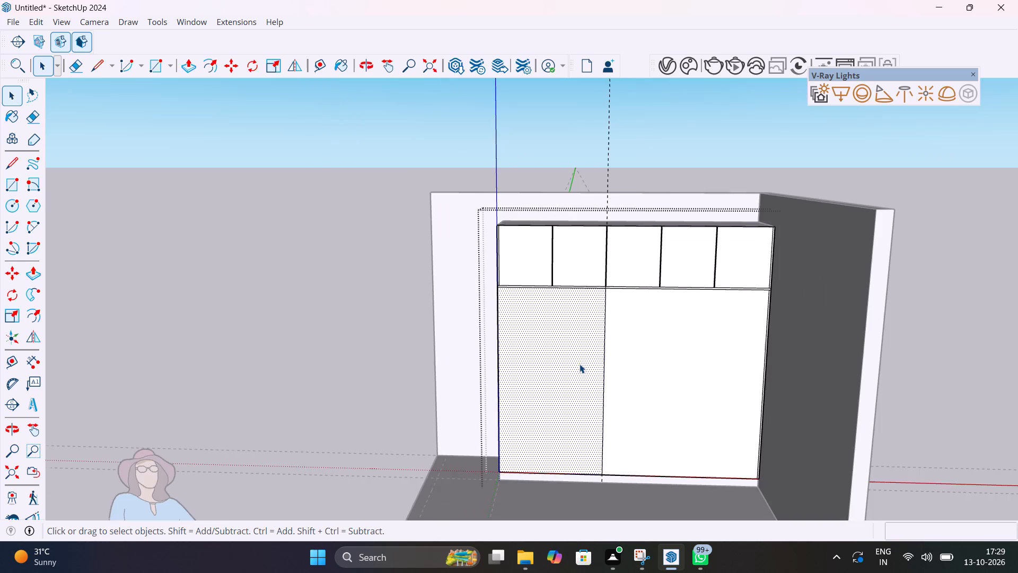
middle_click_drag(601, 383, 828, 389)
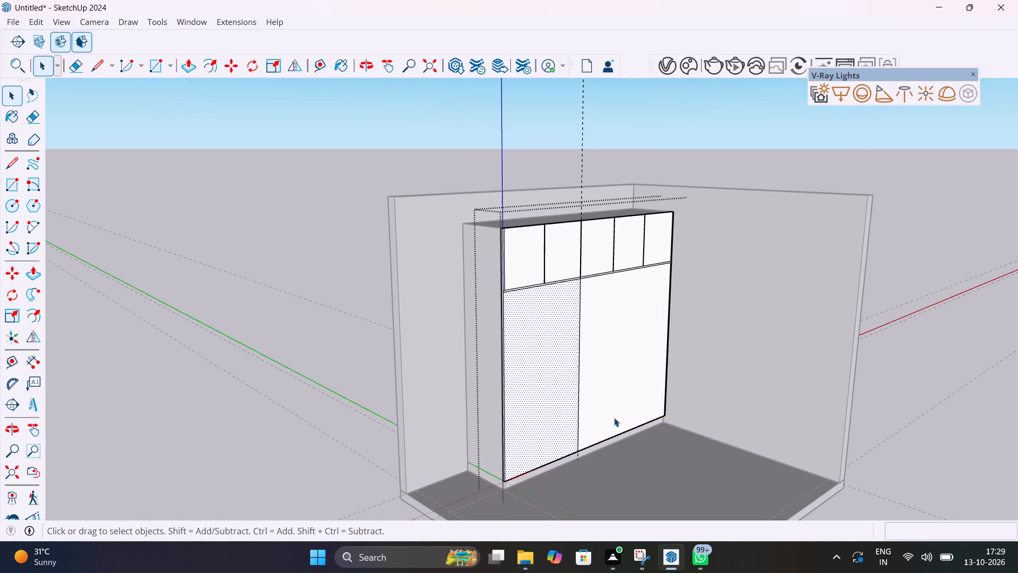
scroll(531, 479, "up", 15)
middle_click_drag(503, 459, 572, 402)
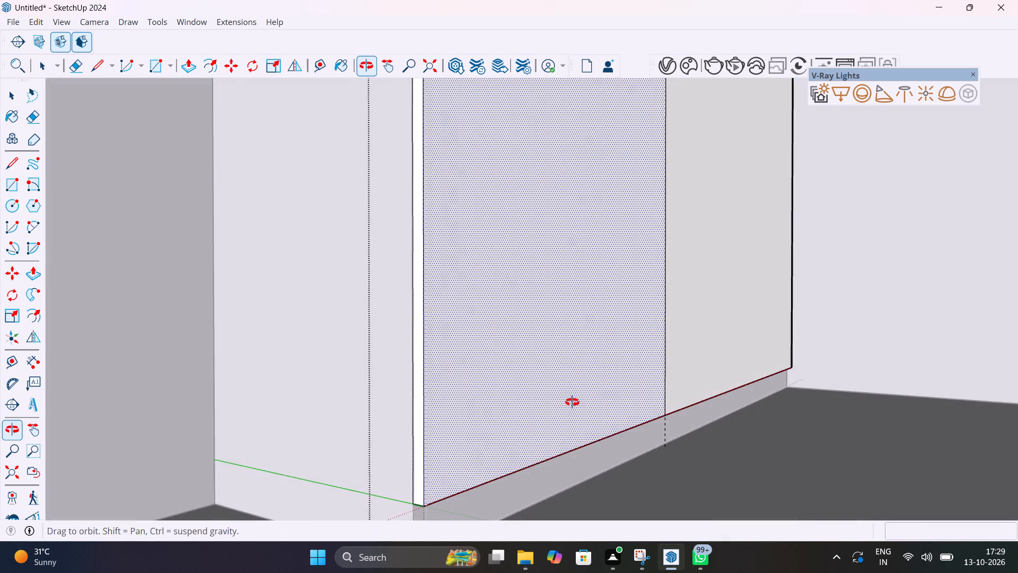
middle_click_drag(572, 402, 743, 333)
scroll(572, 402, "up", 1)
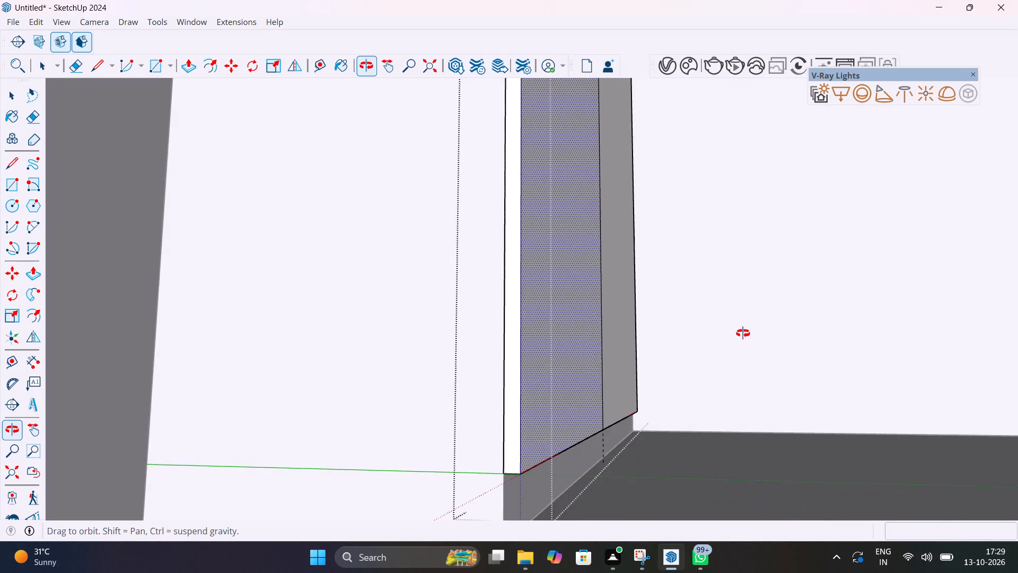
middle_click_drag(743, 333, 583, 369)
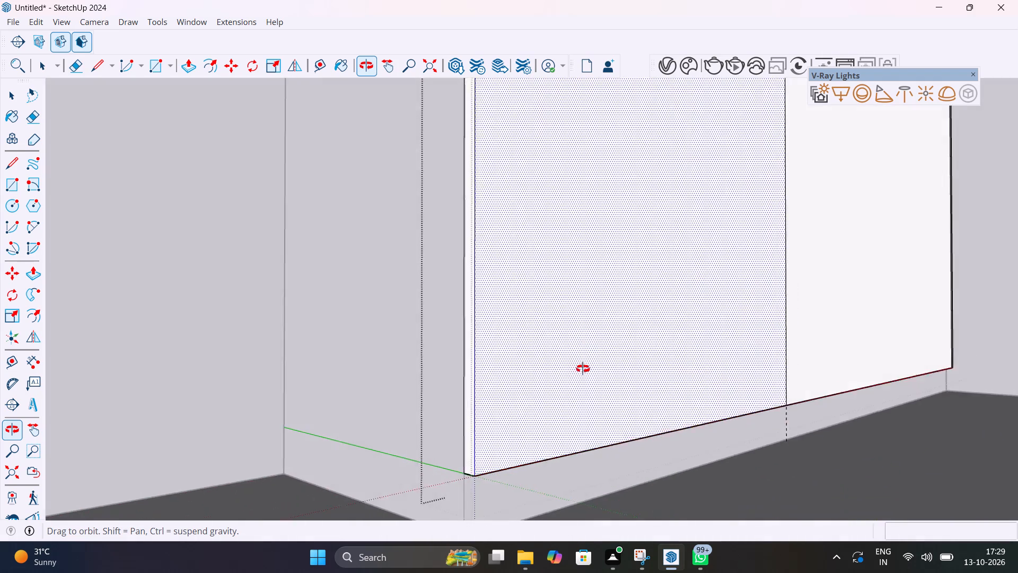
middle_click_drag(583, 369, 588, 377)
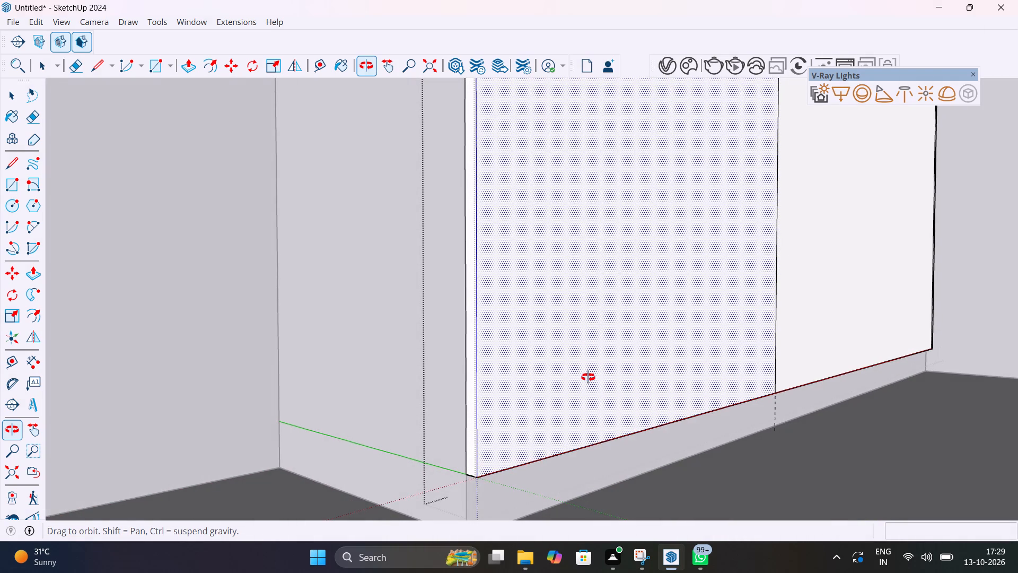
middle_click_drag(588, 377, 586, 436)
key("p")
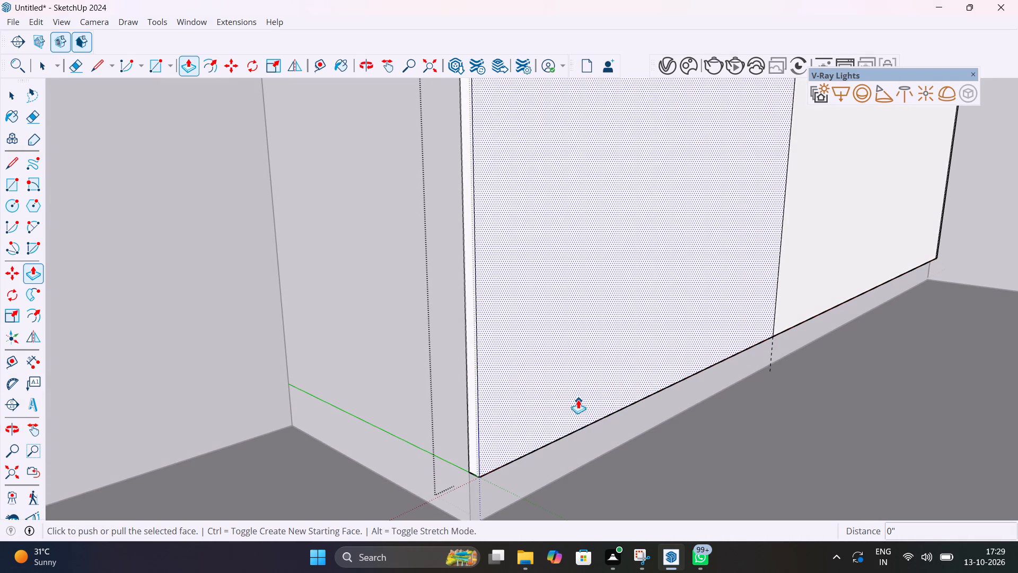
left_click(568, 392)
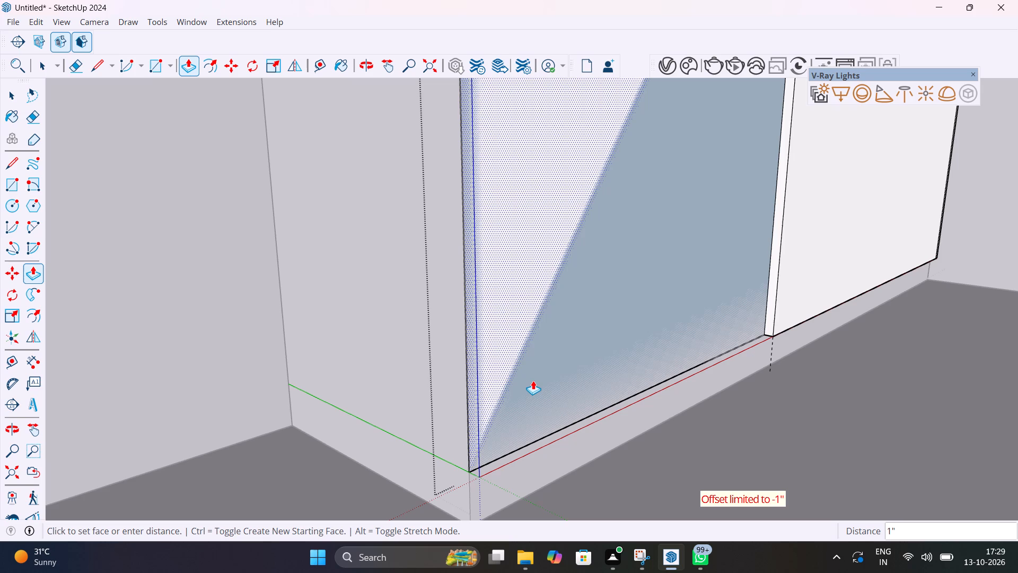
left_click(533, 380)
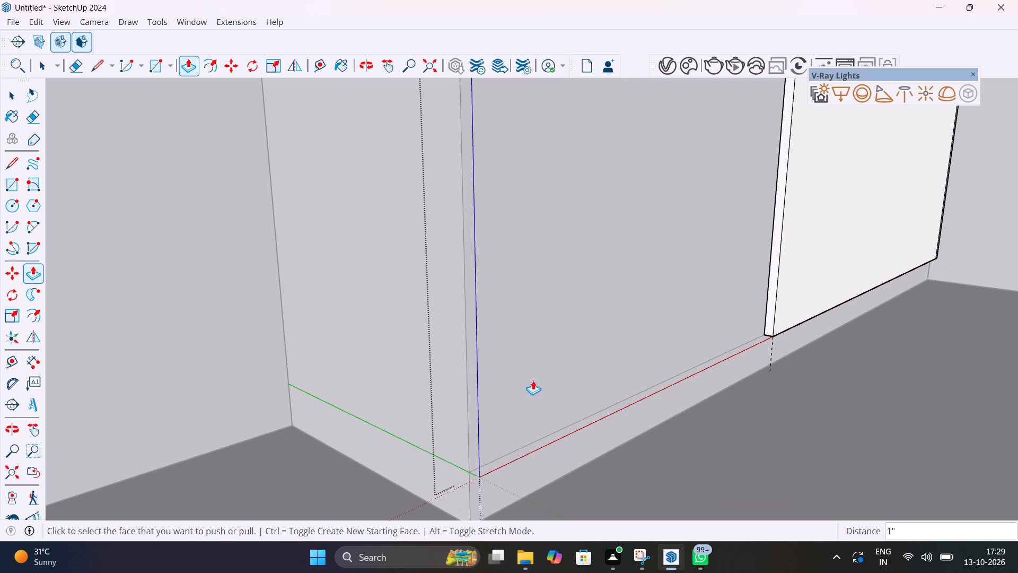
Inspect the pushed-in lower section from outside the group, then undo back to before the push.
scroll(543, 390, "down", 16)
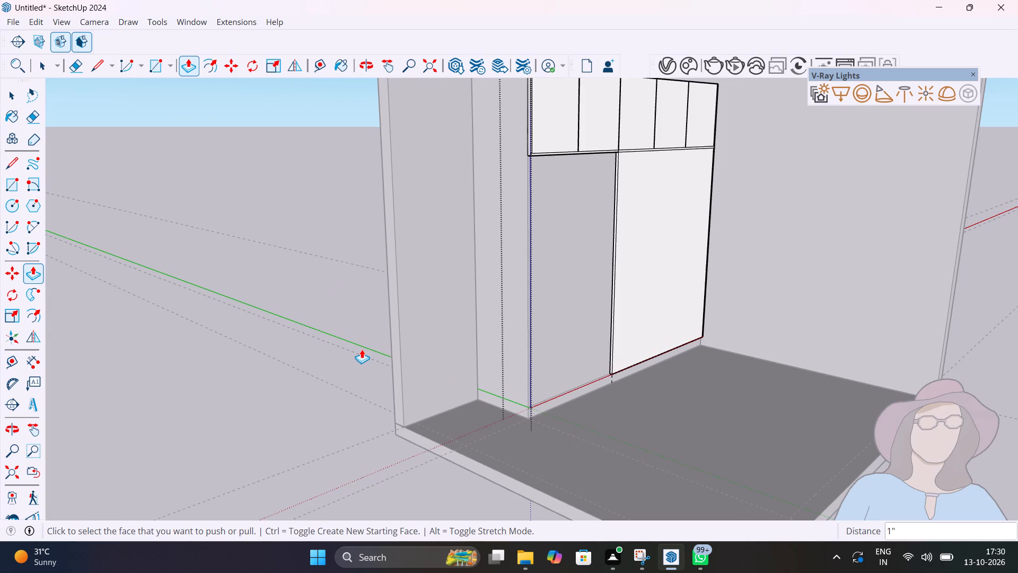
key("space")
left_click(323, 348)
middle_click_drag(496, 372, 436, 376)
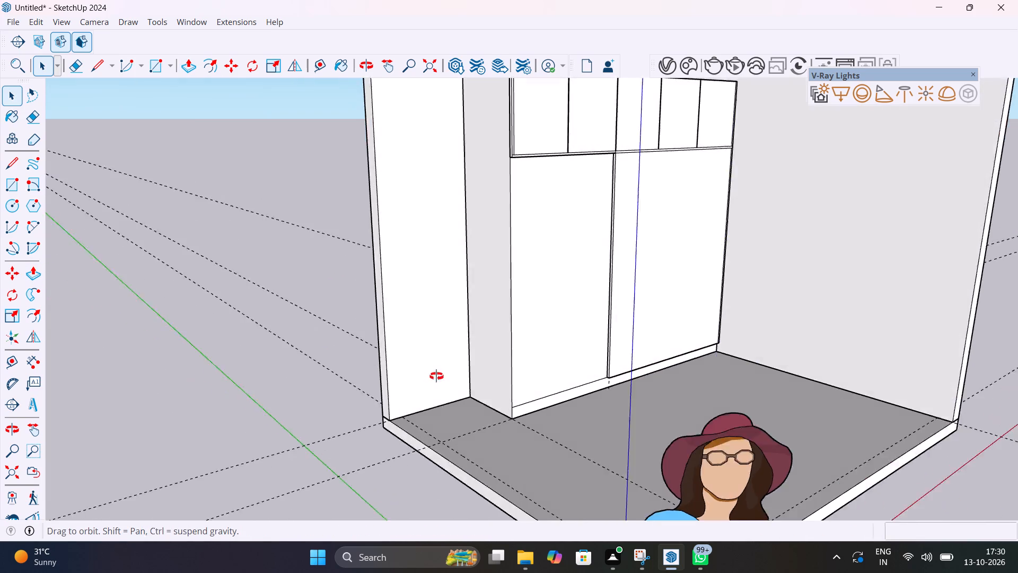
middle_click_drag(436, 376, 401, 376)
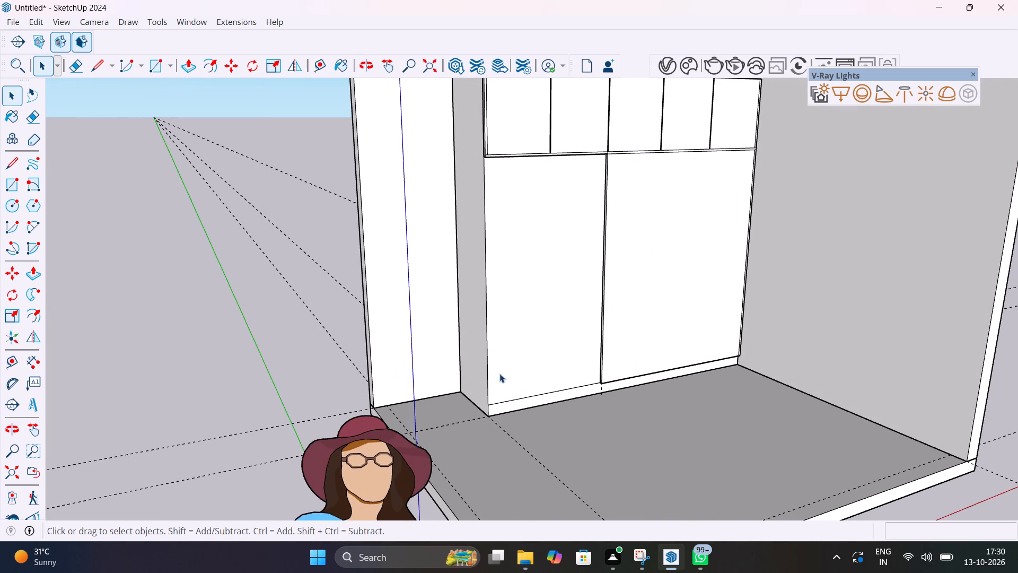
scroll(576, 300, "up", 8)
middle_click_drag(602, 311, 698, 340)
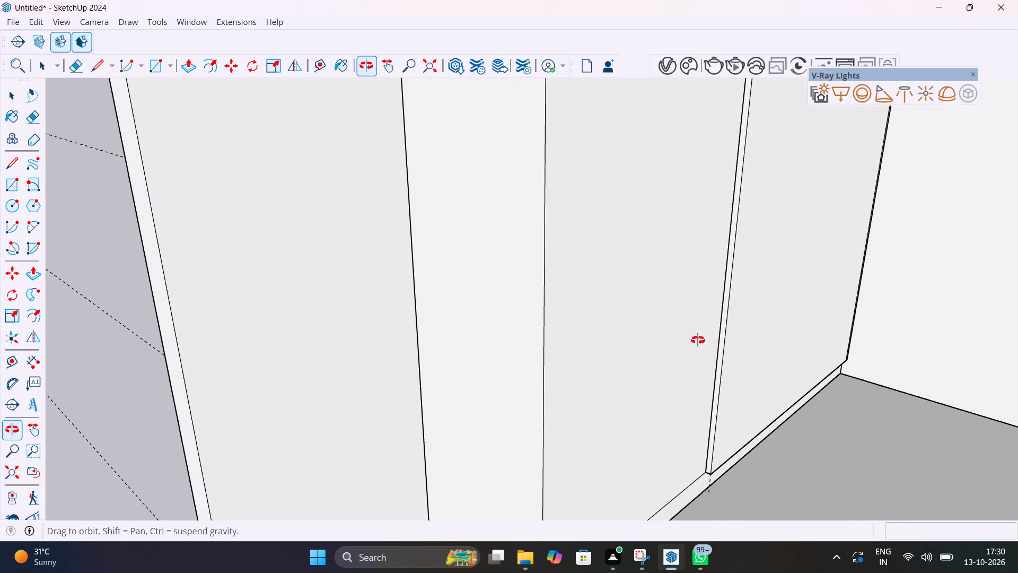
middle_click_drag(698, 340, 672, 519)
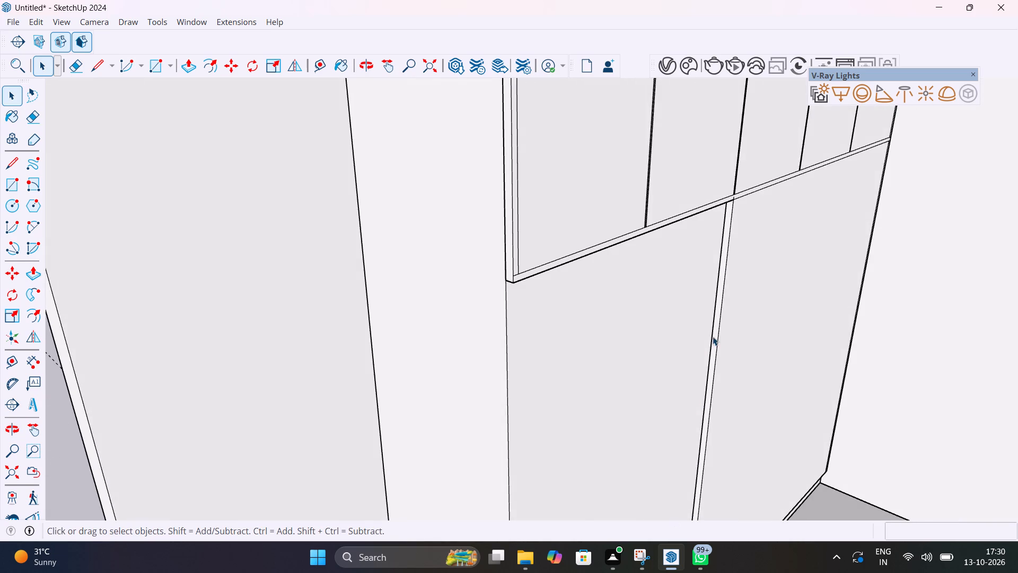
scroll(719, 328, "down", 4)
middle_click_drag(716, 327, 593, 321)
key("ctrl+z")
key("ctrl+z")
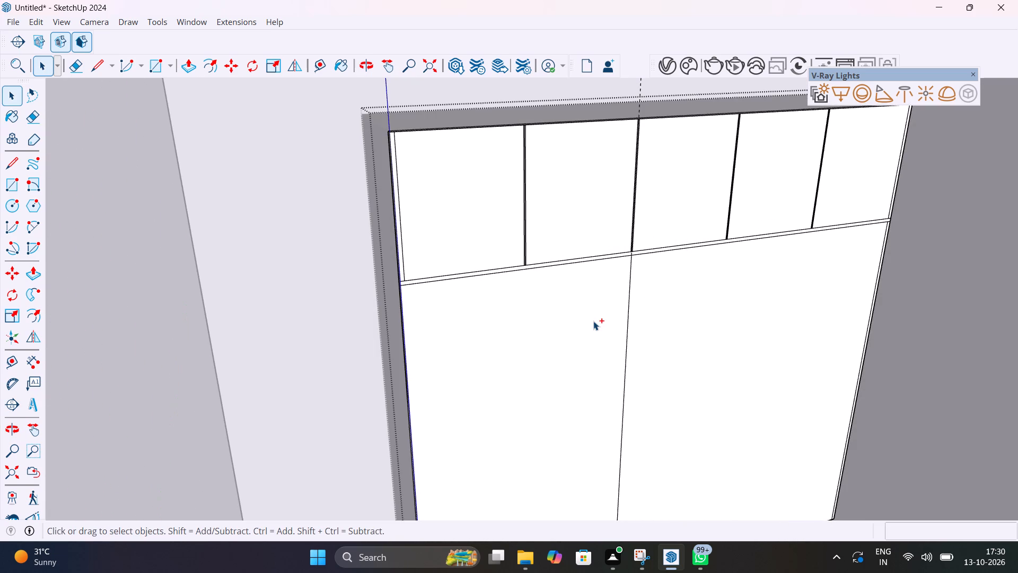
Copy the lower section's vertical dividing line 4mm toward the blue axis, along the 18mm strip's lower line.
scroll(637, 263, "up", 12)
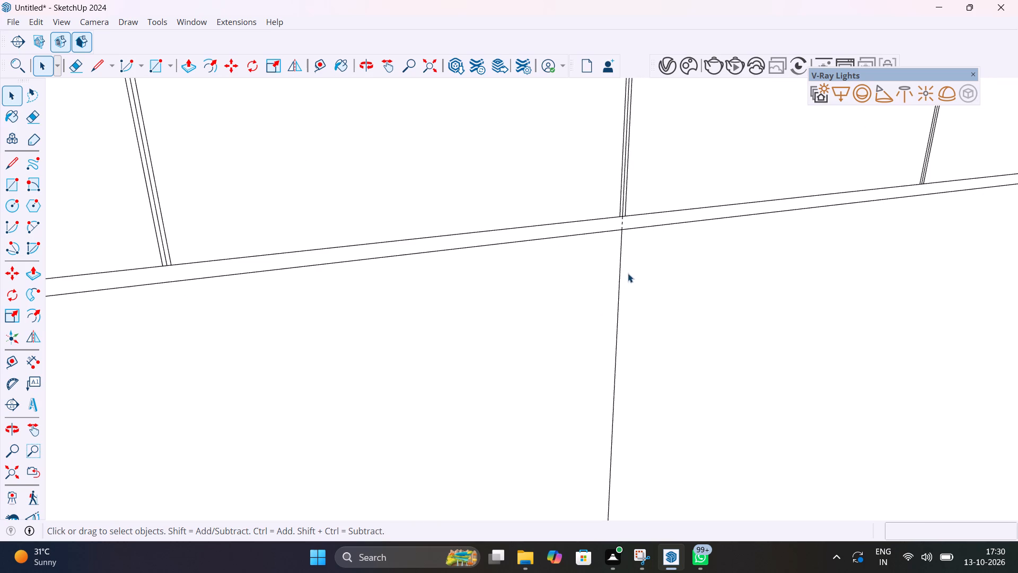
left_click(620, 283)
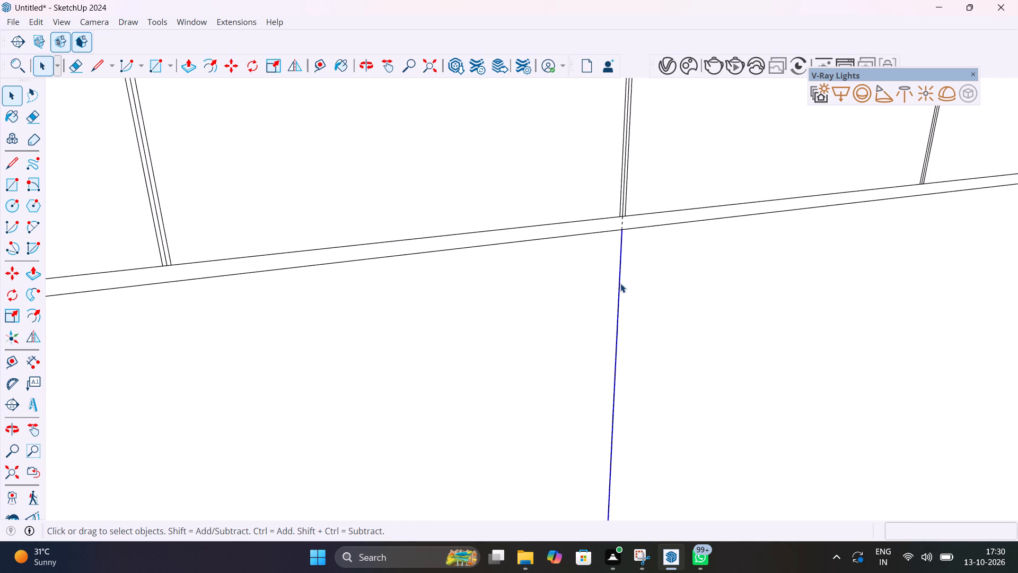
key("m")
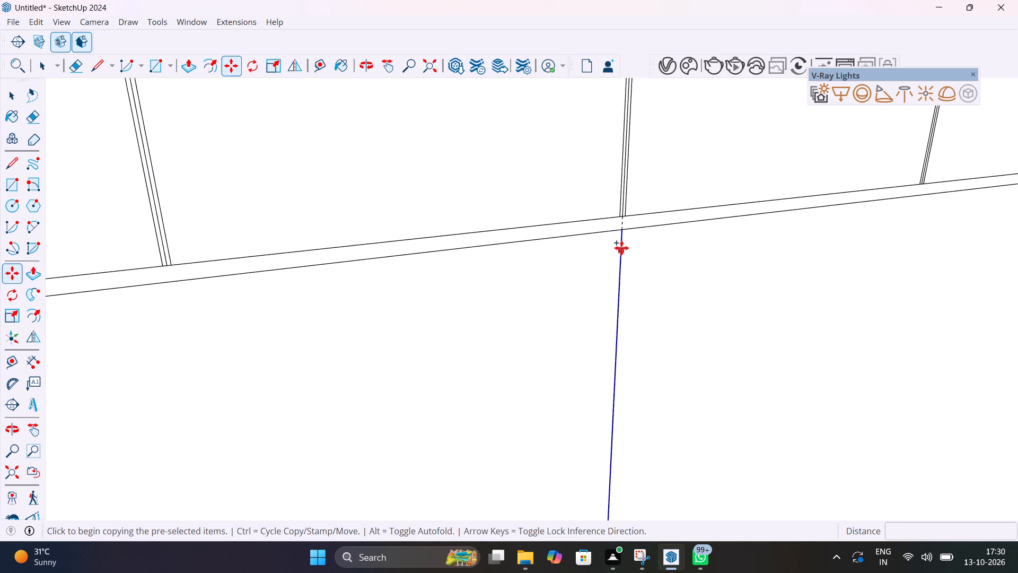
left_click(623, 232)
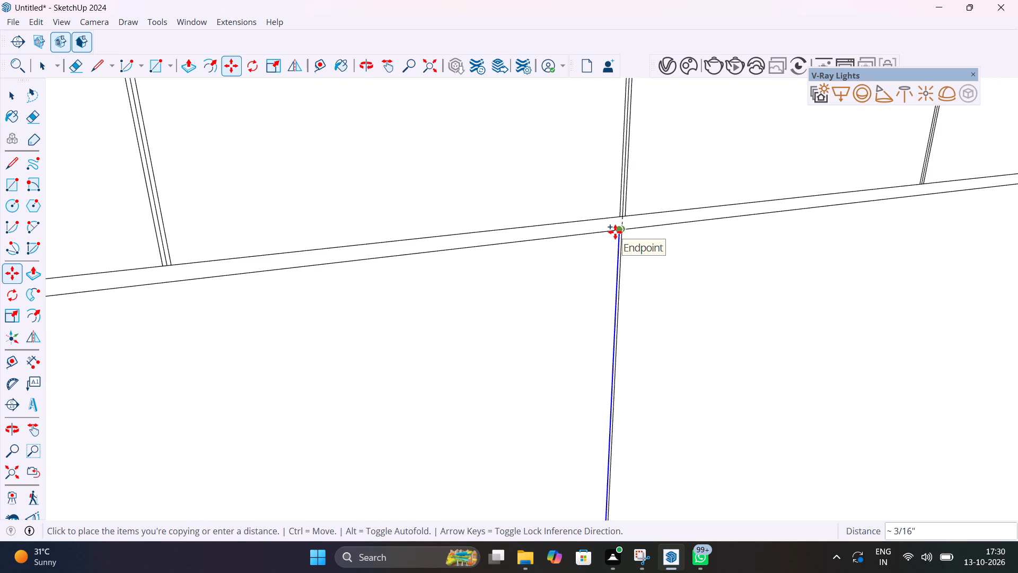
type("4mm")
key("Return")
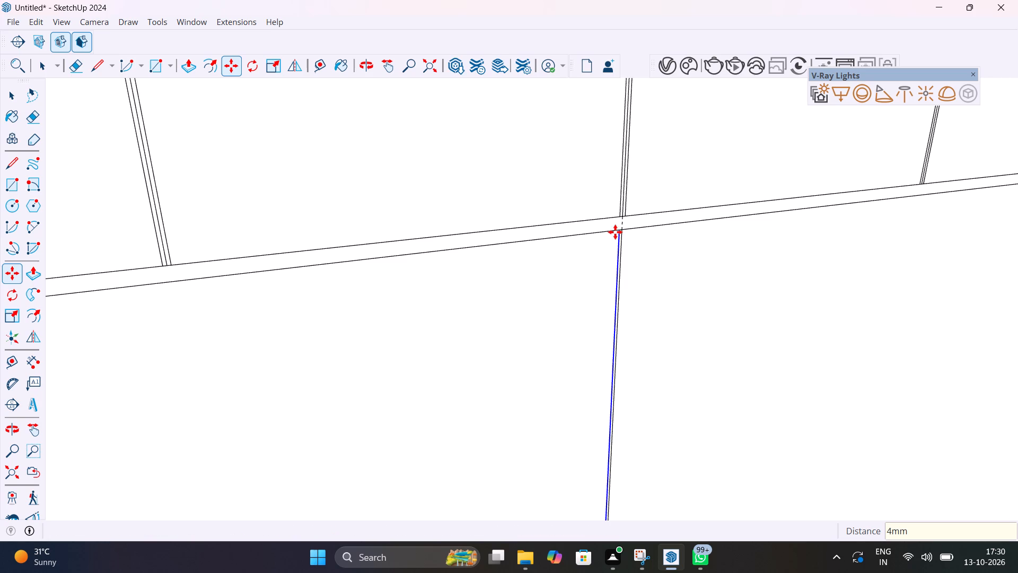
key("space")
Push the lower section's face between the blue axis and the 4mm gap 1" inward.
scroll(573, 286, "down", 13)
middle_click_drag(533, 307, 534, 308, "shift")
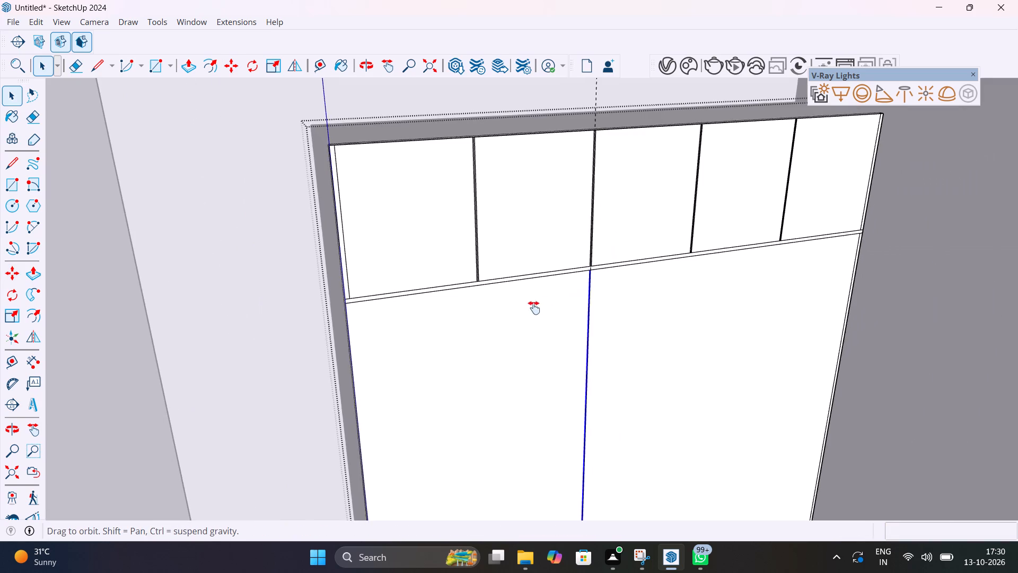
middle_click_drag(534, 308, 696, 262, "shift")
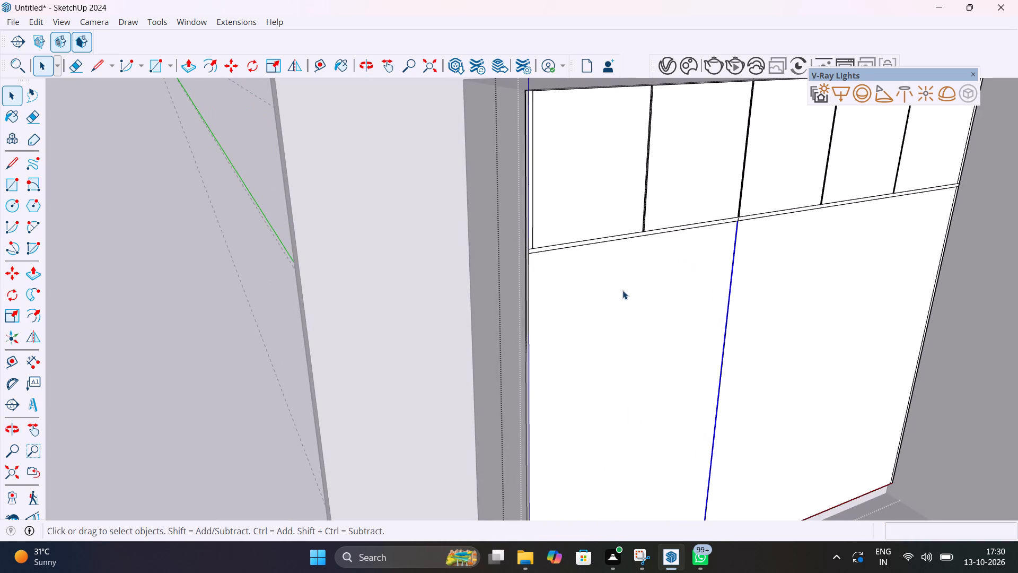
left_click(621, 304)
key("p")
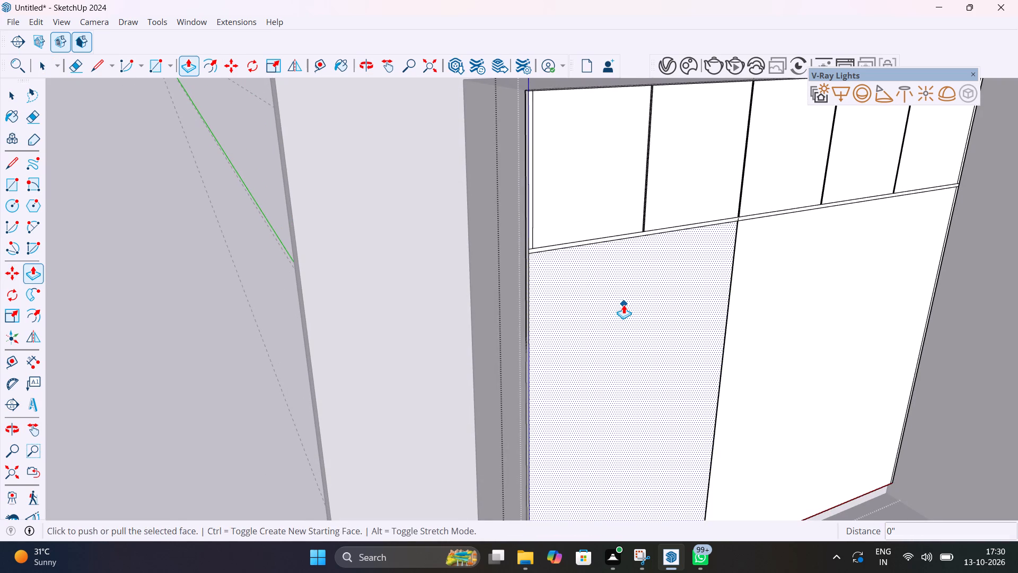
left_click(624, 305)
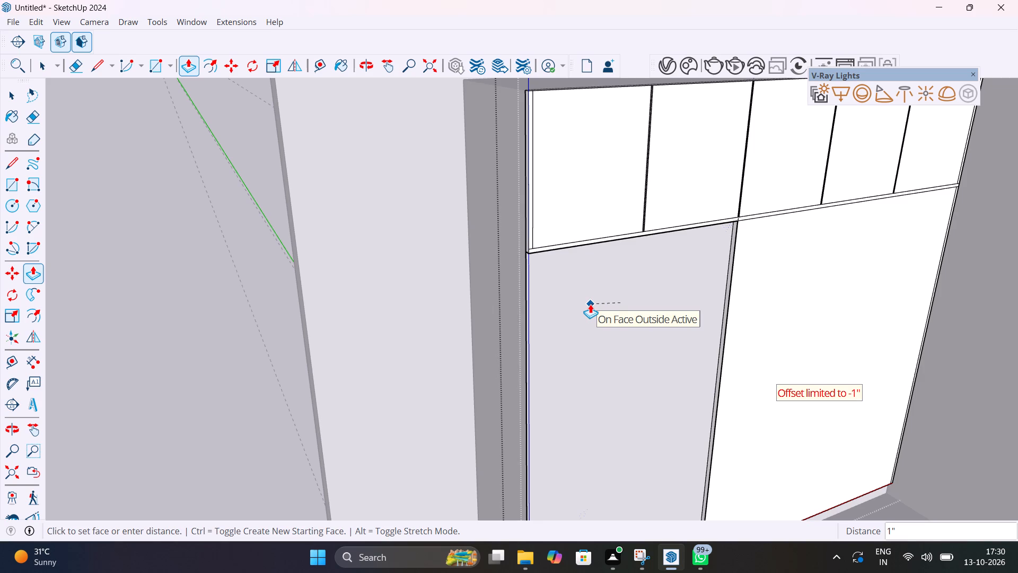
left_click(590, 304)
key("space")
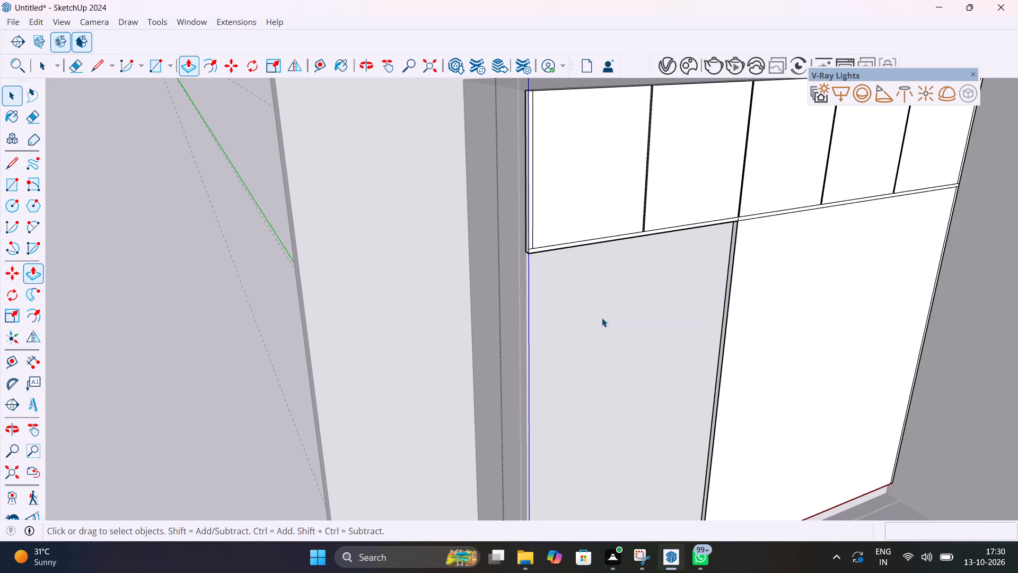
Check the pushed-in lower face from outside the group, undo its 1" push, and leave the group.
scroll(737, 250, "up", 15)
middle_click_drag(754, 282, 693, 268)
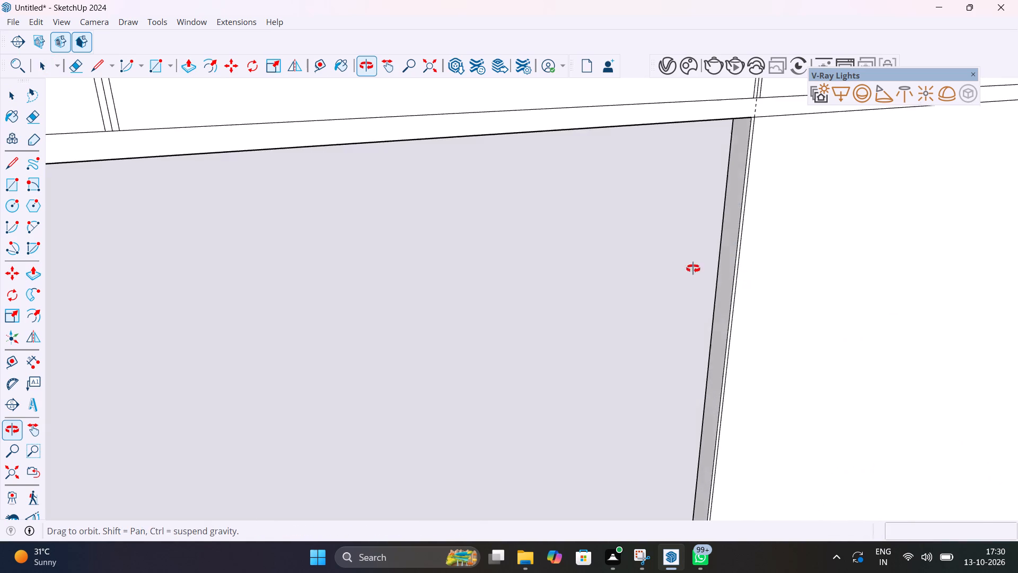
middle_click_drag(693, 268, 813, 237)
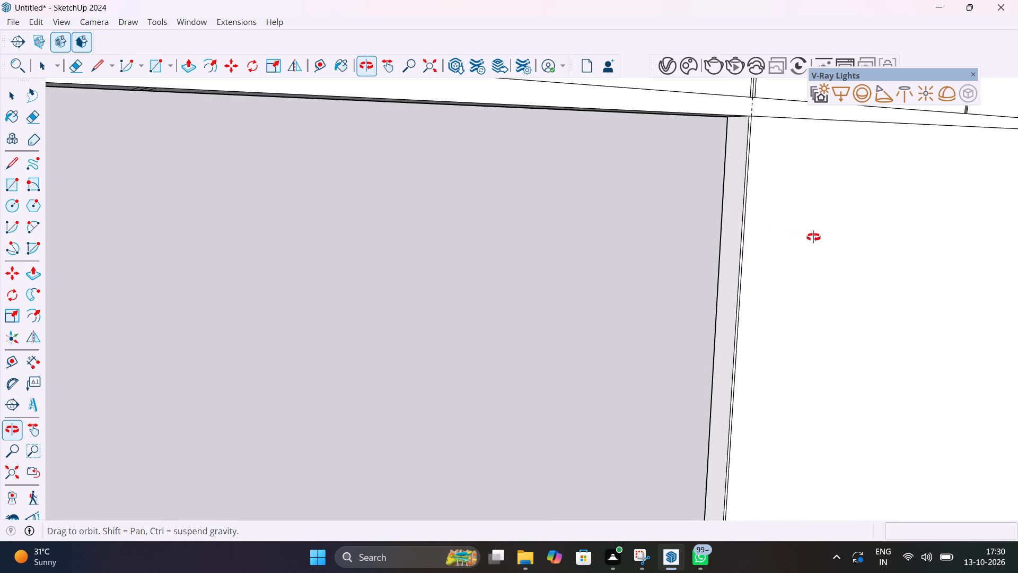
middle_click_drag(813, 237, 814, 237)
scroll(814, 237, "down", 20)
scroll(814, 237, "down", 1)
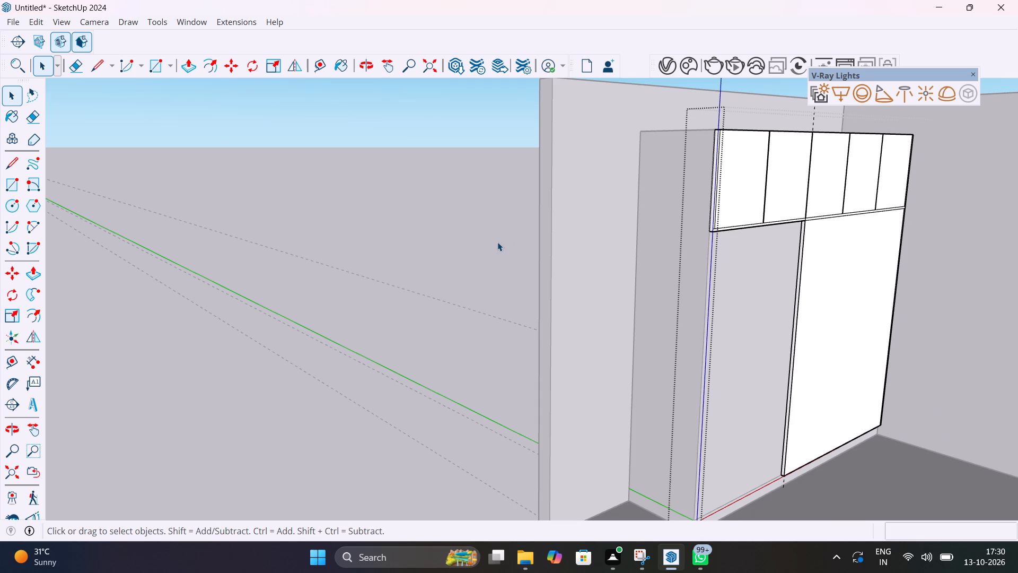
left_click(497, 242)
middle_click_drag(731, 397, 644, 329, "shift")
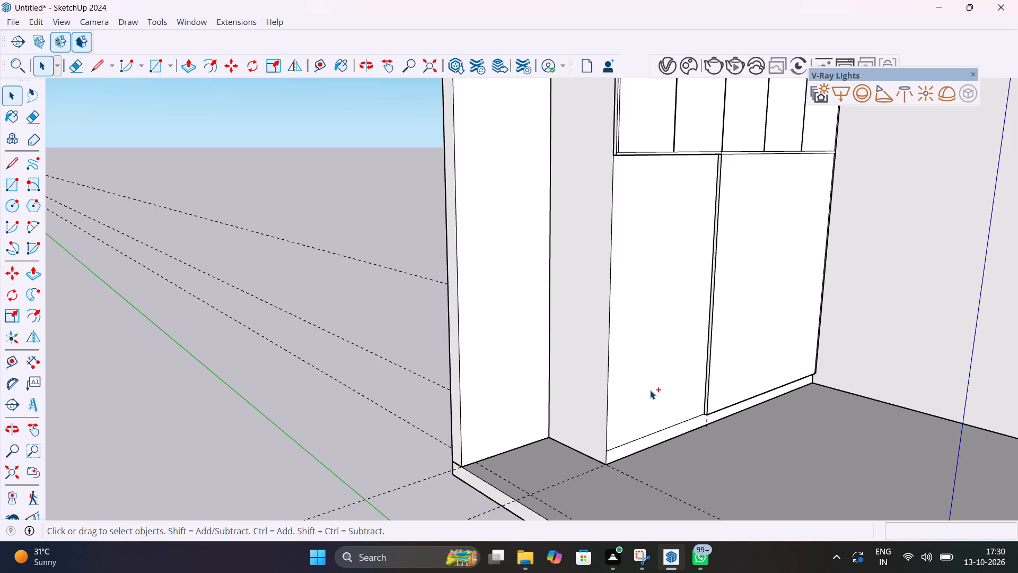
key("ctrl+z")
key("ctrl+z")
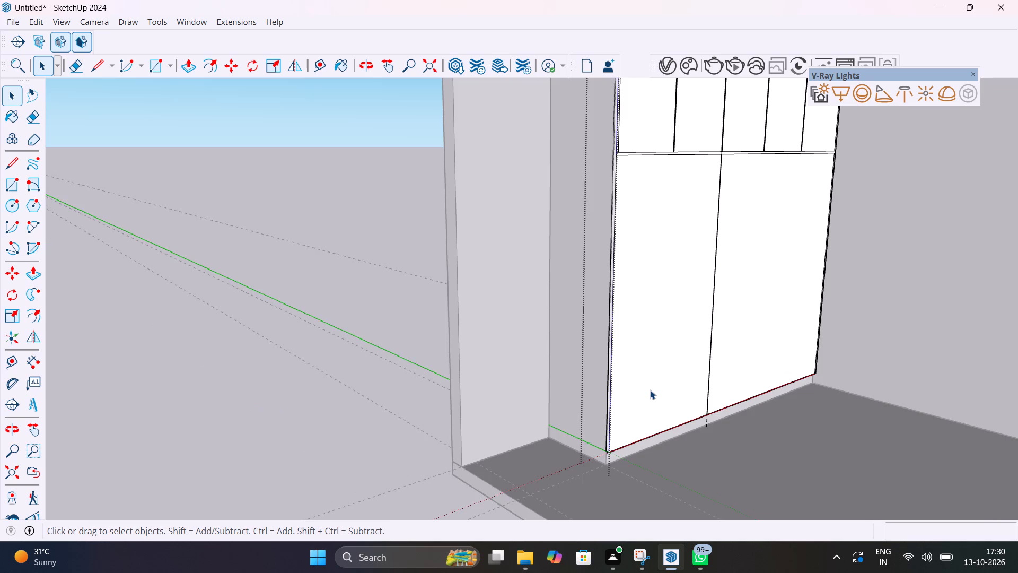
scroll(650, 390, "down", 7)
left_click(519, 277)
Measure the lower section's width along its bottom edge, from the outer bottom corner at the open side to the 4mm gap.
scroll(636, 424, "up", 4)
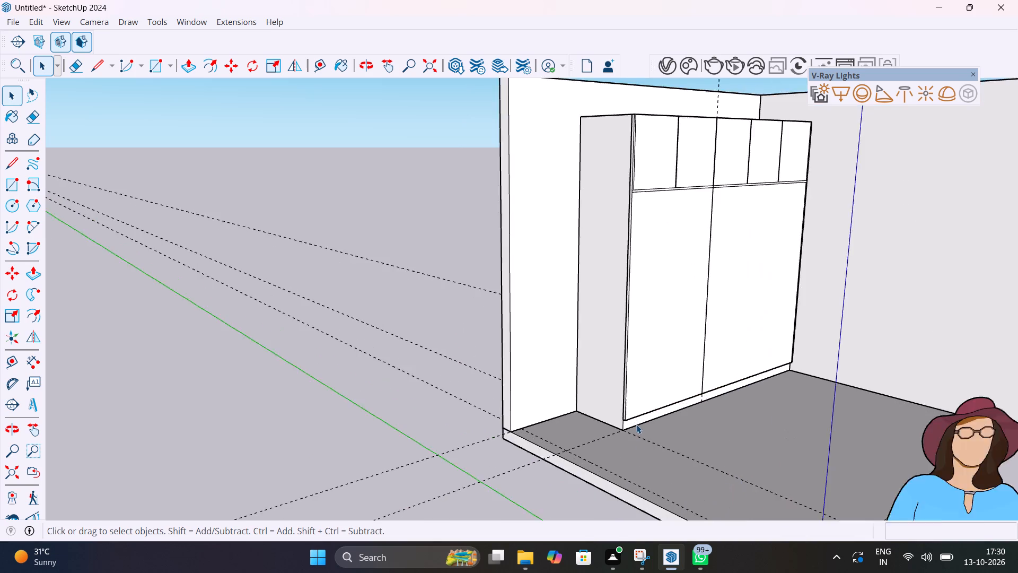
scroll(636, 424, "up", 6)
middle_click_drag(600, 420, 529, 454)
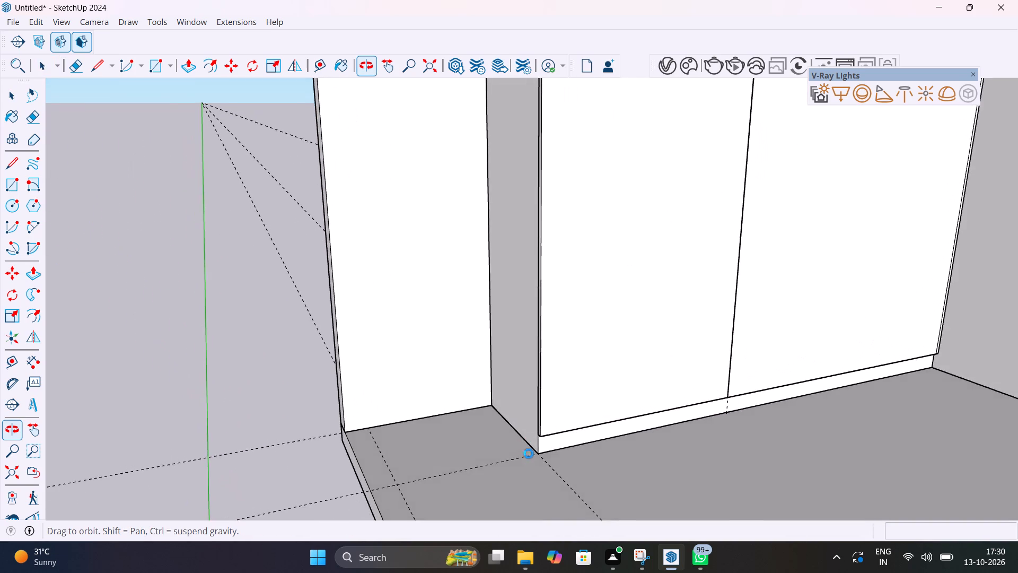
middle_click_drag(529, 454, 463, 479)
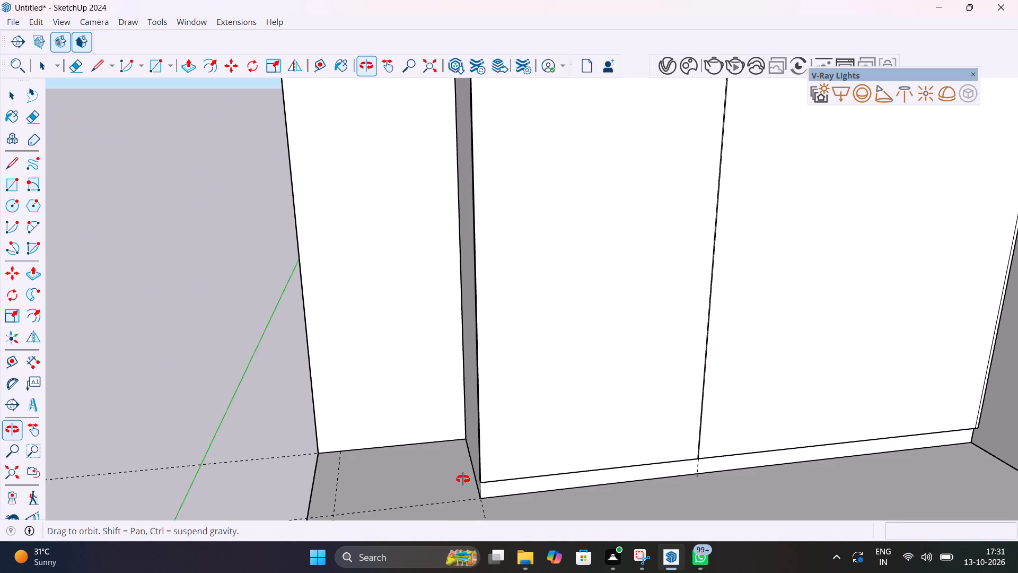
middle_click_drag(463, 479, 540, 468)
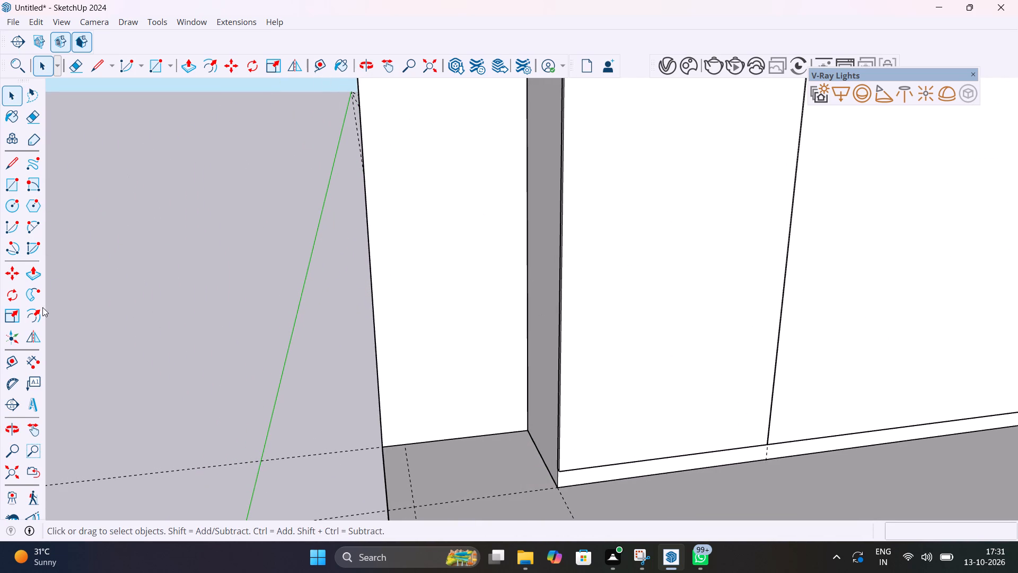
left_click(33, 359)
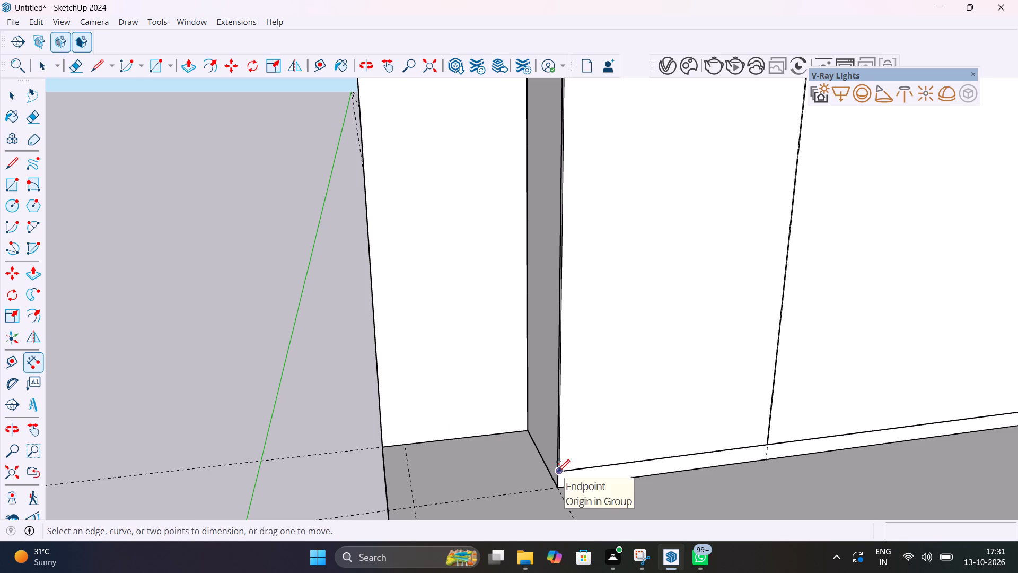
left_click(557, 471)
scroll(768, 441, "up", 12)
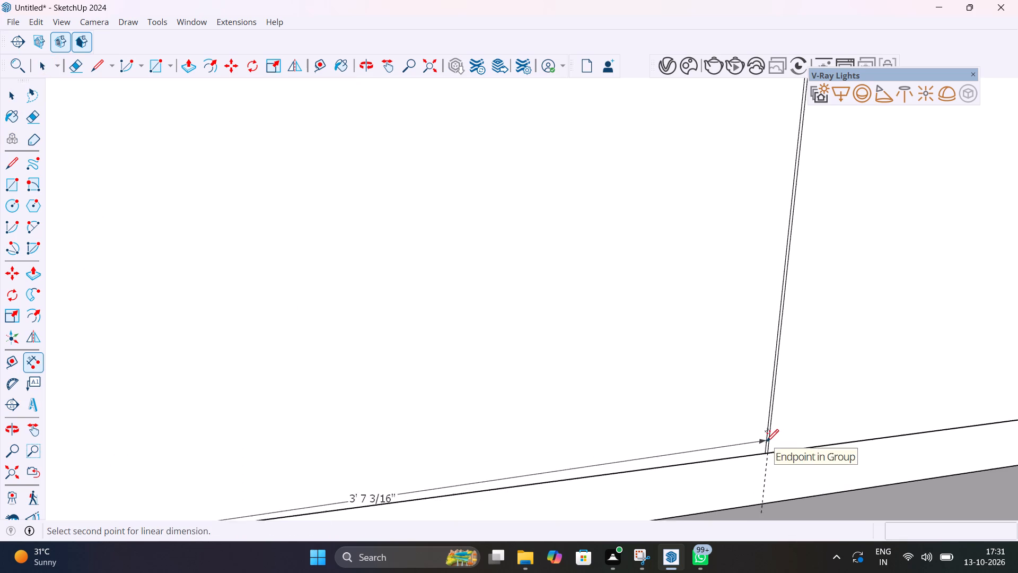
scroll(766, 441, "up", 2)
scroll(760, 455, "down", 6)
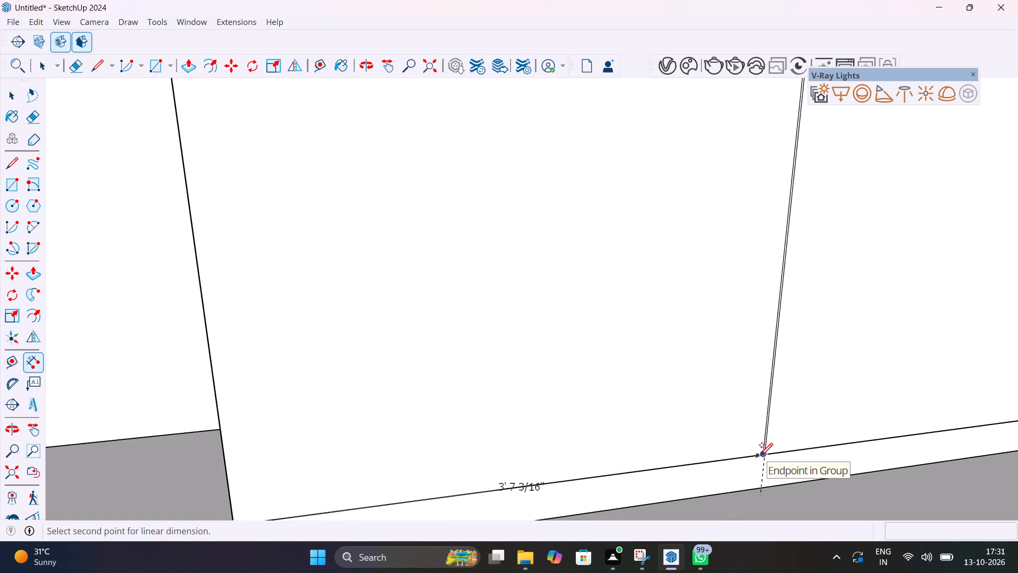
key("Escape")
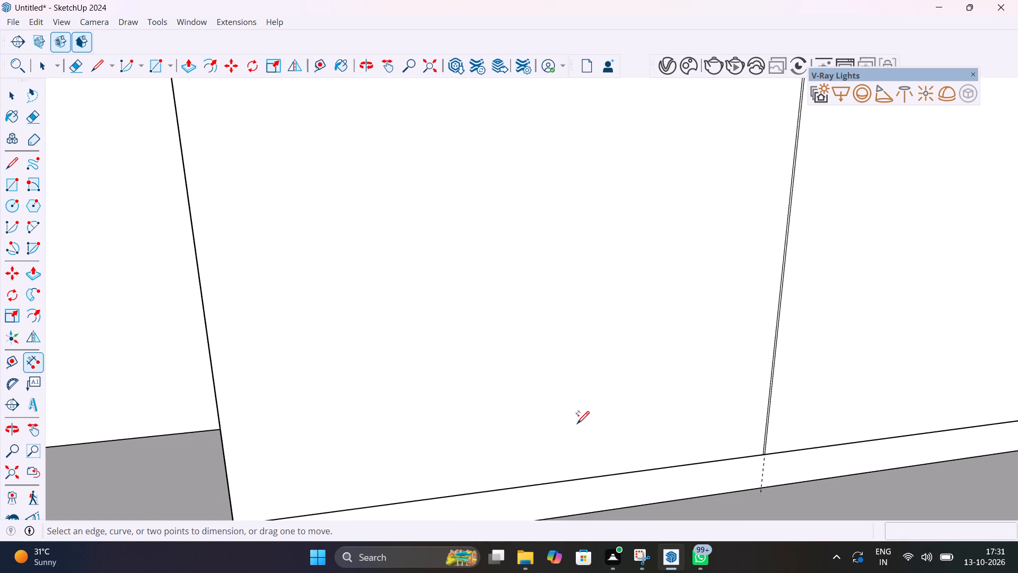
scroll(577, 423, "down", 11)
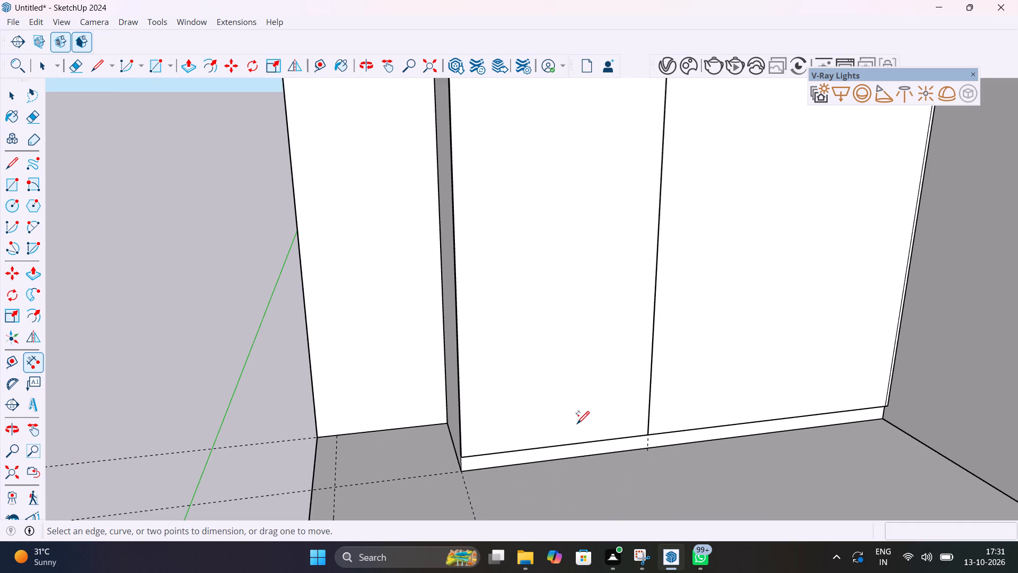
Place a vertical guide 2' from the lower section's outer vertical edge, toward the 4mm gap.
key("t")
scroll(459, 392, "up", 10)
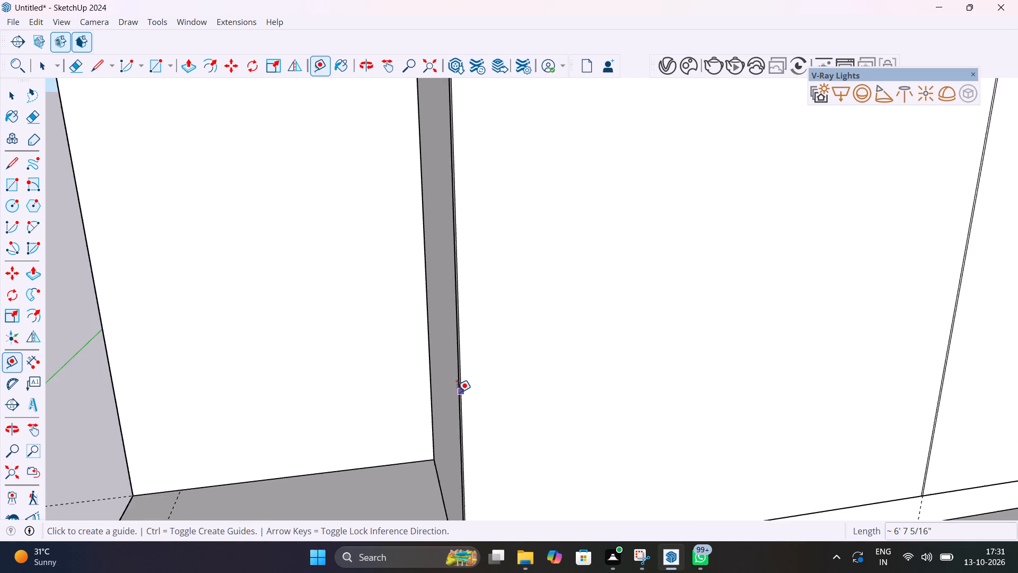
scroll(457, 392, "up", 14)
middle_click_drag(492, 406, 582, 416)
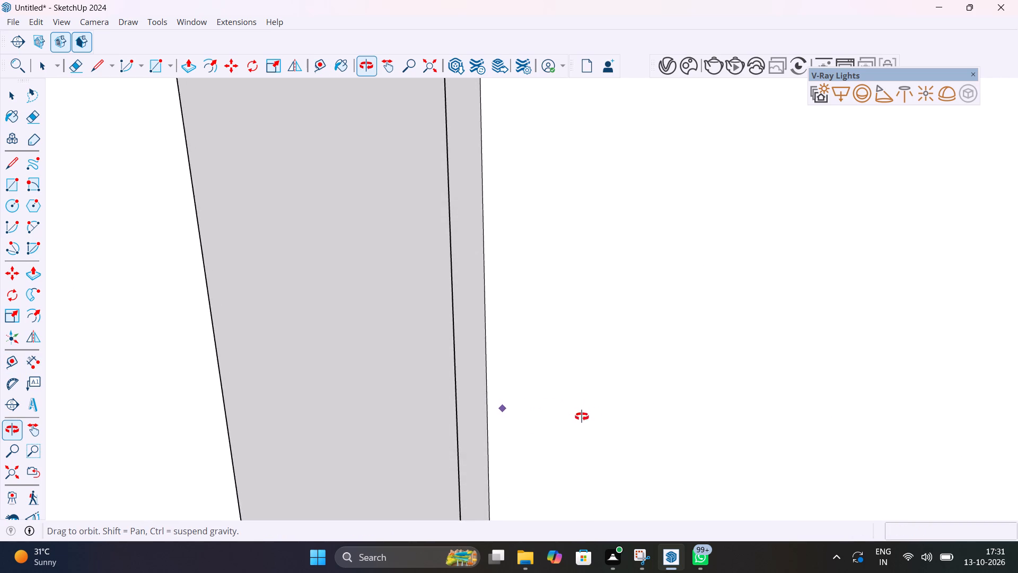
middle_click_drag(582, 416, 526, 431)
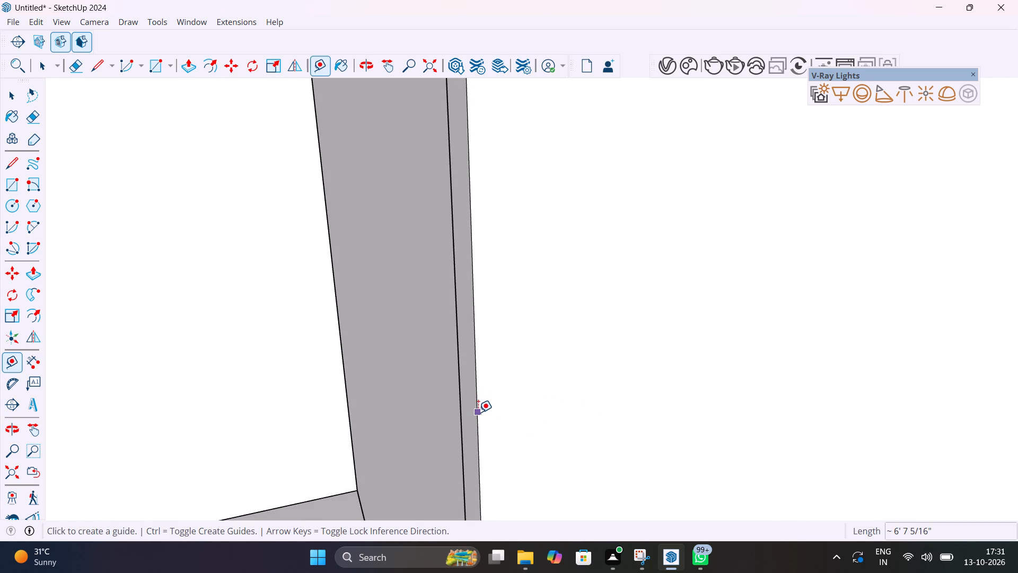
left_click(478, 412)
scroll(528, 407, "down", 13)
scroll(650, 377, "down", 11)
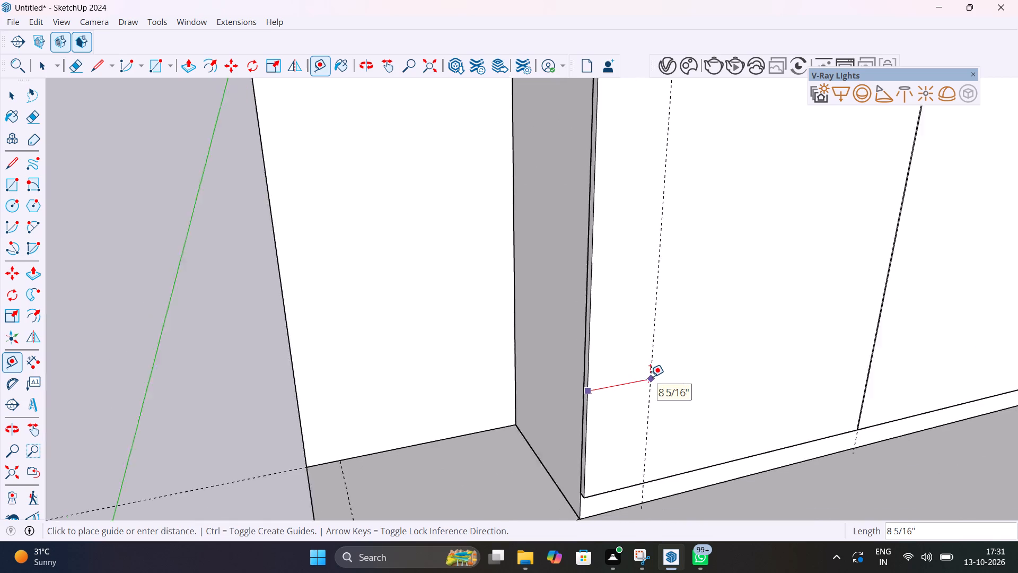
scroll(650, 377, "down", 3)
type("2'")
key("Return")
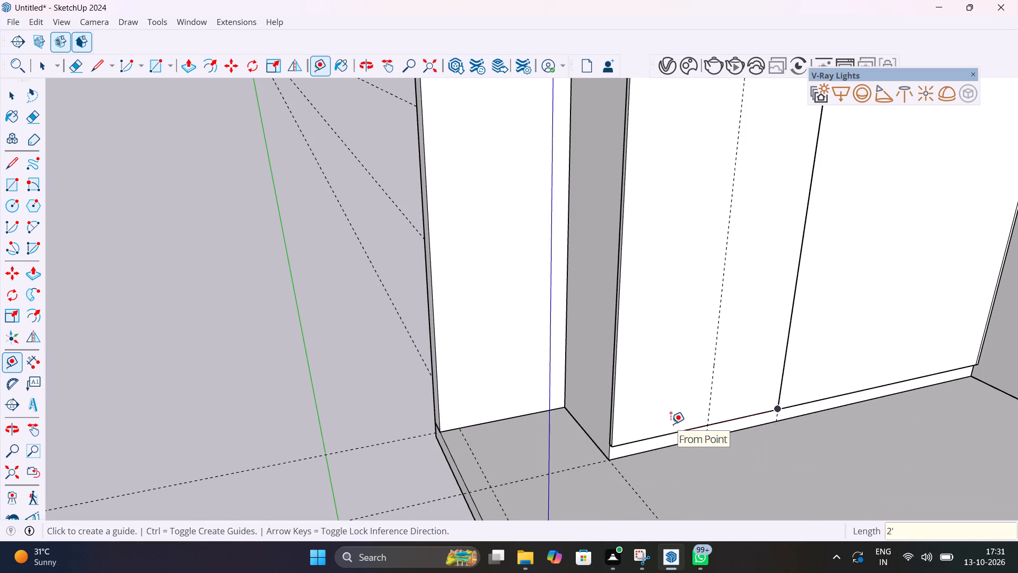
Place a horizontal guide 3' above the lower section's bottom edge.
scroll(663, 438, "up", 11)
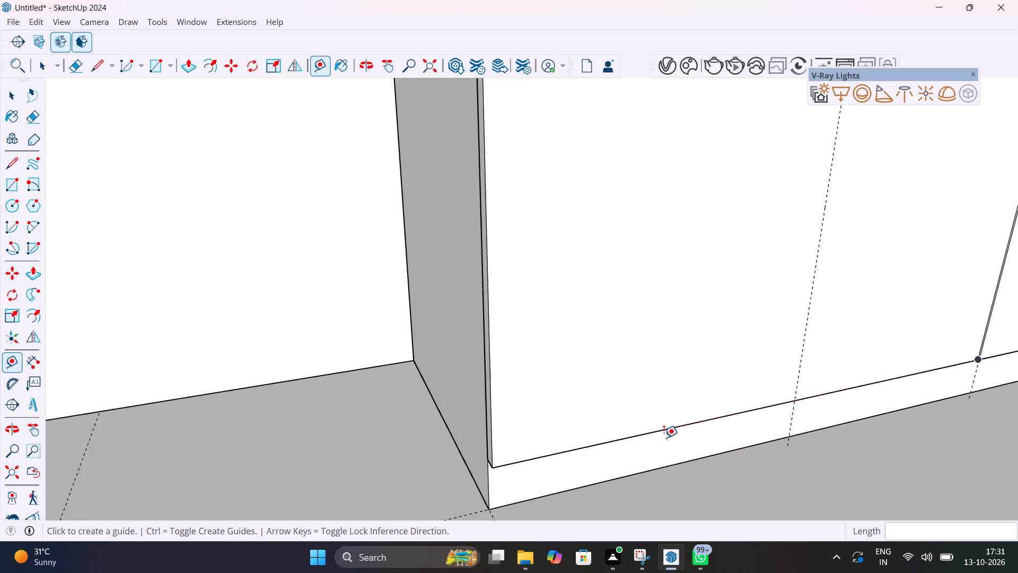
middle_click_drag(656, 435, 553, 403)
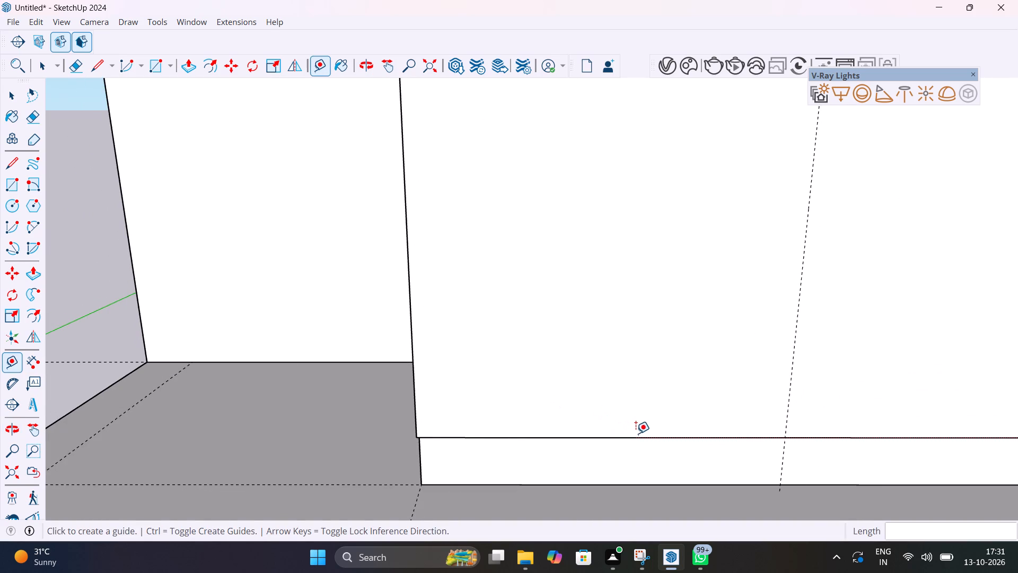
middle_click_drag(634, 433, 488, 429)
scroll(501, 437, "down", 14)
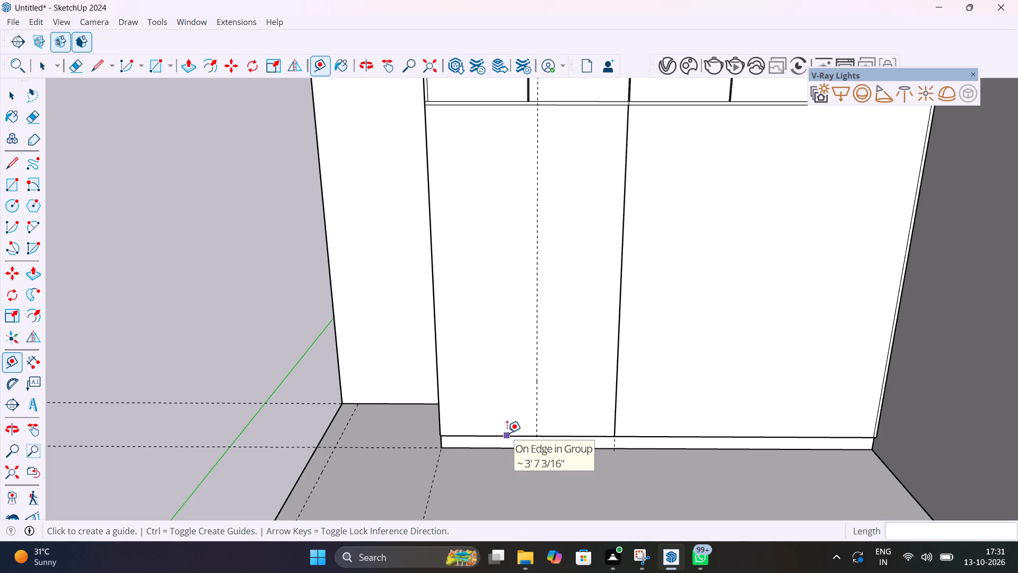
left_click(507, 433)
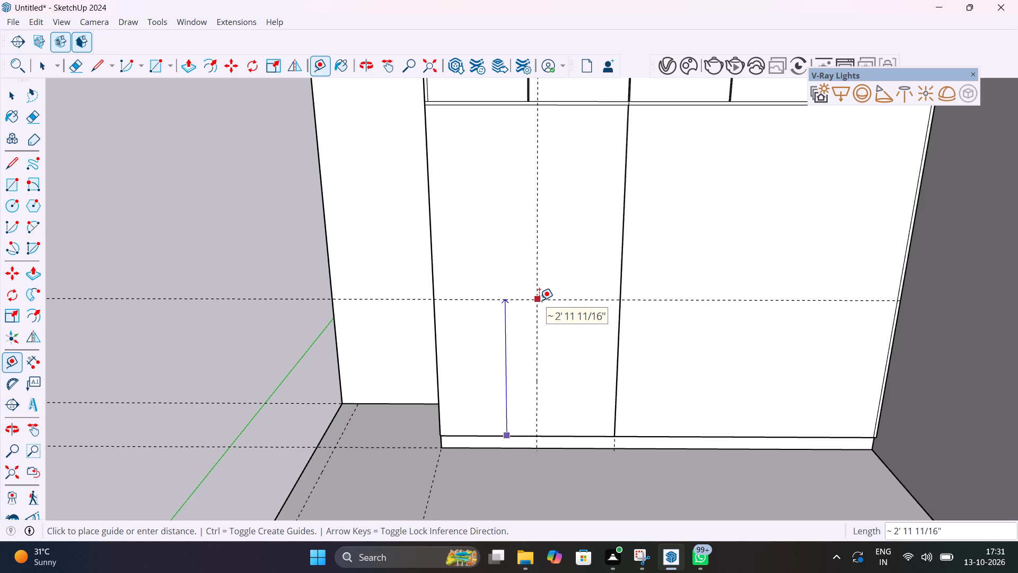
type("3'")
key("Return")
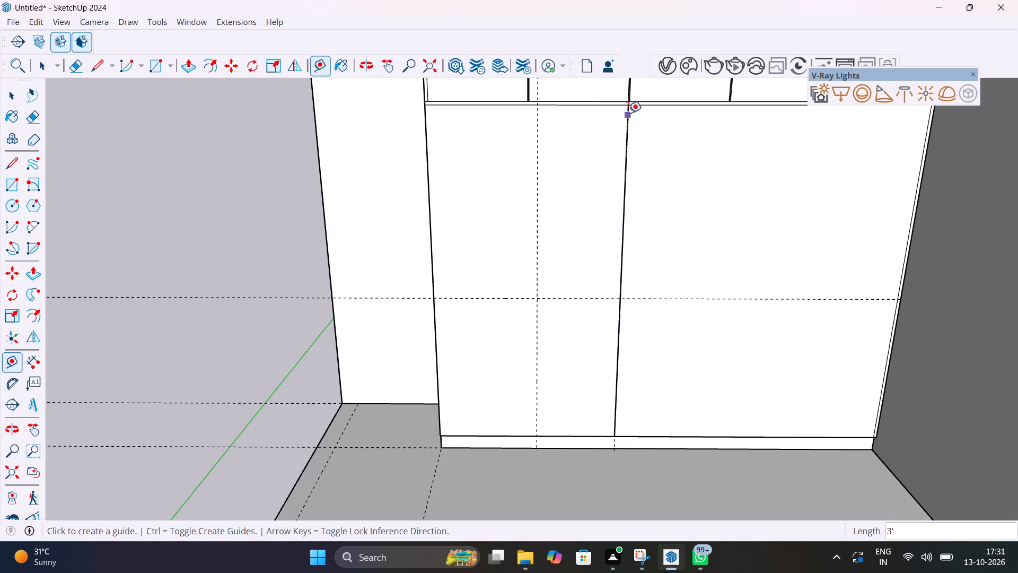
Measure the vertical distance from the 18mm strip's lower line down to the horizontal guide along the 2' guide.
left_click(39, 359)
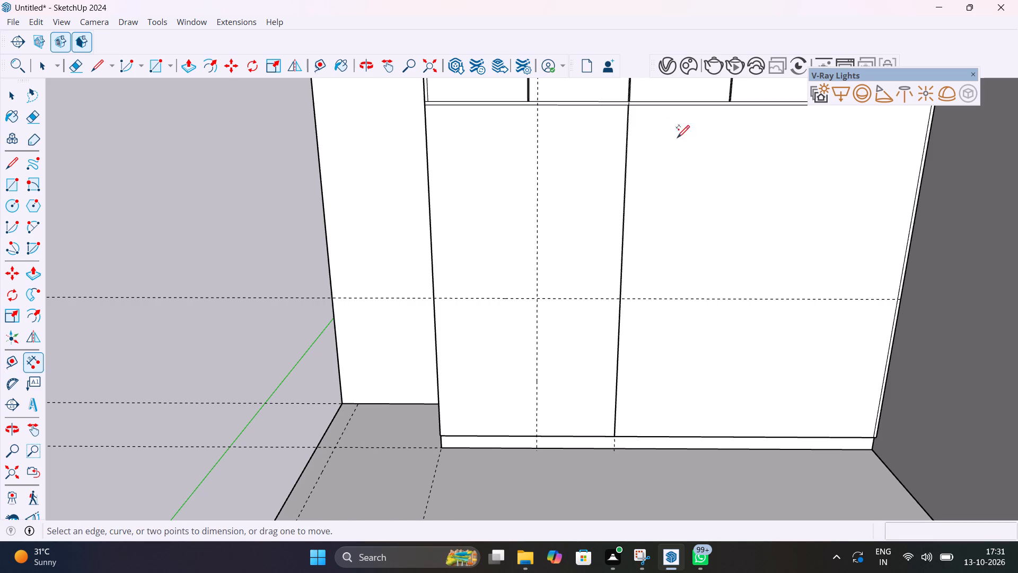
left_click(627, 108)
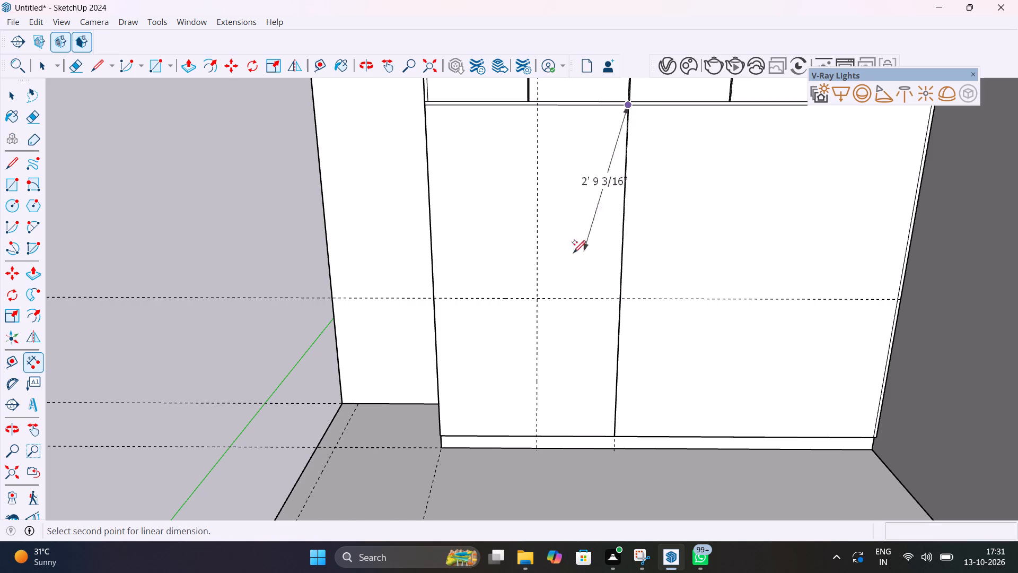
key("Escape")
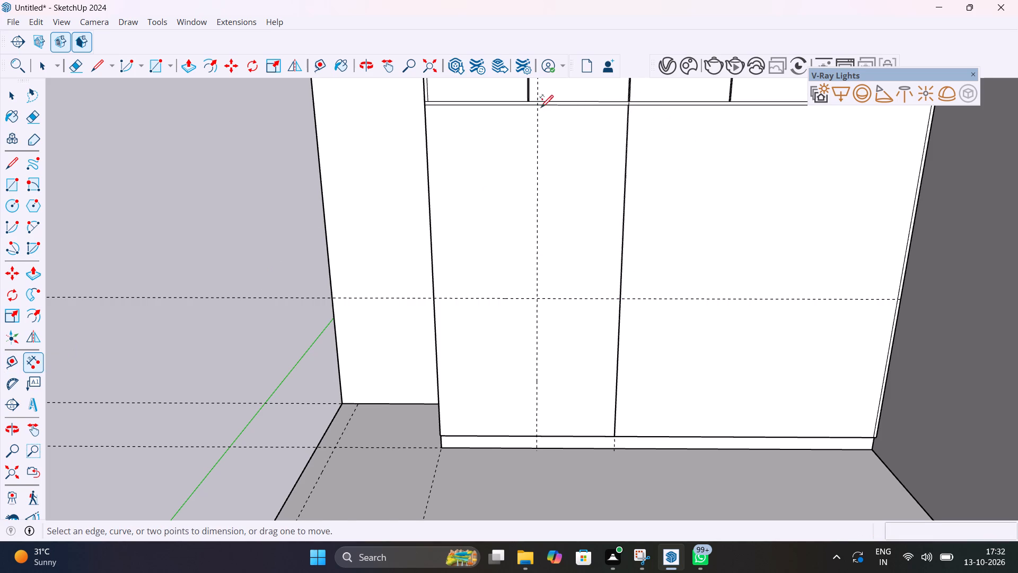
left_click(541, 105)
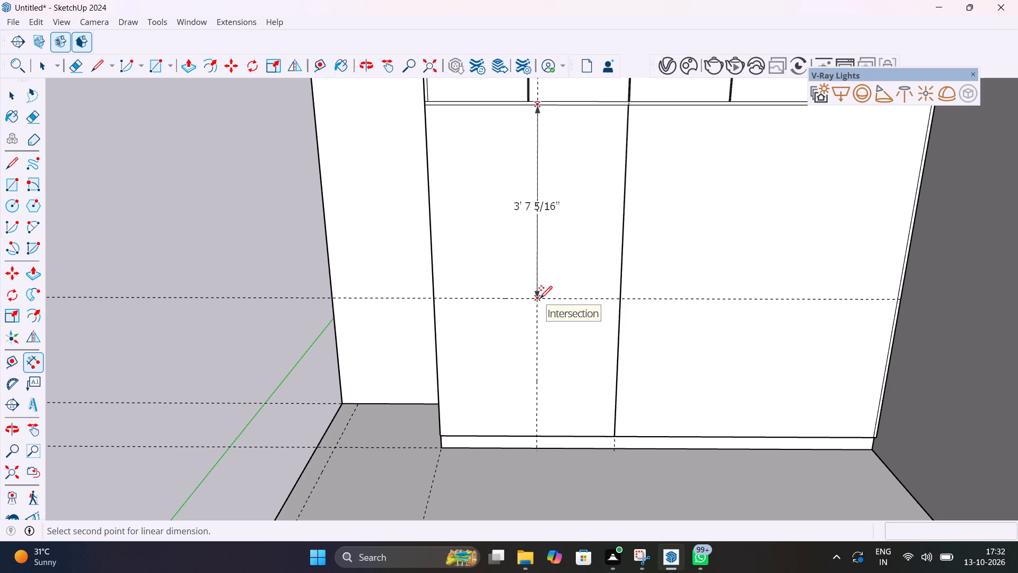
key("Escape")
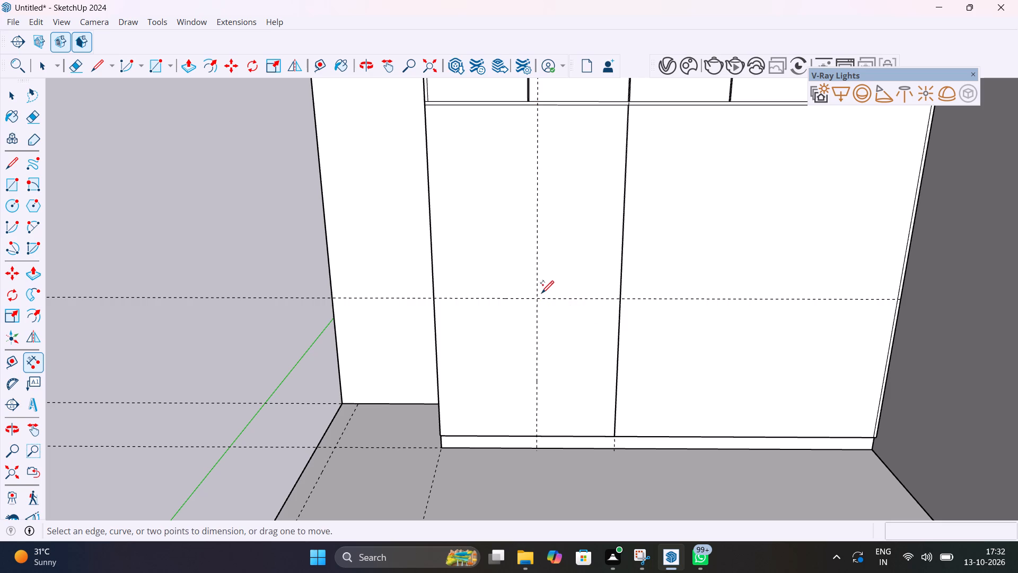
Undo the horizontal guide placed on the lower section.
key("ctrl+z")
Place a horizontal guide 3' above the lower section's bottom edge with the Tape Measure tool.
key("space")
type("t")
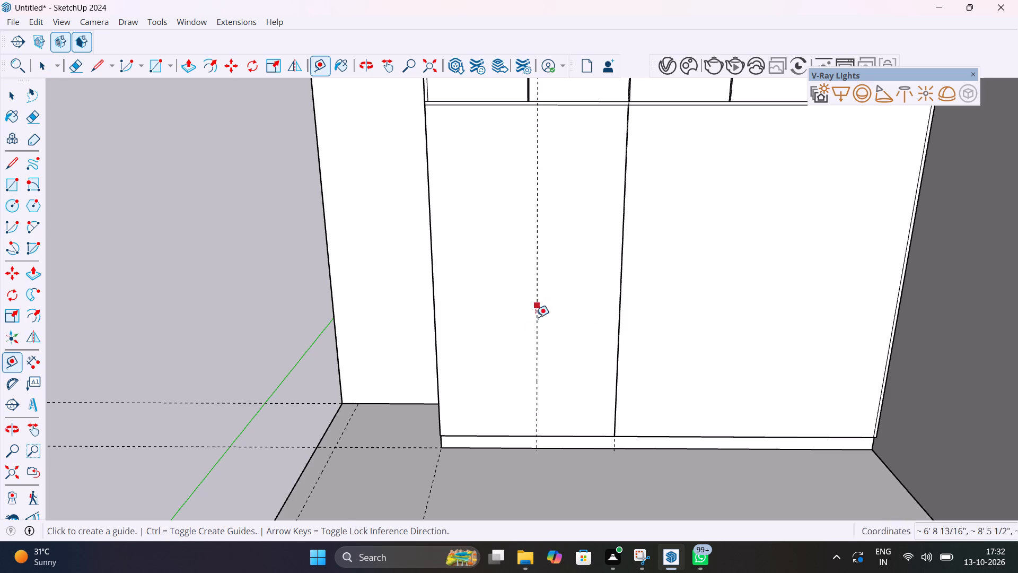
left_click(521, 433)
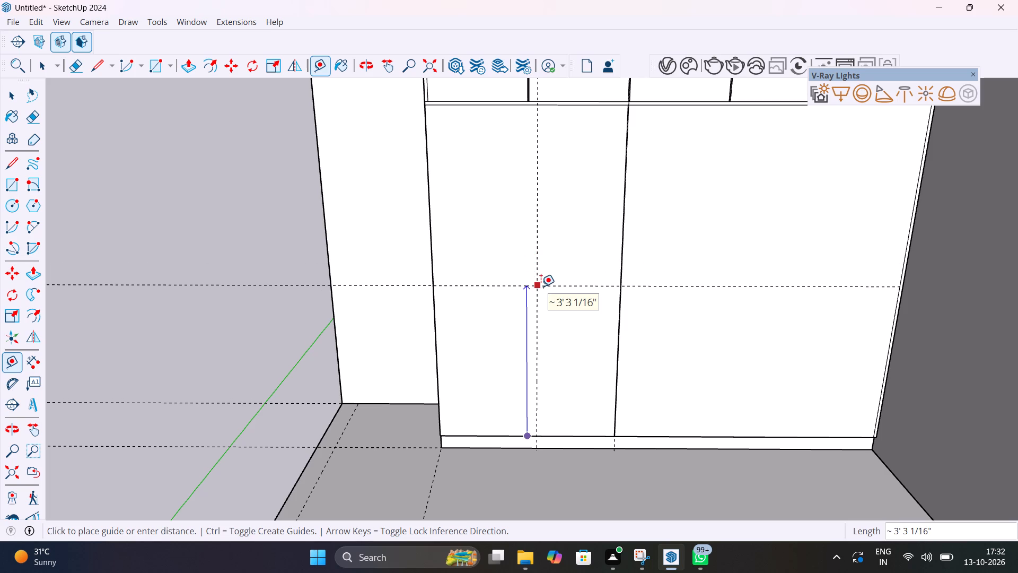
type("3'")
key("Return")
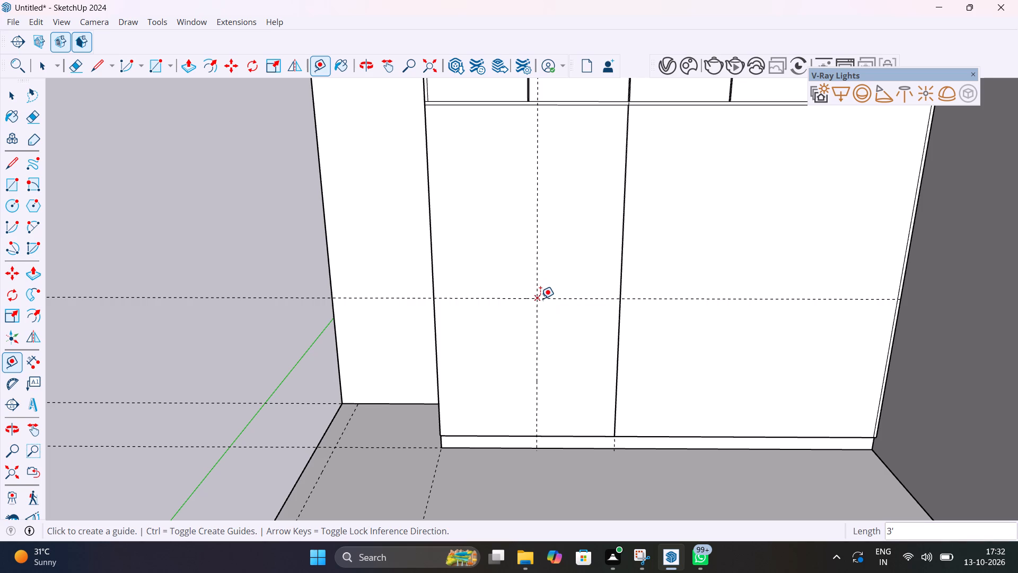
Measure from the intersection of the 2' and 3' guides across to the lower section's vertical dividing line.
left_click(538, 299)
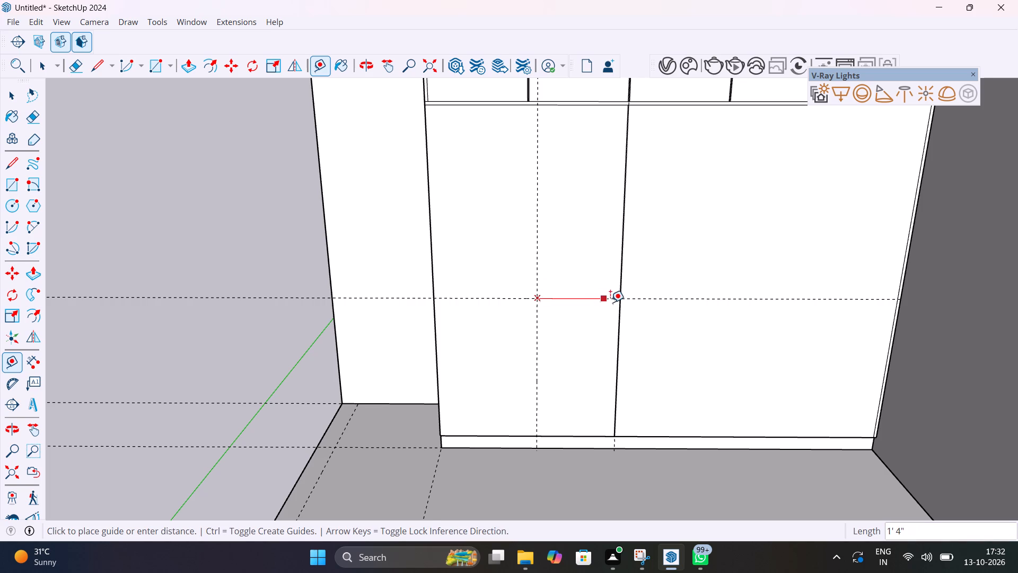
key("Escape")
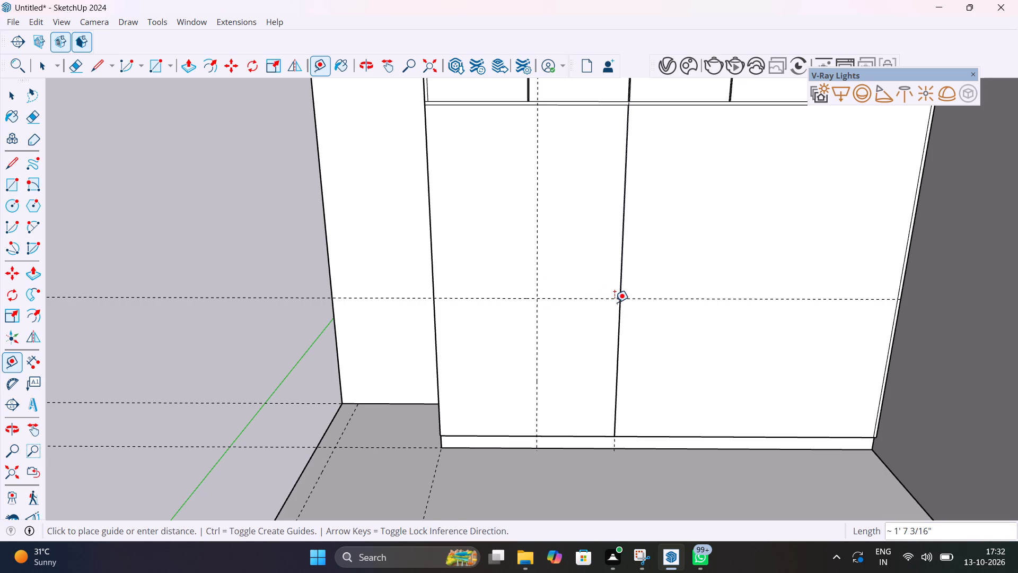
key("space")
scroll(595, 359, "down", 7)
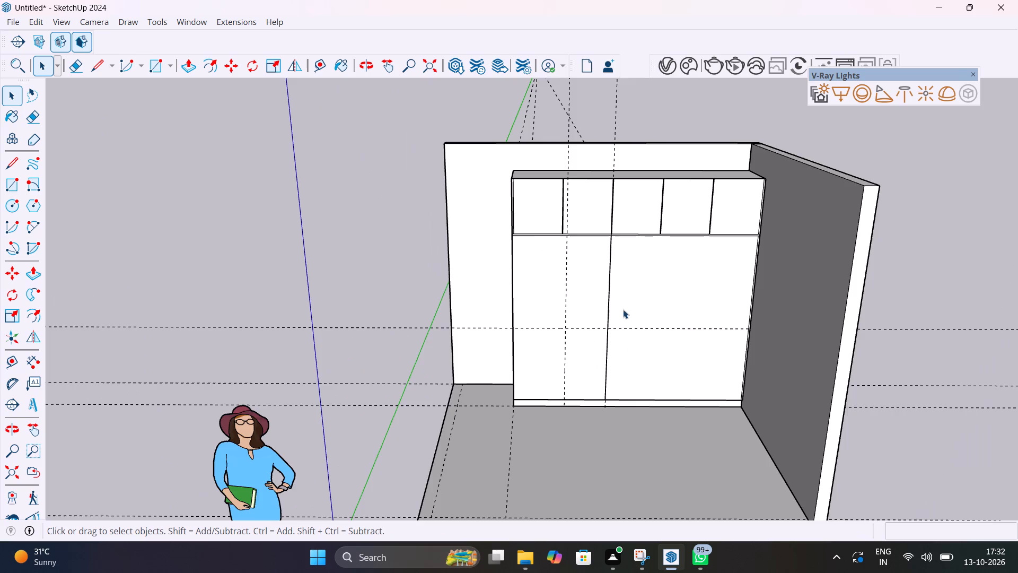
Draw a 3' vertical line along the 2' guide from the lower section's bottom line up to the 3' guide.
scroll(583, 350, "up", 13)
middle_click_drag(564, 371, 688, 357)
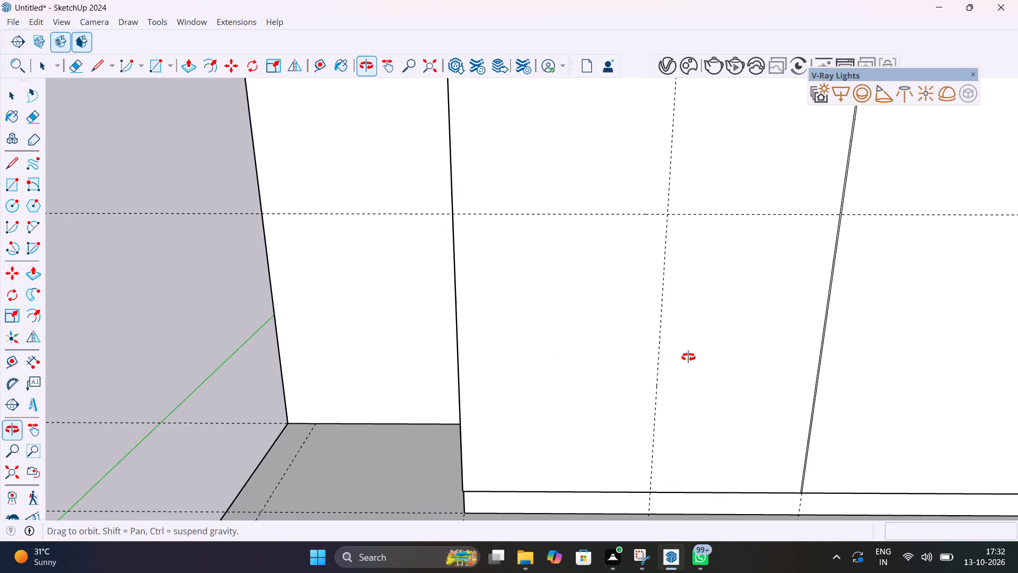
middle_click_drag(688, 357, 689, 357)
scroll(689, 357, "down", 1)
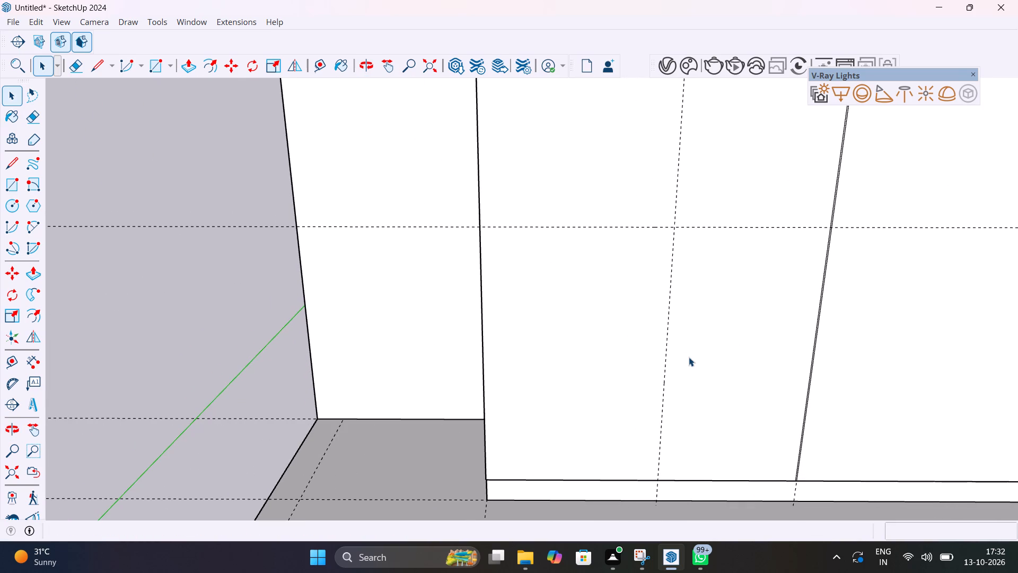
scroll(689, 357, "down", 6)
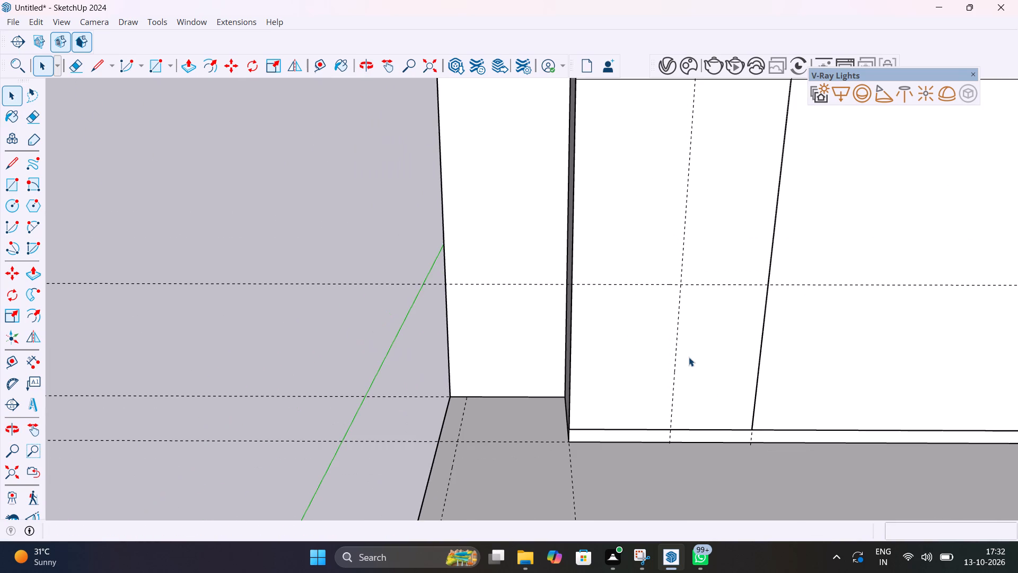
key("l")
left_click(670, 427)
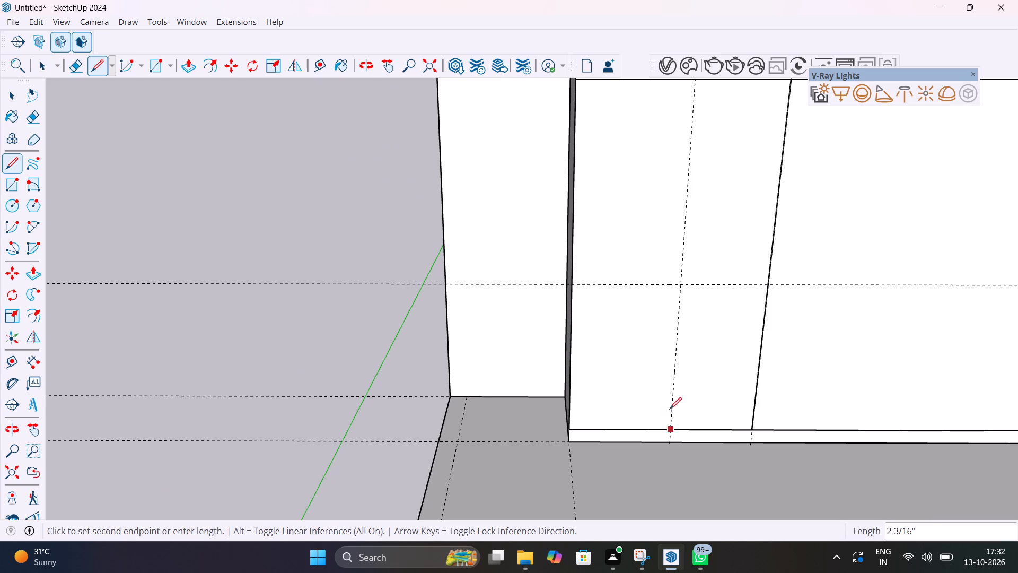
left_click(683, 284)
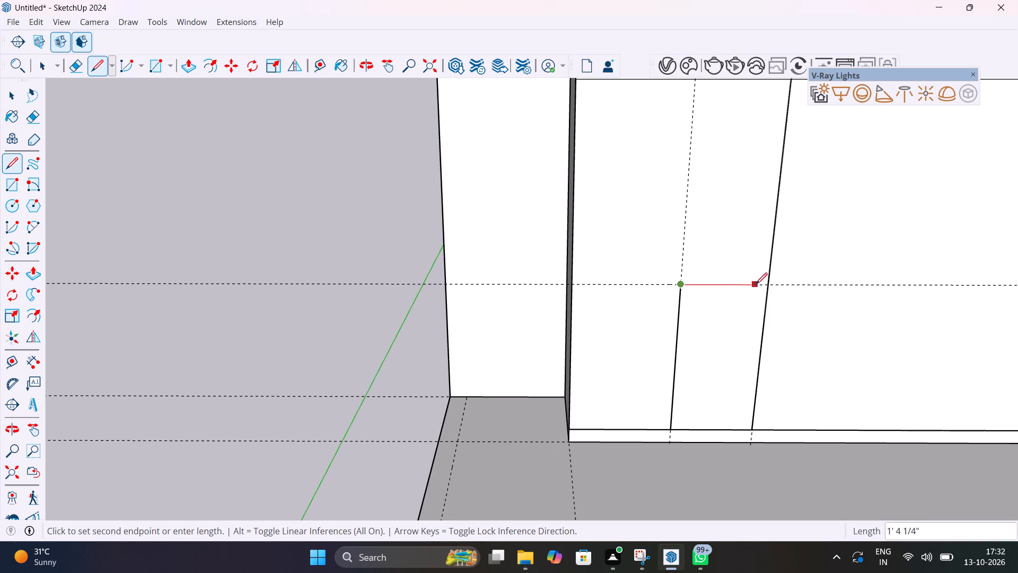
Draw a horizontal line along the 3' guide from the vertical dividing line across to the lower section's outer left edge.
left_click(766, 285)
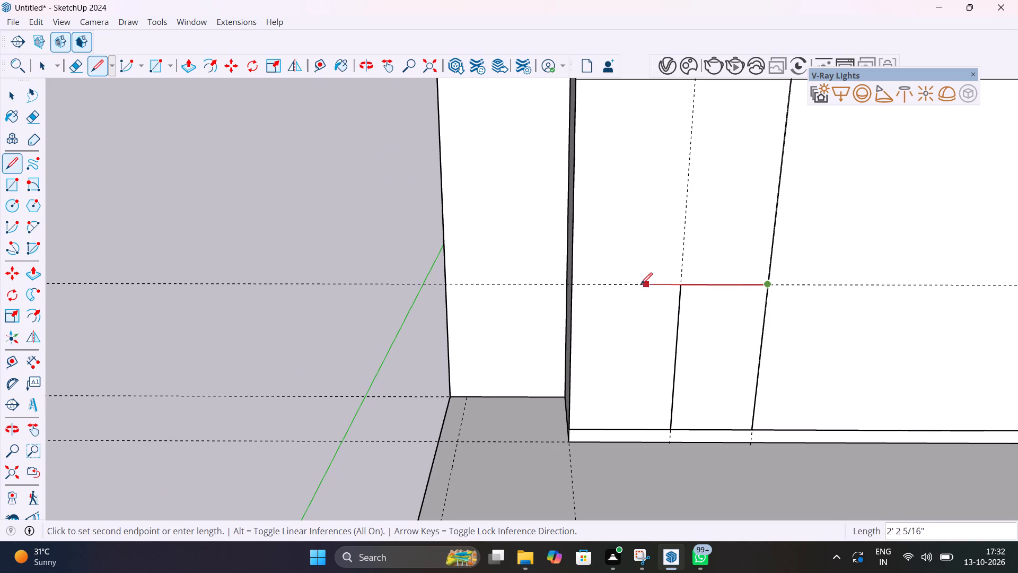
left_click(574, 284)
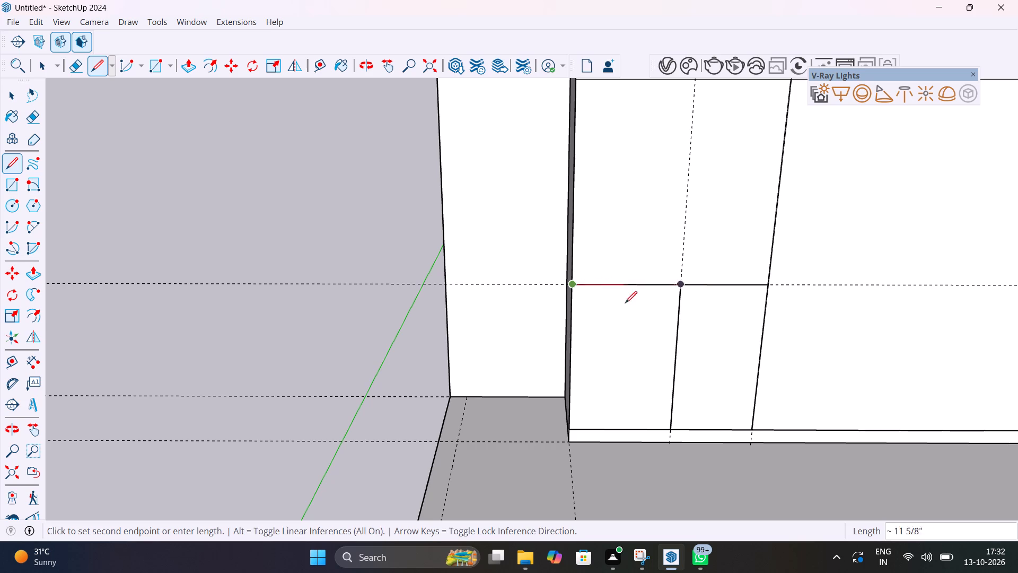
key("space")
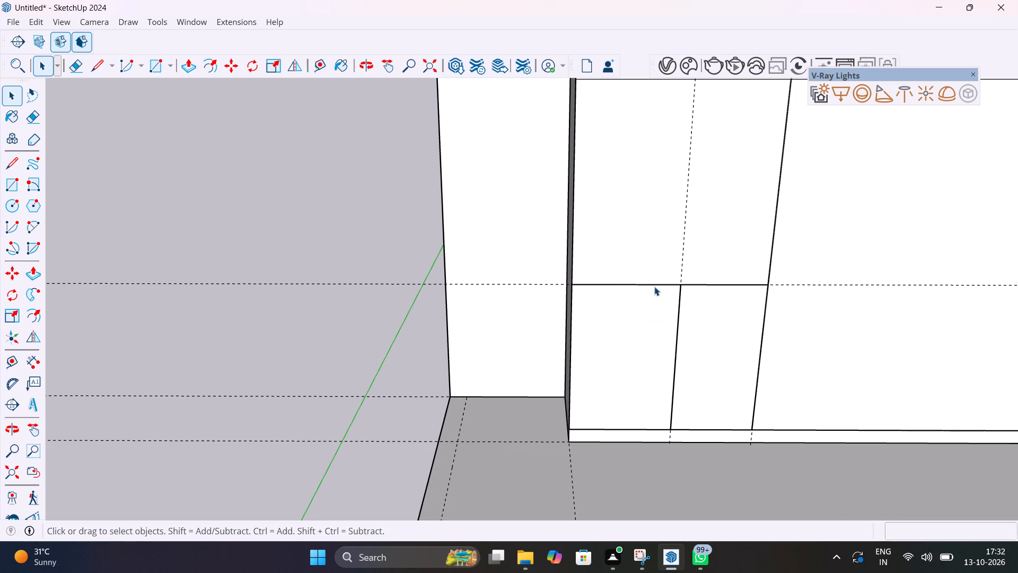
Copy both segments of the horizontal line on the 3' guide 18mm upward.
left_click(654, 286)
scroll(654, 286, "up", 10)
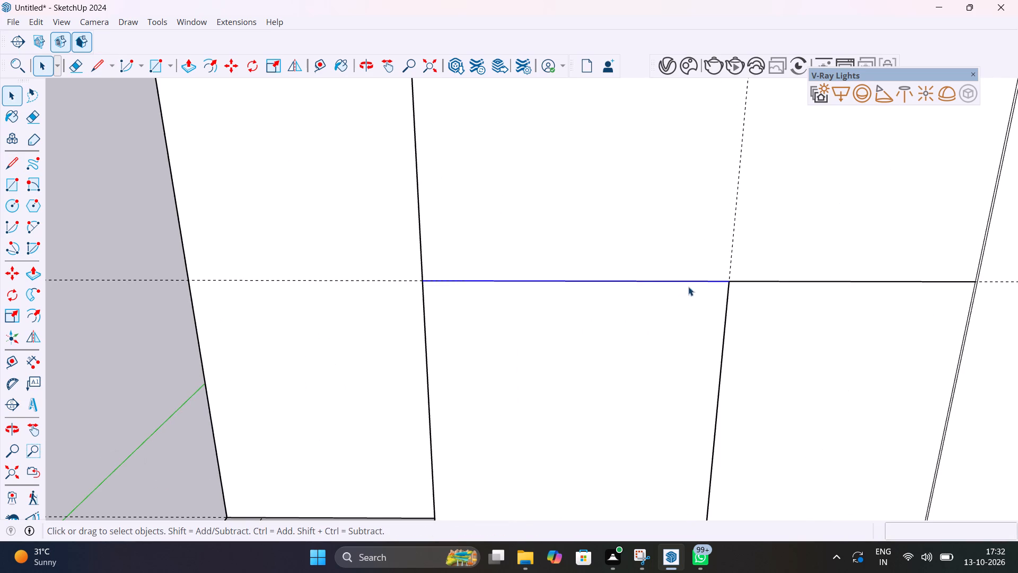
left_click(807, 282, "shift")
scroll(761, 289, "down", 7, "shift")
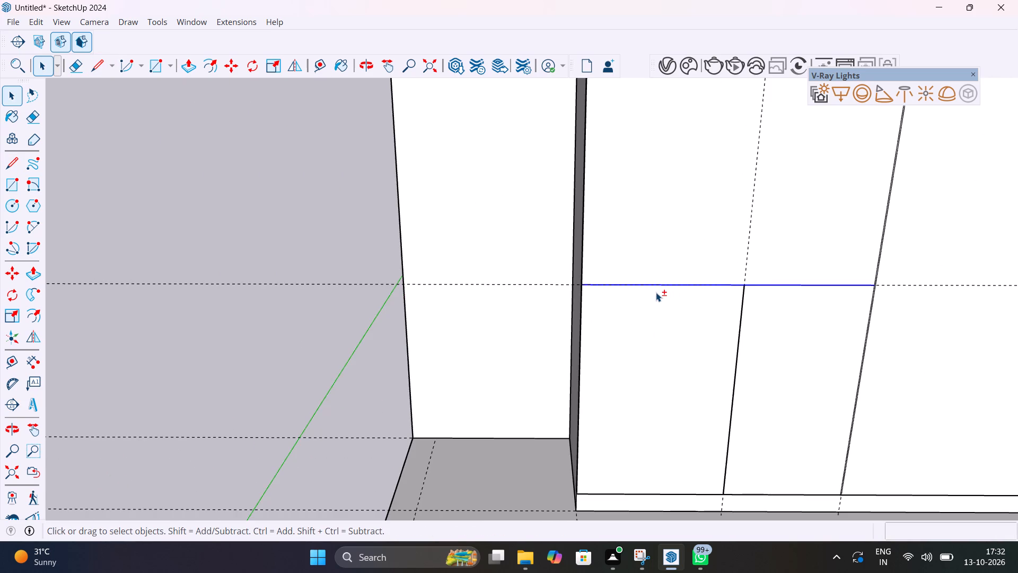
middle_click_drag(658, 292, 810, 334)
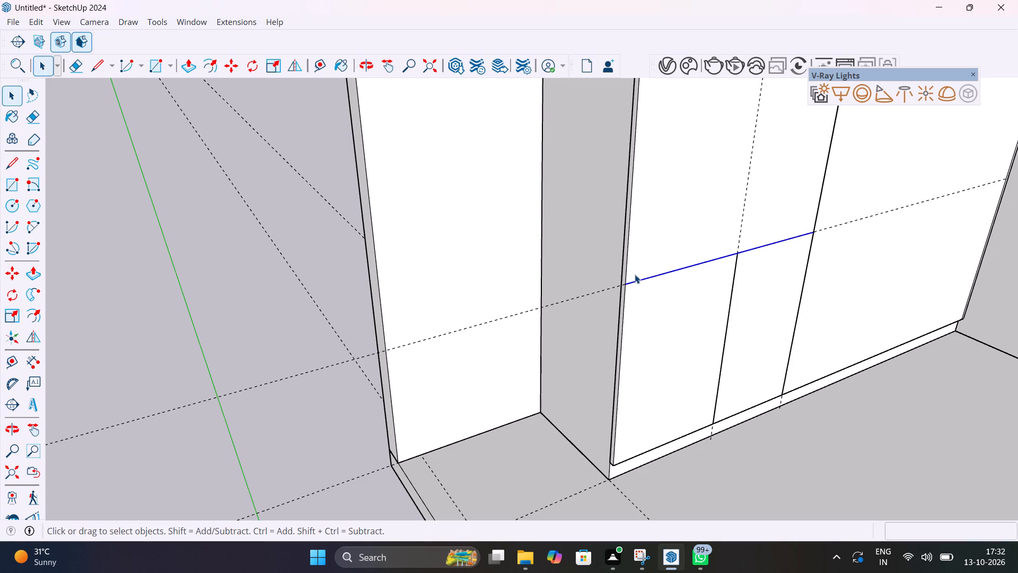
scroll(635, 274, "up", 5)
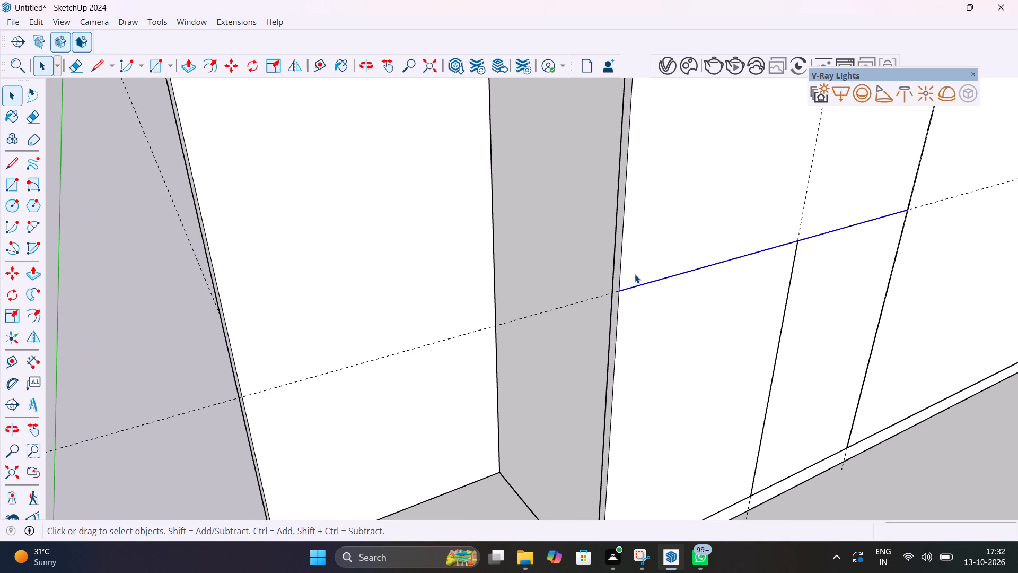
key("m")
left_click(622, 294)
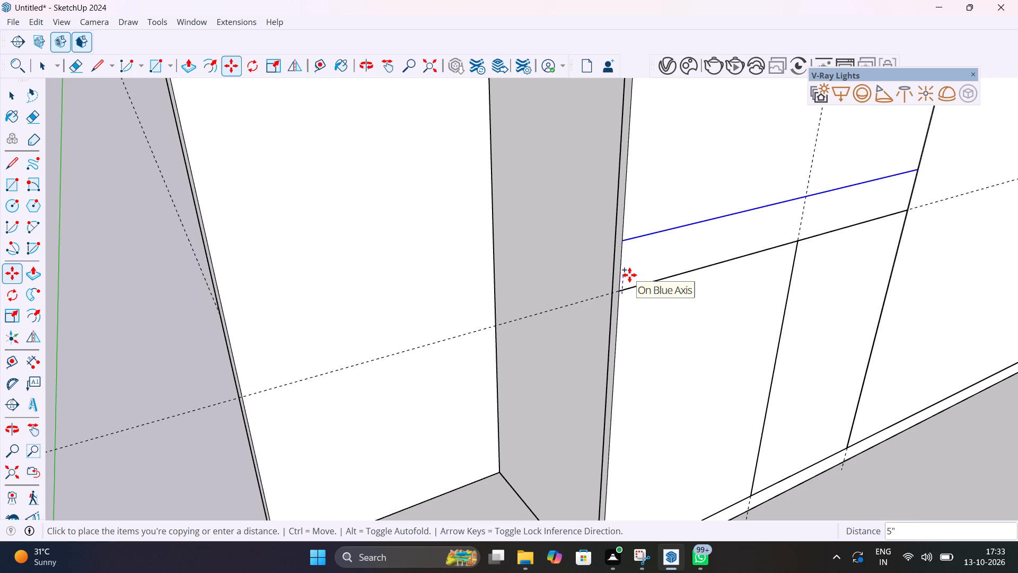
type("18mm")
key("Return")
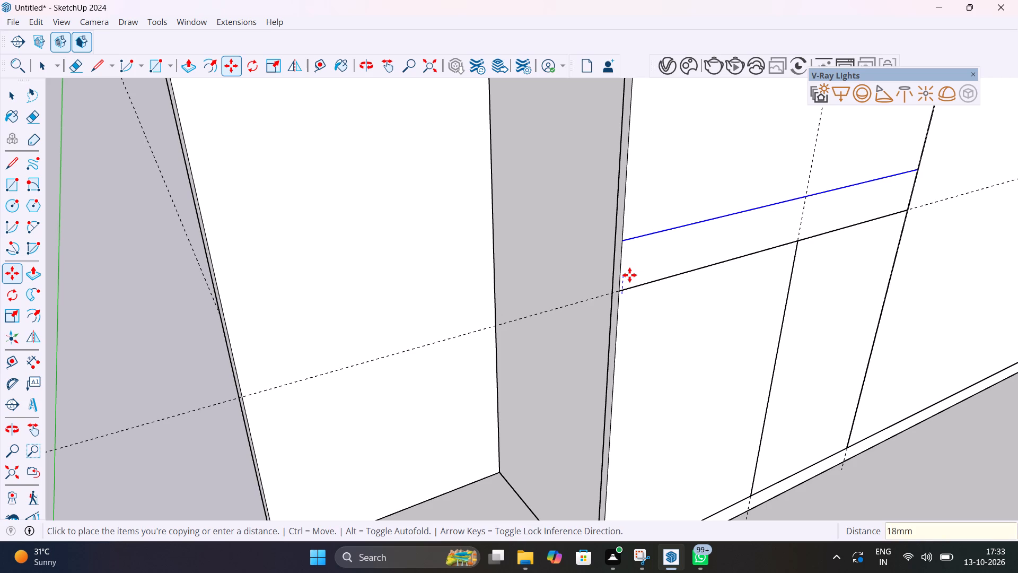
key("space")
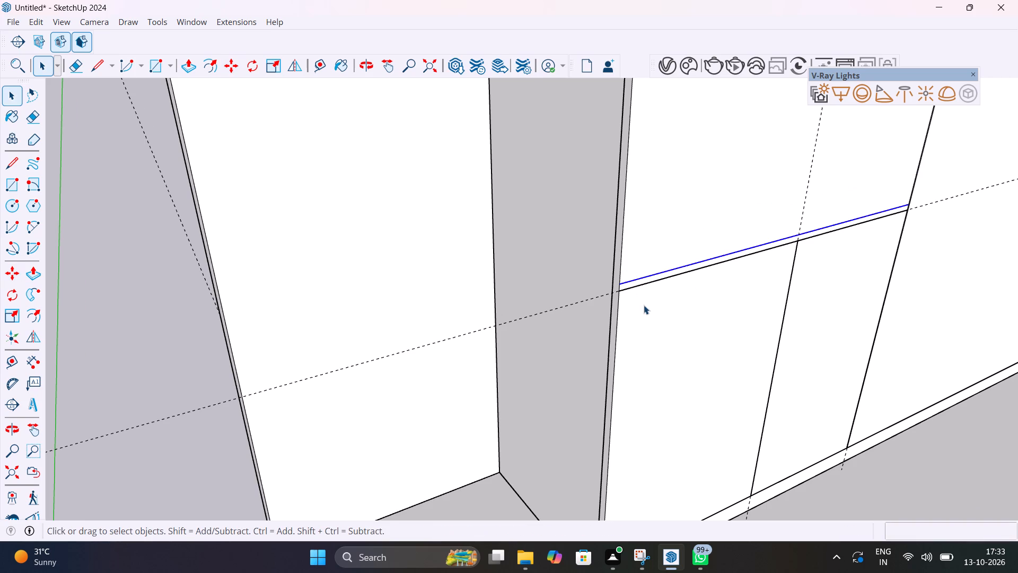
Copy the 3' vertical line 4mm sideways toward the vertical dividing line to form a shutter gap.
scroll(644, 305, "down", 4)
middle_click_drag(734, 322, 561, 308)
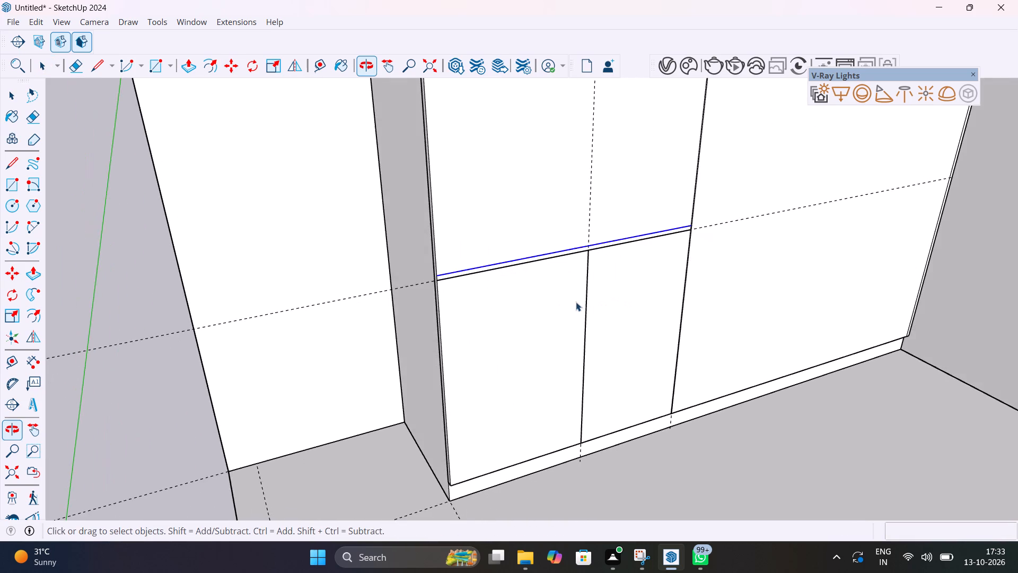
scroll(593, 294, "up", 7)
left_click(581, 263)
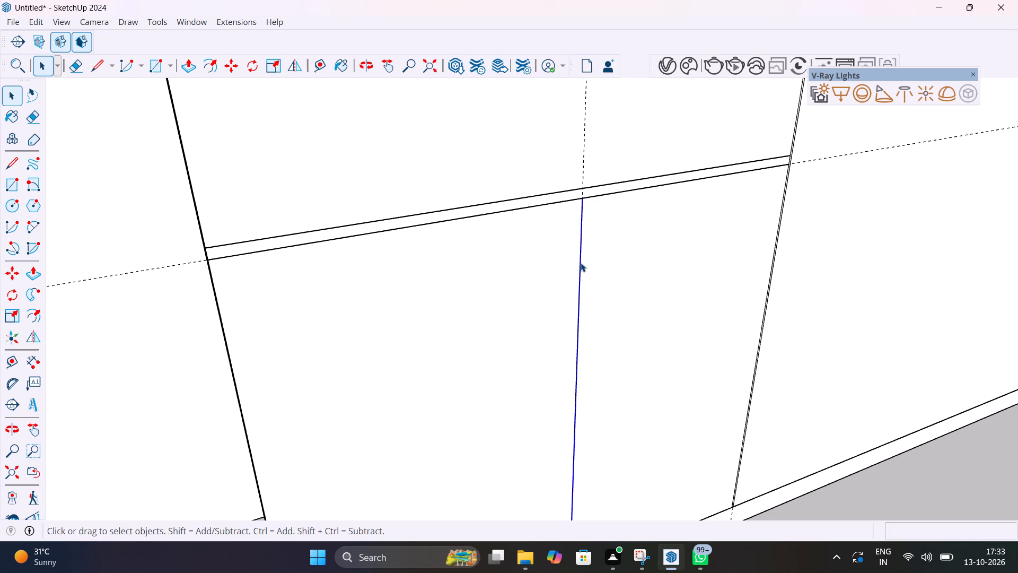
key("m")
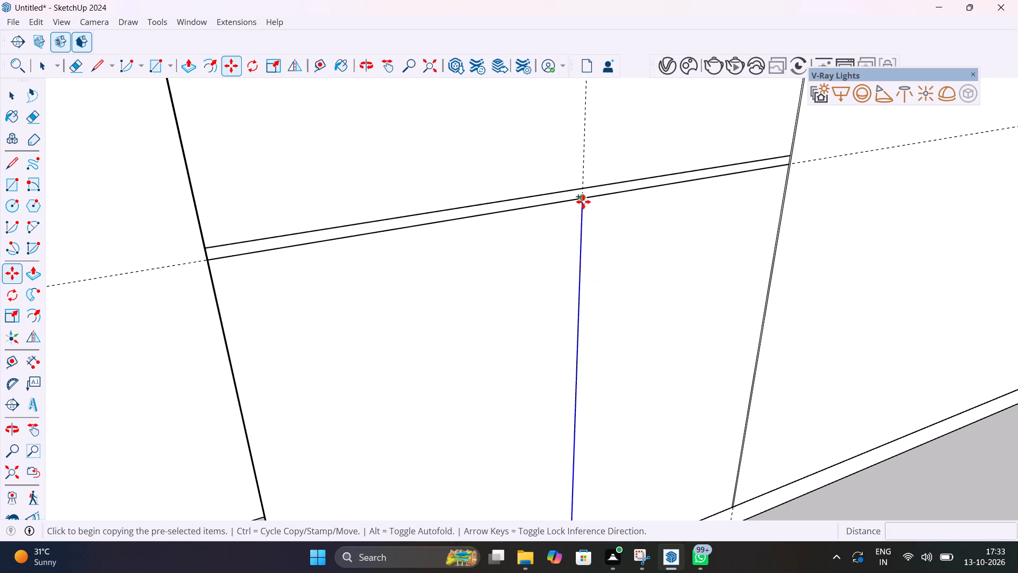
left_click(583, 202)
type("4mm")
key("Return")
key("space")
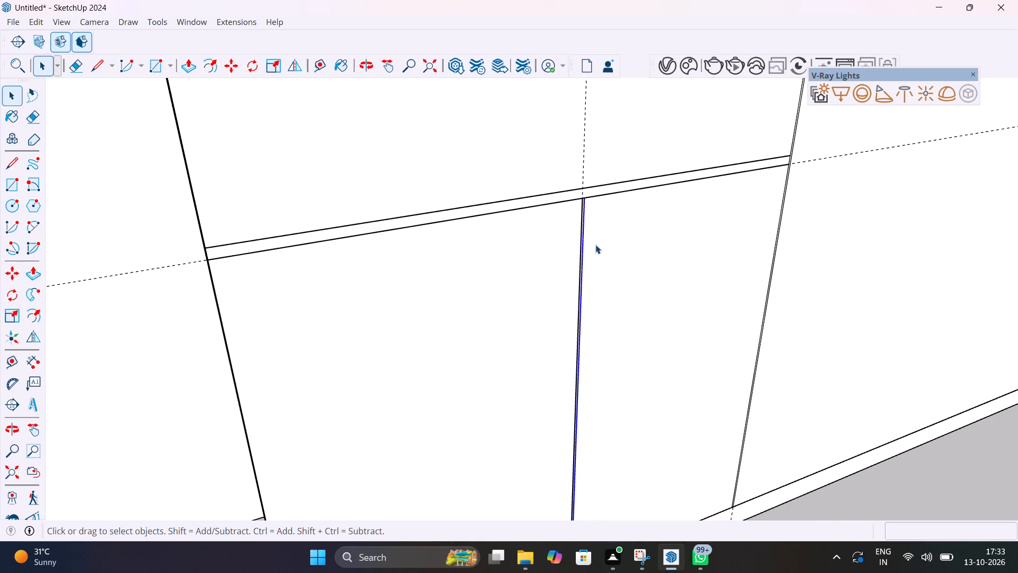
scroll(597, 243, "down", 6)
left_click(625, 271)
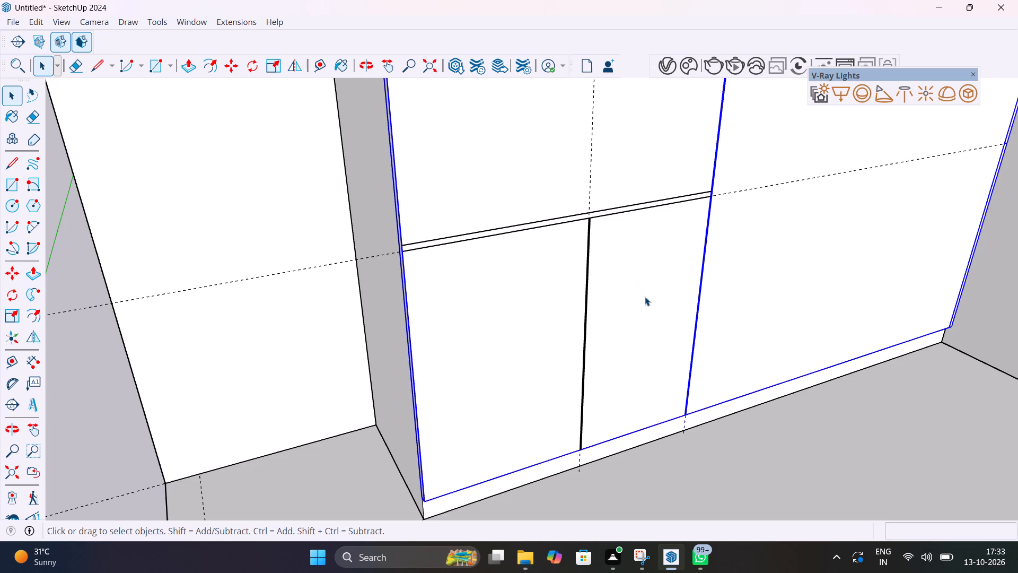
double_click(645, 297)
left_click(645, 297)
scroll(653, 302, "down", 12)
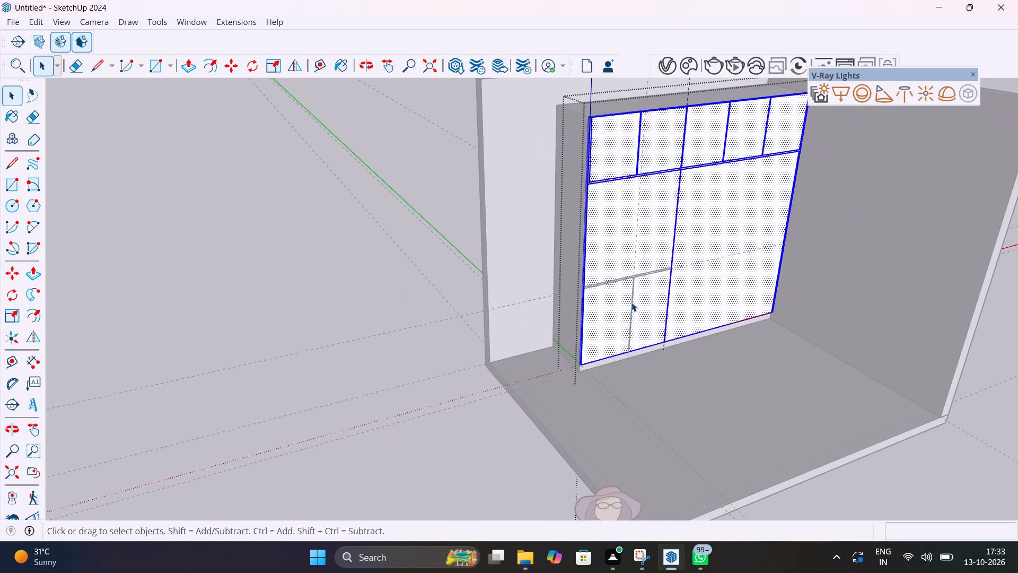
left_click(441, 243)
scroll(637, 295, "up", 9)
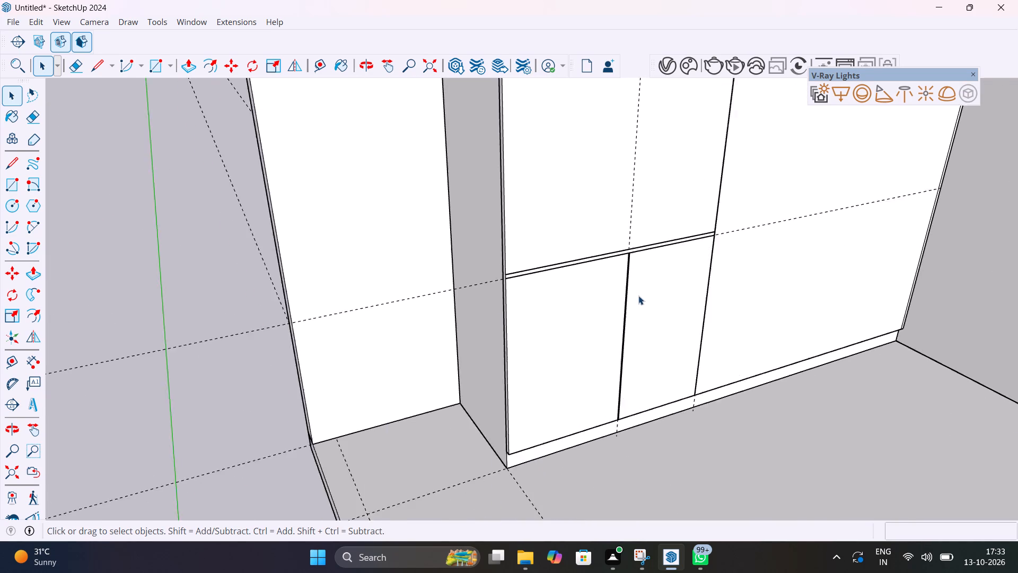
Inside the shutter-front group, draw a rectangle about 1' 7" by 3' between the 4mm gap and the vertical dividing line.
left_click(669, 292)
scroll(668, 293, "up", 5)
middle_click_drag(666, 296, 567, 274)
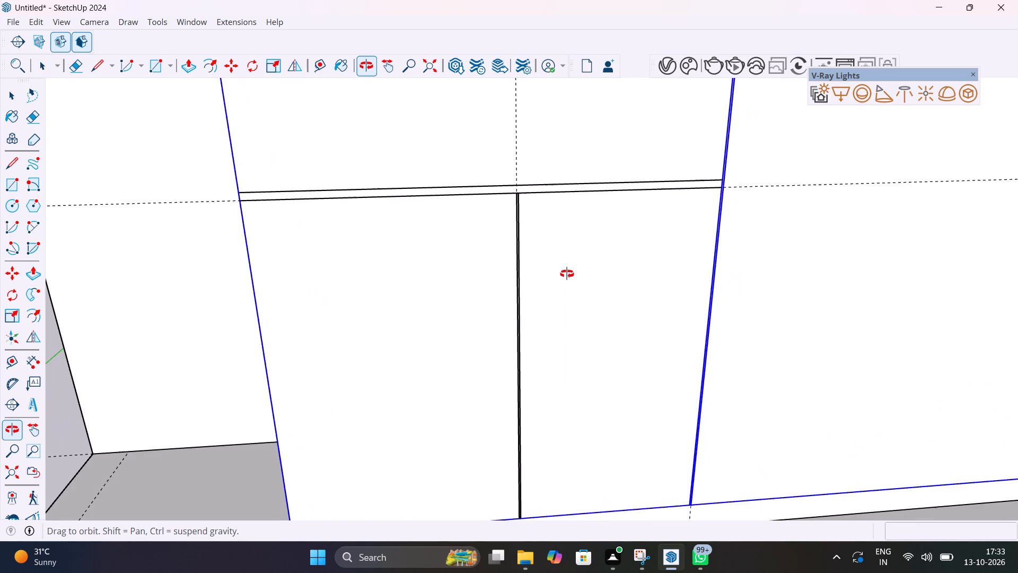
middle_click_drag(567, 274, 497, 234)
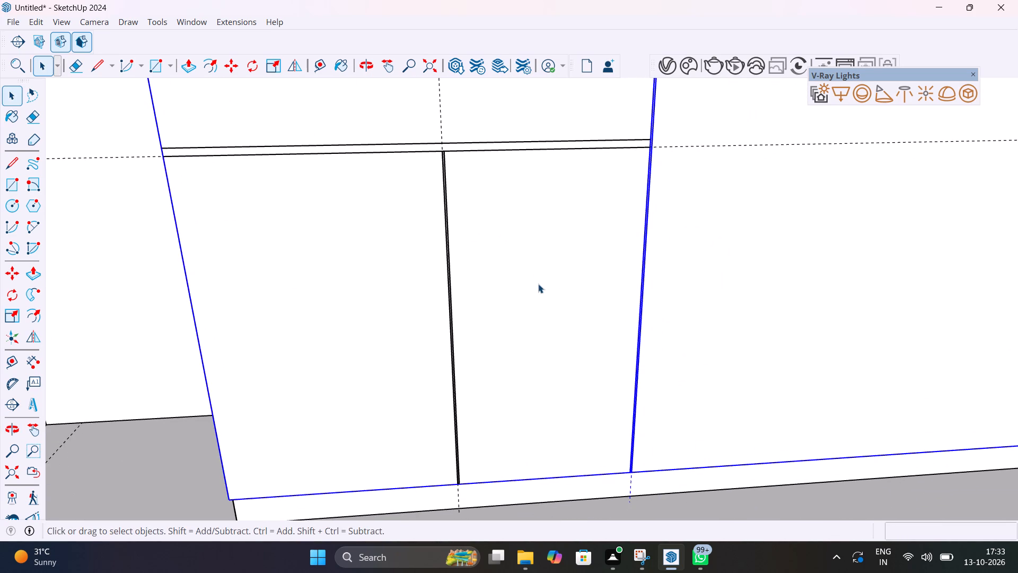
middle_click_drag(536, 283, 503, 296)
double_click(546, 292)
scroll(546, 292, "up", 3)
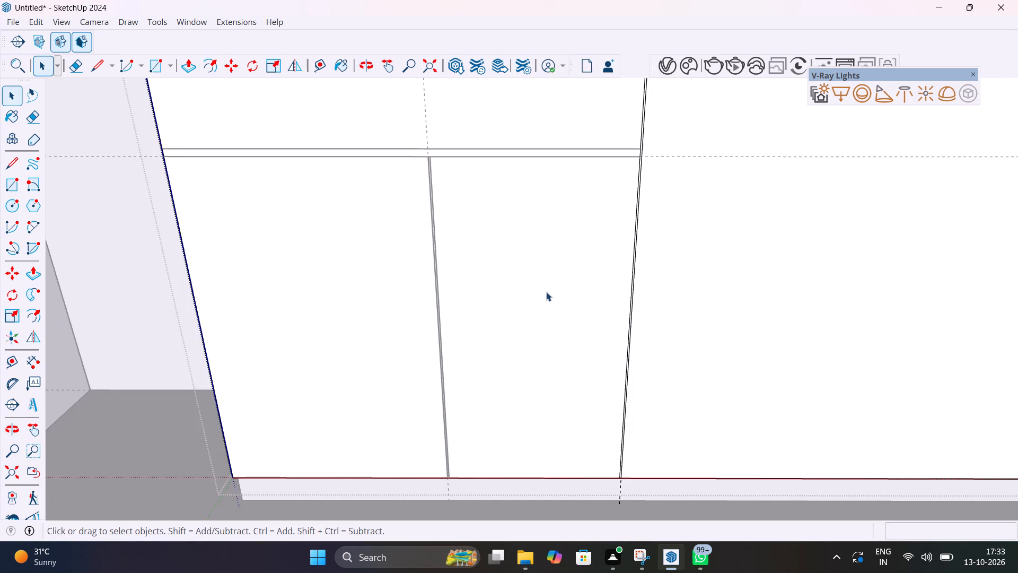
scroll(546, 292, "up", 2)
middle_click_drag(547, 292, 561, 439, "shift")
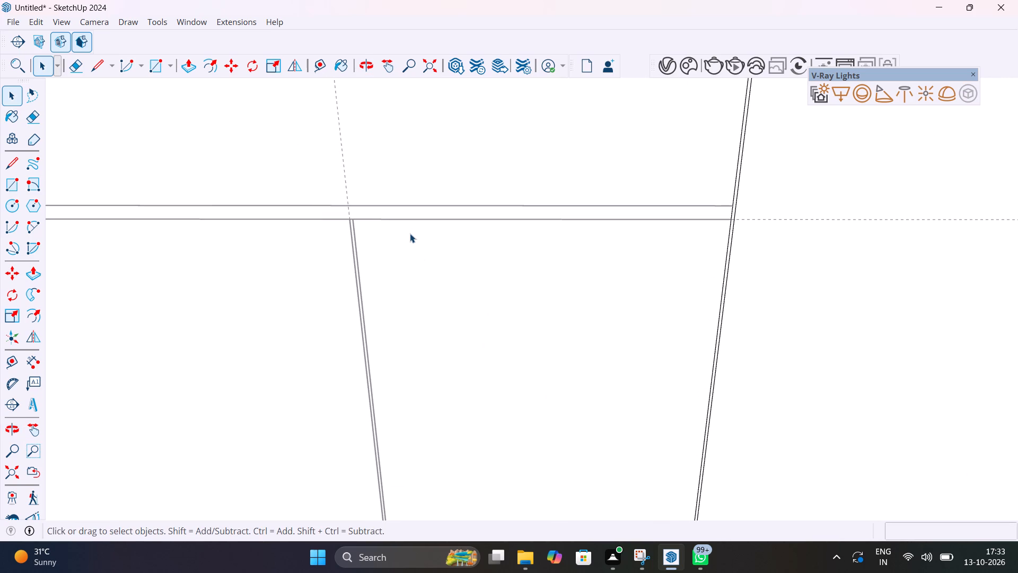
key("r")
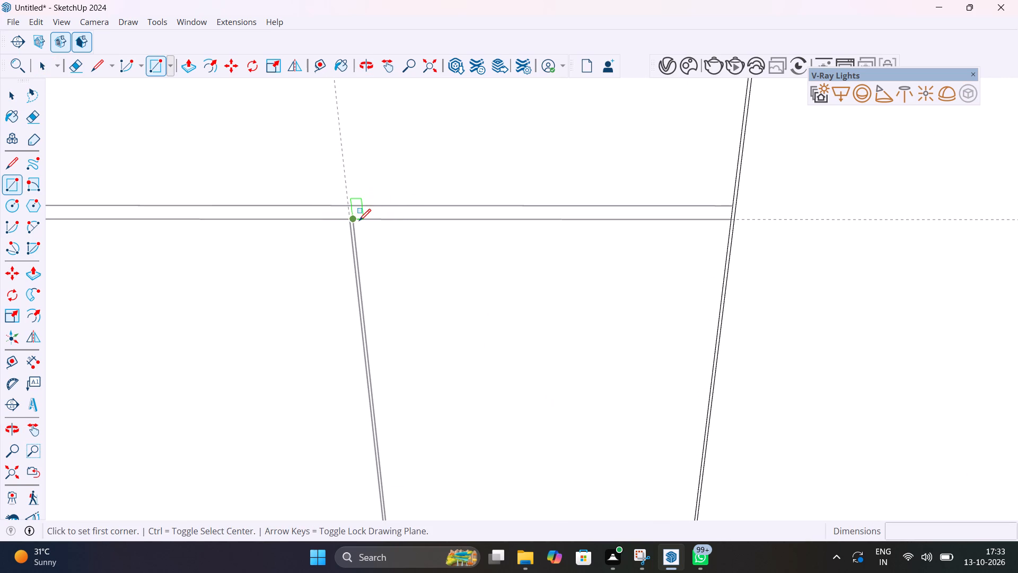
left_click(359, 221)
scroll(412, 268, "down", 13)
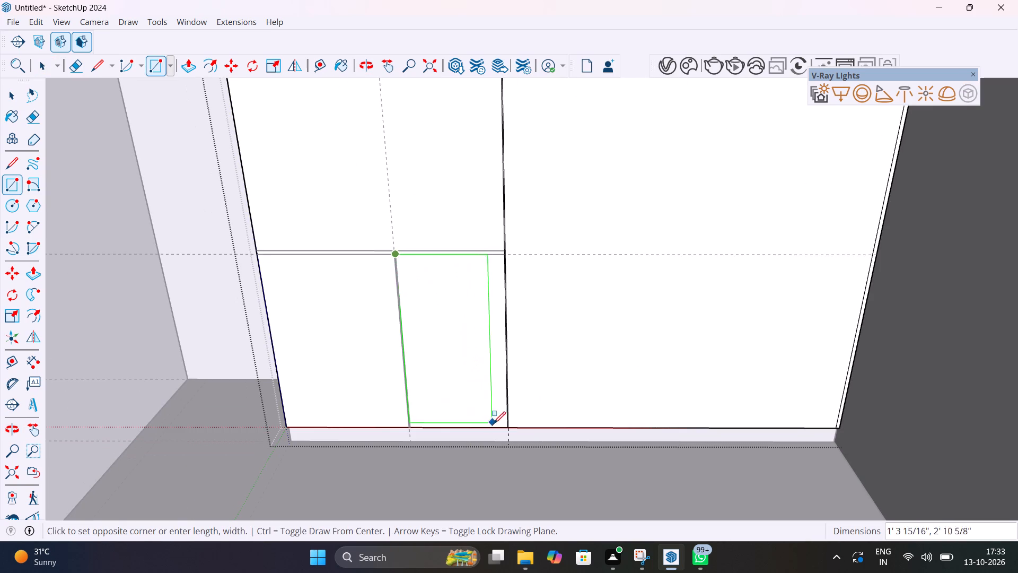
scroll(501, 426, "up", 18)
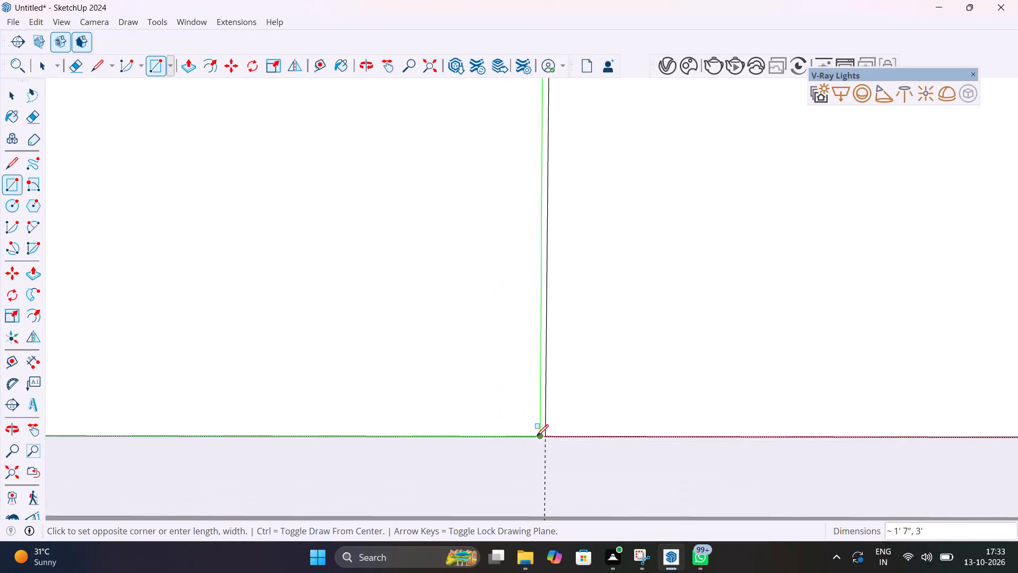
left_click(538, 437)
scroll(435, 387, "down", 14)
key("space")
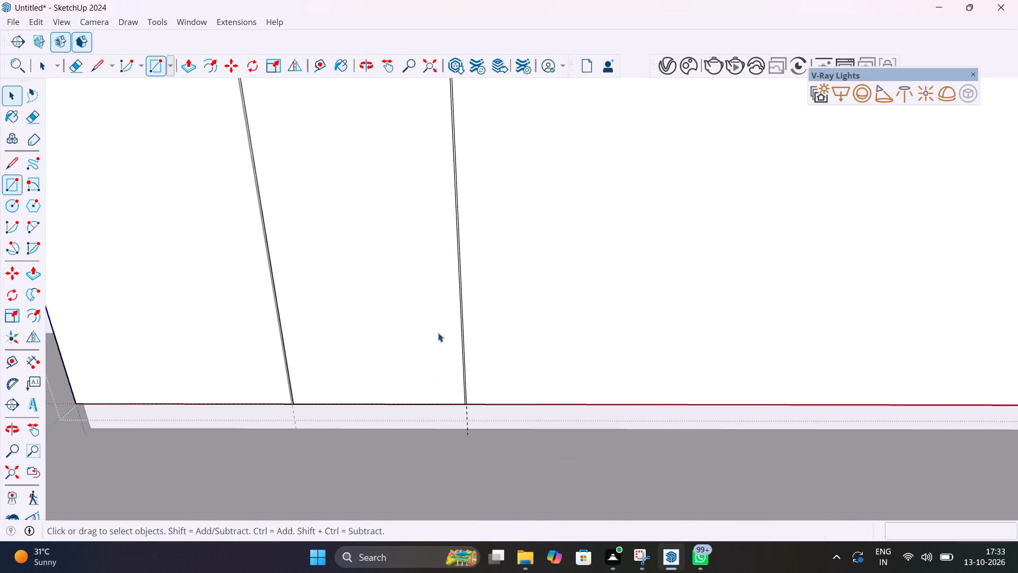
Push the new rectangular face 1" inward with Push/Pull to recess the lower opening.
left_click(442, 310)
middle_click_drag(420, 305, 675, 440, "shift")
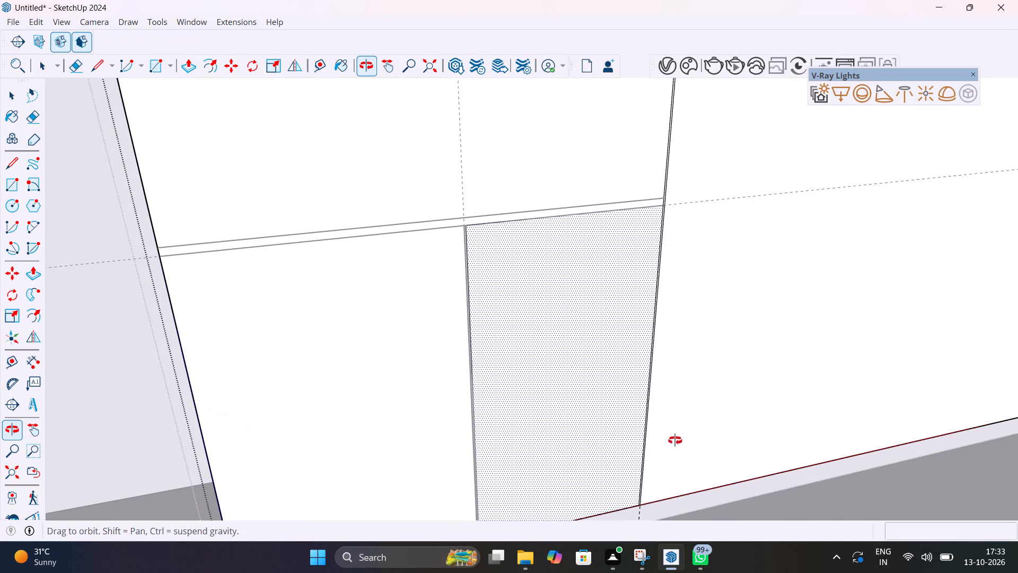
middle_click_drag(675, 440, 676, 440, "shift")
key("p")
left_click(604, 410)
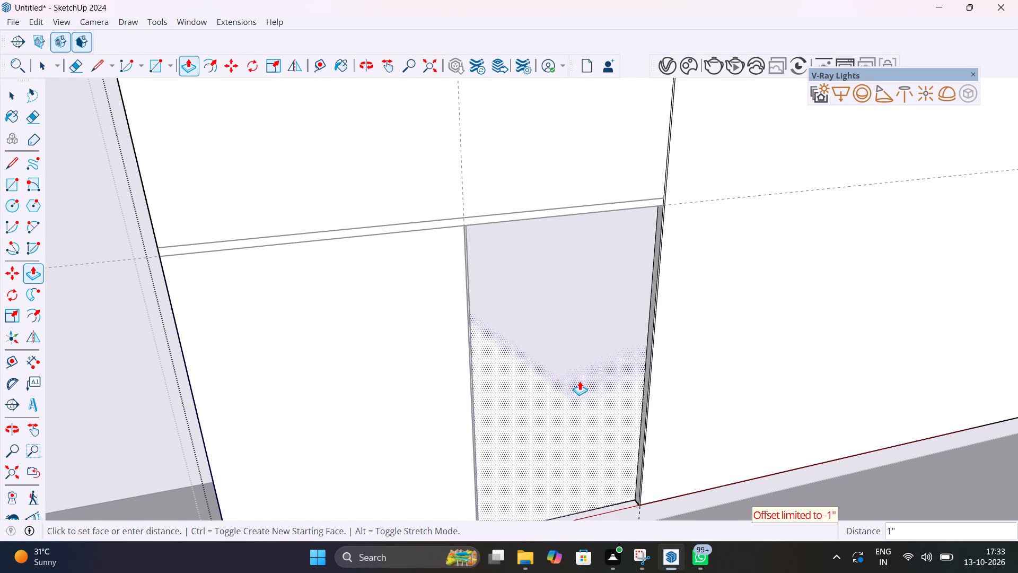
left_click(580, 381)
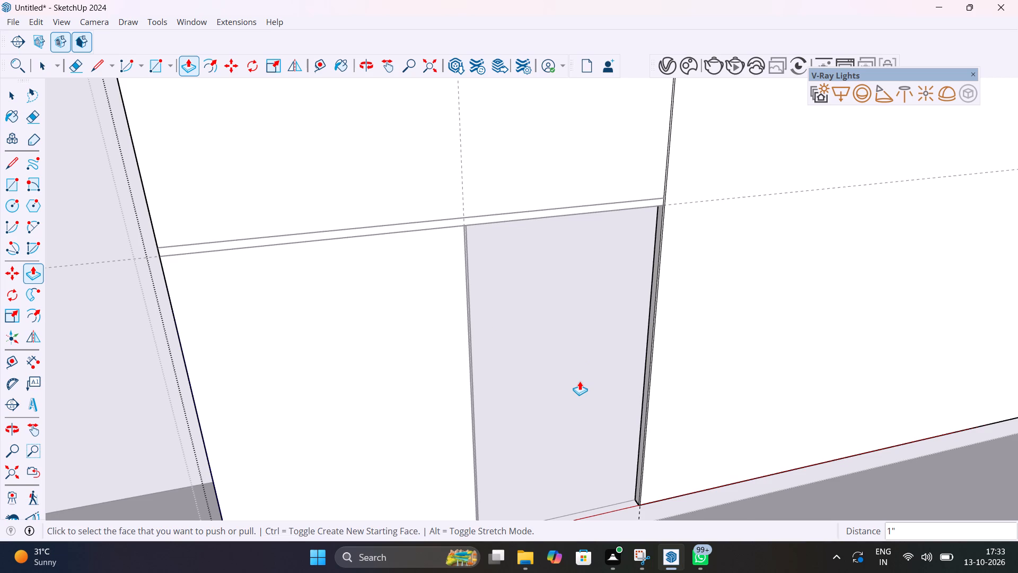
middle_click_drag(568, 377, 536, 273)
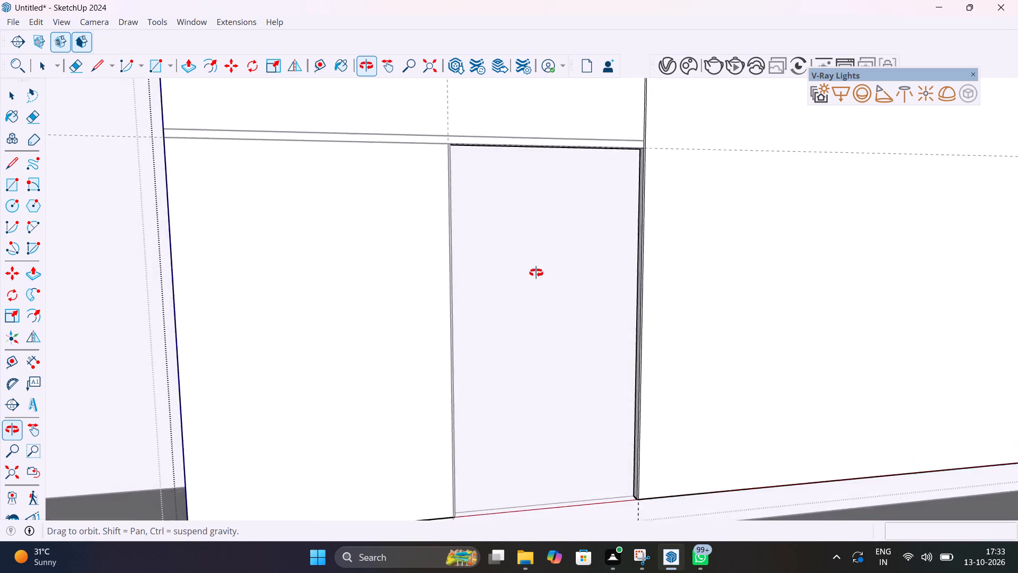
middle_click_drag(536, 273, 459, 247)
key("space")
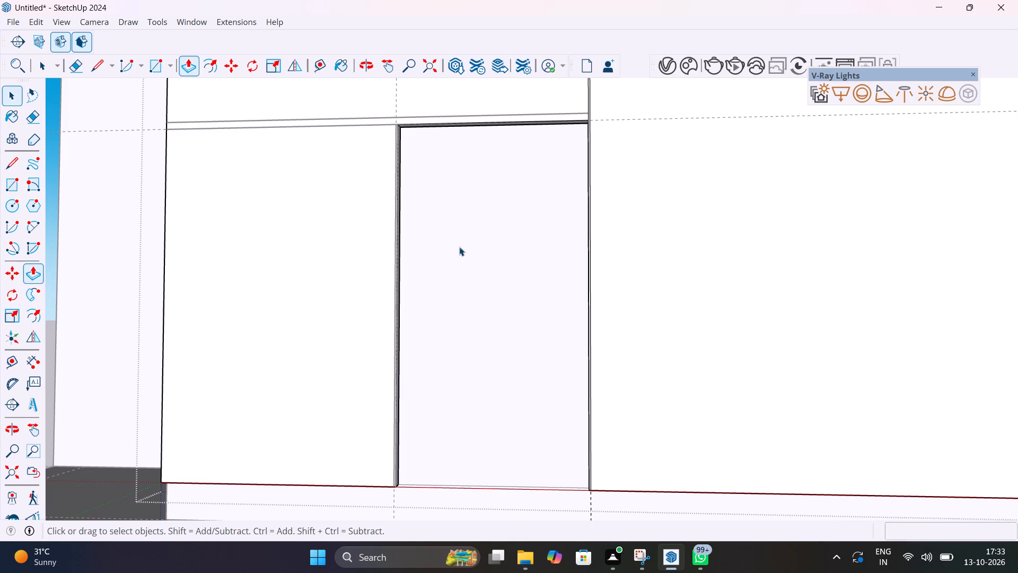
Undo the 1" recess and the rectangle drawn for the lower opening between the 4mm gap and the vertical dividing line.
scroll(481, 300, "down", 7)
middle_click_drag(493, 296, 605, 409)
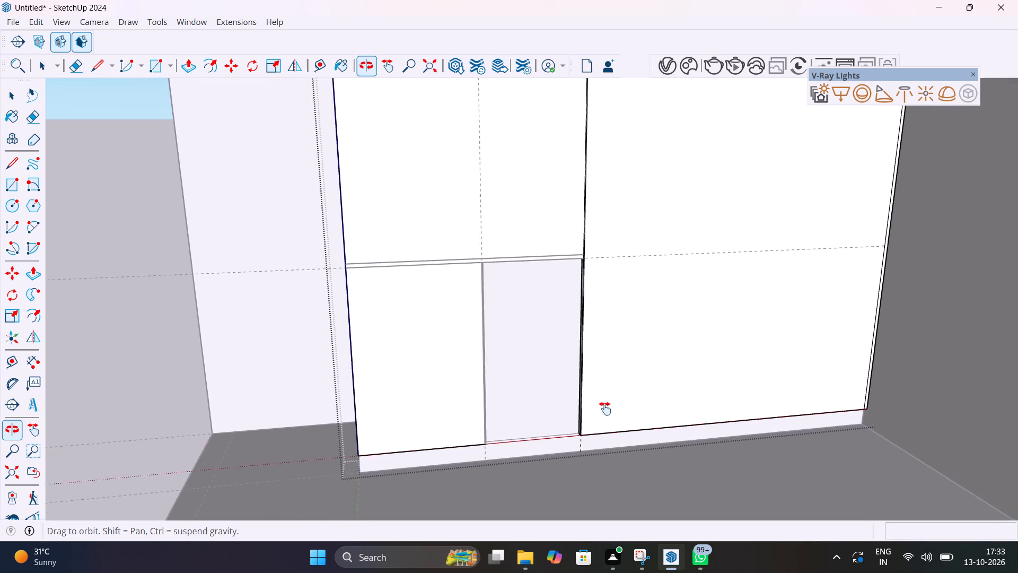
middle_click_drag(605, 409, 616, 420)
key("ctrl+z")
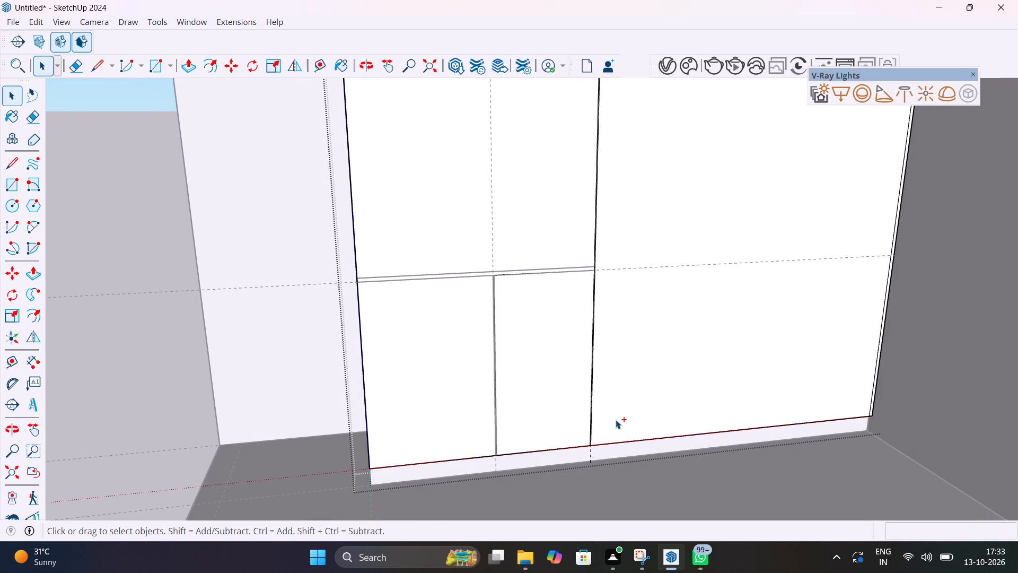
key("ctrl+z")
key("ctrl+z")
Inside the shutter-front group, place a horizontal guide 5" below the lower line of the 18mm horizontal strip.
scroll(166, 295, "up", 3)
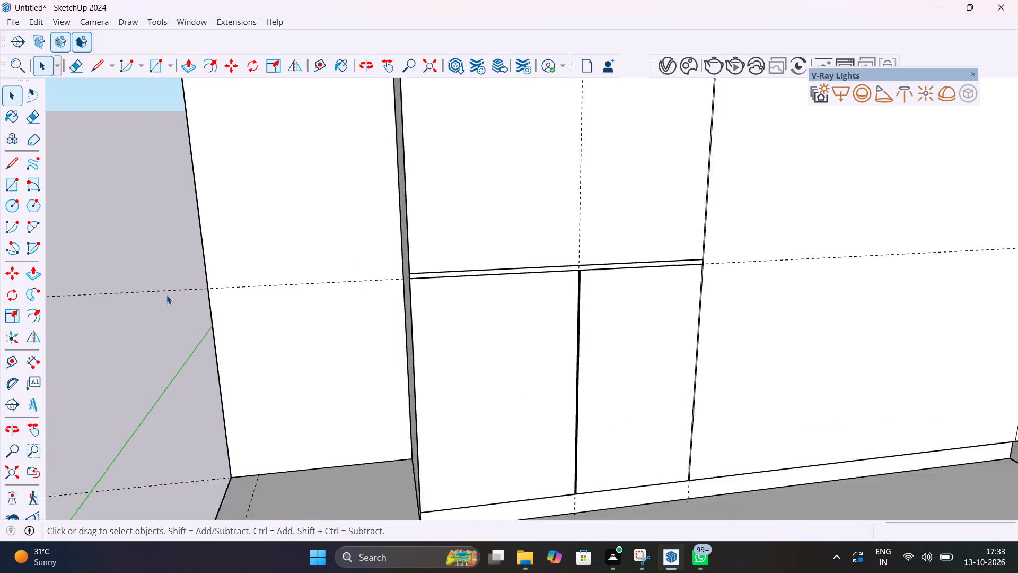
scroll(166, 295, "up", 2)
middle_click_drag(188, 304, 0, 334)
scroll(0, 334, "up", 1)
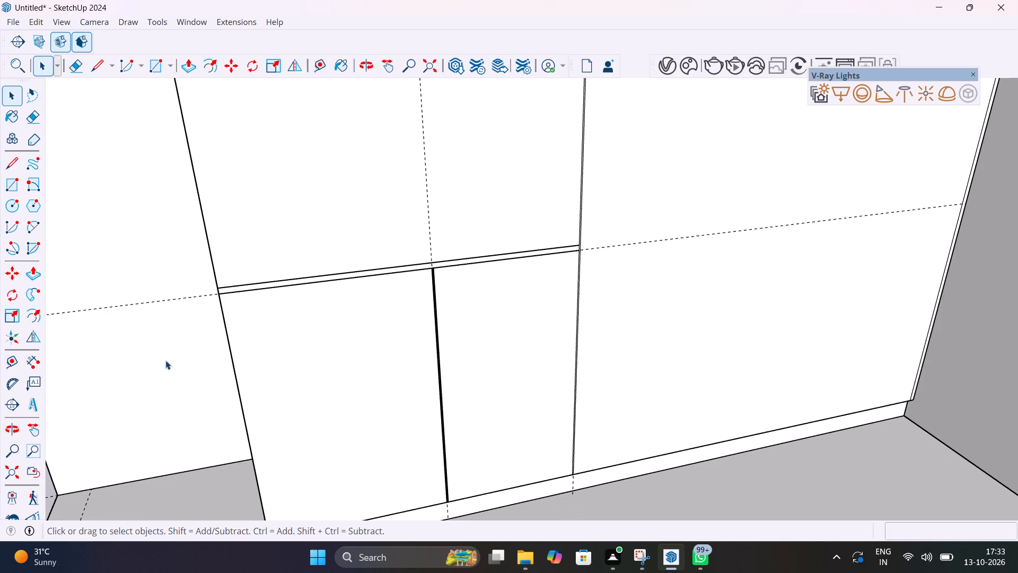
scroll(440, 309, "up", 10)
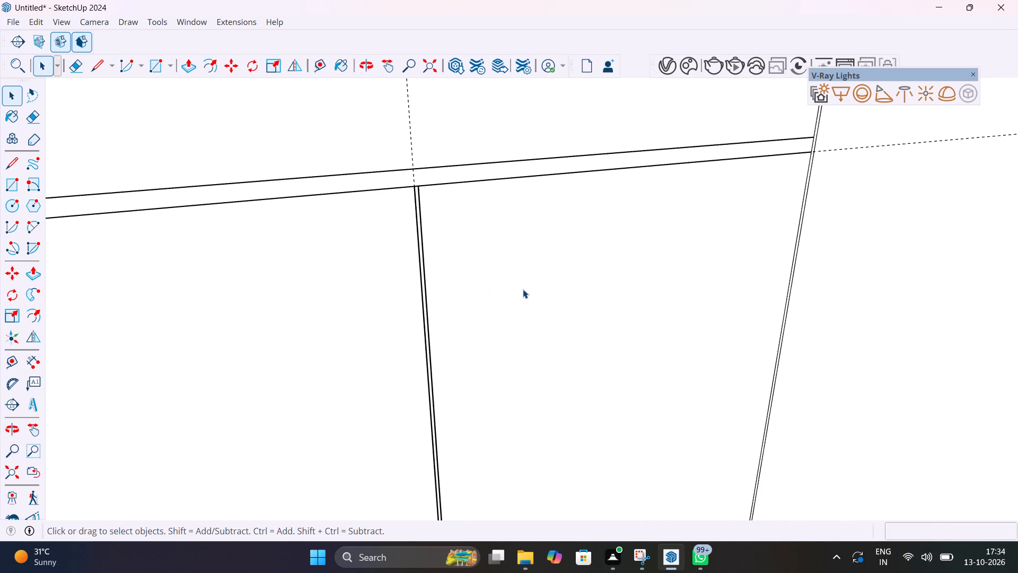
double_click(523, 289)
scroll(523, 289, "up", 5)
scroll(523, 289, "down", 7)
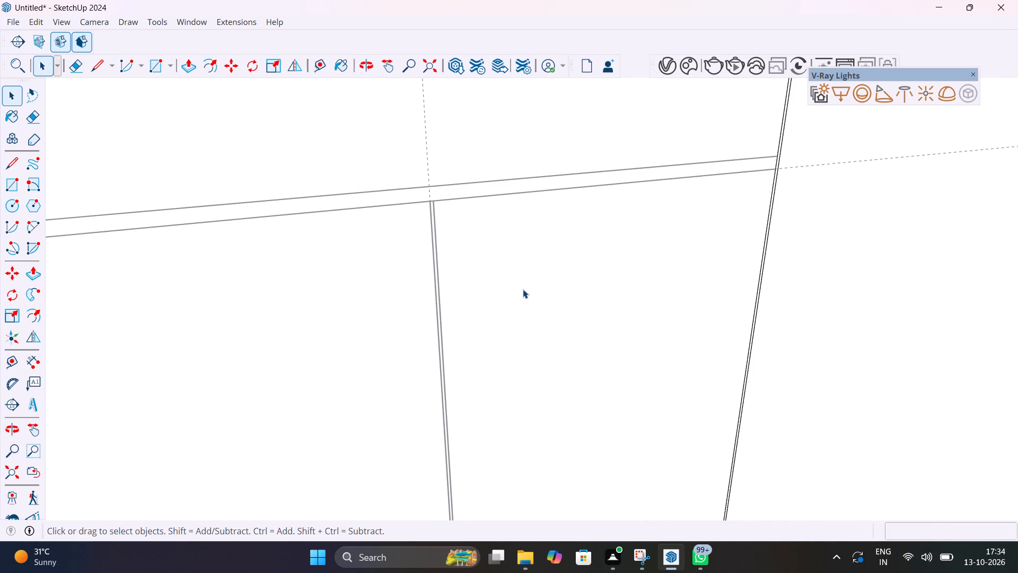
key("t")
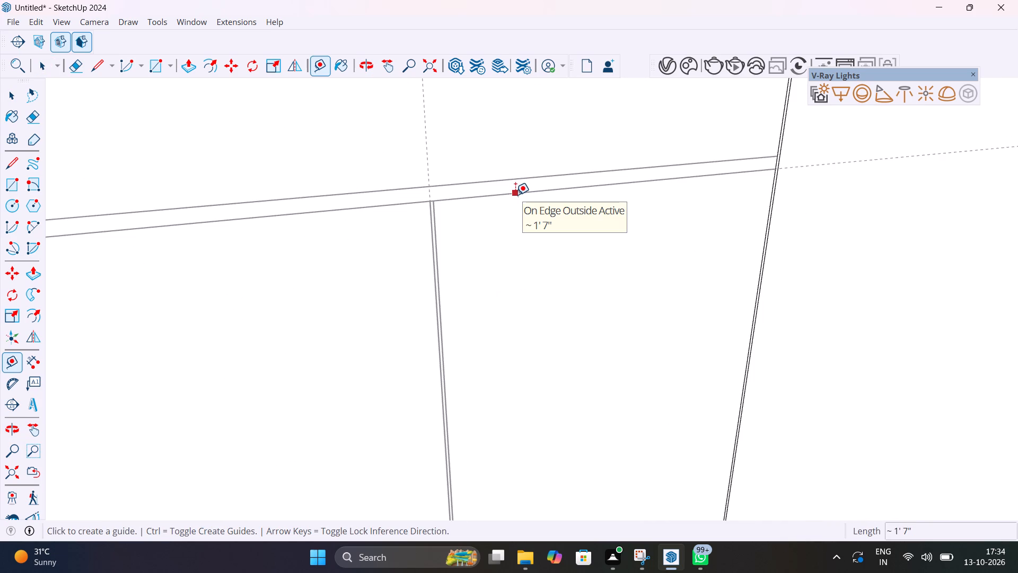
left_click(515, 195)
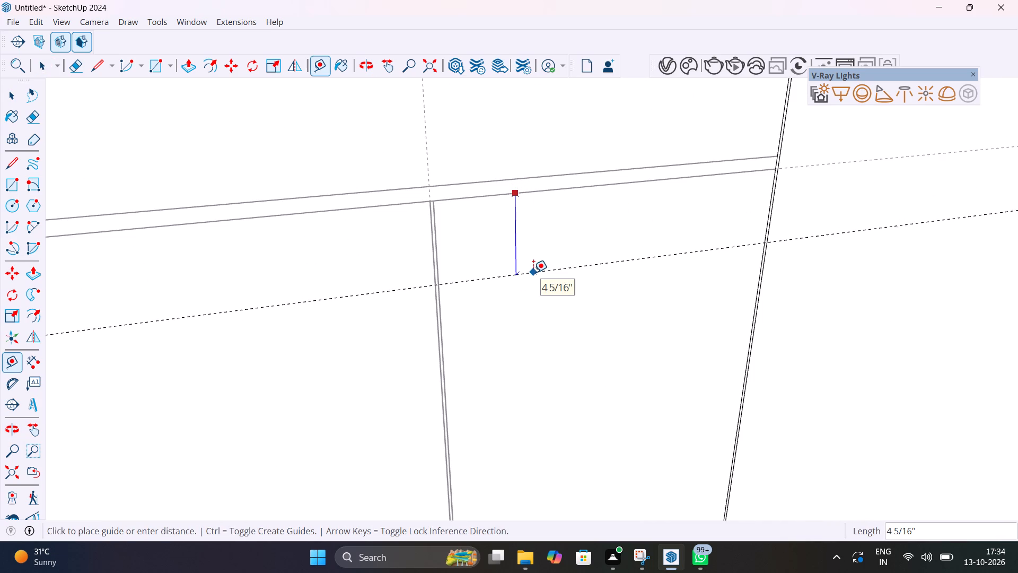
type("1'")
key("Return")
type("0.5\"")
key("Return")
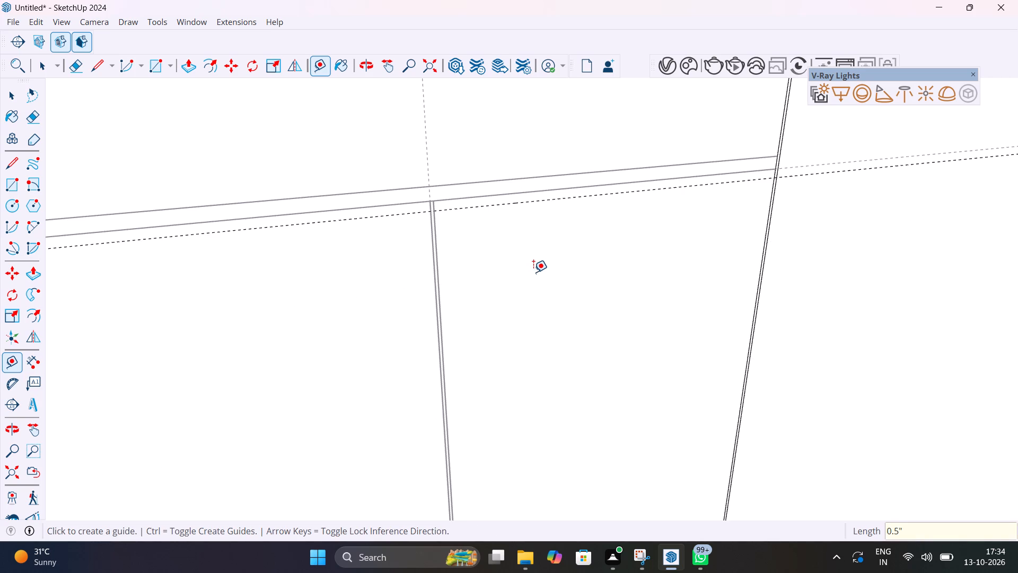
type("0.5")
key("apostrophe")
key("Return")
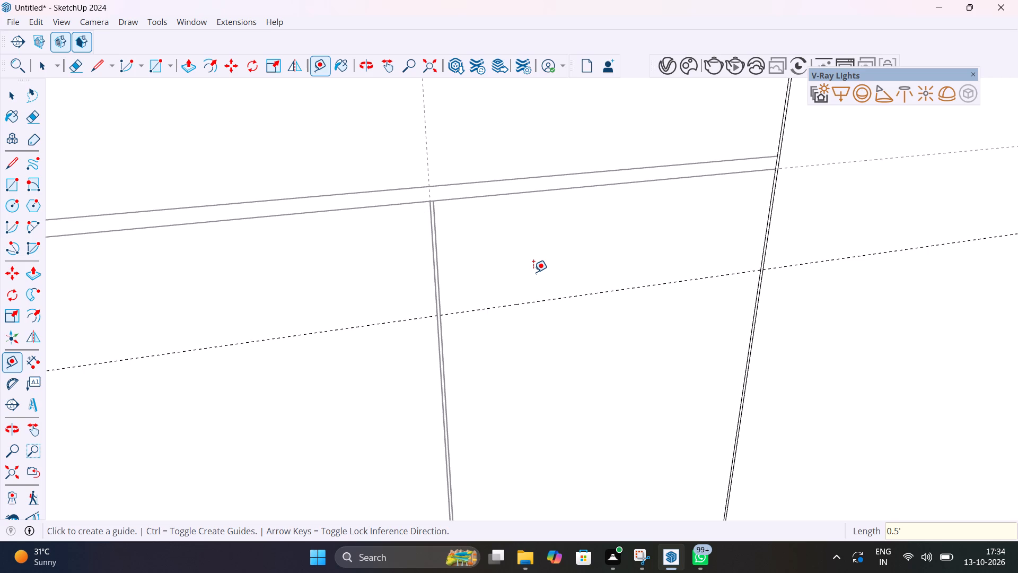
key("9")
key("shift+quotedbl")
key("Return")
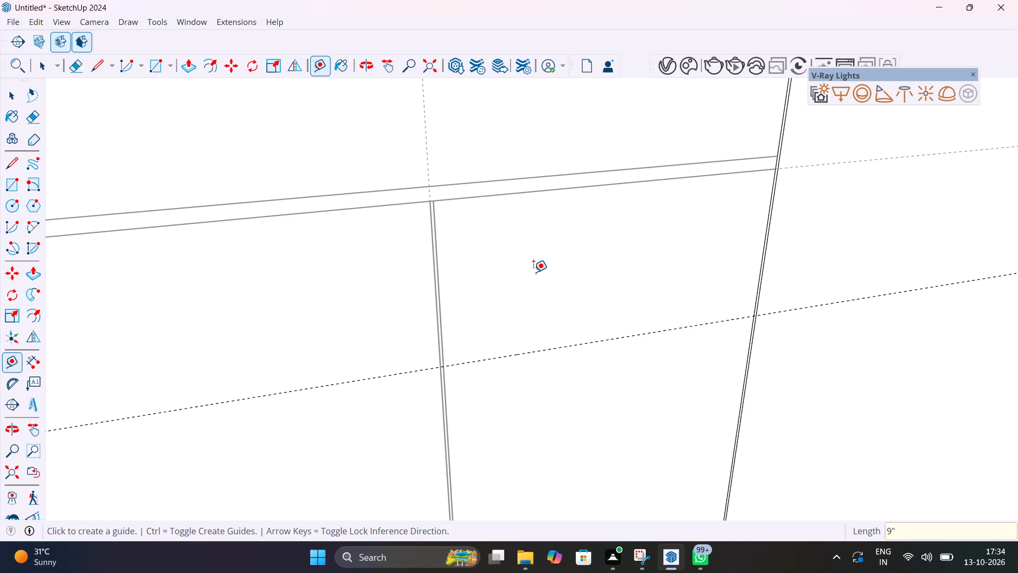
type("5\"")
key("Return")
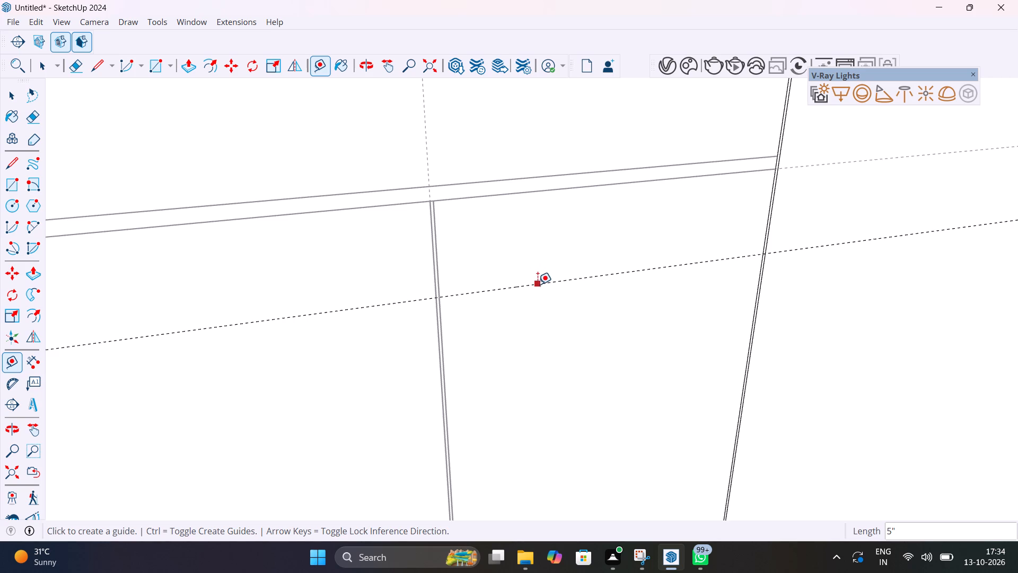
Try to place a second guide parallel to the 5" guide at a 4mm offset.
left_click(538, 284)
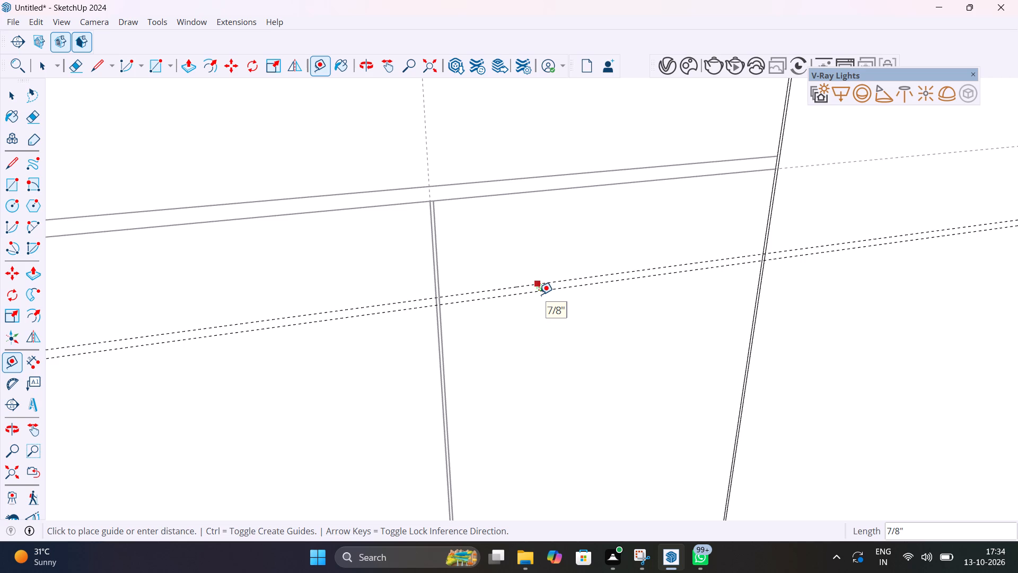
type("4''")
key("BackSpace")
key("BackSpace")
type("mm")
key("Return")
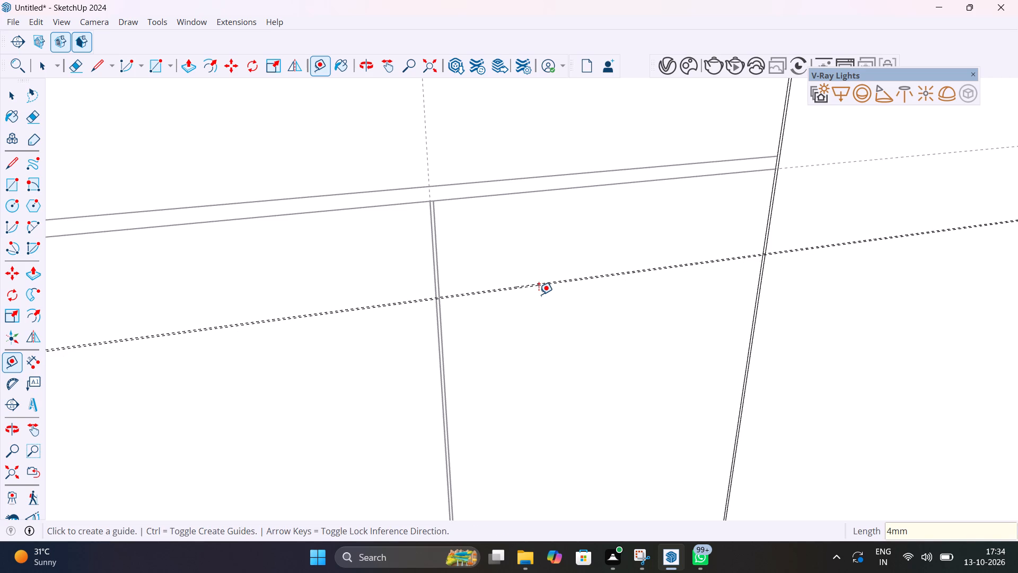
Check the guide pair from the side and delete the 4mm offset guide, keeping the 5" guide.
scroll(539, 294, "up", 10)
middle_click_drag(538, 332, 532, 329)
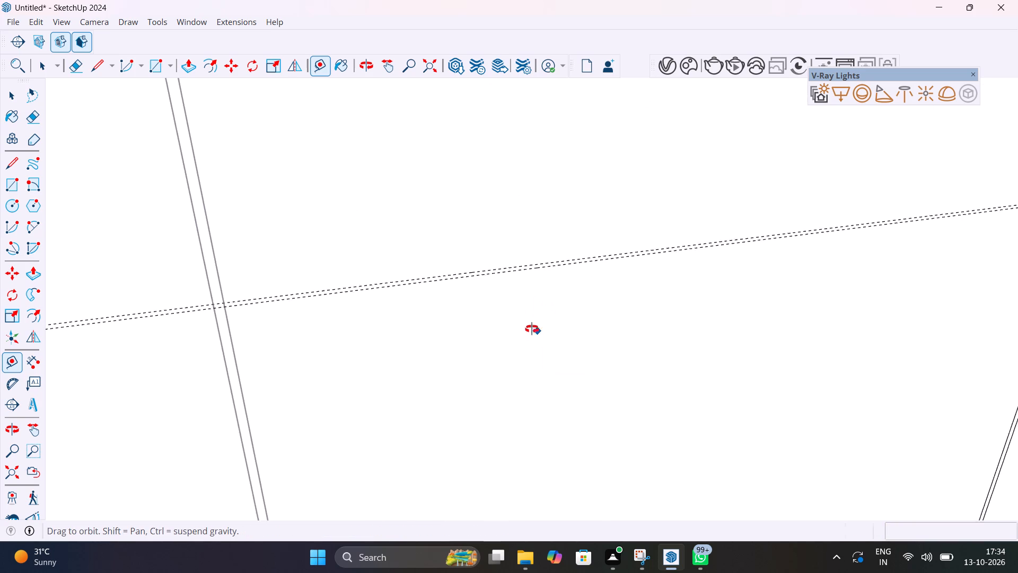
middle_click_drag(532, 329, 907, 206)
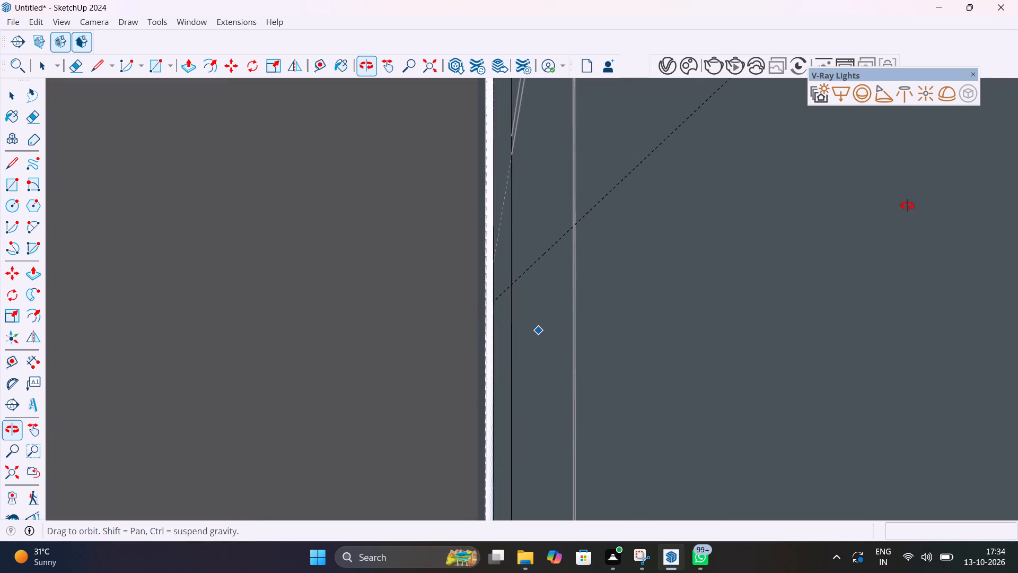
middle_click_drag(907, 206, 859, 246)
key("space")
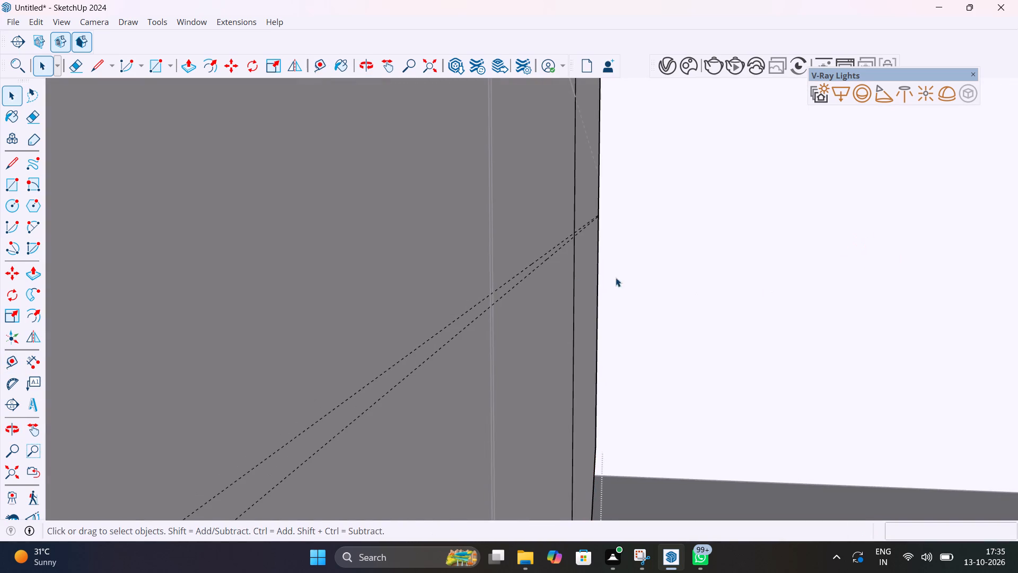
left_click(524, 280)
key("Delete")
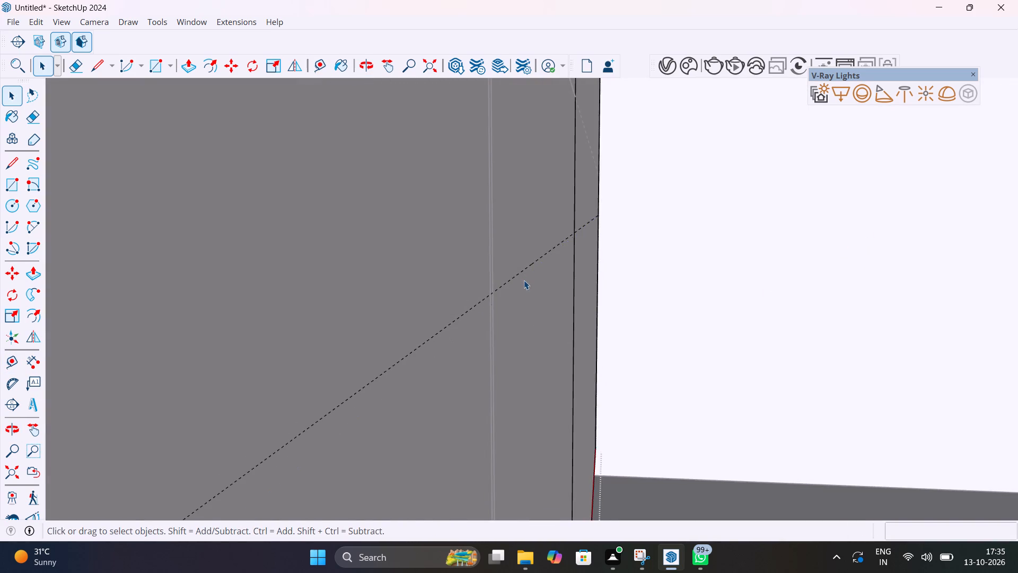
Place a parallel guide 4mm directly below the 5" guide on the lower shutter front.
scroll(524, 280, "down", 15)
middle_click_drag(556, 302, 479, 330)
scroll(480, 329, "down", 14)
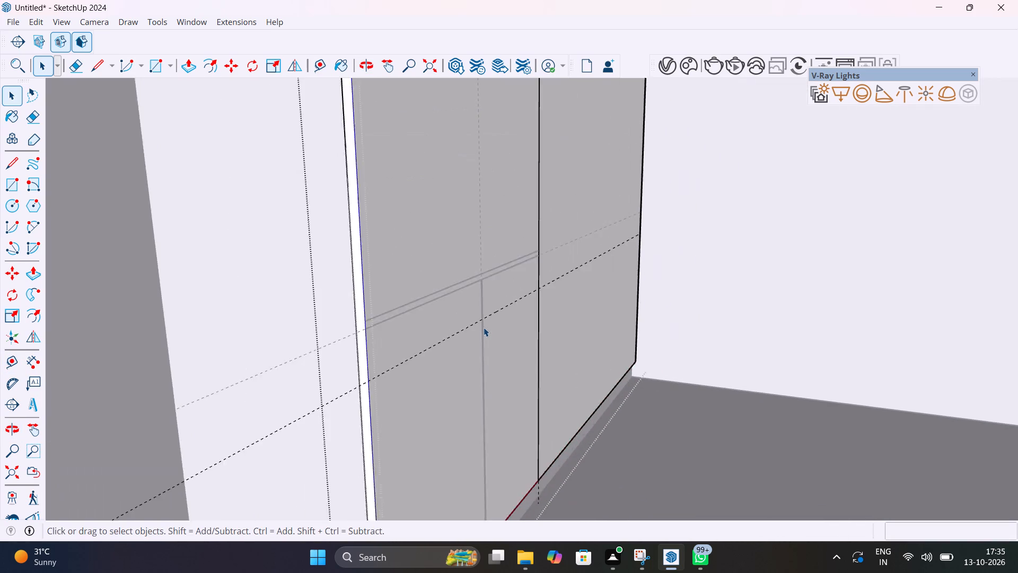
scroll(484, 327, "down", 9)
middle_click_drag(517, 341, 433, 368)
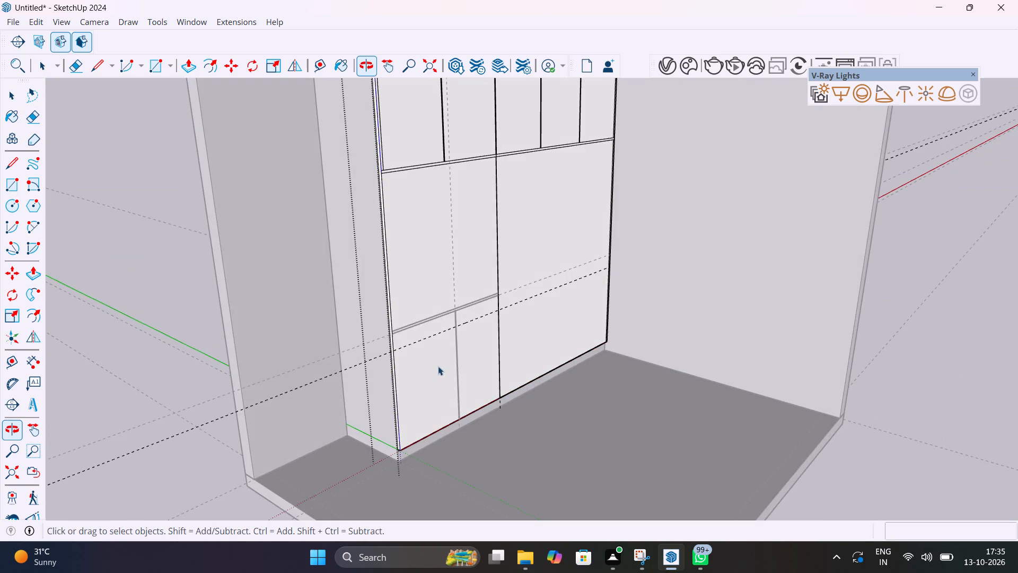
scroll(478, 328, "up", 15)
scroll(476, 307, "up", 6)
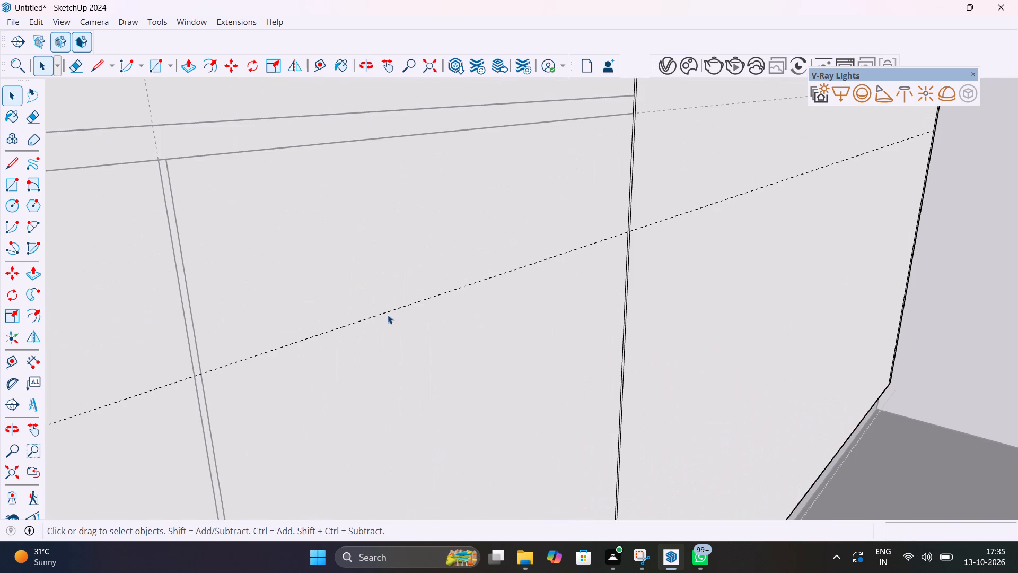
key("t")
left_click(388, 314)
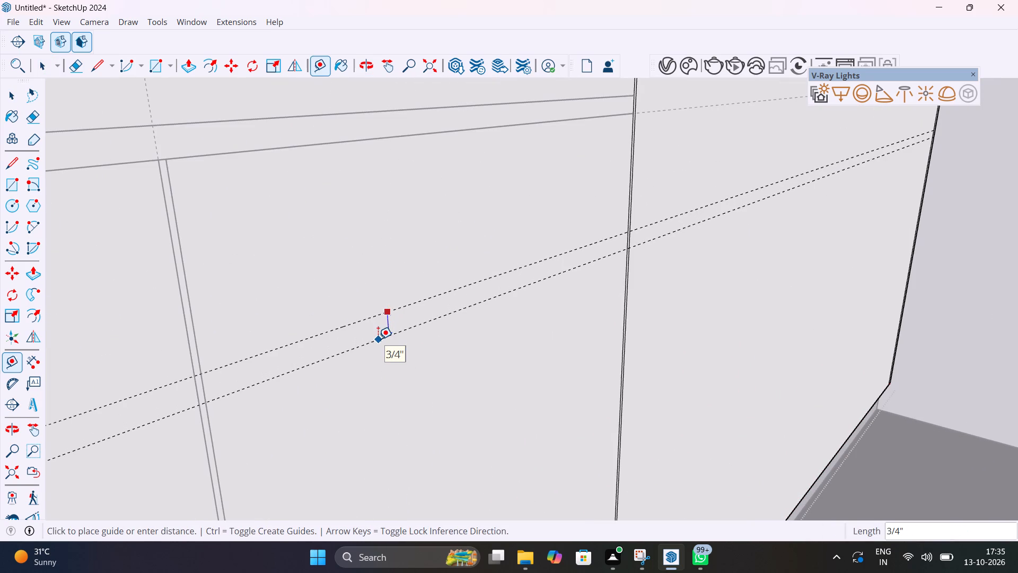
type("4mm")
key("Return")
key("space")
Draw two lines about 1' 7" long along the guide pair, between the vertical dividing line and the shutter gap, joined at the gap end.
scroll(354, 353, "down", 1)
middle_click_drag(350, 352, 263, 294)
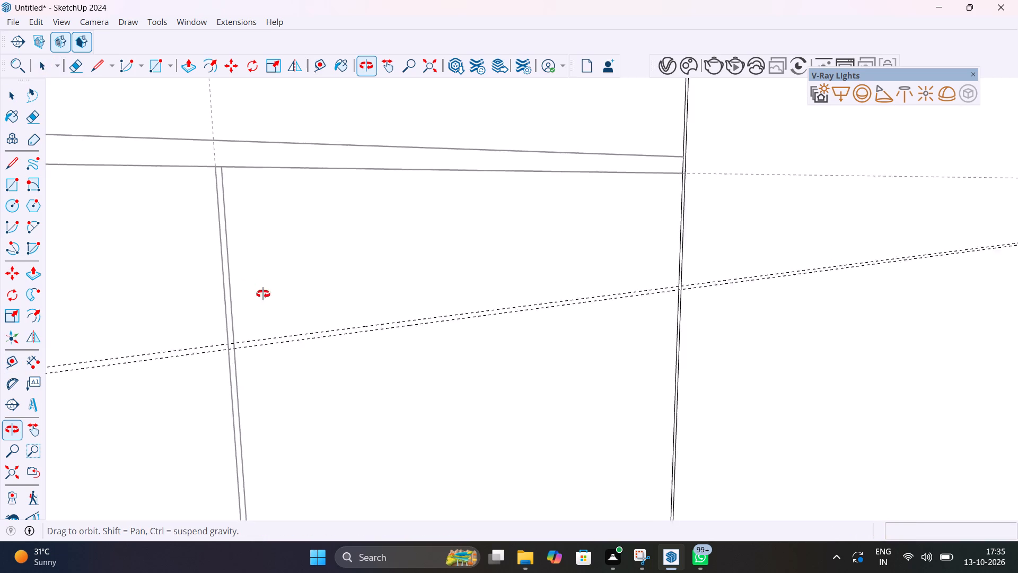
middle_click_drag(263, 294, 404, 351)
key("l")
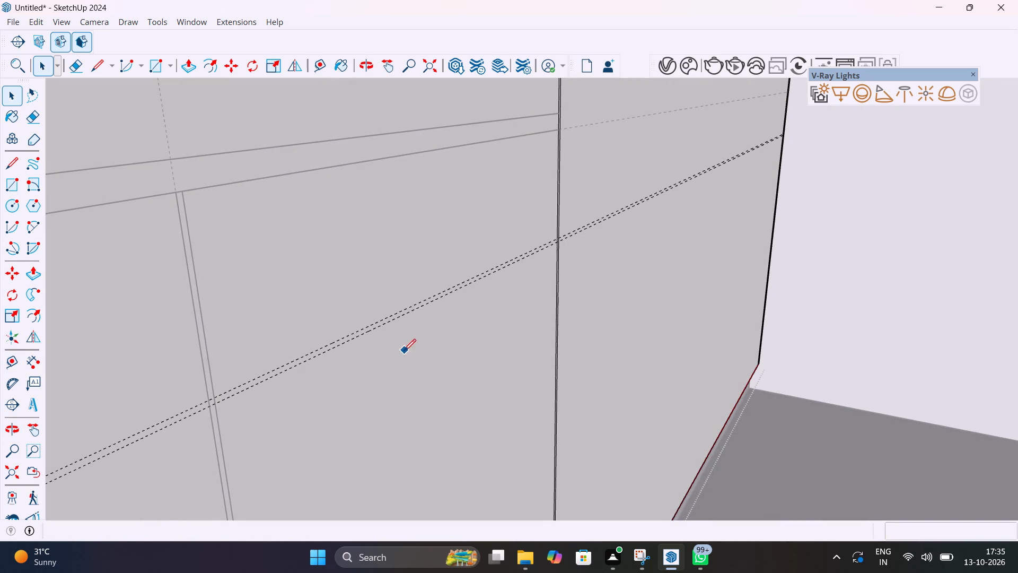
scroll(556, 242, "up", 11)
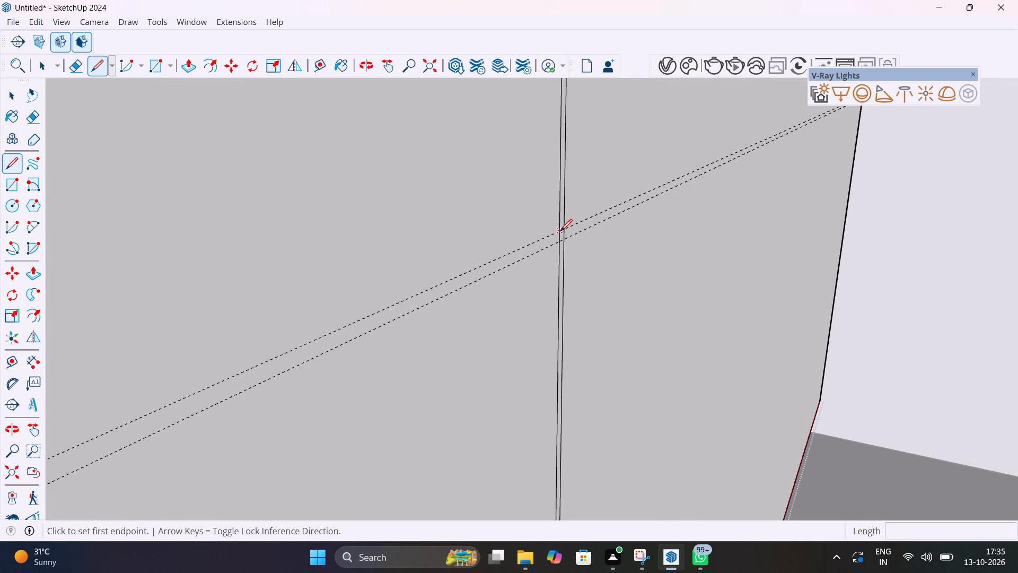
left_click(561, 231)
scroll(466, 243, "down", 15)
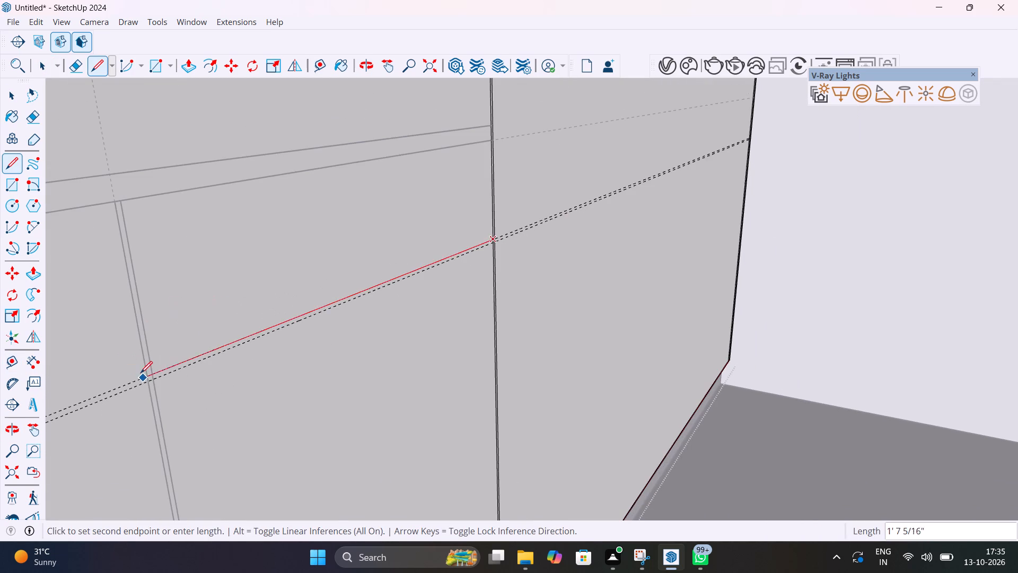
scroll(165, 371, "up", 11)
left_click(126, 378)
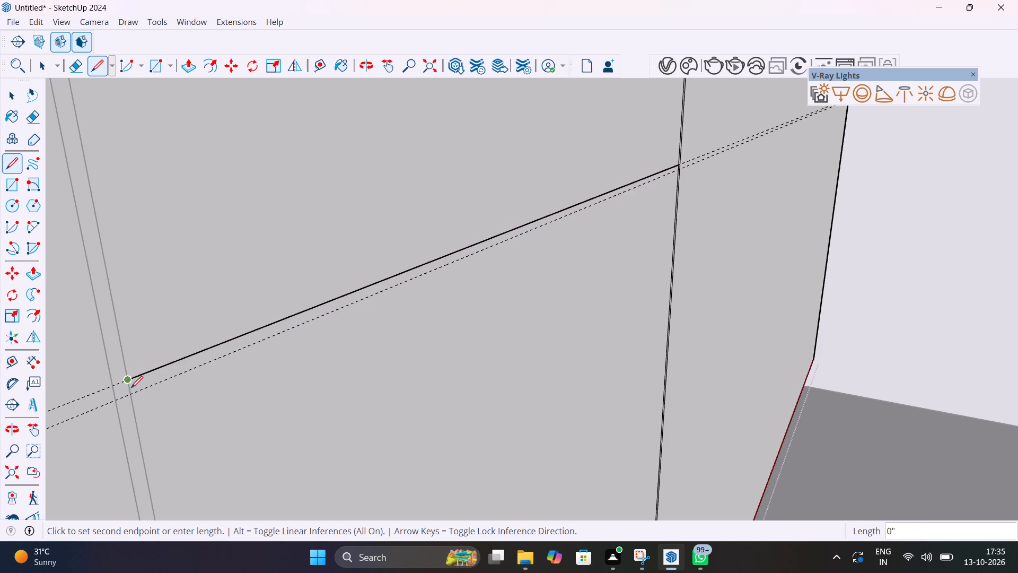
left_click(132, 395)
scroll(177, 380, "down", 15)
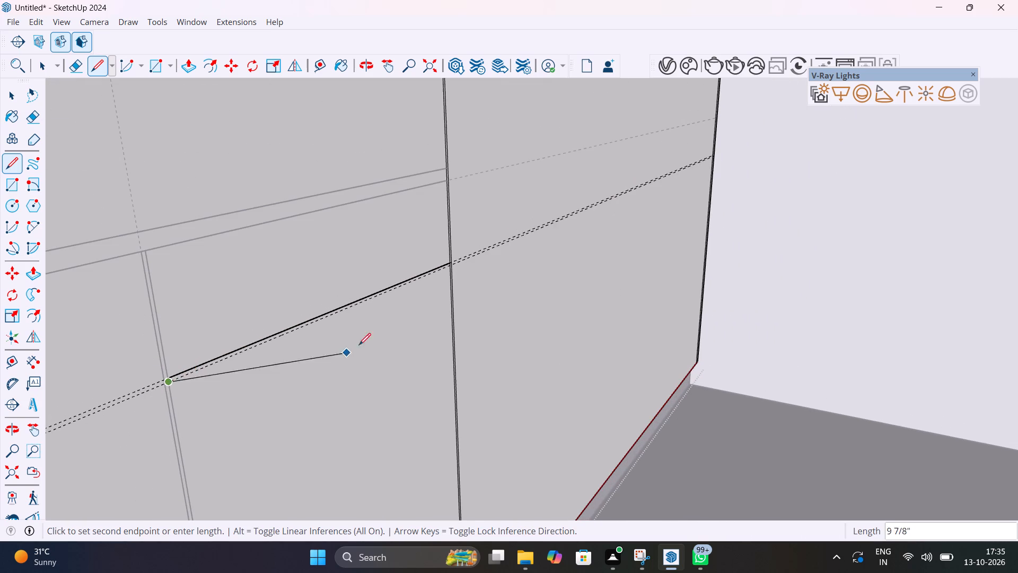
scroll(450, 272, "up", 17)
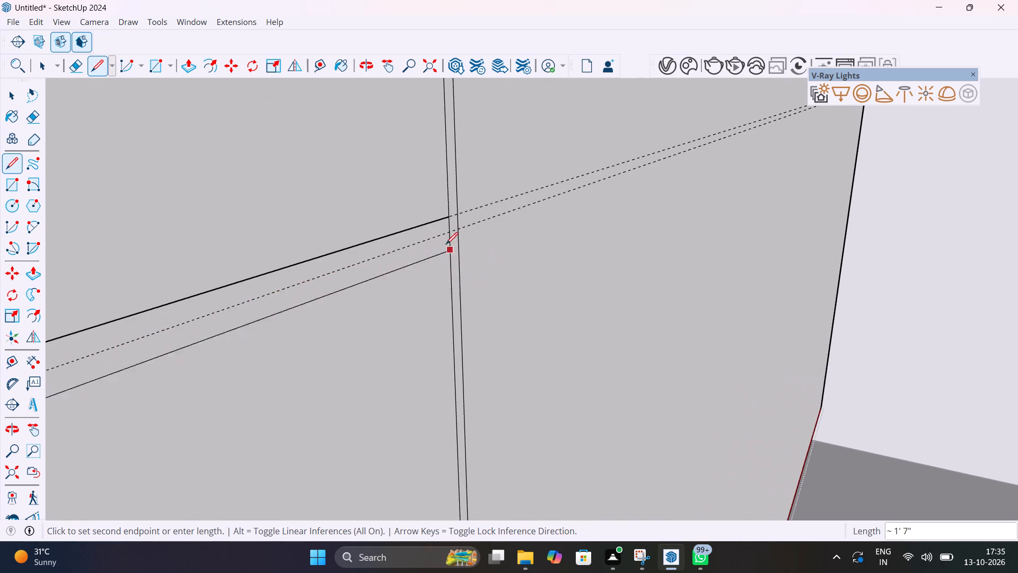
left_click(447, 232)
key("space")
scroll(430, 325, "down", 6)
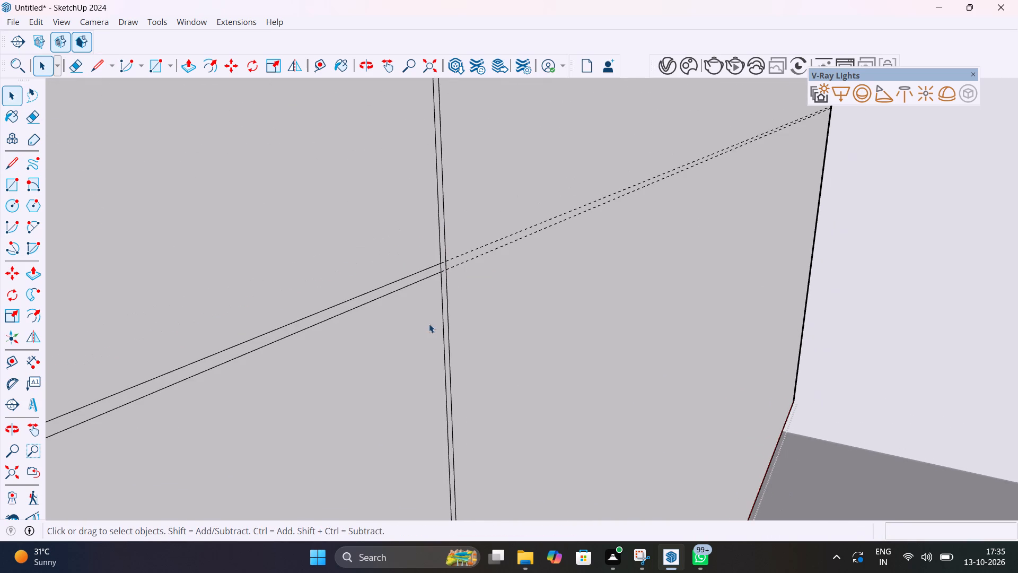
Draw a rectangle about 1' 7" by 2' 6 13/16" on the lower shutter front, from the lower horizontal line to the shutter's bottom edge.
left_click(421, 331)
scroll(414, 344, "down", 13)
middle_click_drag(420, 362, 462, 248, "shift")
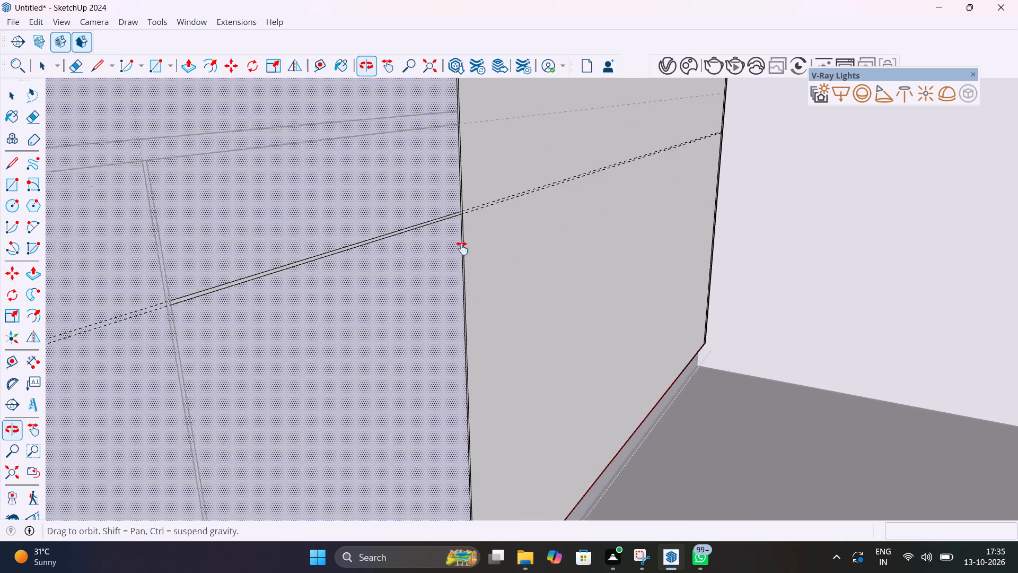
middle_click_drag(462, 248, 375, 228, "shift")
triple_click(374, 324)
left_click(377, 334)
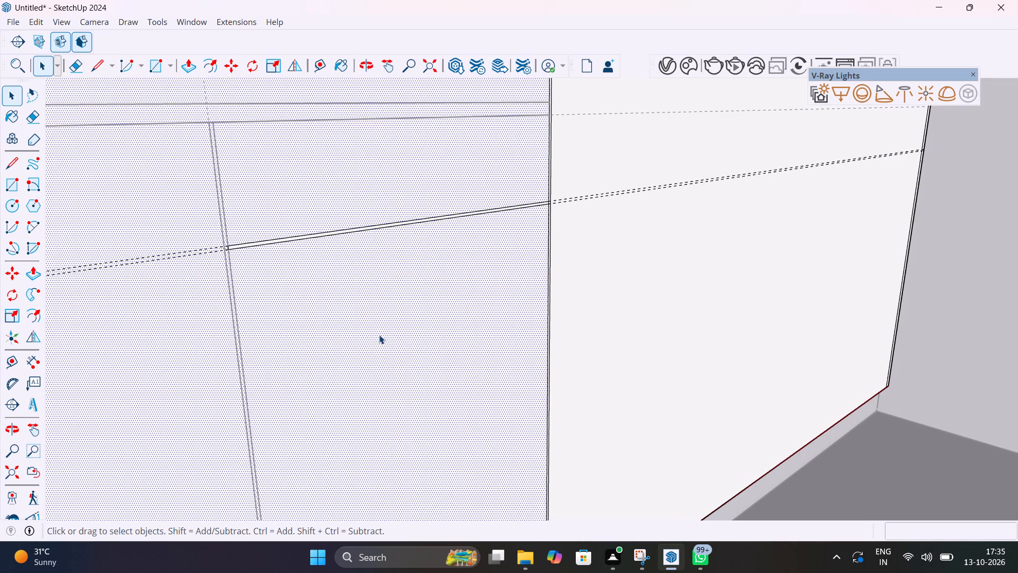
middle_click_drag(379, 353, 244, 285, "shift")
scroll(247, 301, "down", 8)
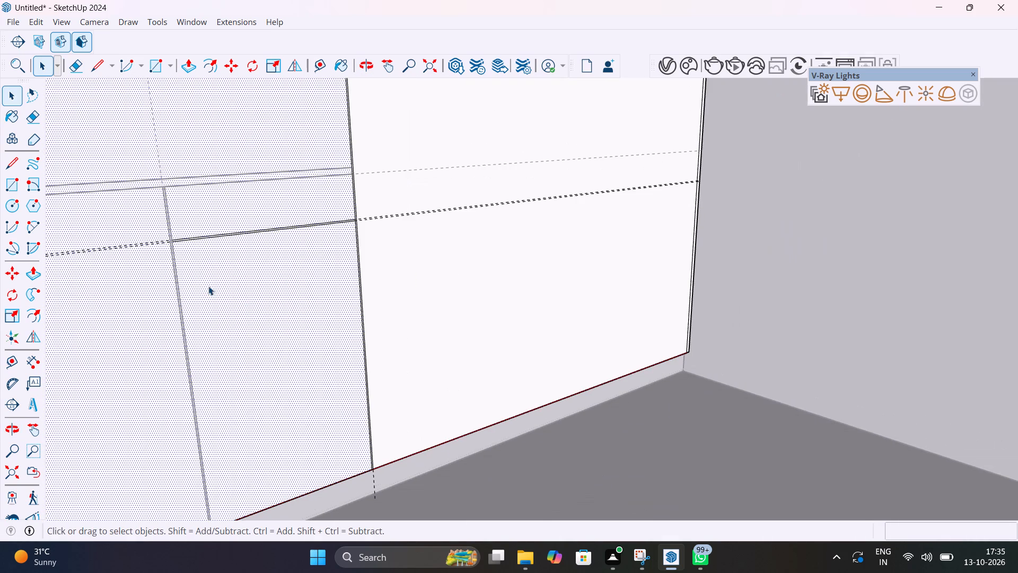
middle_click_drag(204, 273, 124, 267)
scroll(201, 227, "up", 15)
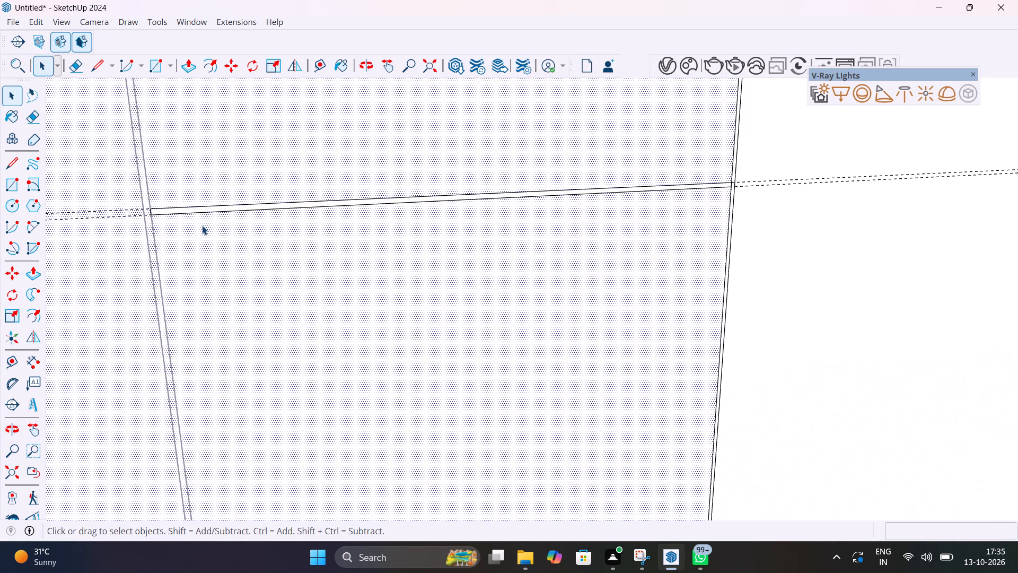
key("r")
left_click(151, 219)
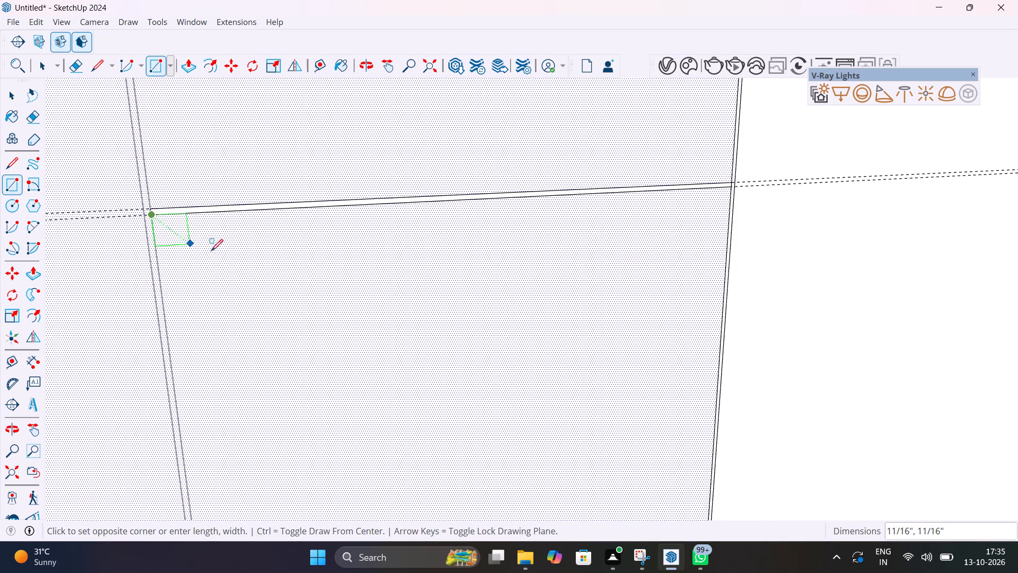
scroll(229, 262, "down", 16)
scroll(274, 345, "down", 3)
scroll(372, 464, "up", 4)
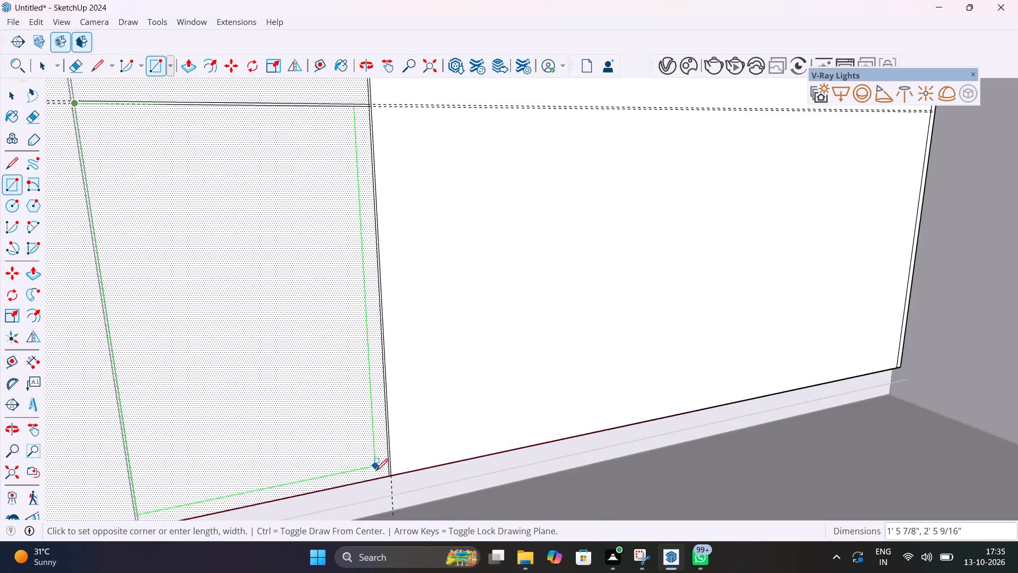
scroll(376, 471, "up", 17)
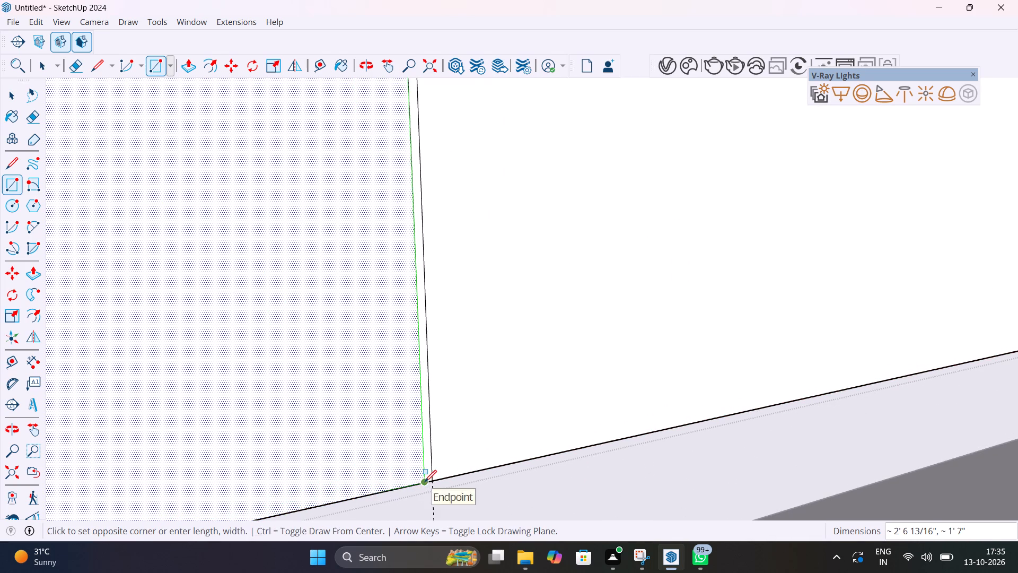
left_click(425, 482)
scroll(364, 463, "down", 20)
scroll(364, 463, "down", 6)
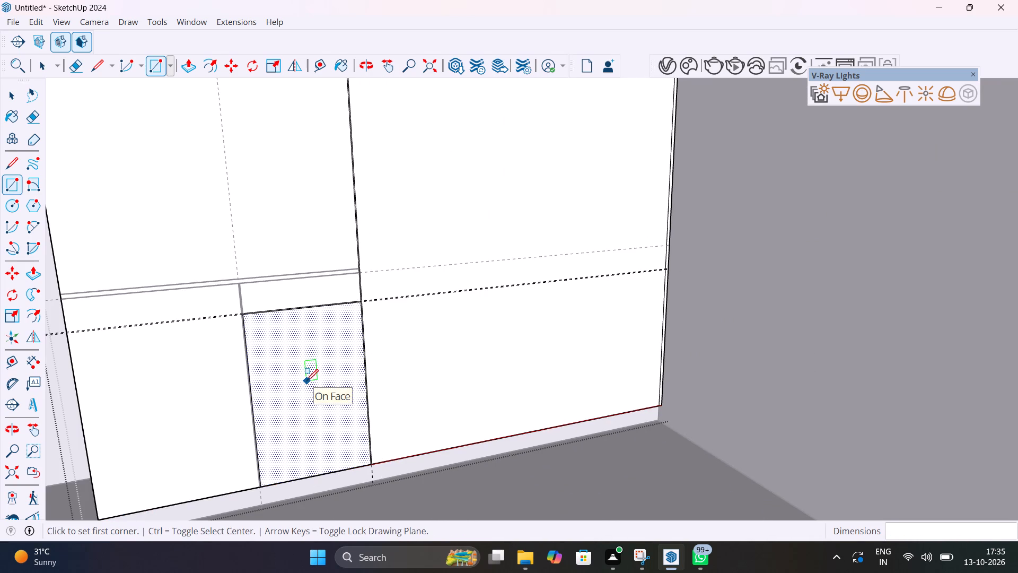
Push the new rectangle 1" inward through the shutter's thickness to cut an opening.
key("p")
left_click(324, 389)
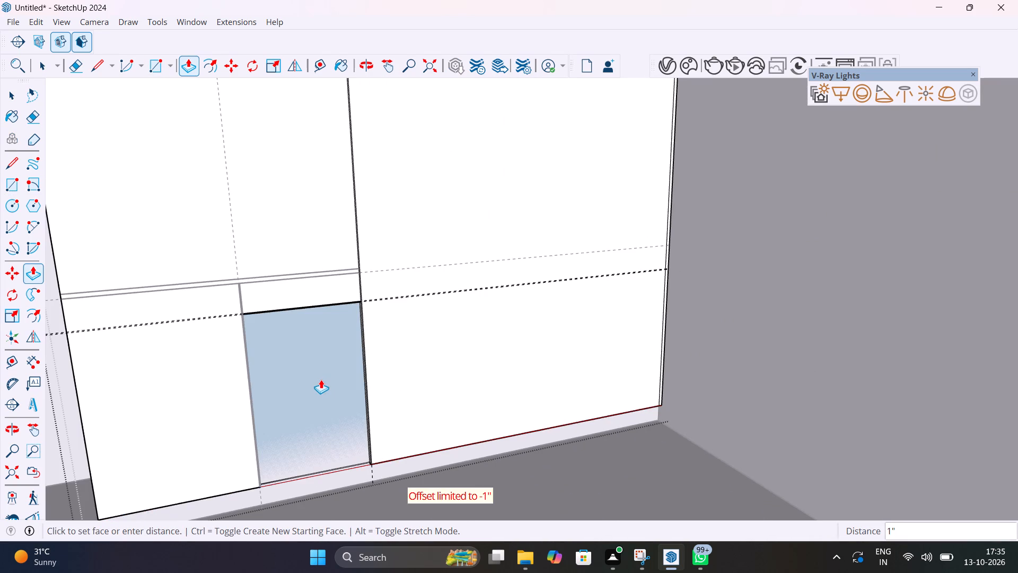
left_click(321, 379)
key("space")
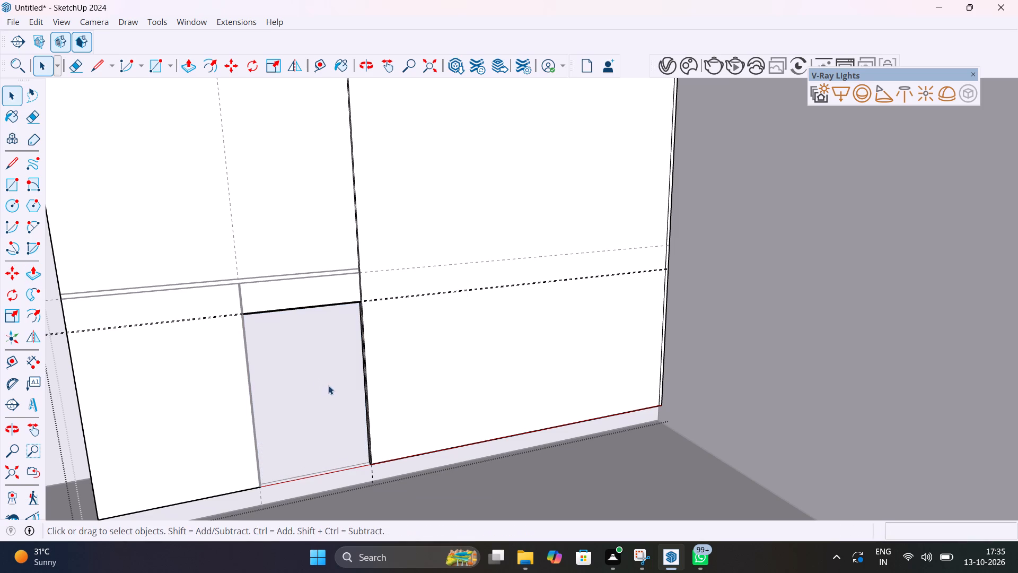
Inside the wardrobe block, draw a rectangle about 1' 7" by 2' 10 13/16" from the opening's upper corner to the block's floor edge.
middle_click_drag(349, 385, 385, 353)
double_click(337, 369)
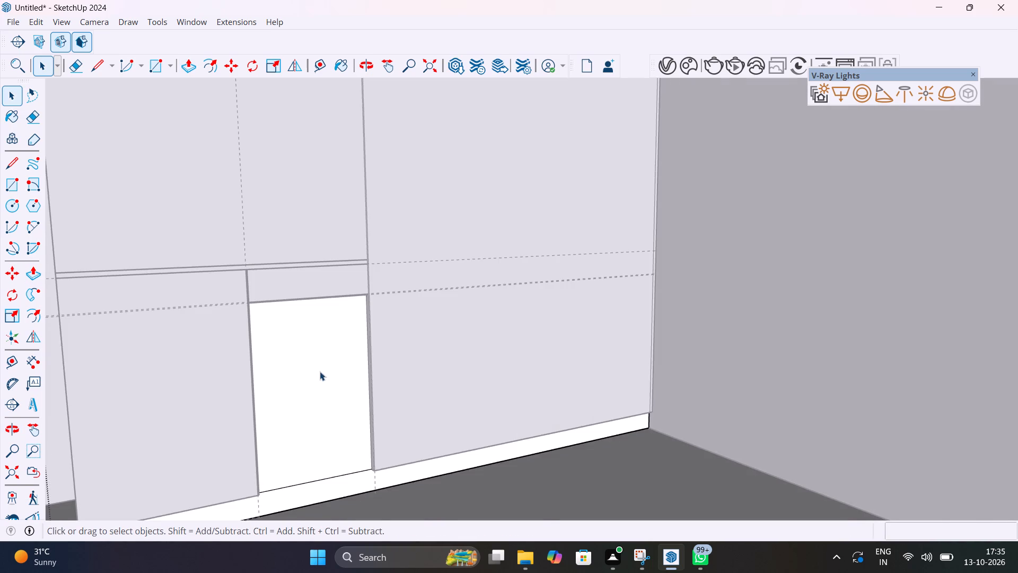
scroll(320, 371, "up", 5)
middle_click_drag(329, 381, 277, 330)
scroll(253, 216, "up", 20)
scroll(253, 216, "up", 1)
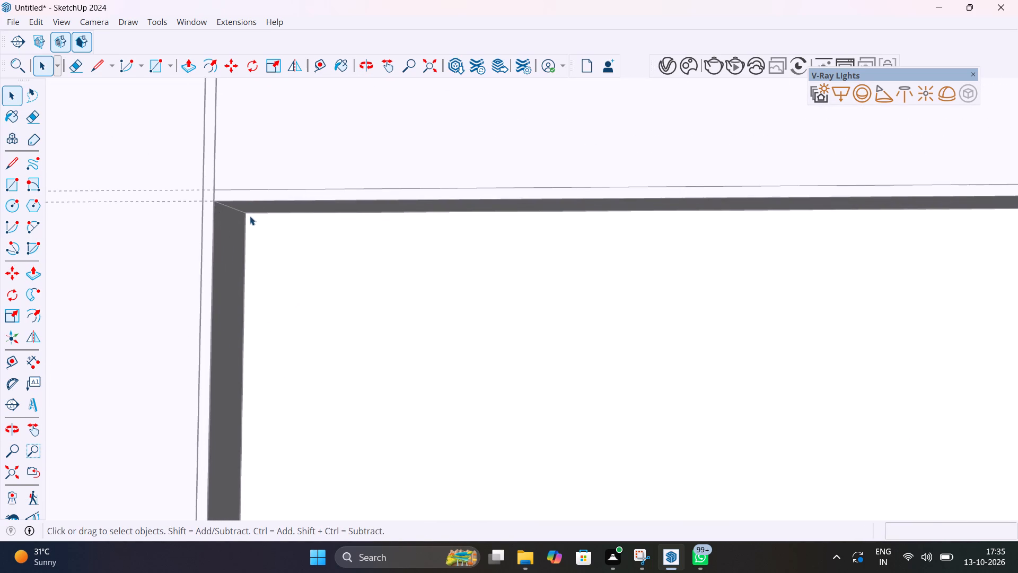
key("r")
left_click(250, 216)
scroll(303, 281, "down", 20)
scroll(303, 281, "down", 2)
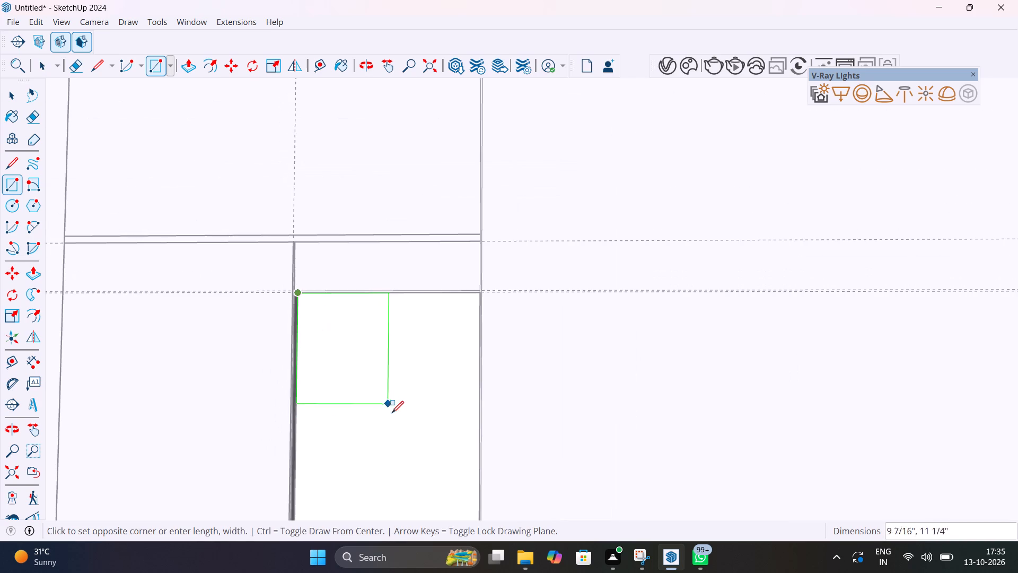
middle_click_drag(394, 417, 510, 434, "shift")
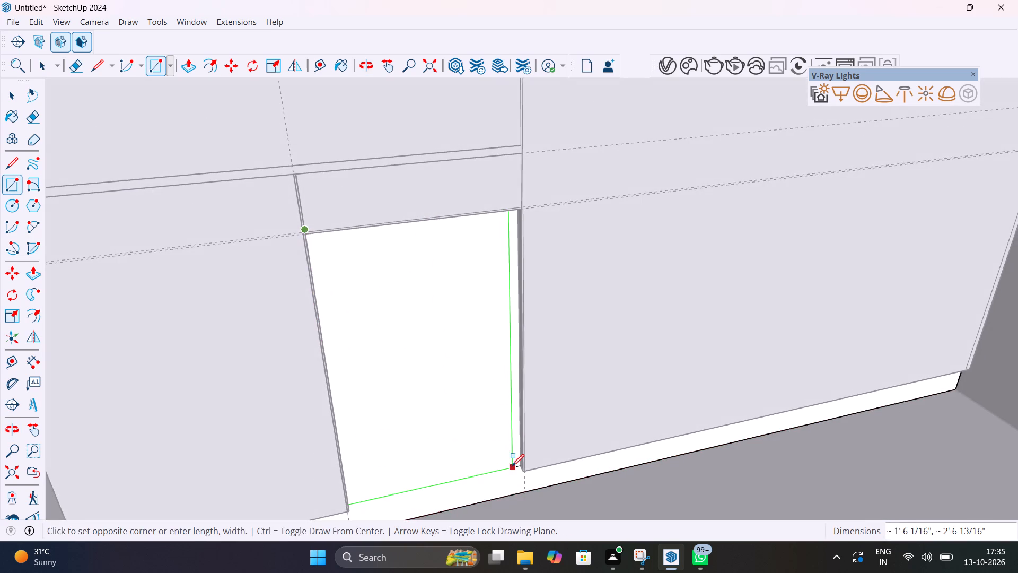
scroll(513, 466, "up", 12)
scroll(525, 461, "up", 12)
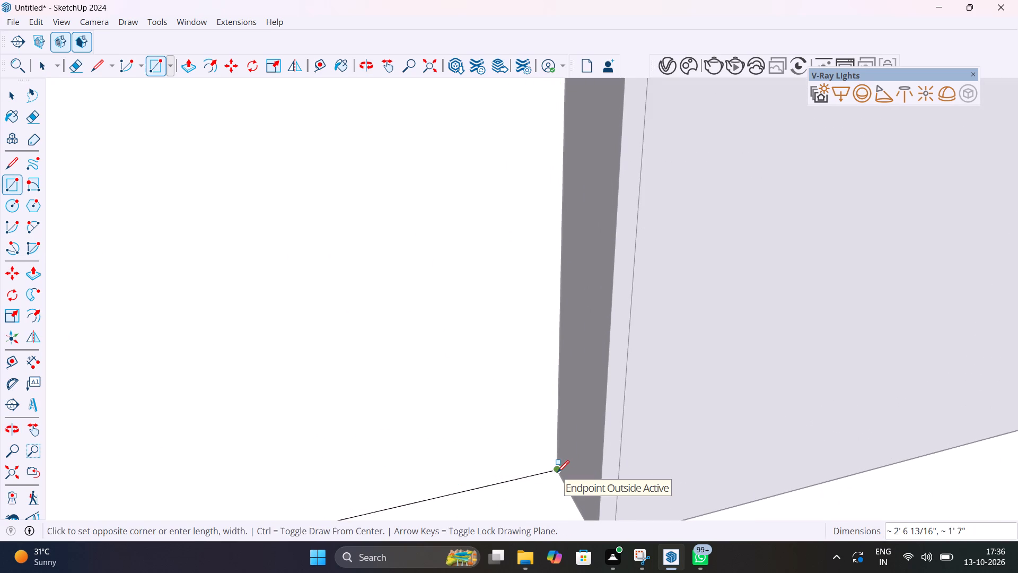
scroll(536, 443, "down", 20)
scroll(536, 443, "down", 11)
middle_click_drag(532, 439, 528, 438)
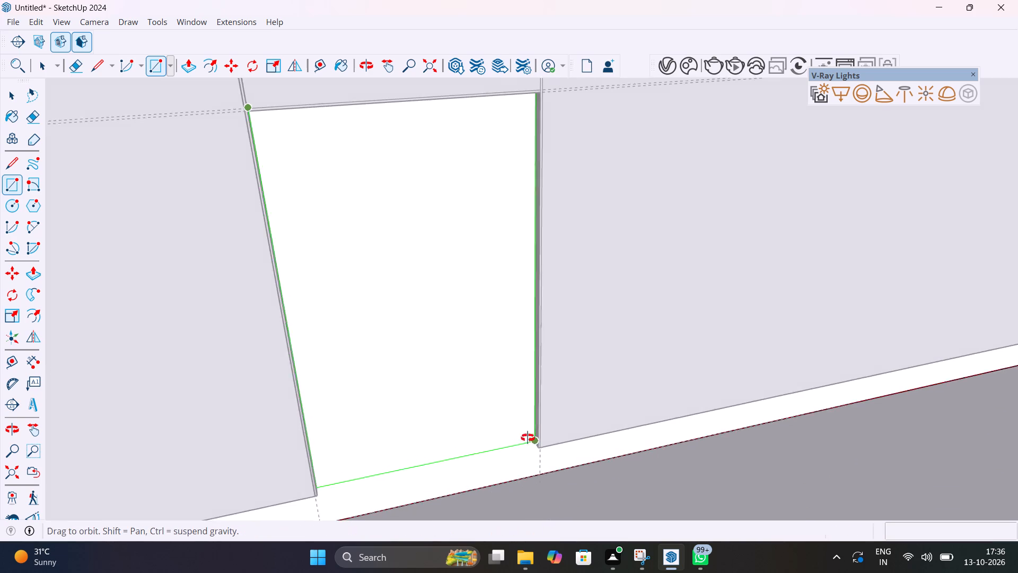
middle_click_drag(528, 438, 452, 317)
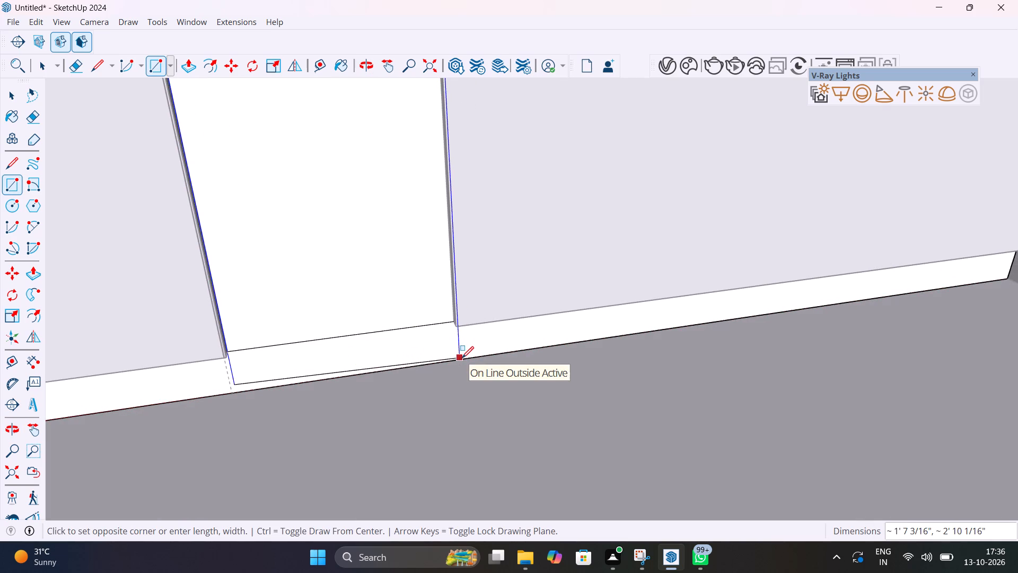
scroll(462, 359, "up", 6)
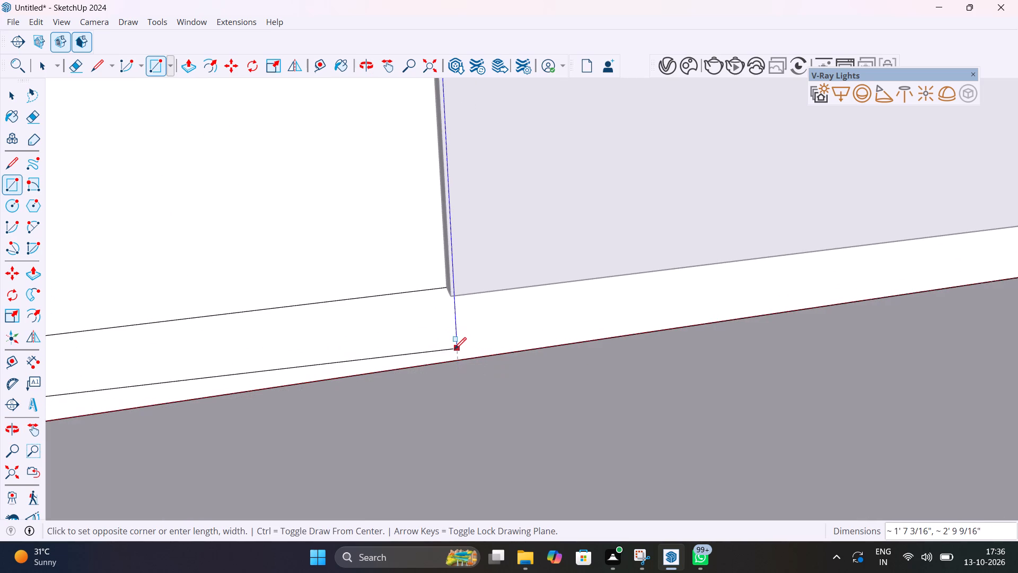
scroll(451, 343, "up", 13)
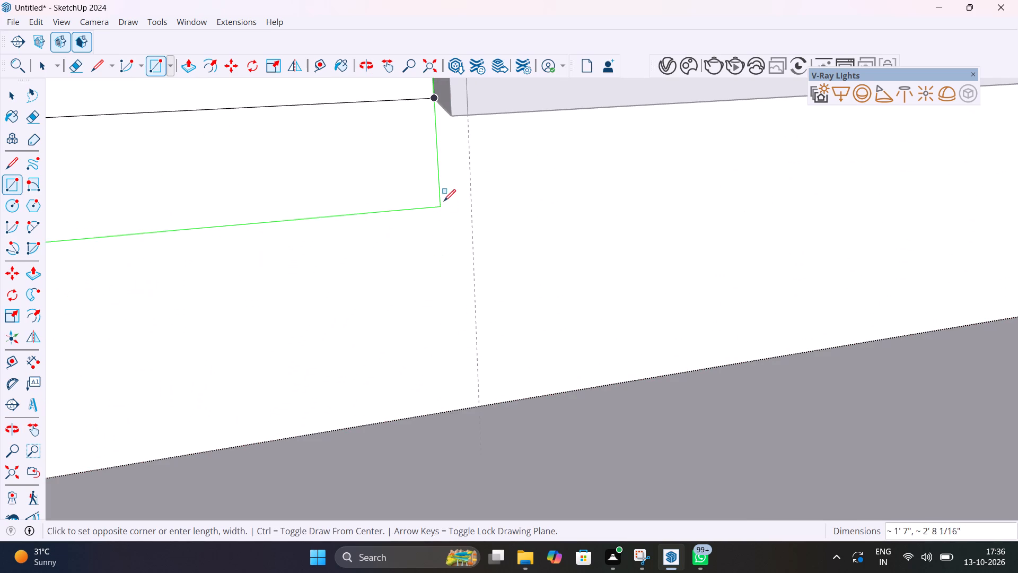
left_click(456, 407)
scroll(383, 340, "down", 20)
scroll(383, 340, "down", 7)
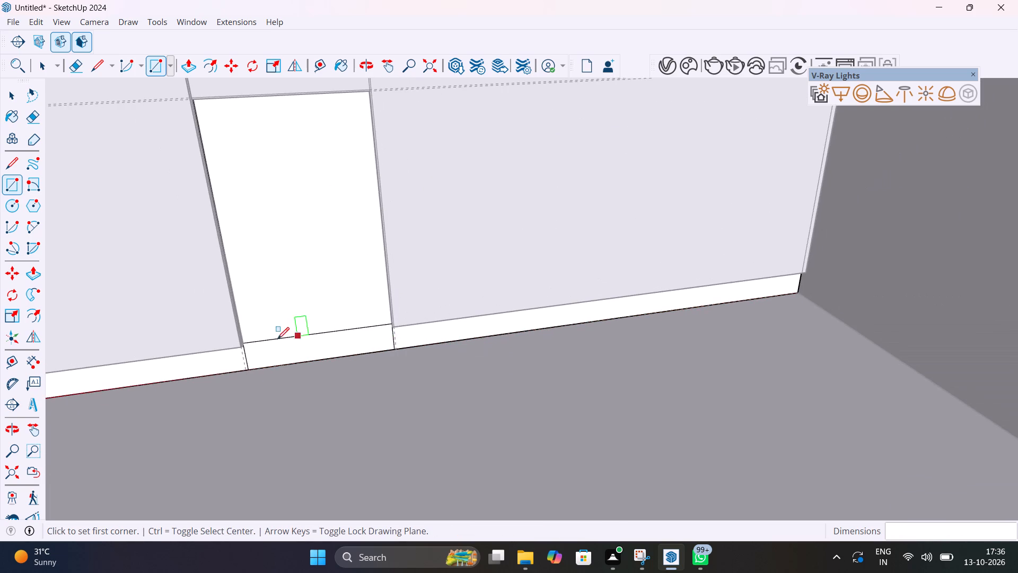
Delete the horizontal line crossing the block's rectangle at the shutter's bottom level.
middle_click_drag(281, 340, 383, 336)
key("space")
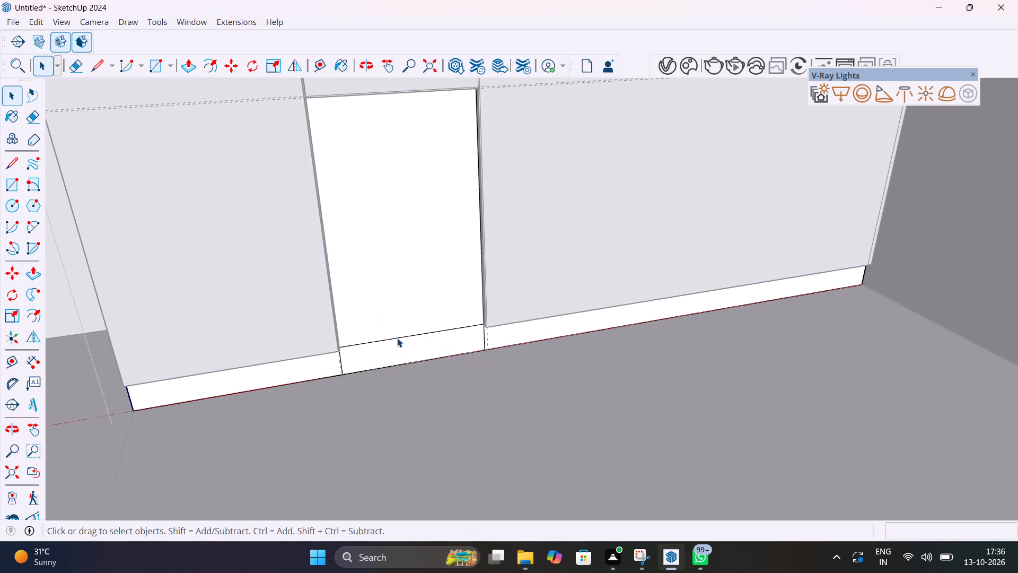
left_click(397, 338)
key("Delete")
Push the merged face behind the shutter opening 1' 9" into the wardrobe block.
left_click(399, 337)
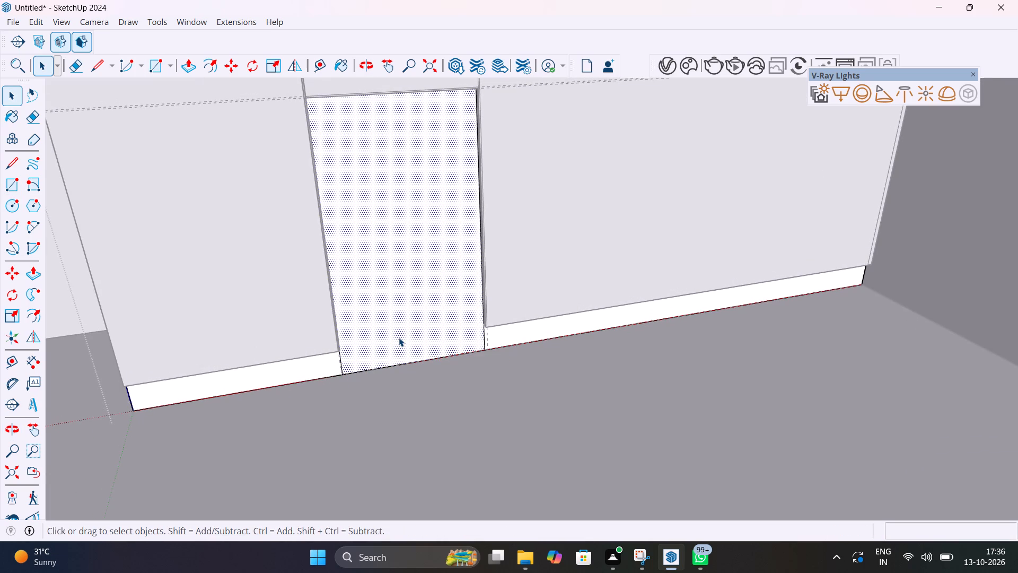
key("p")
left_click(399, 337)
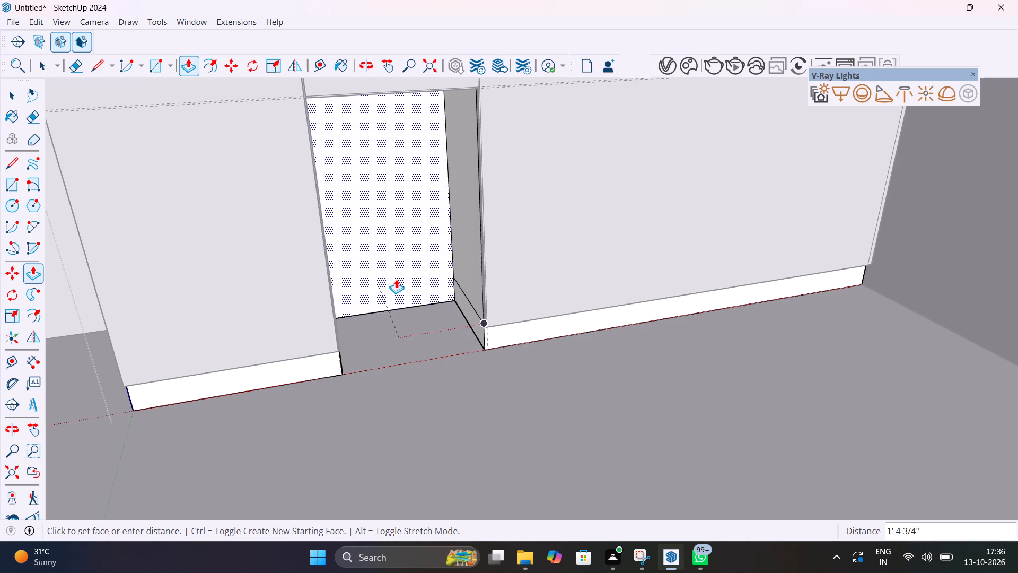
type("1'9\"")
key("Return")
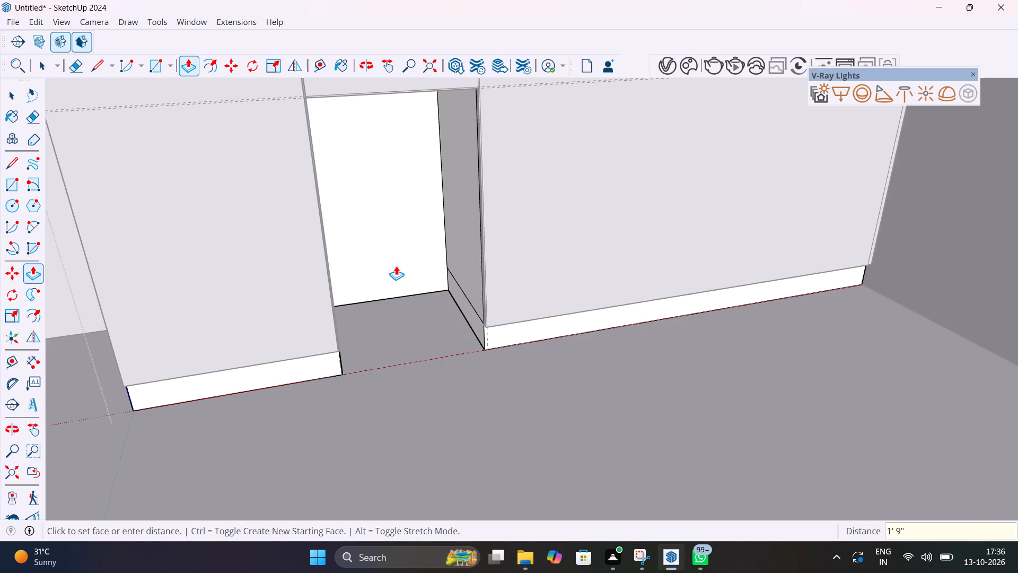
Set the recess's push depth to 1' 10".
middle_click_drag(369, 335, 508, 286)
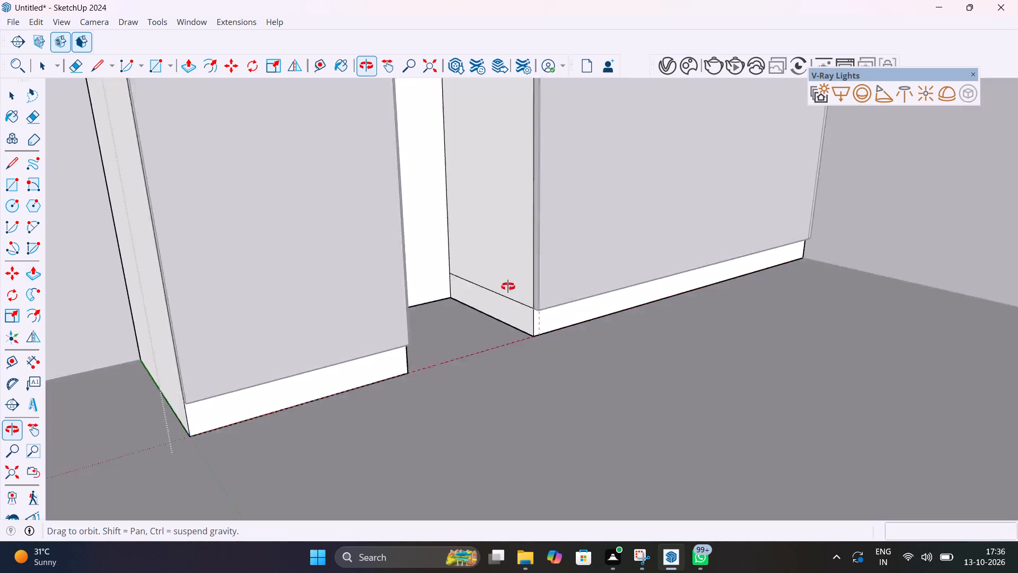
middle_click_drag(508, 286, 413, 307)
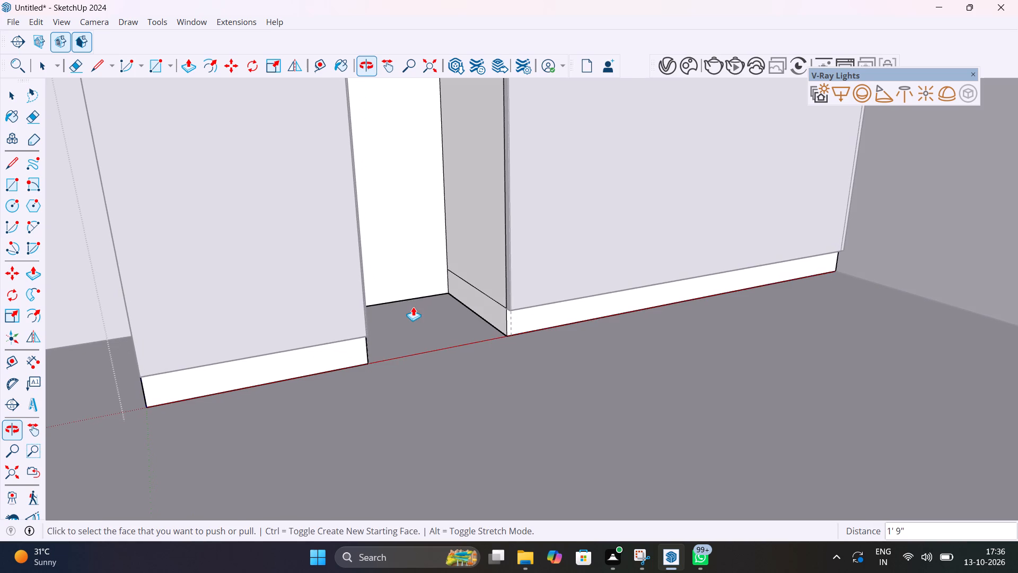
type("1'")
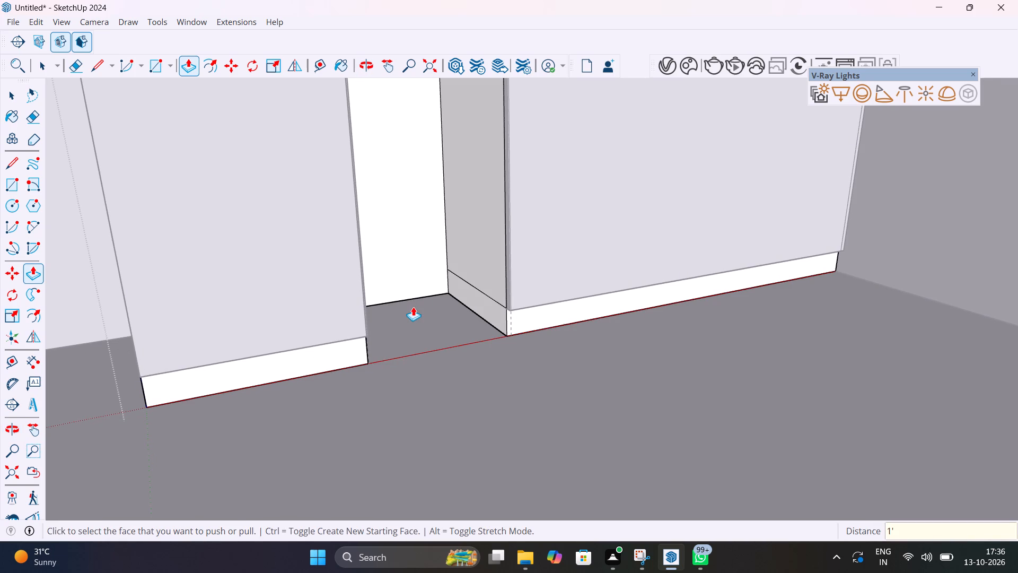
type("10\"")
key("Return")
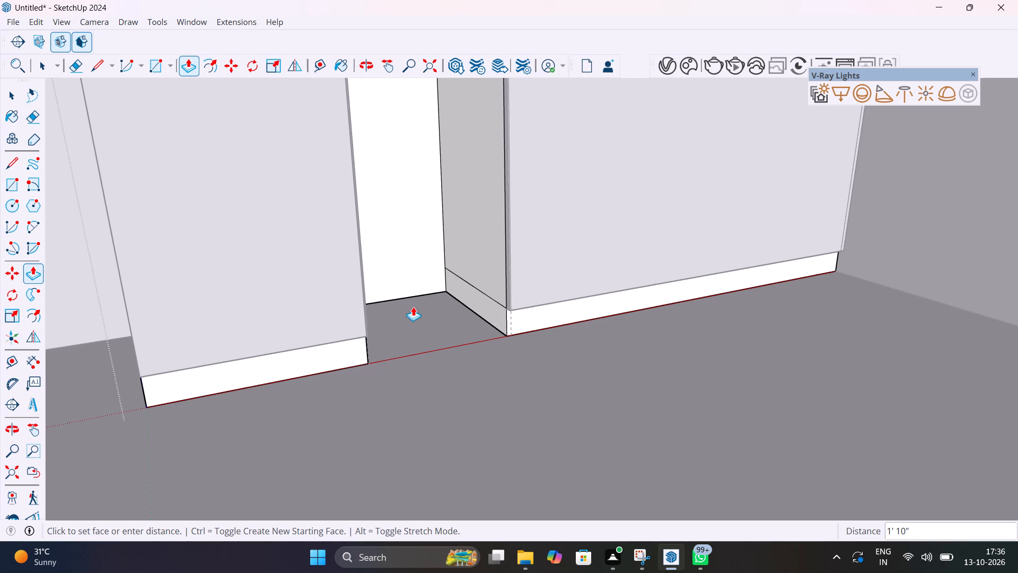
scroll(413, 307, "down", 3)
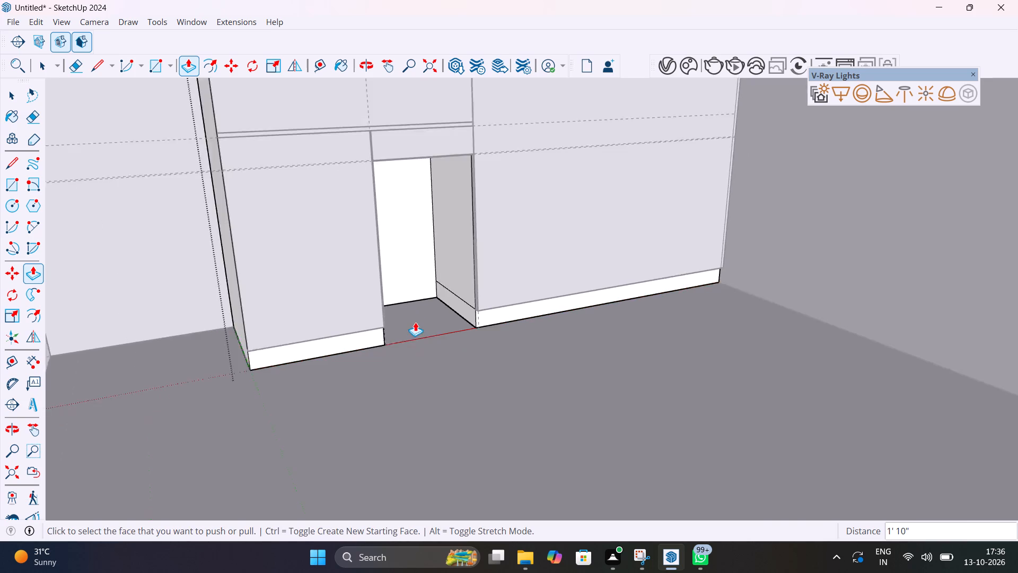
scroll(415, 322, "down", 4)
scroll(476, 217, "up", 14)
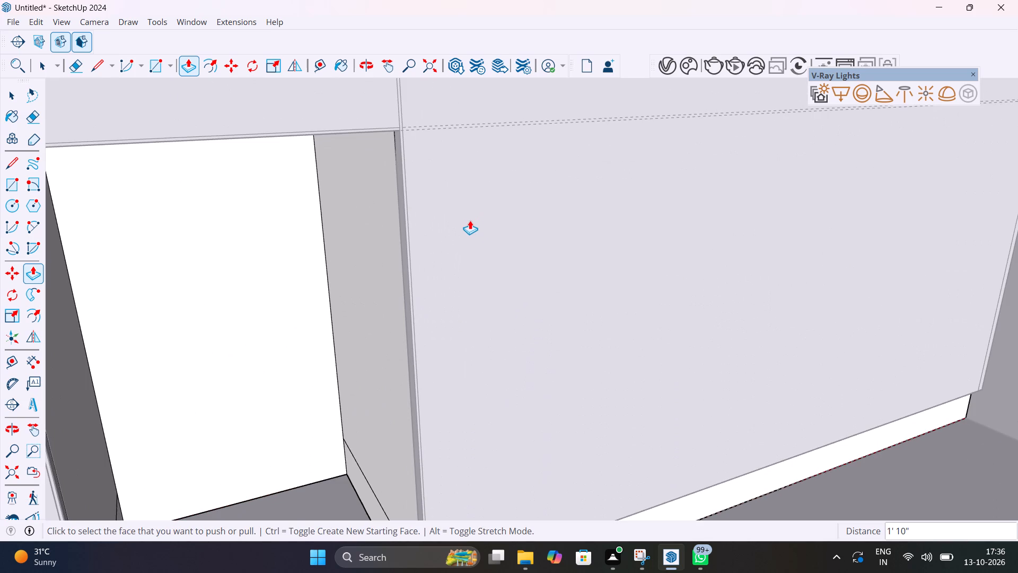
key("space")
Delete the leftover horizontal edge on the recess's inner side wall, just above the floor.
scroll(424, 282, "down", 20)
scroll(424, 282, "down", 4)
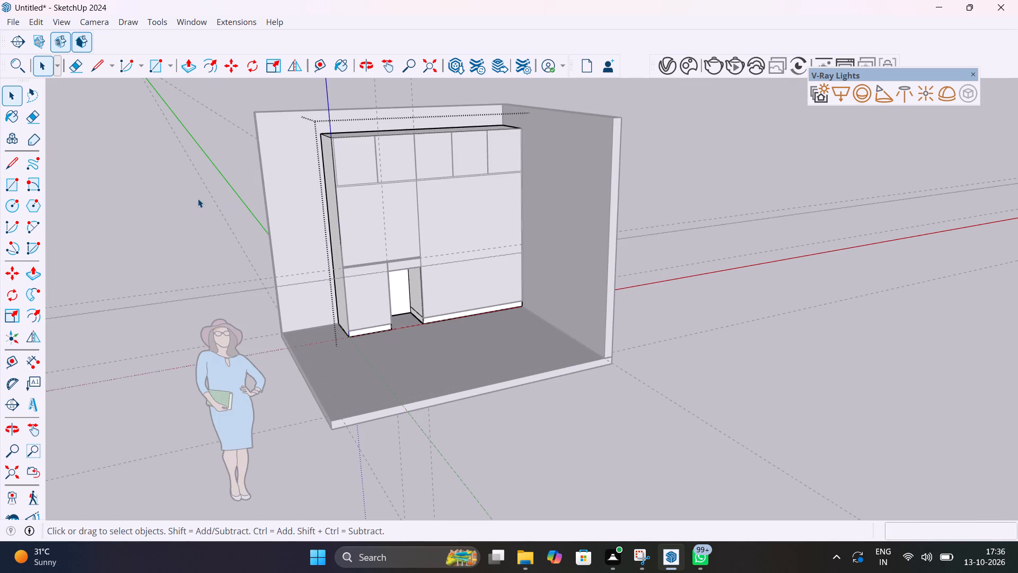
left_click(195, 201)
scroll(403, 317, "up", 15)
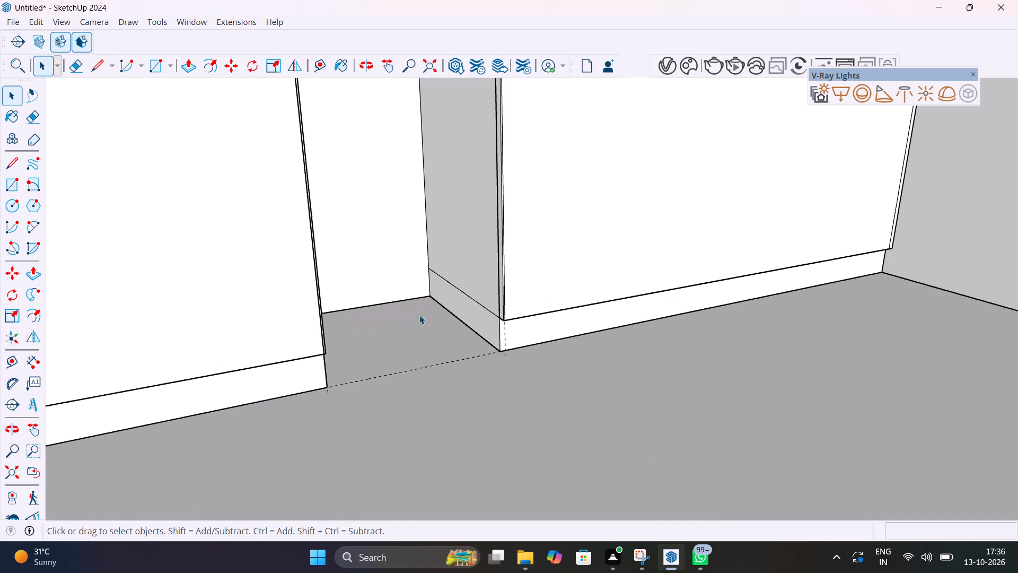
left_click(498, 316)
triple_click(495, 315)
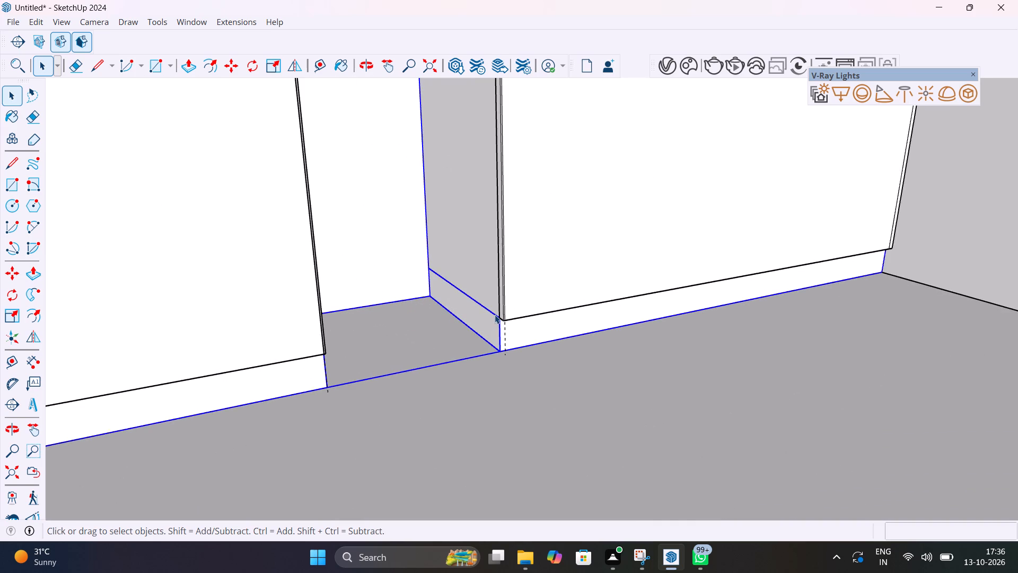
left_click(495, 315)
left_click(495, 315)
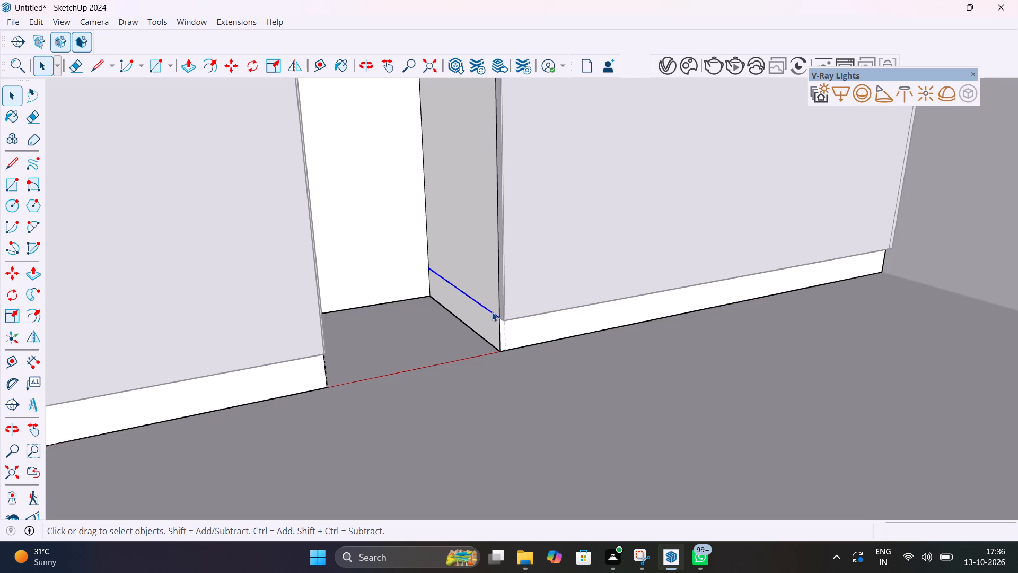
key("Delete")
middle_click_drag(492, 311, 376, 320)
Delete the leftover horizontal edge just above the floor on the recess's opposite inner side wall, and finish editing the block.
middle_click_drag(376, 320, 312, 319)
scroll(220, 290, "up", 9)
left_click(218, 268)
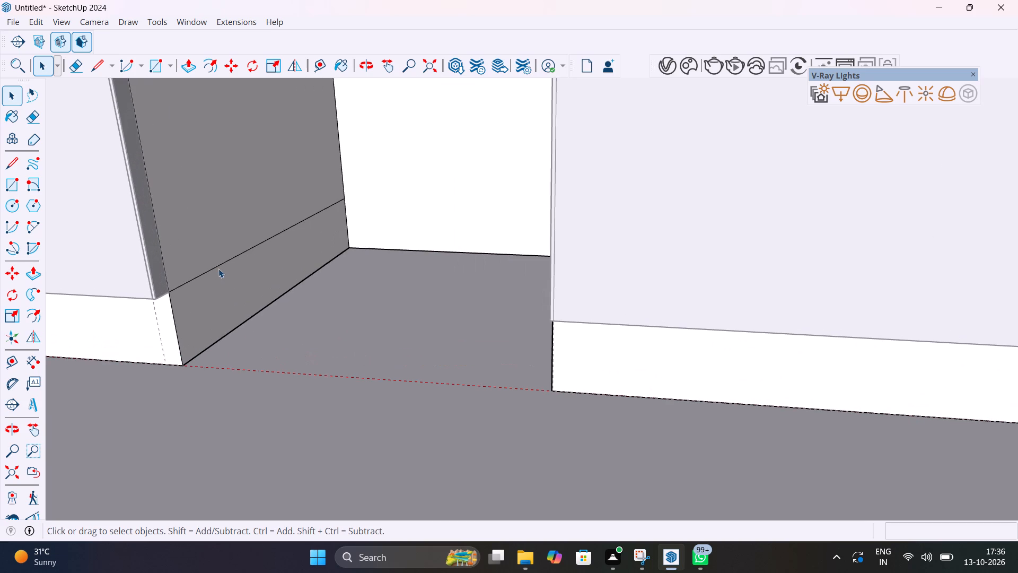
key("Delete")
scroll(222, 279, "down", 15)
middle_click_drag(224, 313, 608, 324)
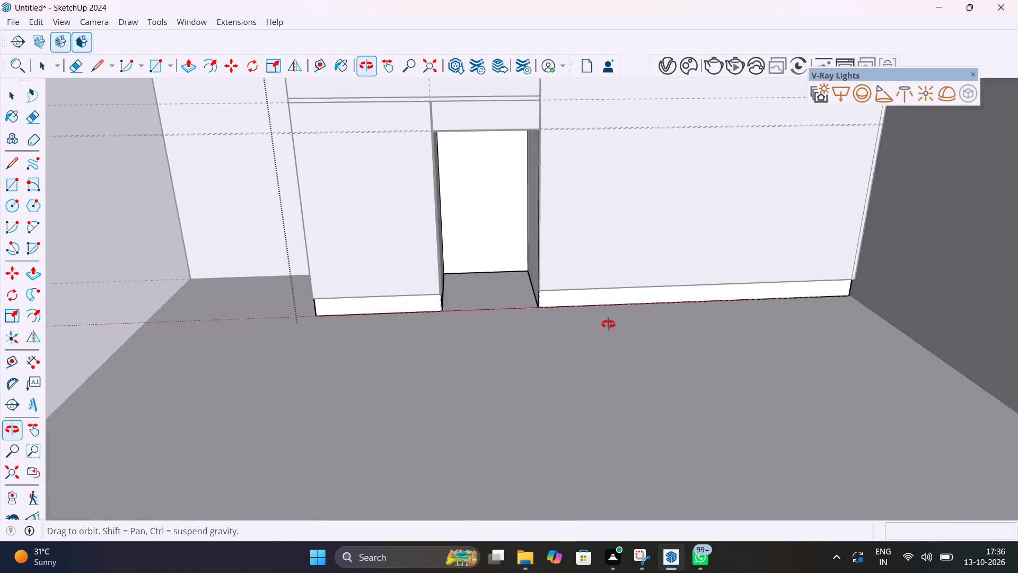
middle_click_drag(608, 324, 673, 326)
left_click(92, 345)
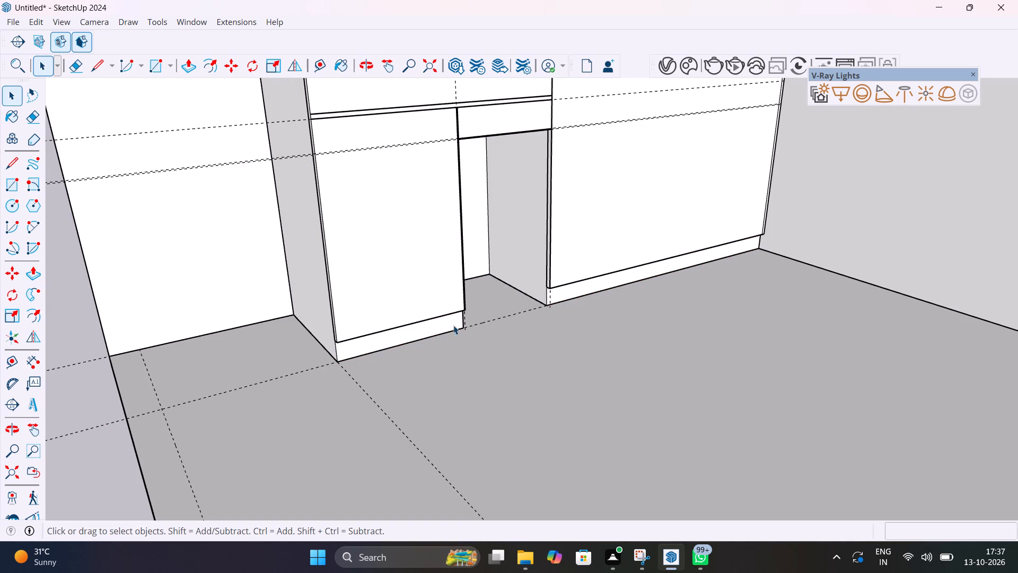
Examine the recess, the plinth and the gaps around the lower shutter and the panel above the opening from several angles.
scroll(453, 320, "up", 7)
middle_click_drag(447, 325, 629, 238)
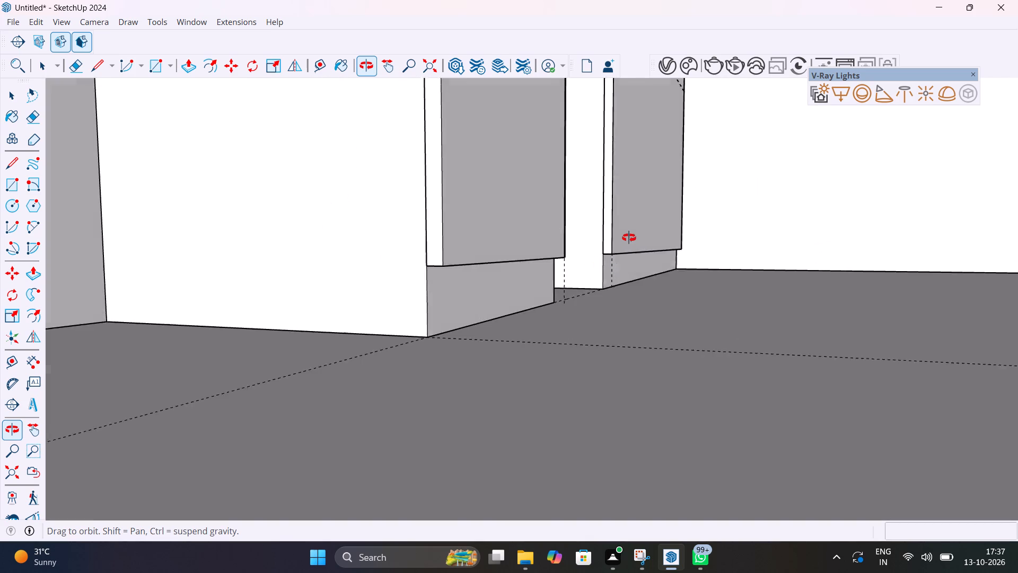
middle_click_drag(629, 238, 497, 283)
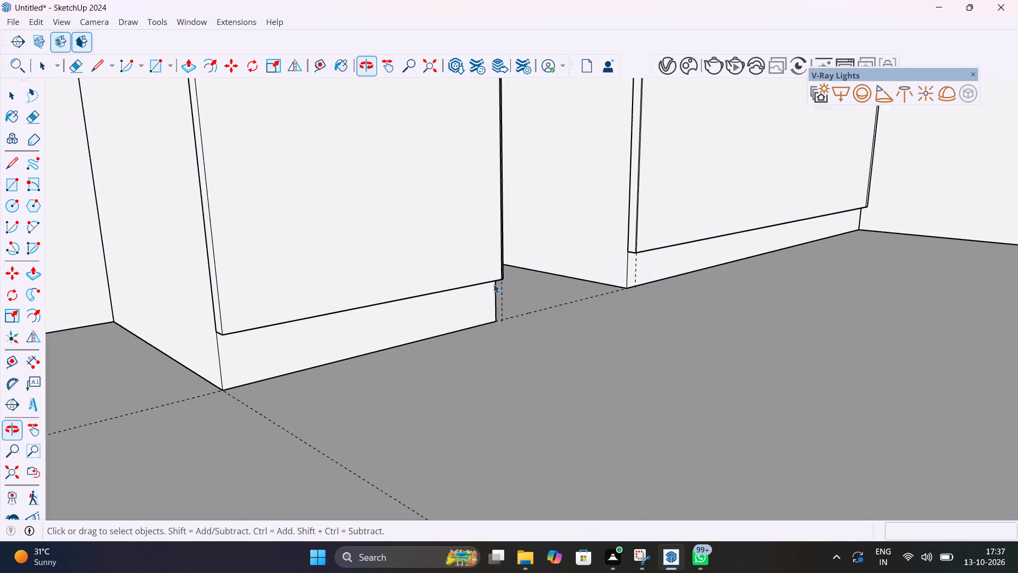
scroll(502, 337, "down", 13)
middle_click_drag(538, 308, 506, 385)
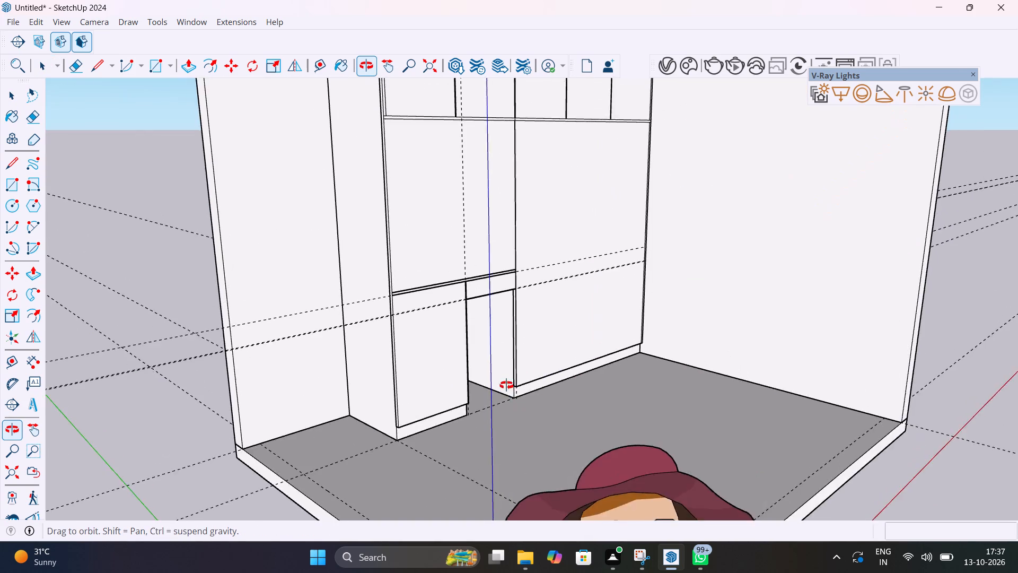
middle_click_drag(506, 385, 378, 419)
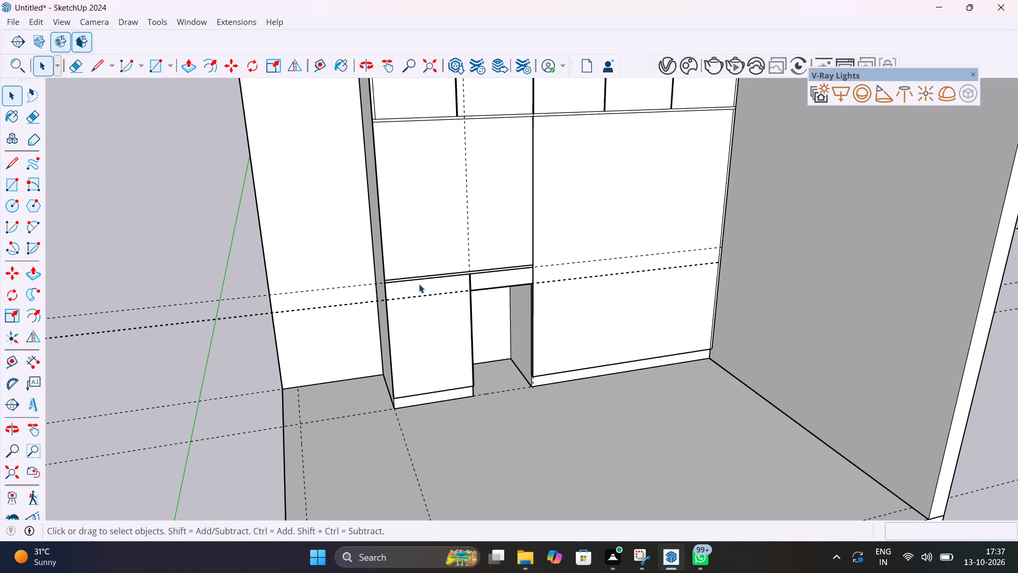
scroll(472, 292, "up", 16)
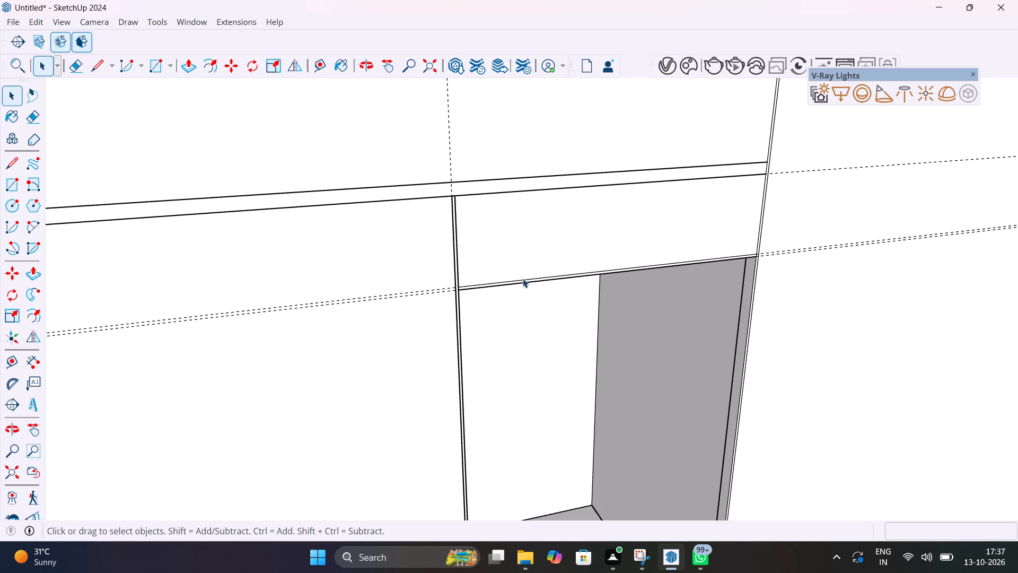
scroll(523, 277, "up", 4)
middle_click_drag(507, 272, 409, 317, "shift")
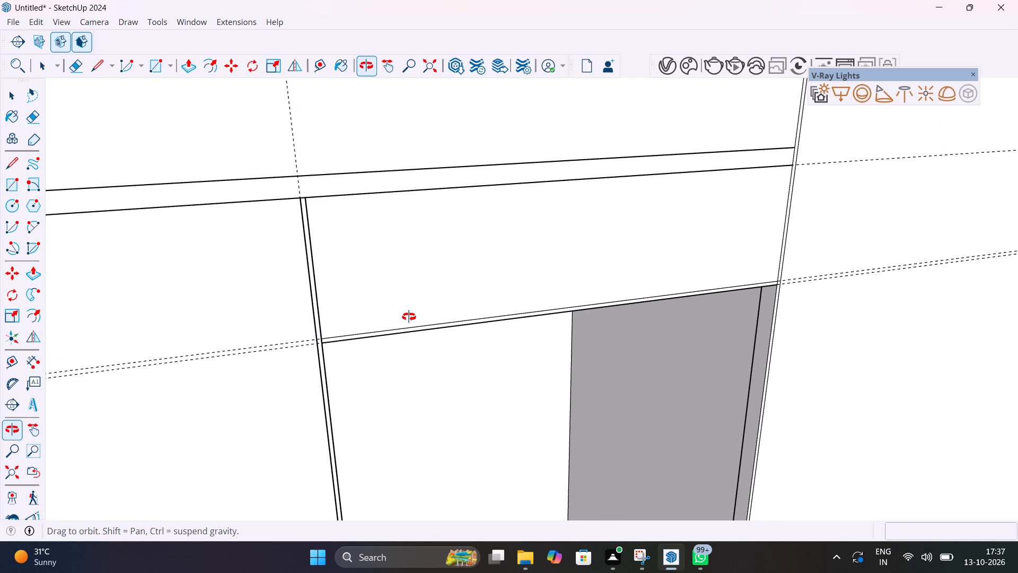
middle_click_drag(409, 317, 369, 337, "shift")
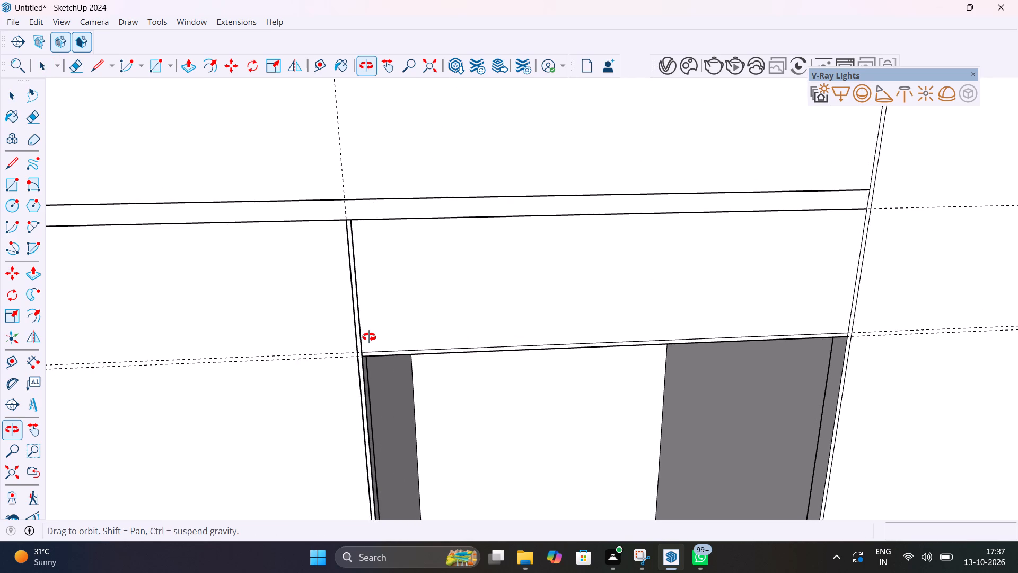
middle_click_drag(369, 337, 402, 336, "shift")
scroll(366, 317, "up", 5)
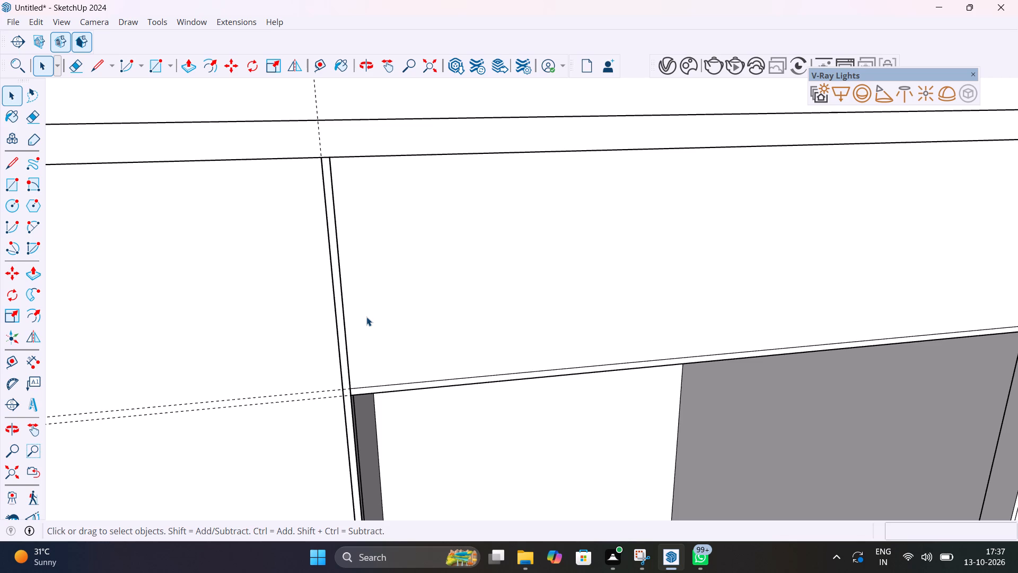
scroll(366, 317, "down", 8)
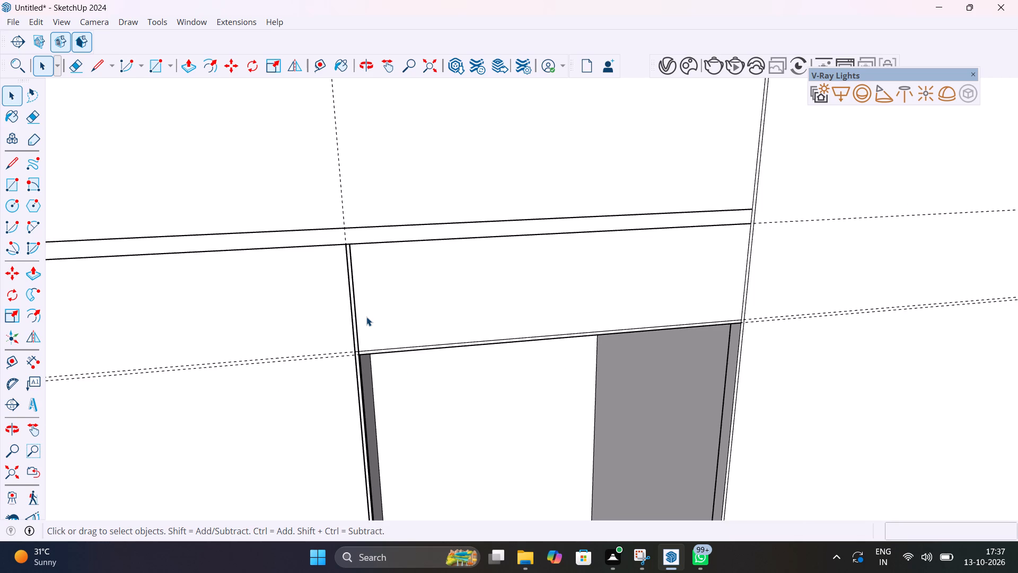
scroll(366, 317, "down", 6)
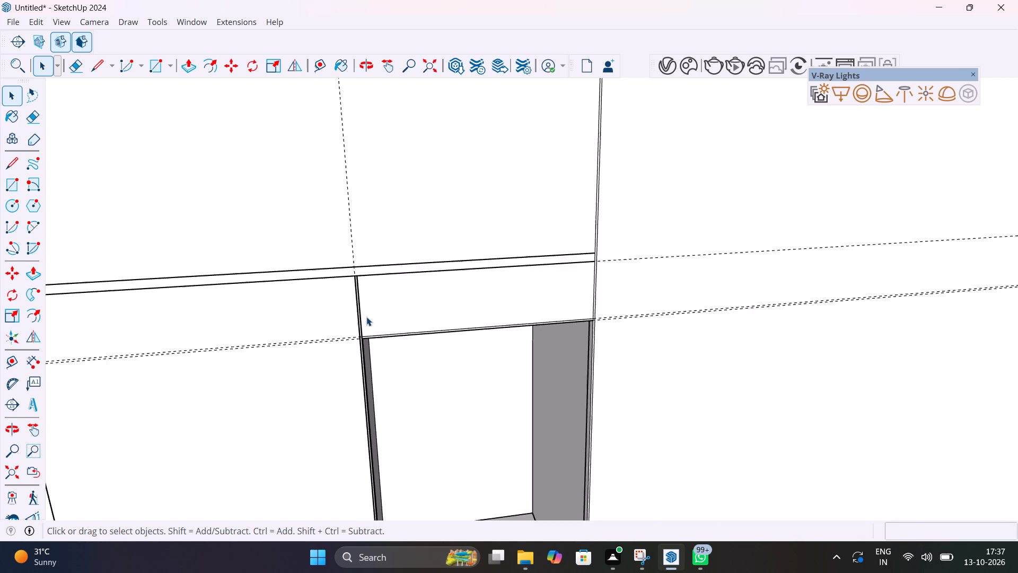
scroll(366, 317, "down", 9)
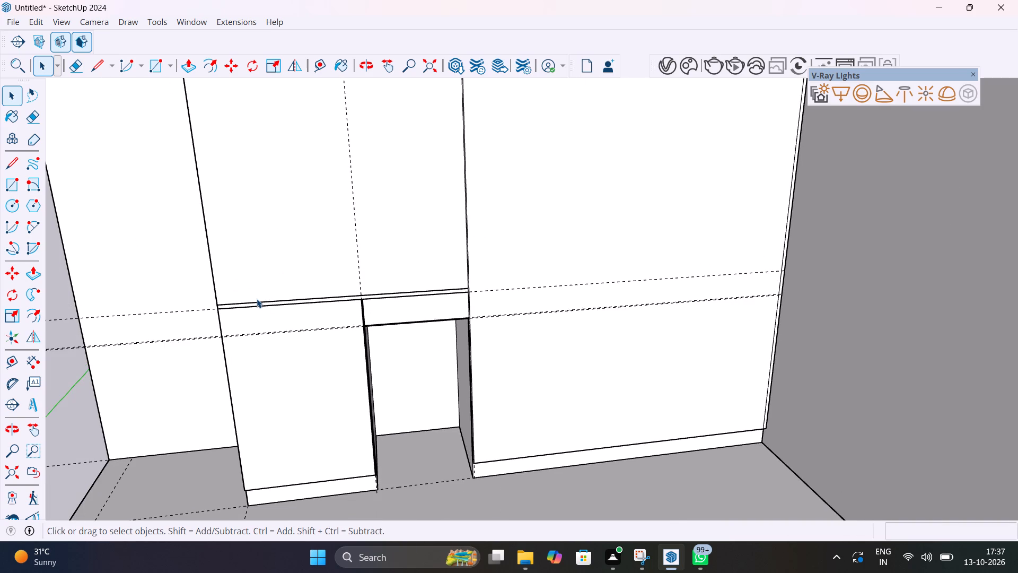
middle_click_drag(297, 303, 419, 299)
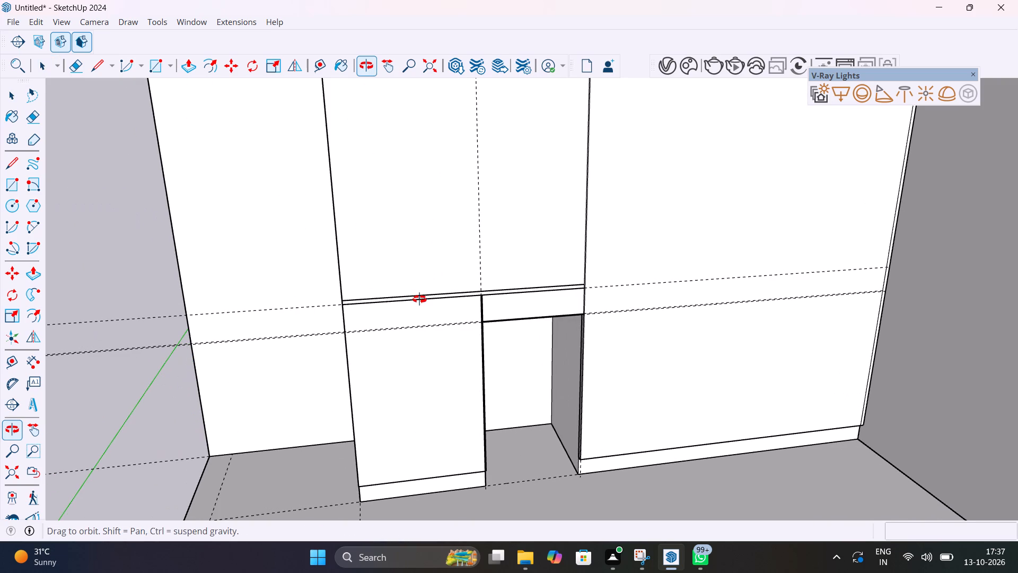
middle_click_drag(419, 299, 464, 410)
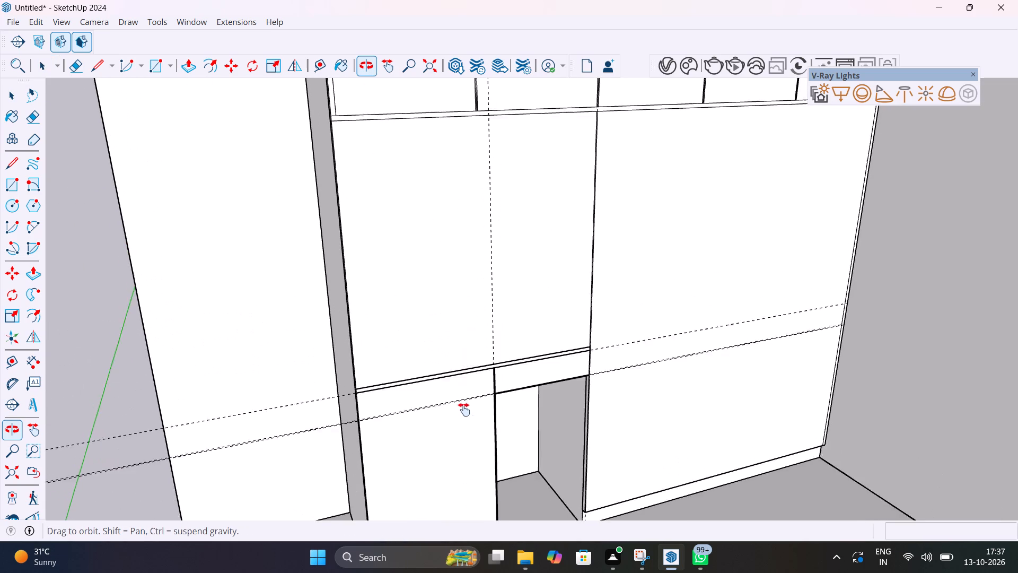
middle_click_drag(464, 410, 563, 377)
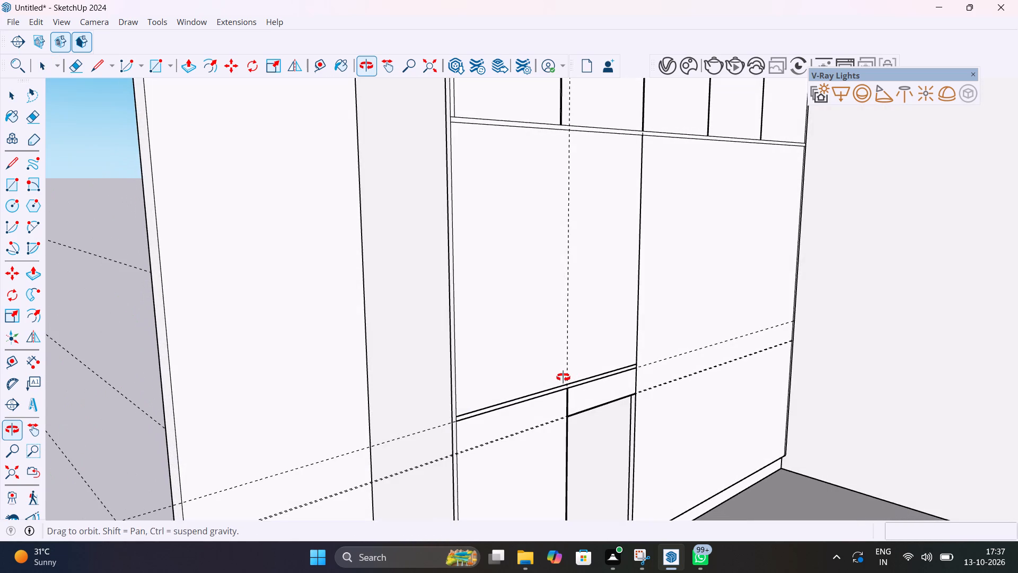
middle_click_drag(563, 377, 459, 371)
Draw a rectangle about 3' 7 3/16" by 3' 6 9/16" on the front panel, between the upper shutters and the strip above the recess.
double_click(450, 333)
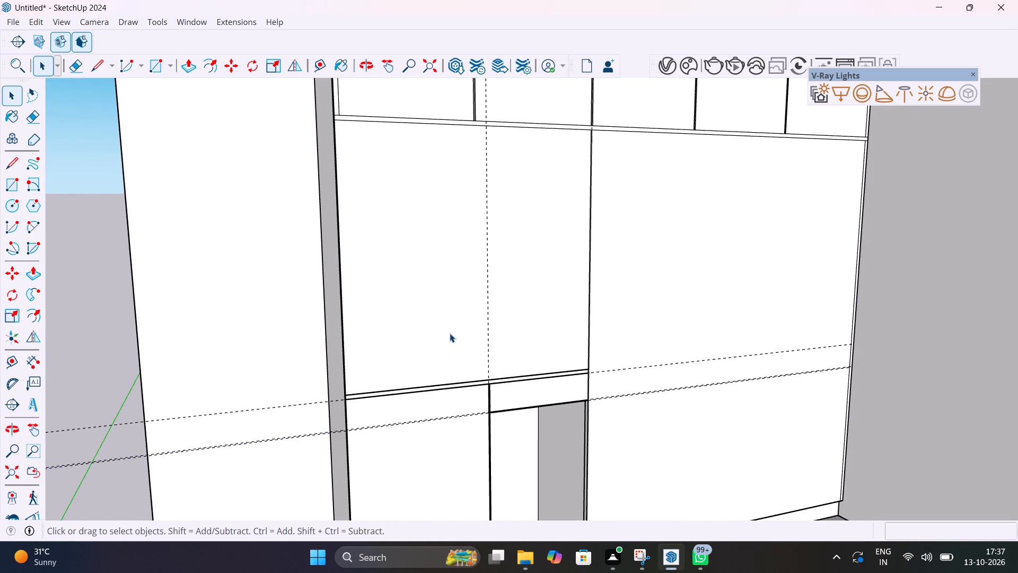
key("r")
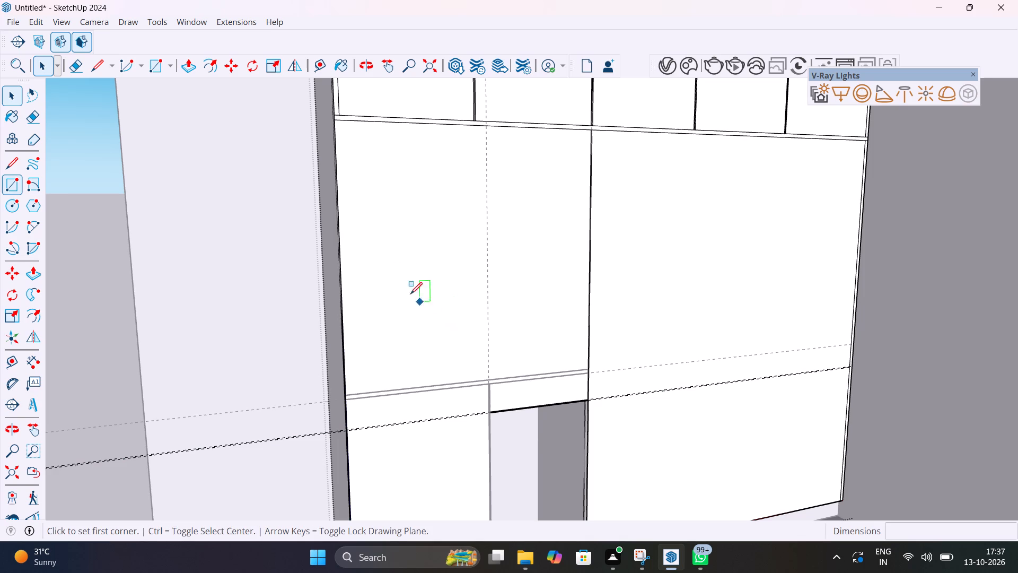
left_click(337, 125)
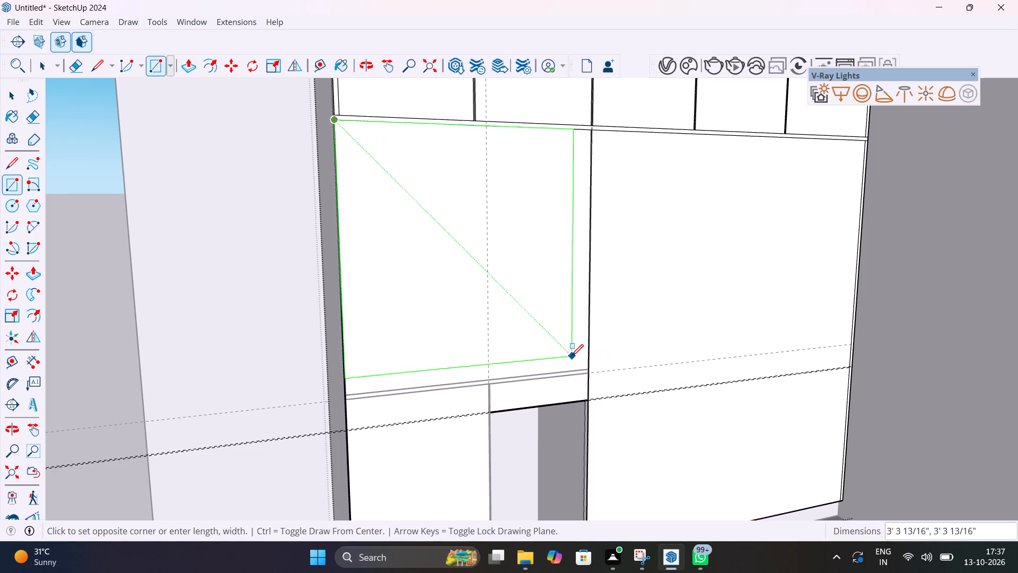
scroll(585, 367, "up", 12)
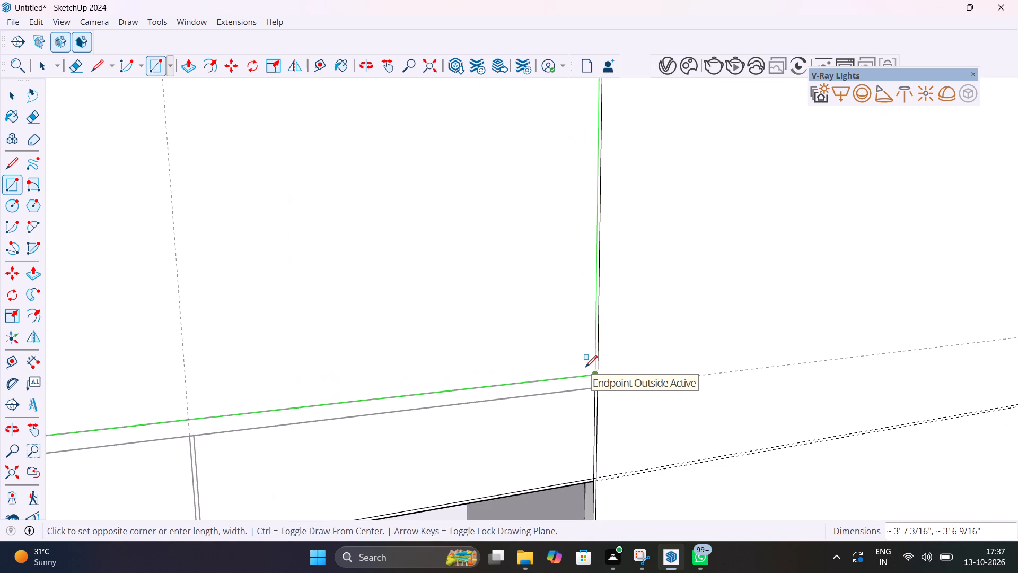
left_click(592, 377)
Push the rectangle 1" through the front panel to cut an opening below the upper shutters.
scroll(552, 374, "down", 6)
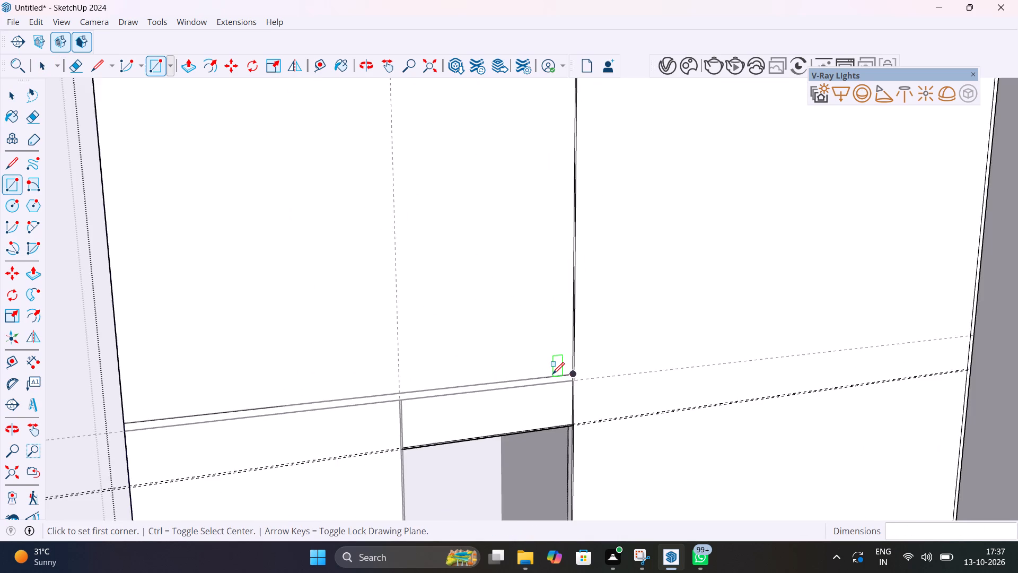
scroll(552, 374, "down", 10)
middle_click_drag(539, 375, 545, 449)
key("p")
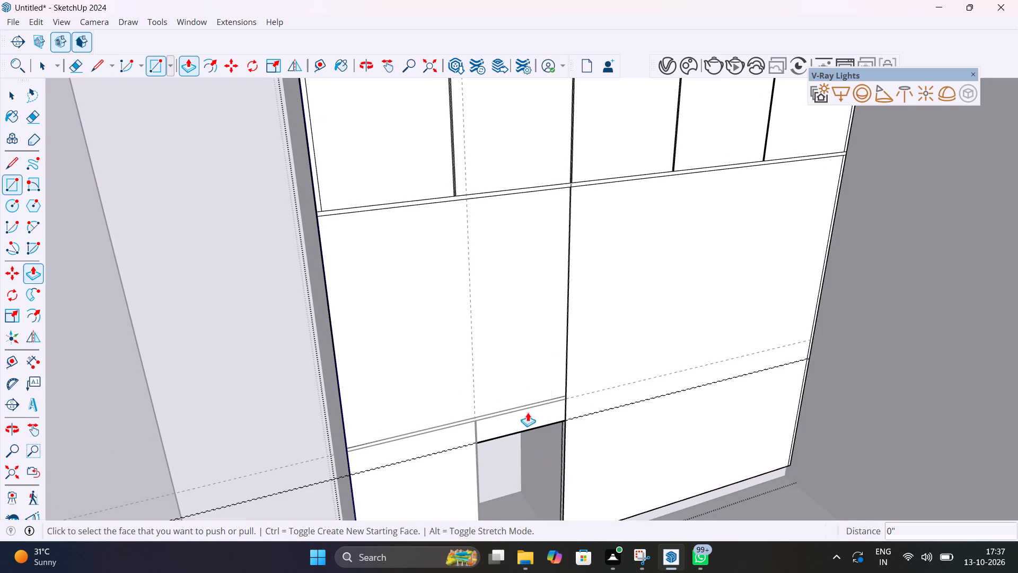
left_click(527, 375)
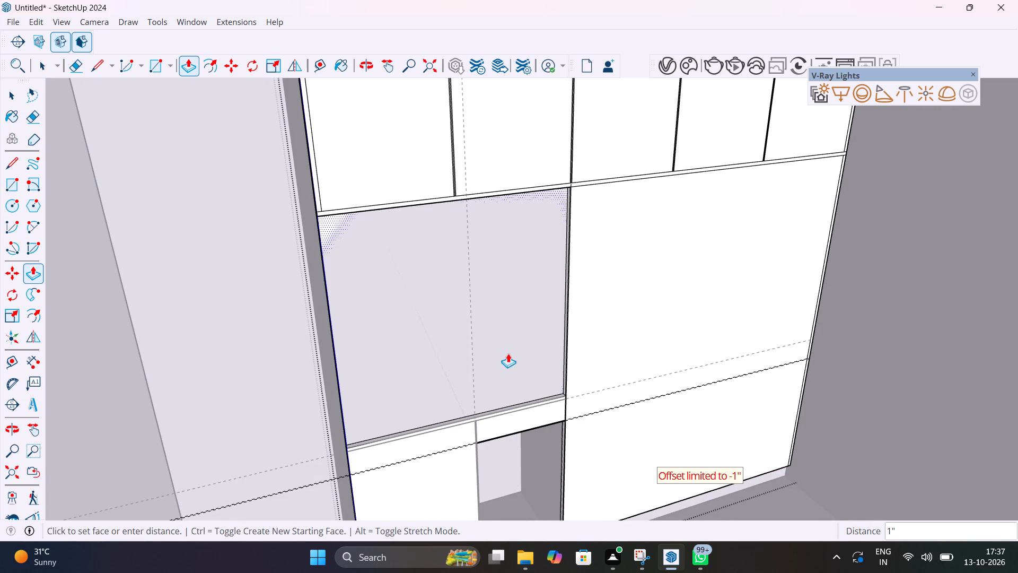
left_click(508, 353)
key("space")
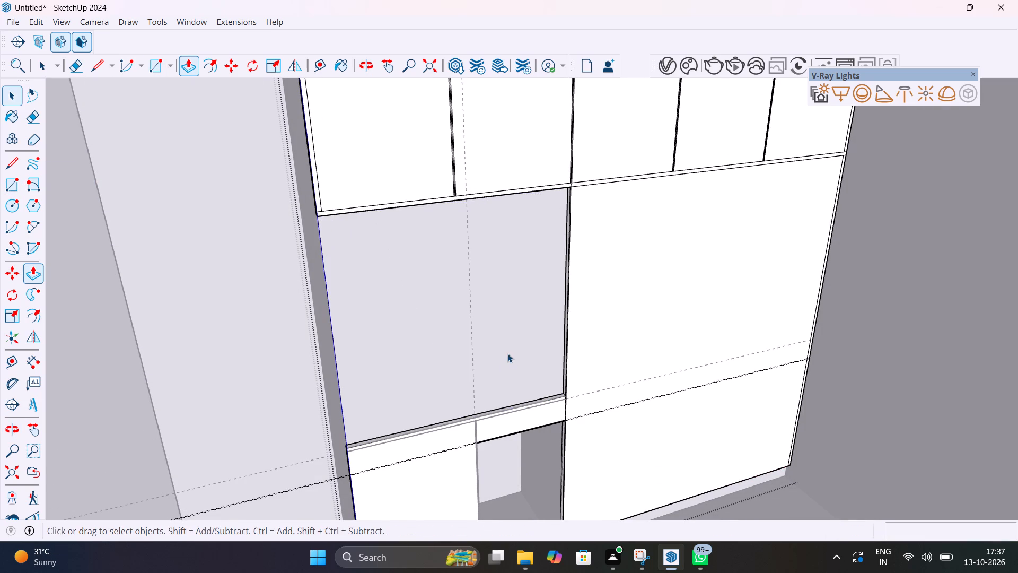
Draw a matching rectangle about 3' 7 3/16" by 3' 6 9/16" on the wardrobe block's face behind the new opening.
double_click(447, 348)
middle_click_drag(460, 352, 362, 247)
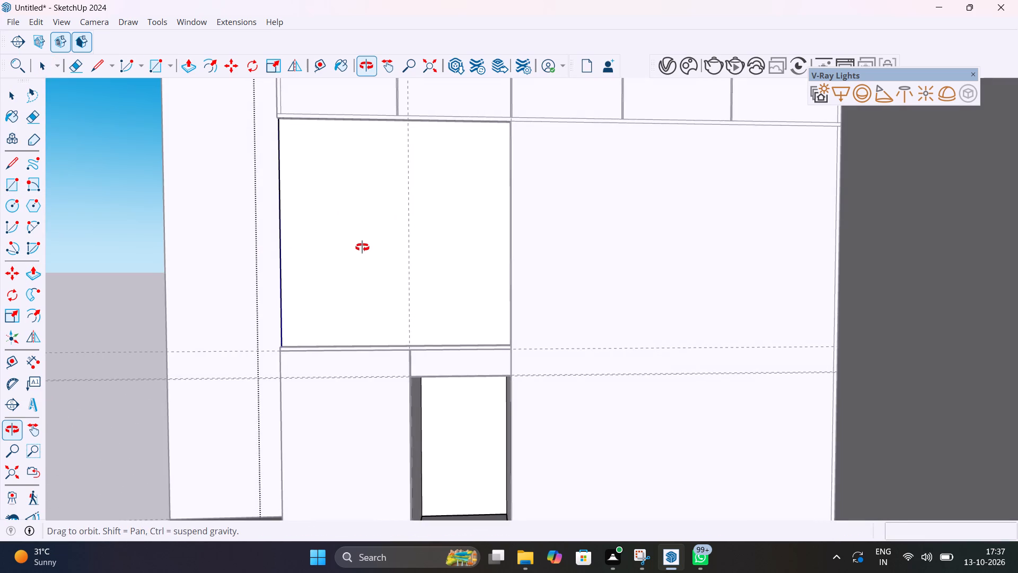
middle_click_drag(362, 247, 422, 299)
key("r")
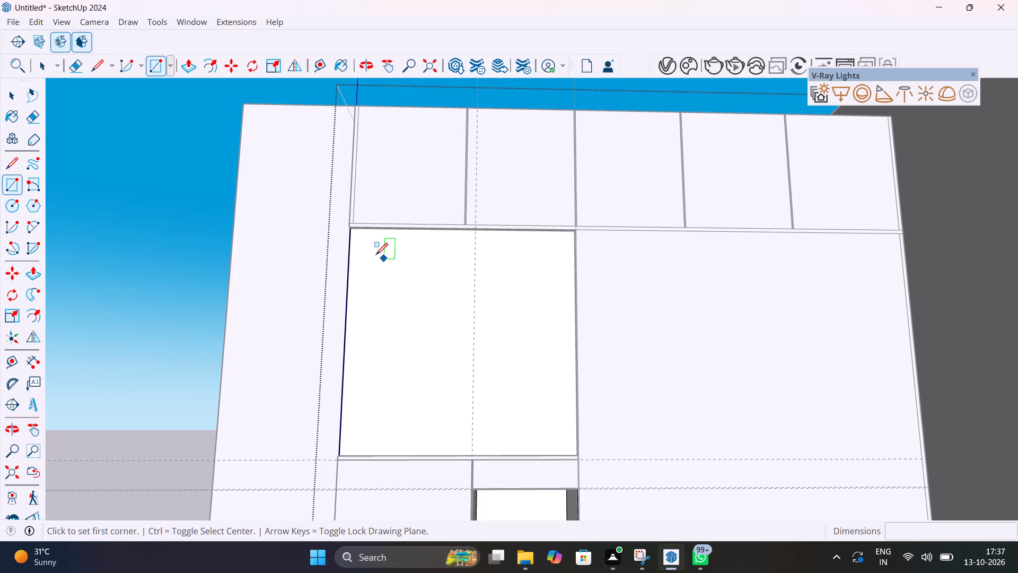
scroll(353, 227, "up", 14)
middle_click_drag(374, 237, 389, 196)
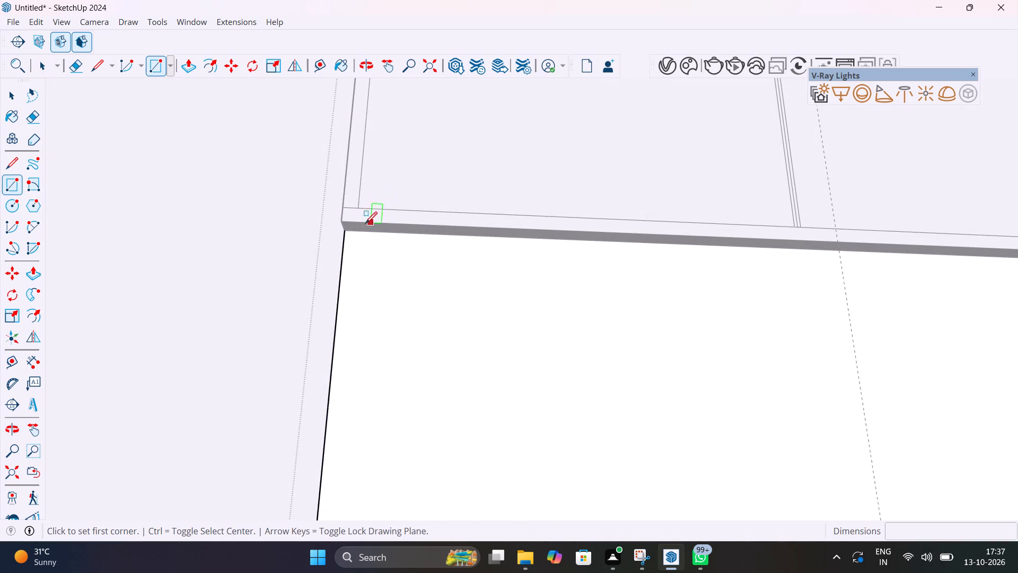
left_click(347, 232)
scroll(490, 328, "down", 13)
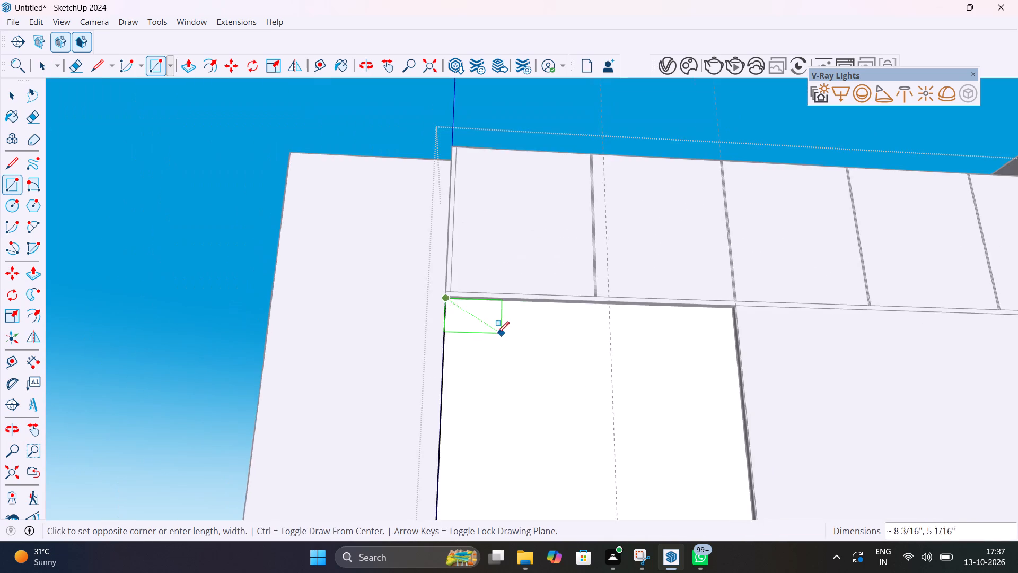
scroll(497, 333, "down", 9)
middle_click_drag(557, 405, 591, 483)
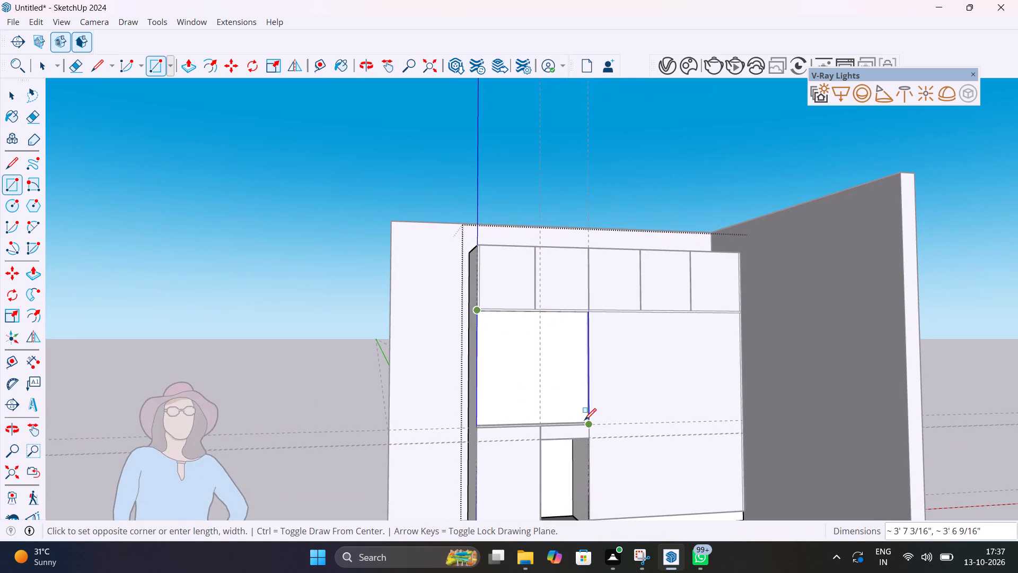
scroll(584, 420, "up", 7)
middle_click_drag(581, 418, 604, 505)
scroll(587, 441, "up", 10)
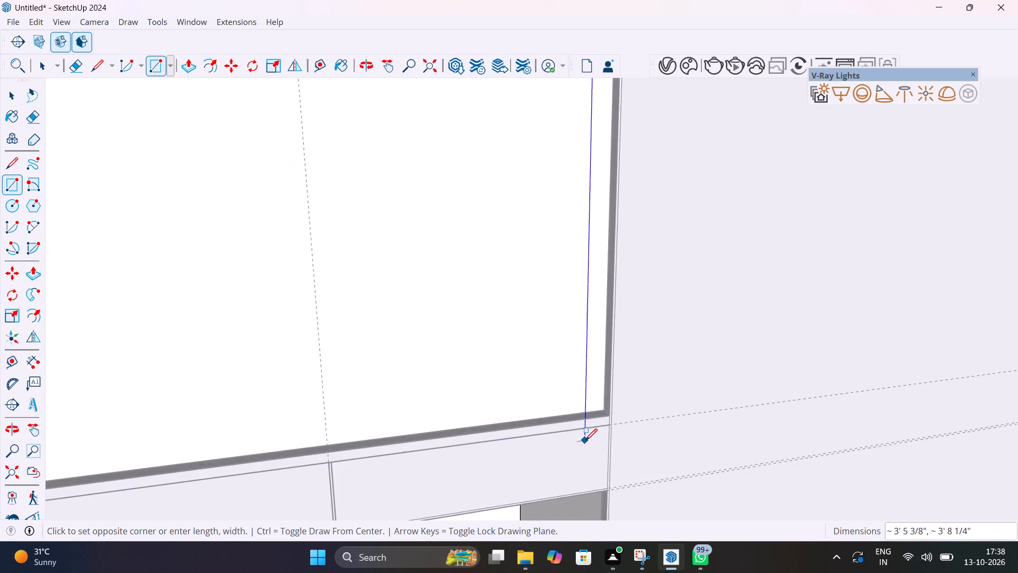
scroll(585, 440, "up", 6)
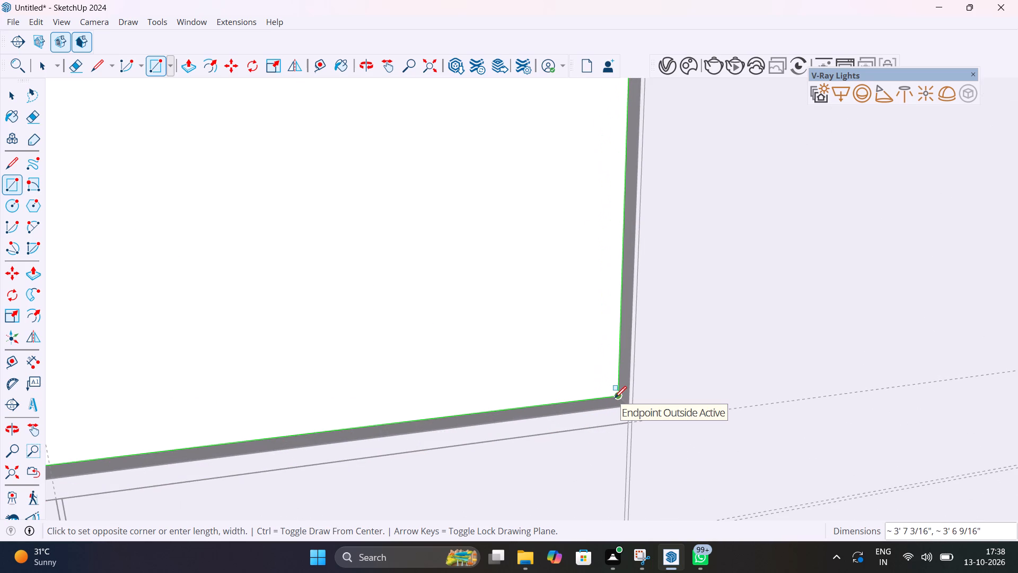
left_click(615, 398)
key("space")
Push the rectangle on the wardrobe block's face 1' 10" inward to form the open niche below the upper shutters.
left_click(517, 354)
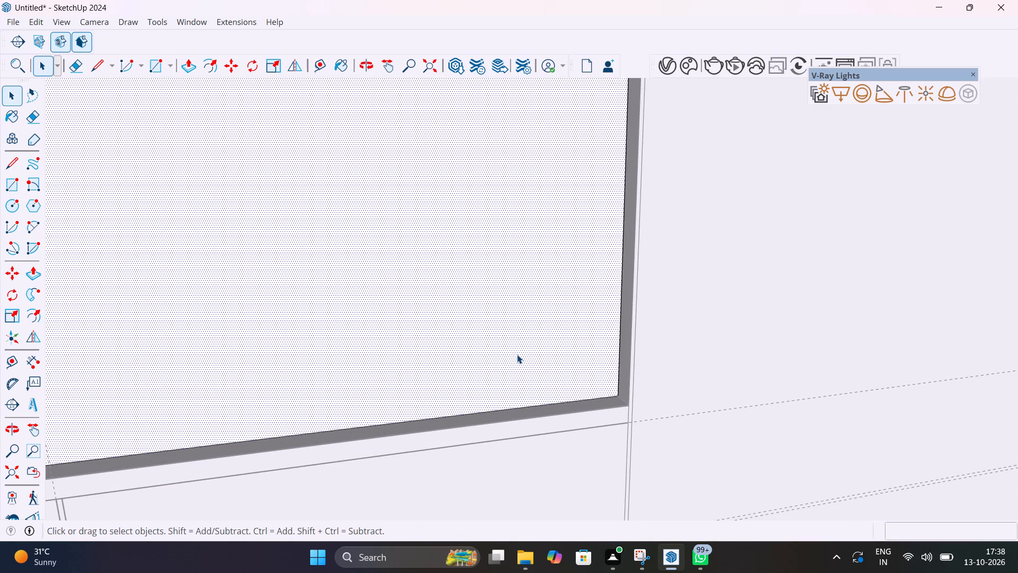
key("p")
left_click_drag(517, 354, 504, 344)
scroll(445, 299, "down", 11)
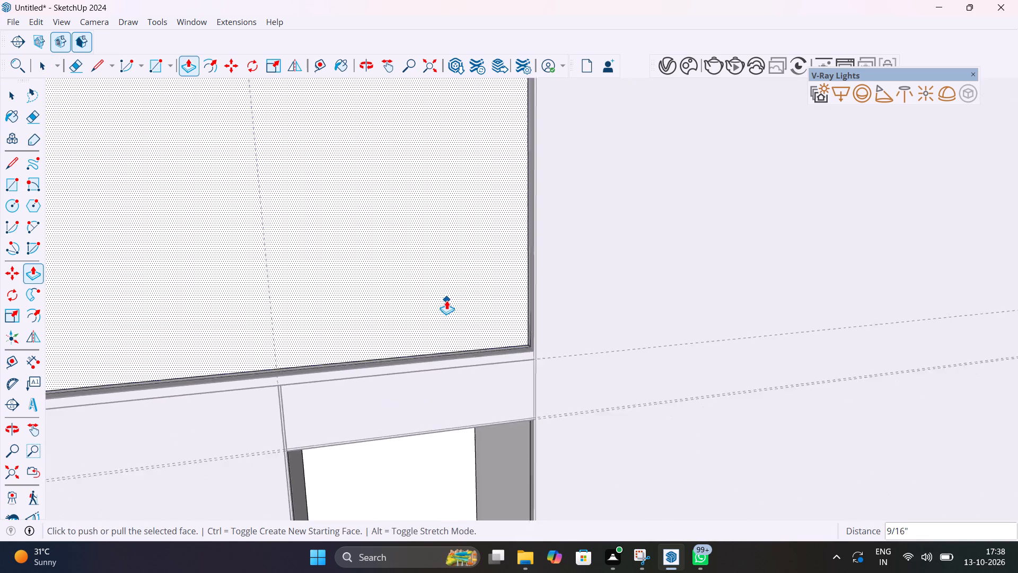
scroll(446, 300, "down", 3)
middle_click_drag(456, 310, 820, 397, "shift")
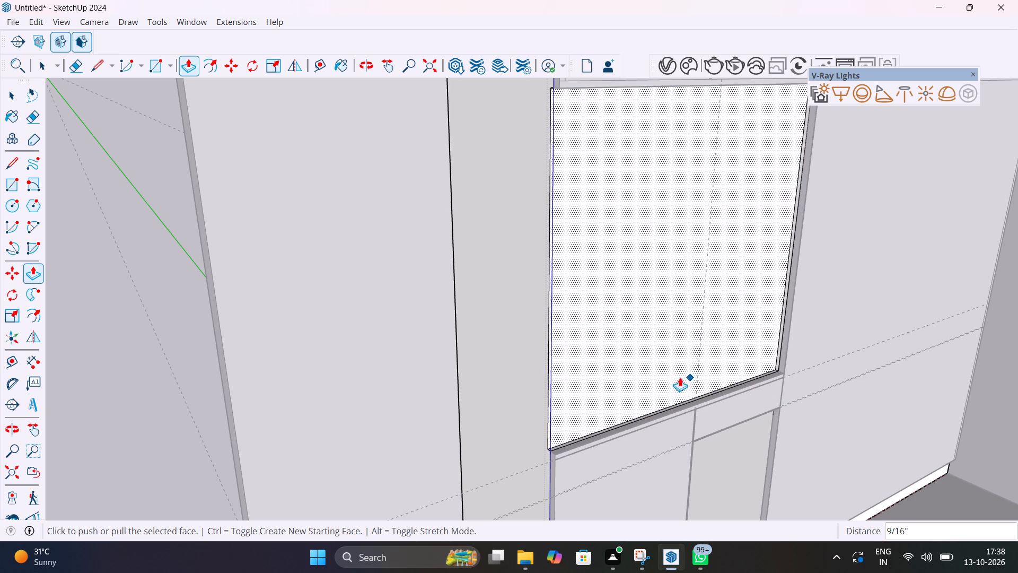
left_click(576, 366)
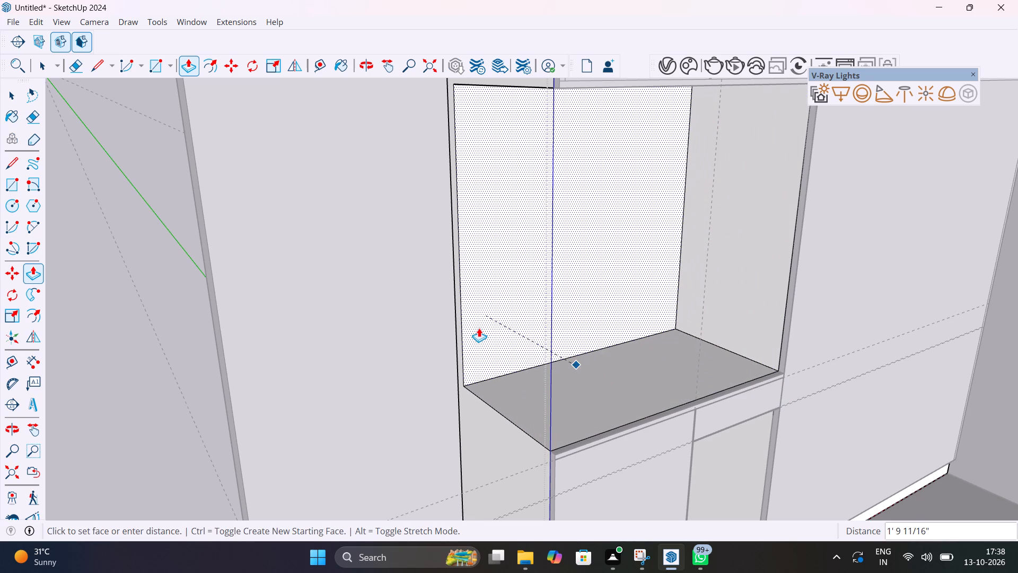
key("1")
key("apostrophe")
type("10\"")
key("Return")
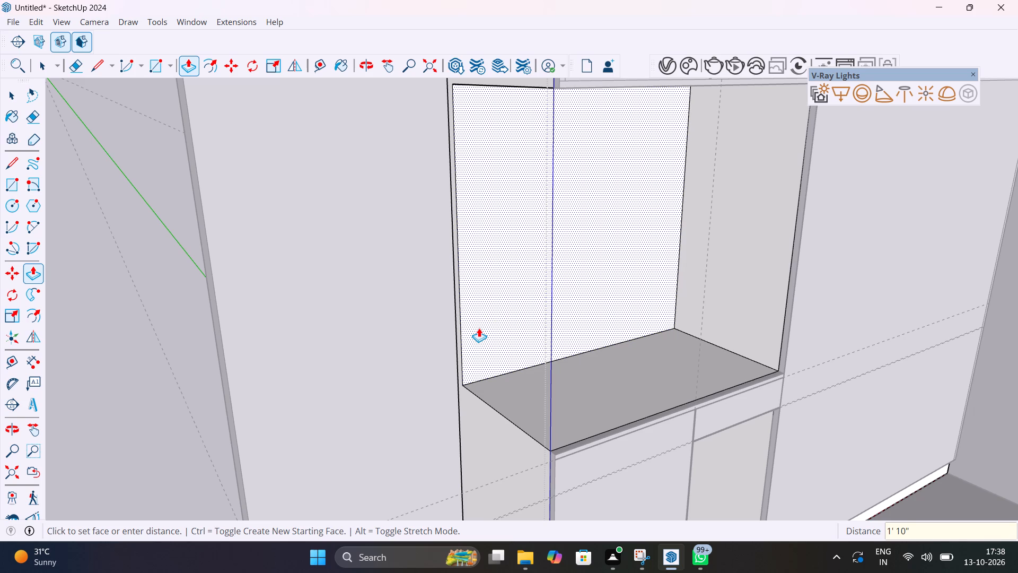
key("space")
scroll(480, 328, "down", 6)
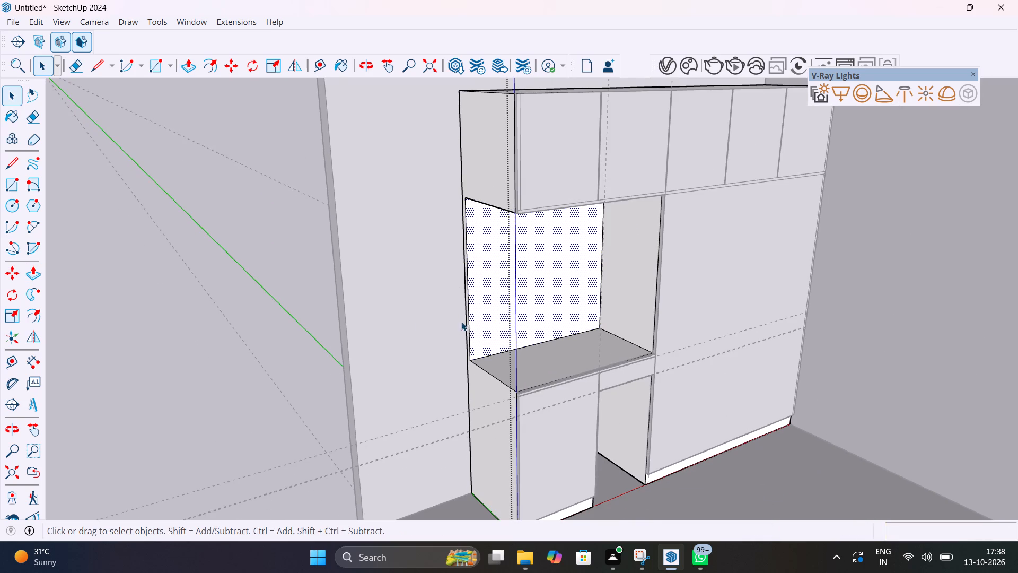
left_click(277, 346)
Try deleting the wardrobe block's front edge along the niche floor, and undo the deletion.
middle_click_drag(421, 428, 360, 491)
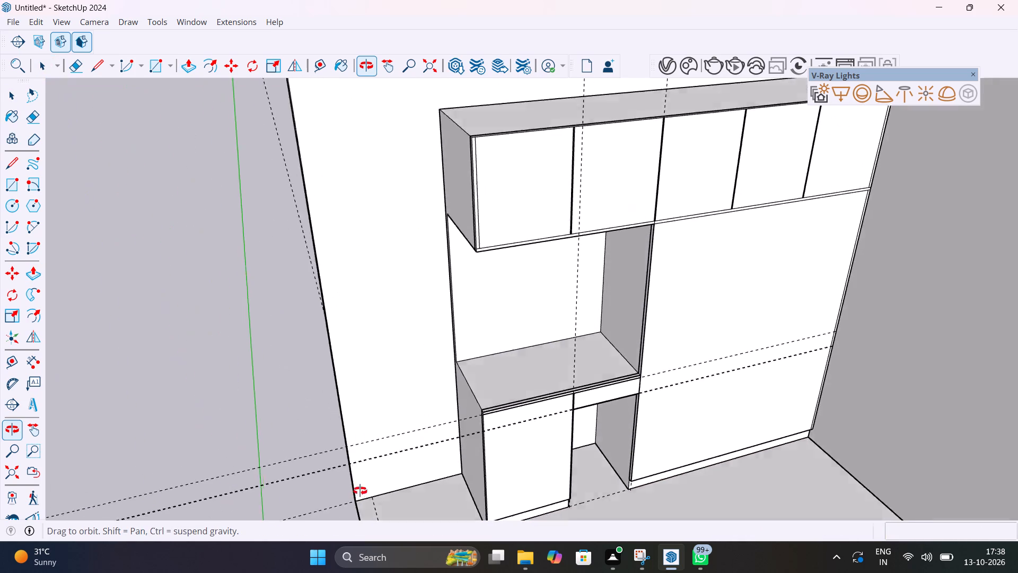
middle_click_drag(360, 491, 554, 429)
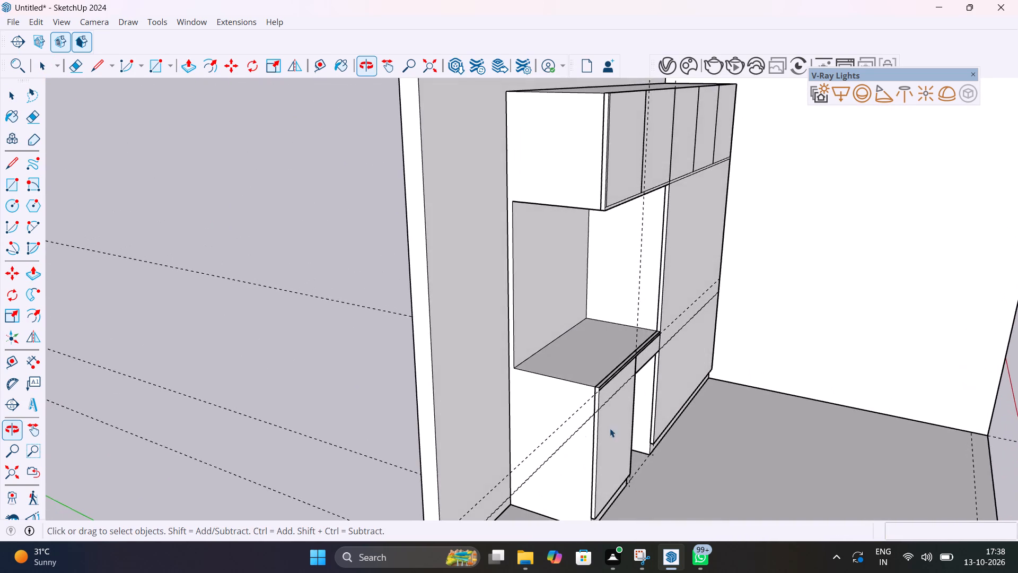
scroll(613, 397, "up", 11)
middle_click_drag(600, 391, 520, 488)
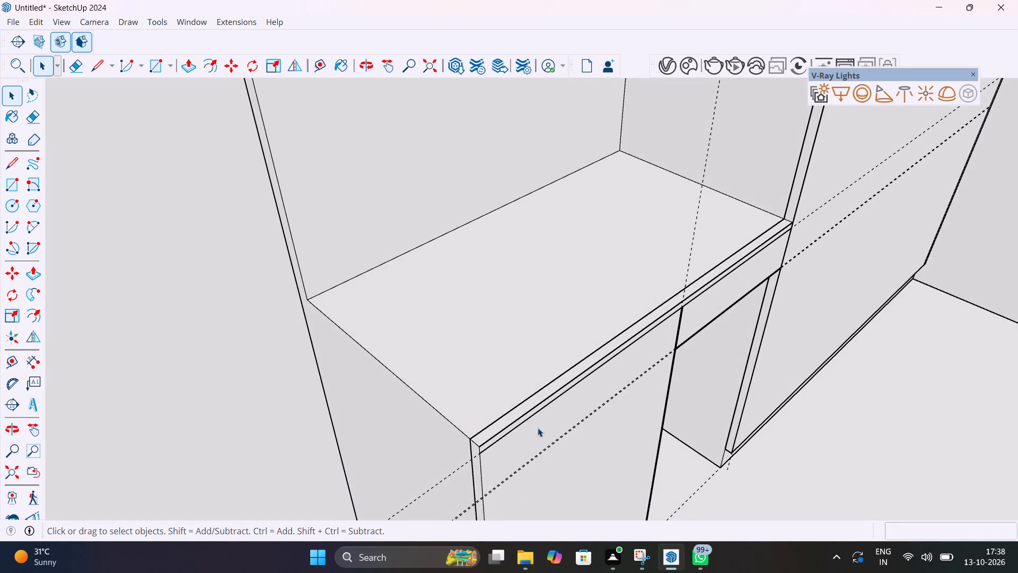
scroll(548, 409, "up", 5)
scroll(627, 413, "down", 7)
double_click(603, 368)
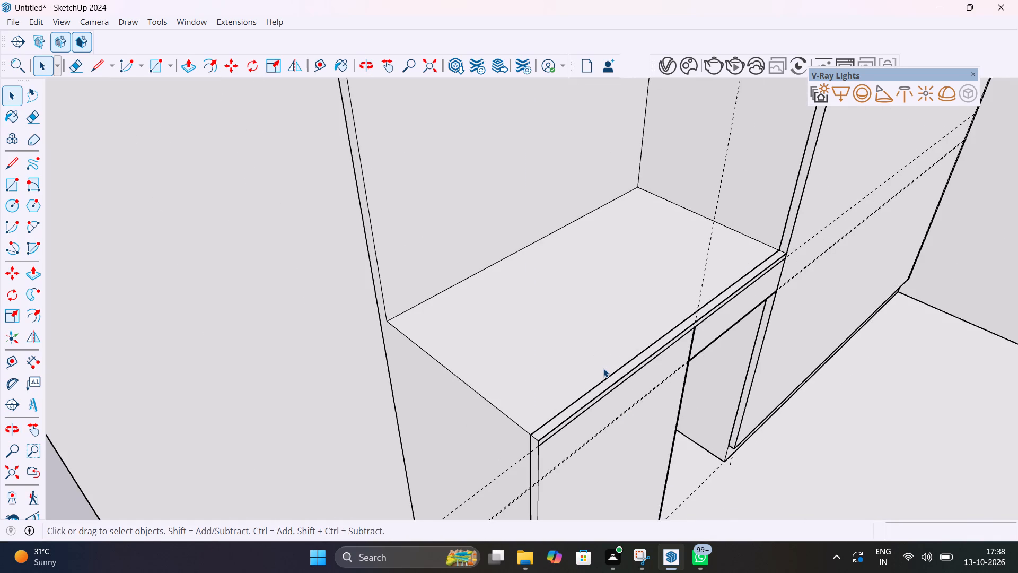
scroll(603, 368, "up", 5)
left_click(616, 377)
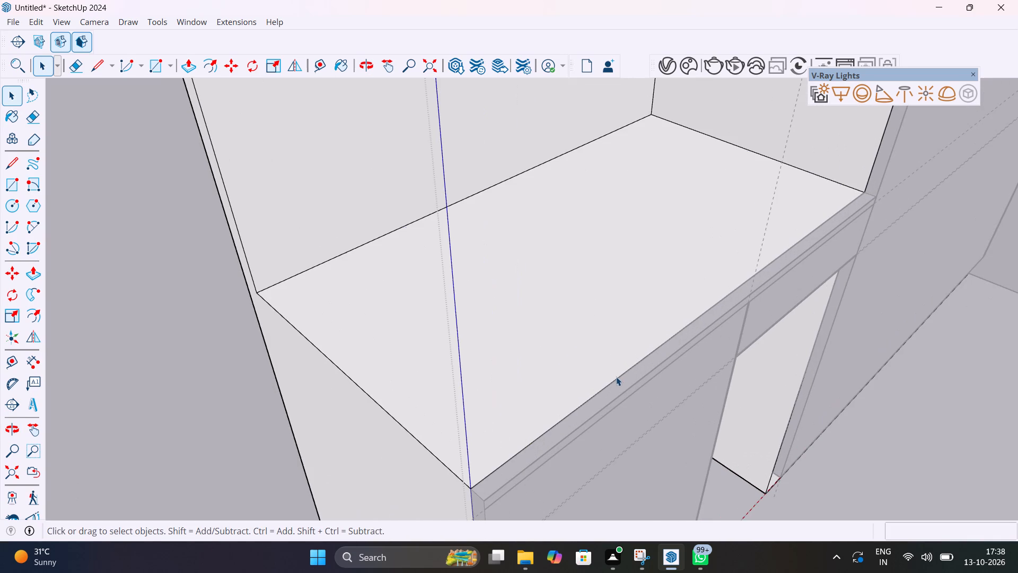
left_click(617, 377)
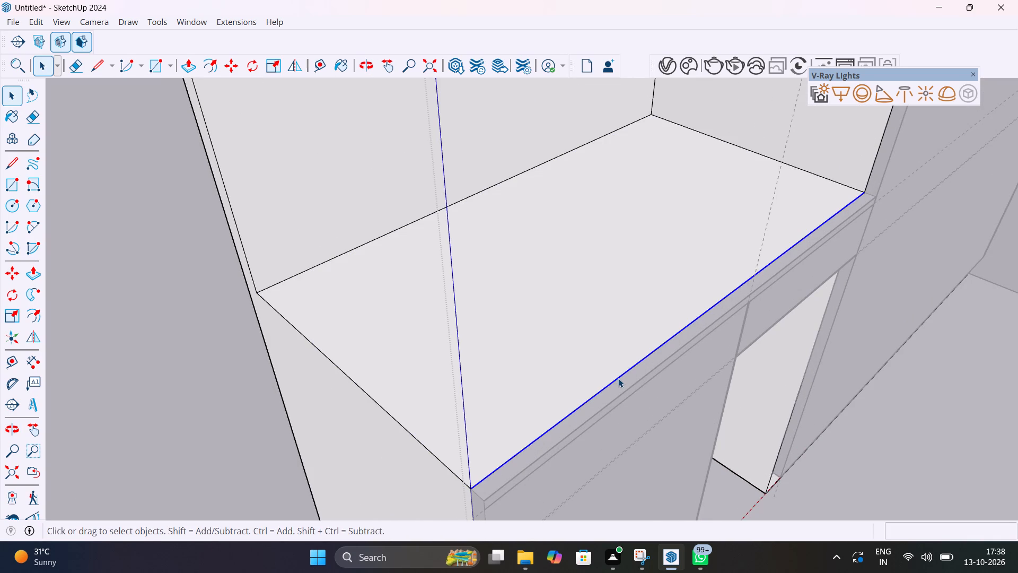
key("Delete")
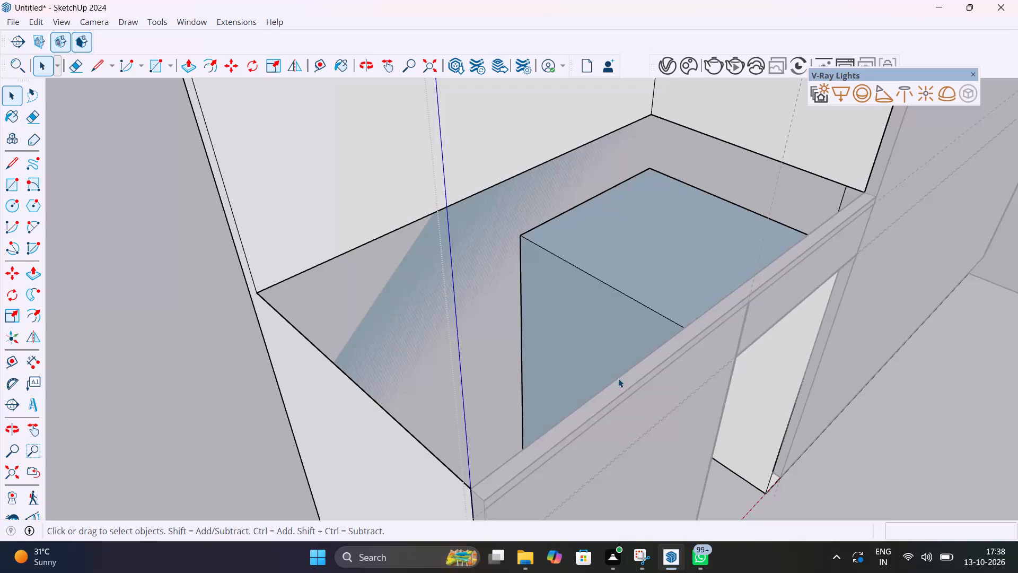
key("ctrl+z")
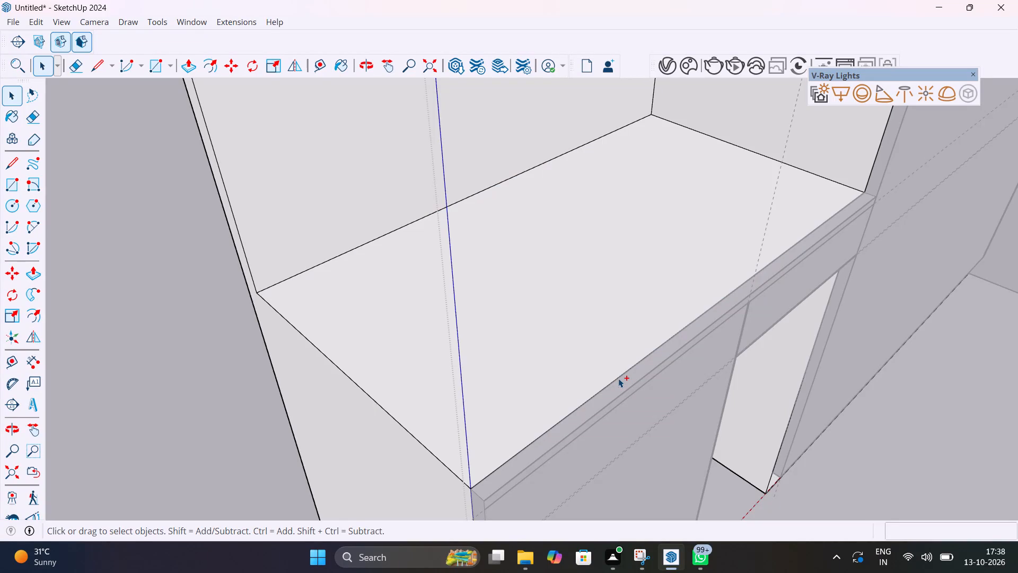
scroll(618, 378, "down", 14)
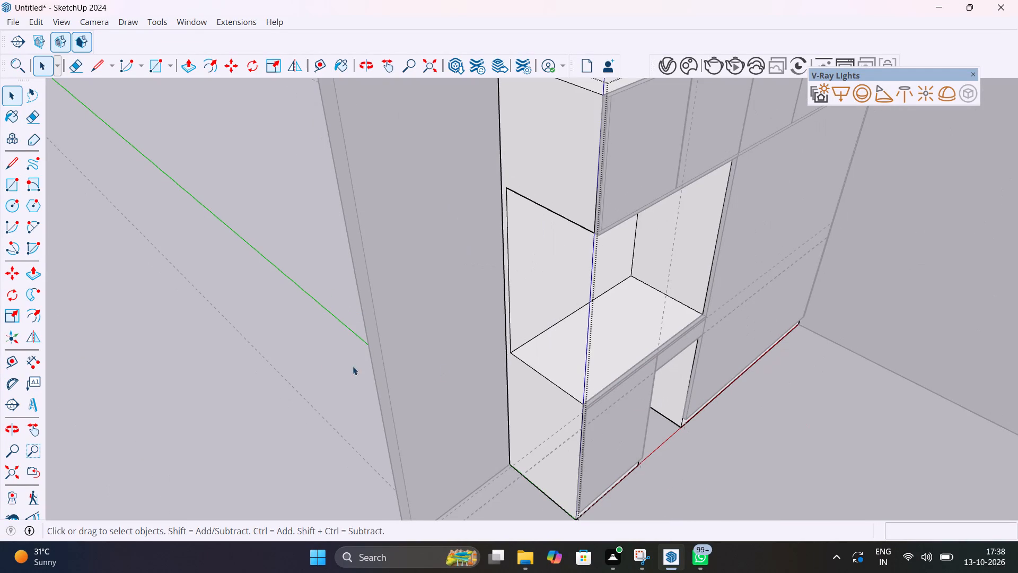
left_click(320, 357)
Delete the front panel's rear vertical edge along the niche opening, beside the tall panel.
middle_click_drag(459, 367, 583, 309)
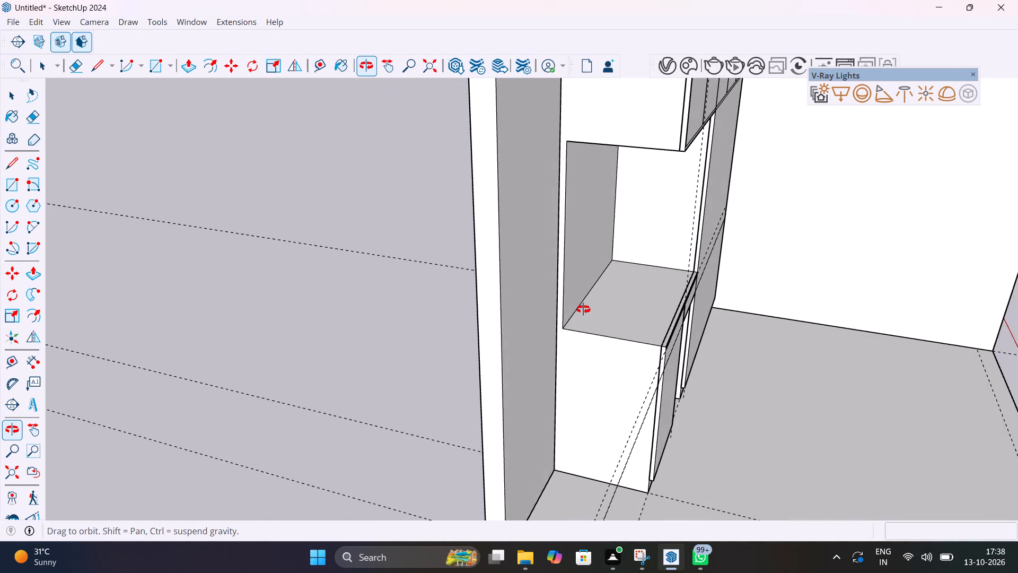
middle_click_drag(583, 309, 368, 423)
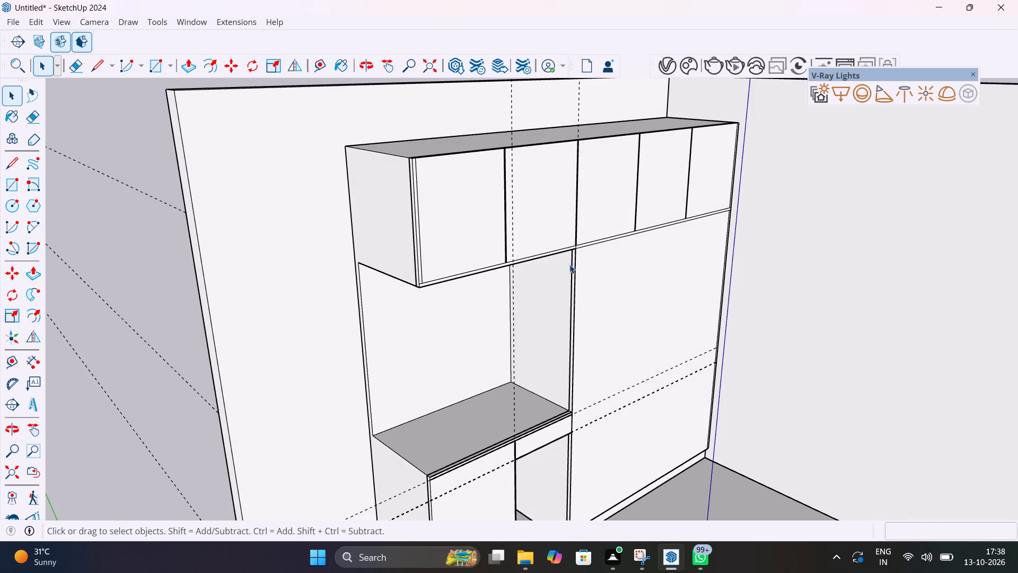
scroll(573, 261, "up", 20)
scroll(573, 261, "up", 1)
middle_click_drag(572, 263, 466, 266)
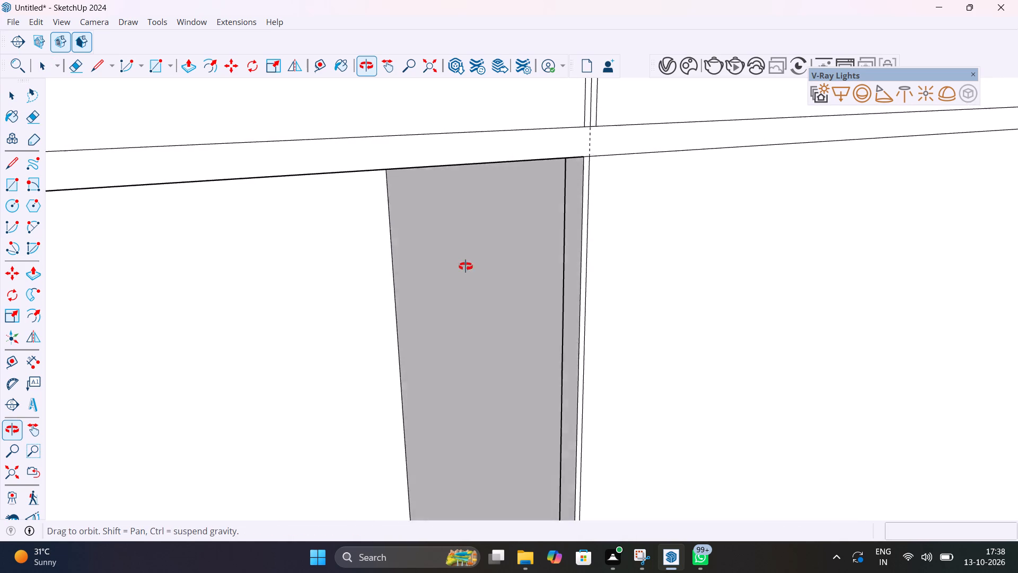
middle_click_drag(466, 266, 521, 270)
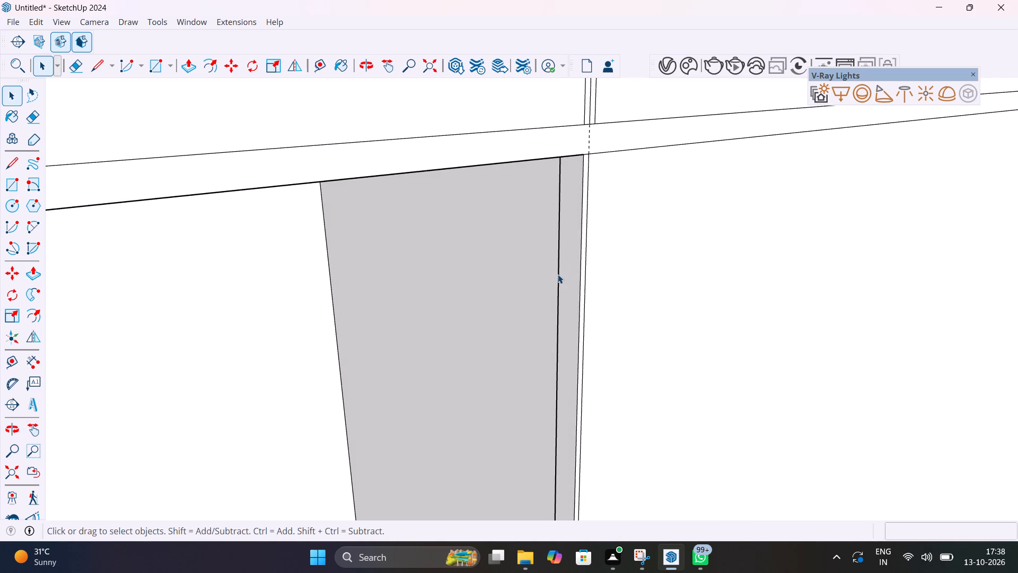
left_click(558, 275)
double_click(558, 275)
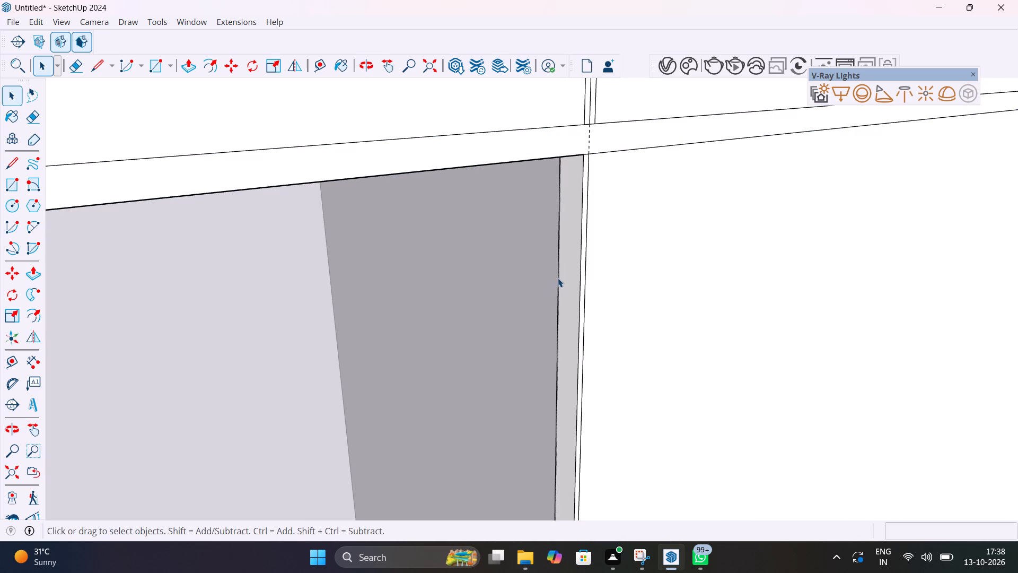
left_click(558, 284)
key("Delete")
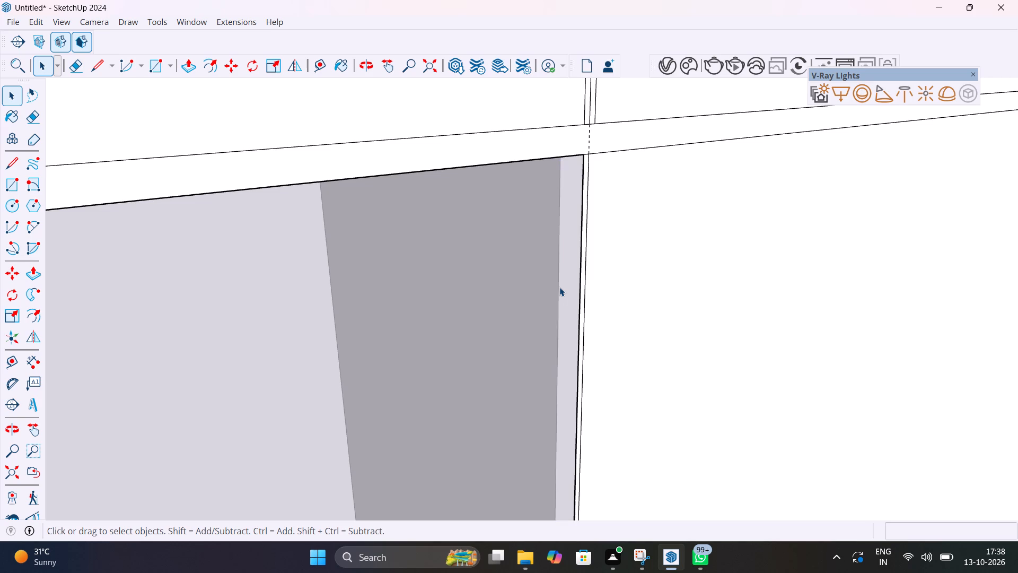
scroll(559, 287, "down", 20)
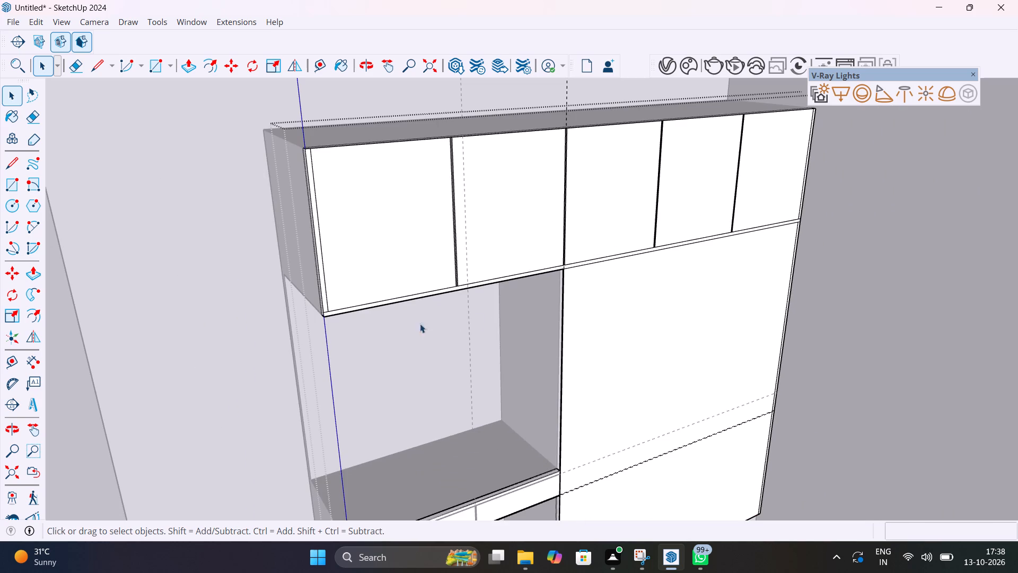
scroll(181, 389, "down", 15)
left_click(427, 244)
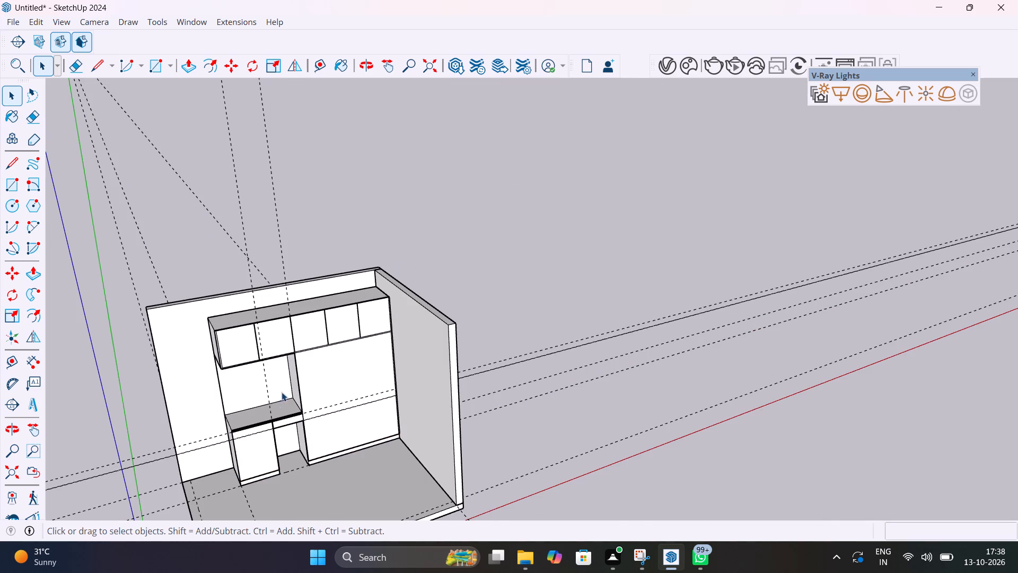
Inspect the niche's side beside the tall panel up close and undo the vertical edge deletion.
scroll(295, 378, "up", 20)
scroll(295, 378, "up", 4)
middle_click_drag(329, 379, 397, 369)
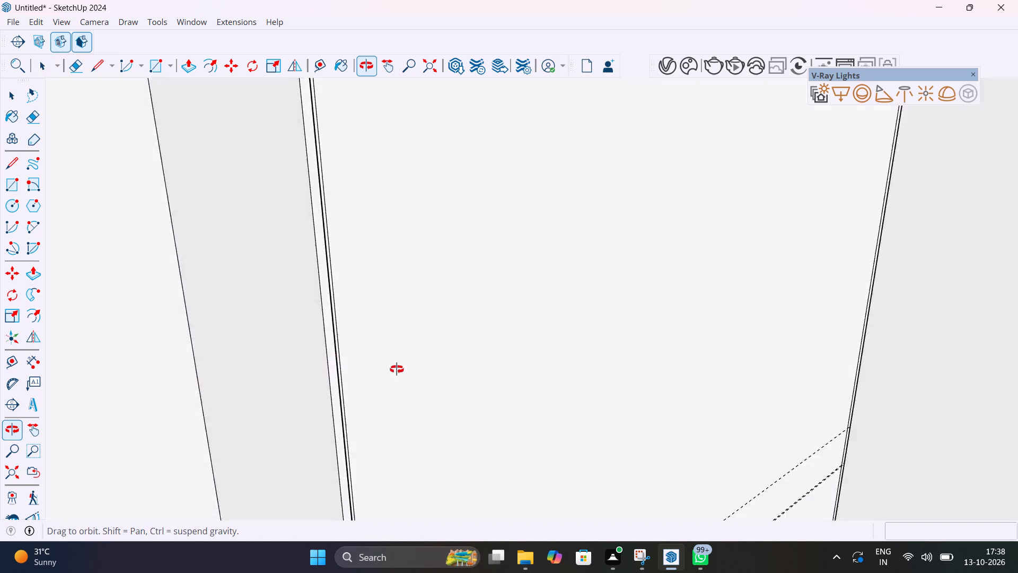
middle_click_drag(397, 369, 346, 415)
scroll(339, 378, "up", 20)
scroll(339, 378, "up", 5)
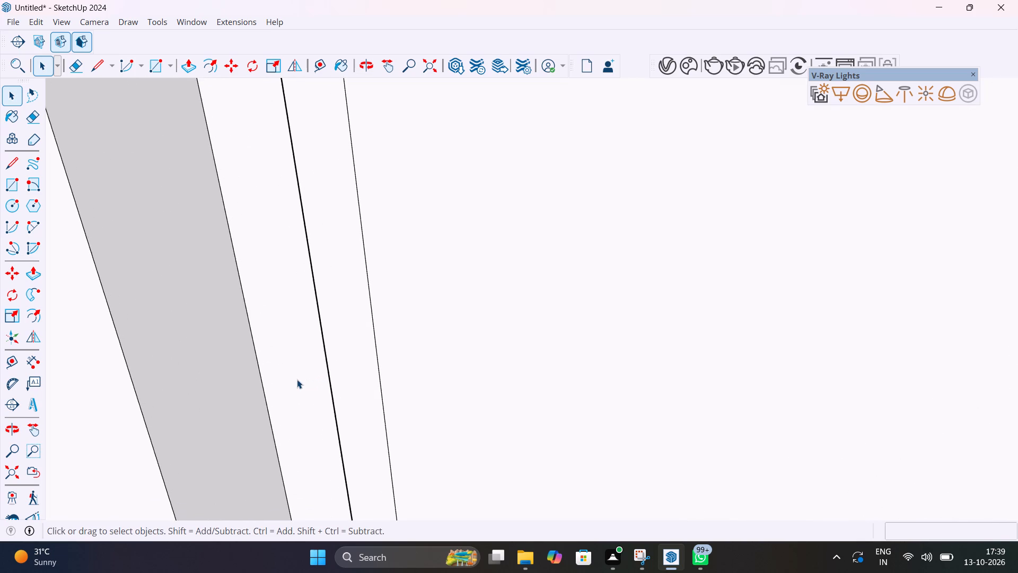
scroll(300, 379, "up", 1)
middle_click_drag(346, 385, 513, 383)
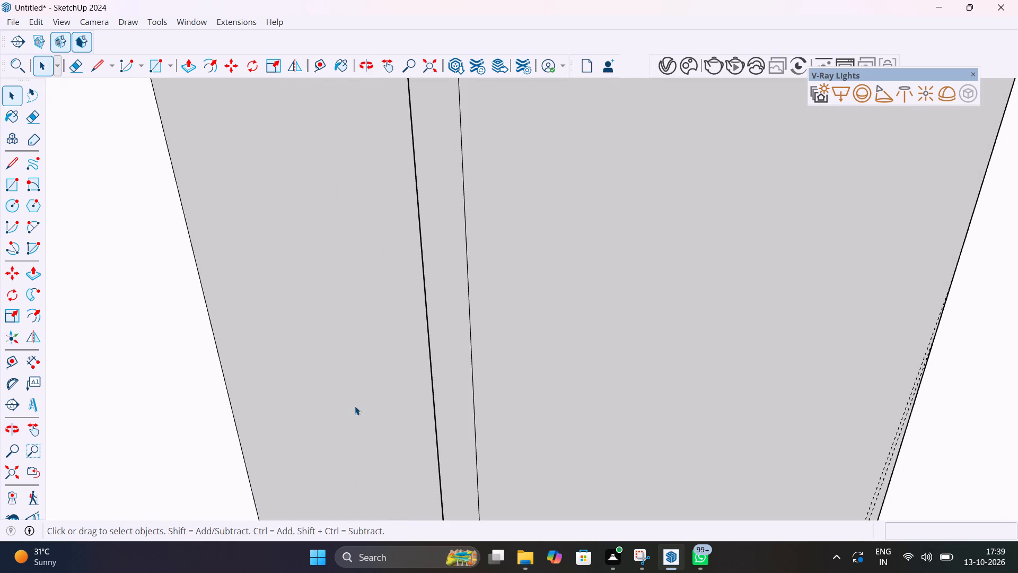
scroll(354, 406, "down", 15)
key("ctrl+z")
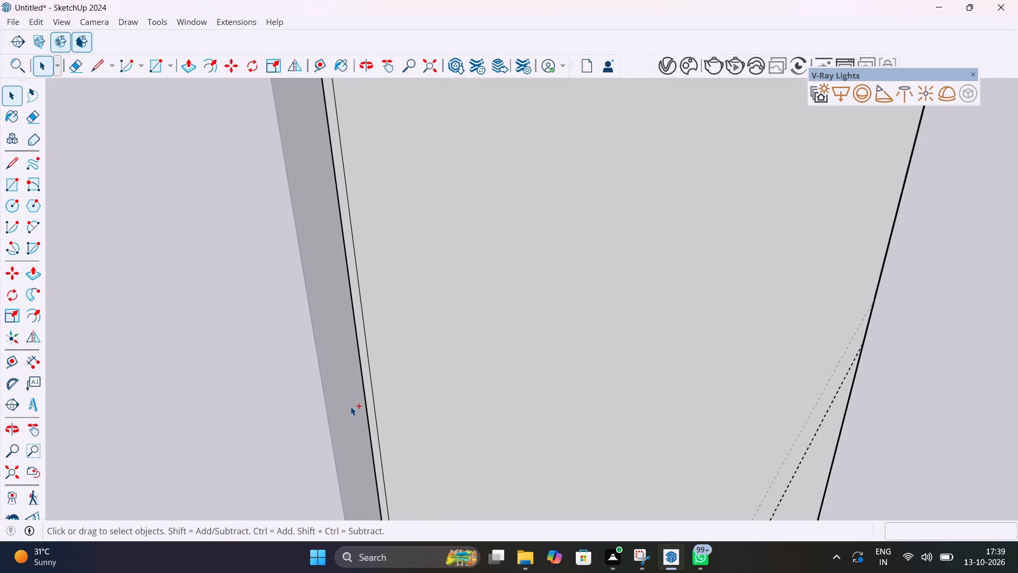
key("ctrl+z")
Examine the narrow vertical strip between the open niche and the tall panel from several angles and up close.
scroll(340, 405, "down", 8)
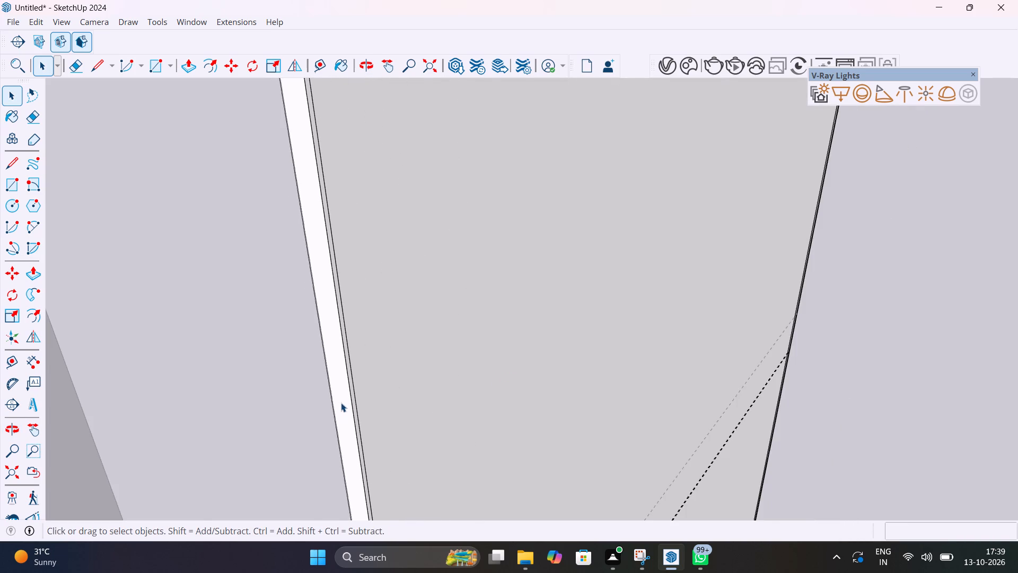
scroll(343, 403, "down", 7)
middle_click_drag(342, 403, 457, 403, "shift")
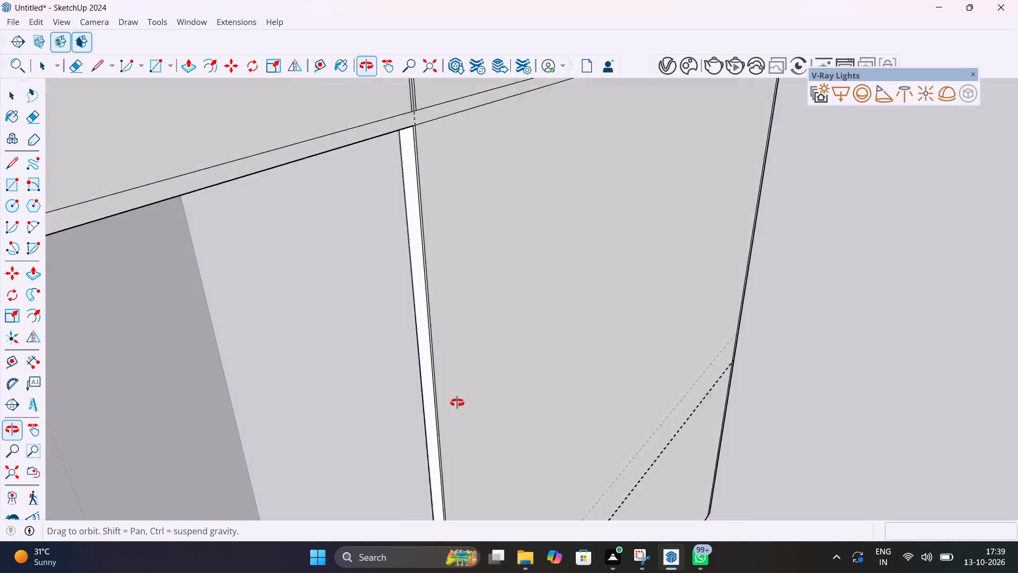
middle_click_drag(457, 403, 677, 301, "shift")
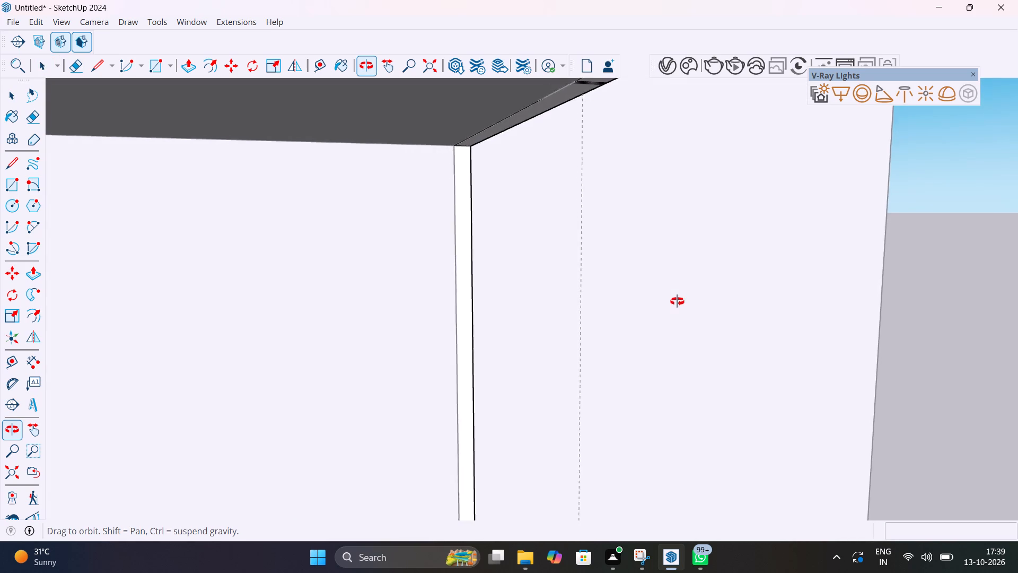
middle_click_drag(677, 301, 749, 307, "shift")
scroll(474, 304, "up", 4)
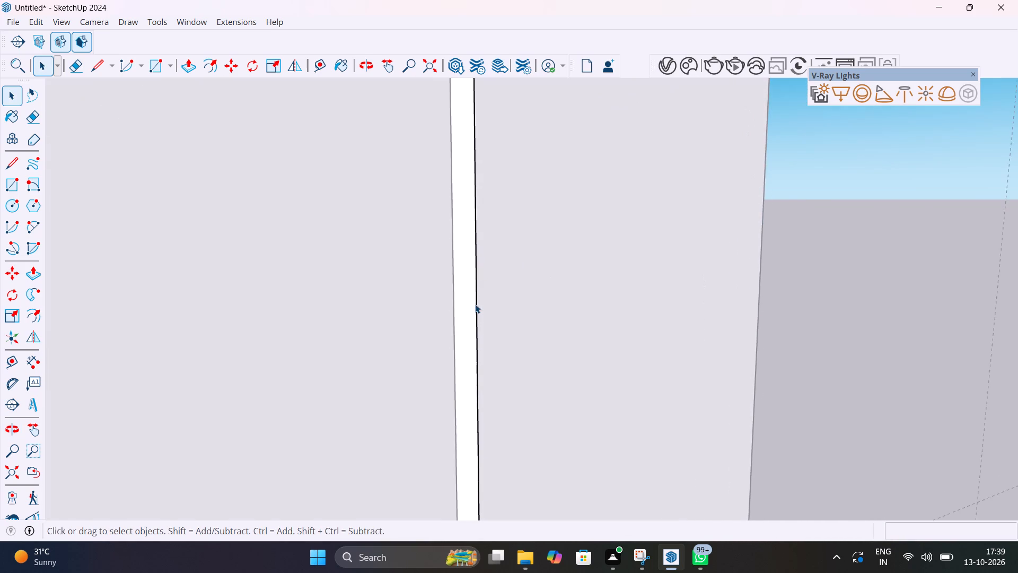
scroll(475, 304, "up", 13)
middle_click_drag(464, 315, 634, 354)
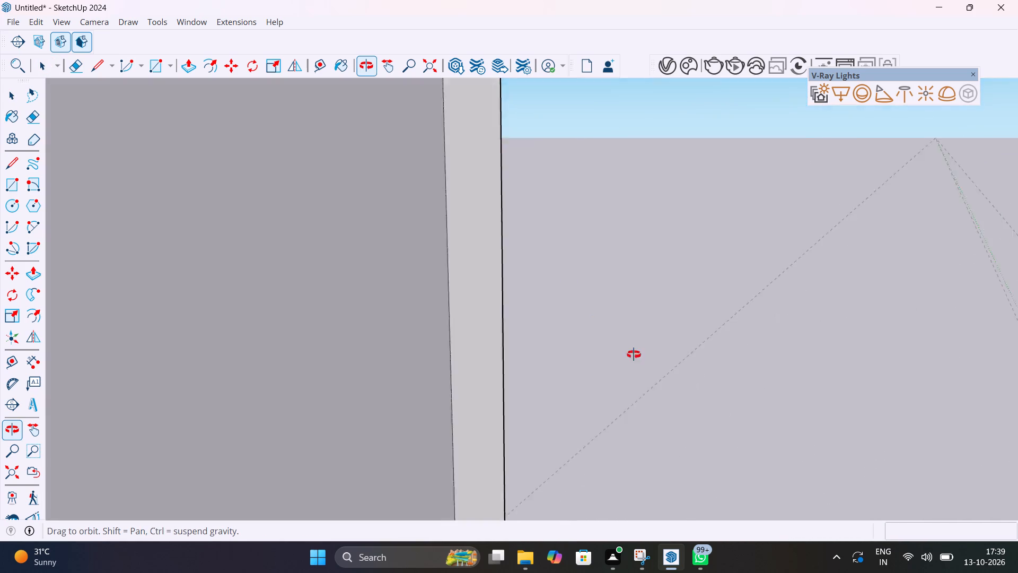
middle_click_drag(634, 354, 732, 377)
scroll(463, 348, "up", 5)
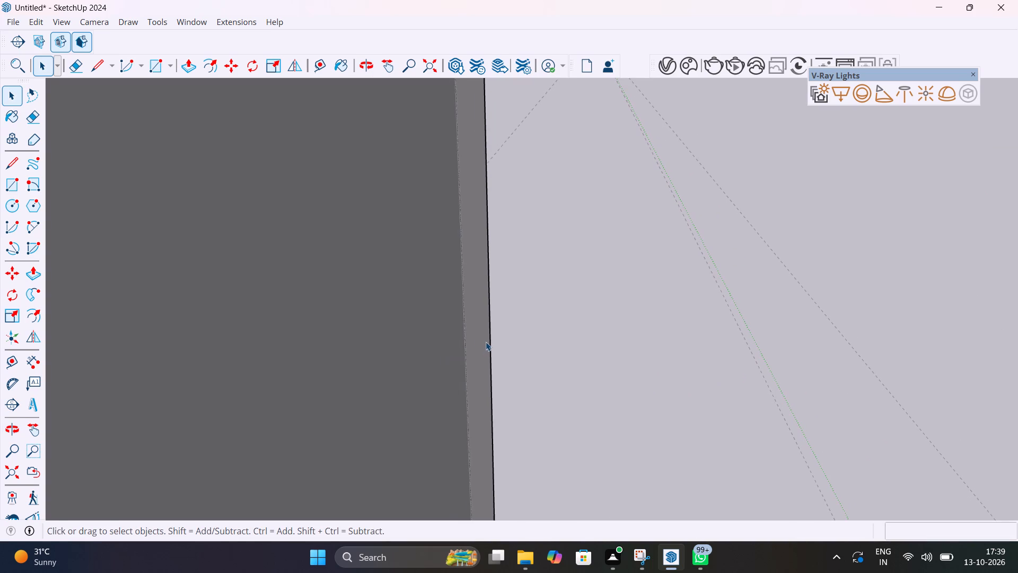
left_click(486, 342)
scroll(466, 353, "up", 3)
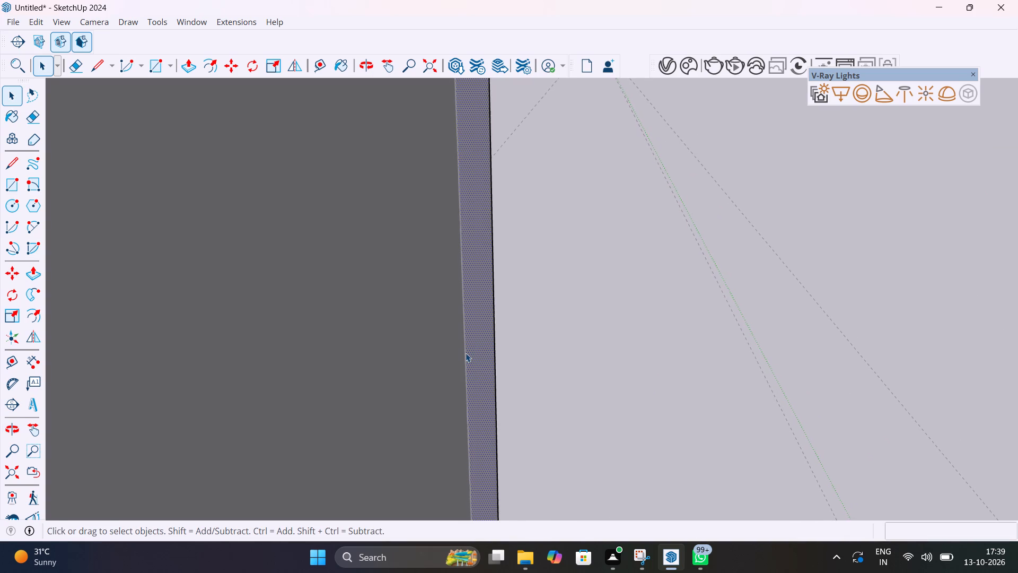
scroll(466, 353, "up", 6)
scroll(461, 346, "up", 20)
scroll(461, 346, "up", 2)
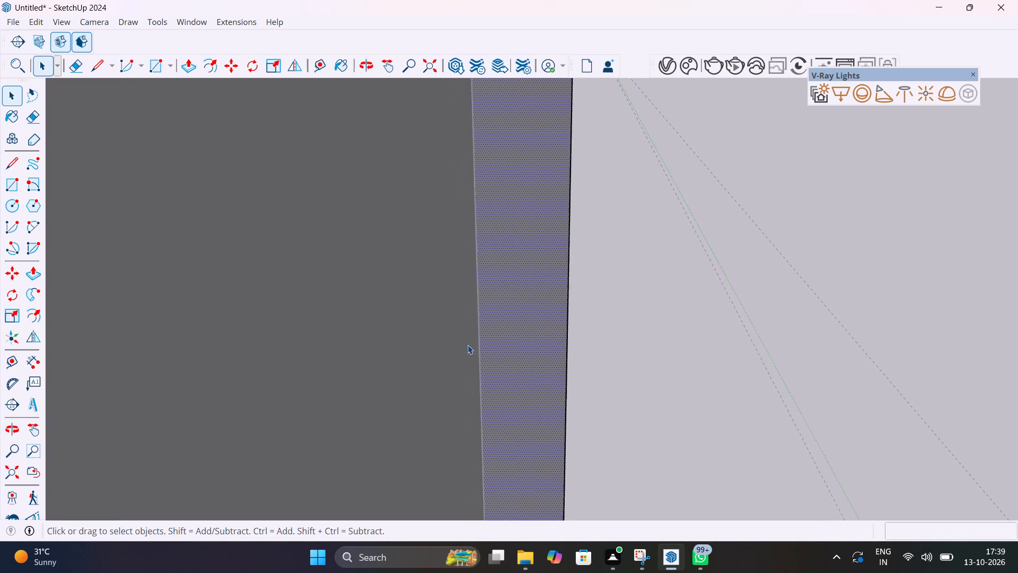
scroll(468, 345, "up", 2)
left_click(635, 341)
scroll(637, 343, "down", 16)
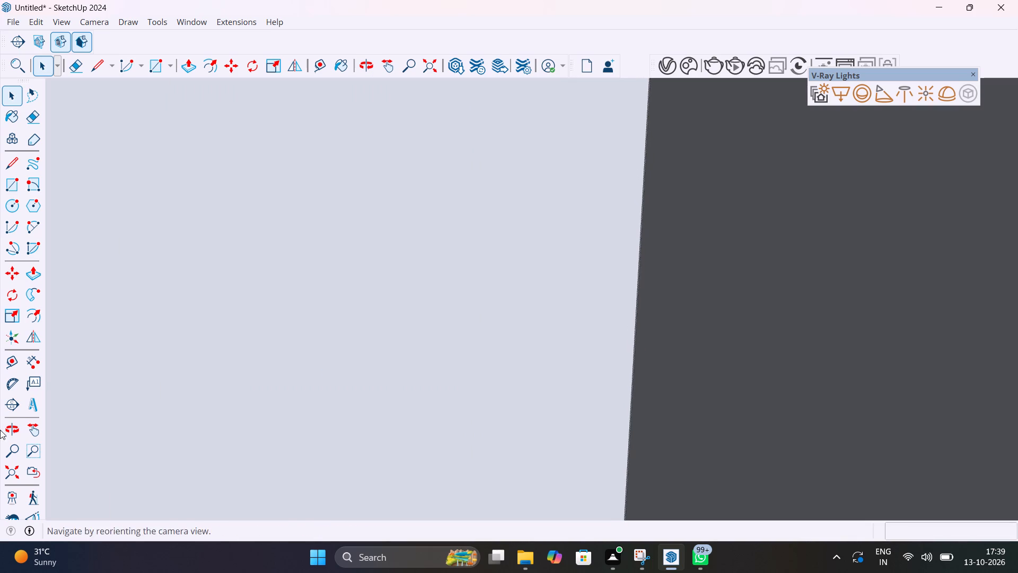
left_click(11, 472)
middle_click_drag(287, 392, 194, 446)
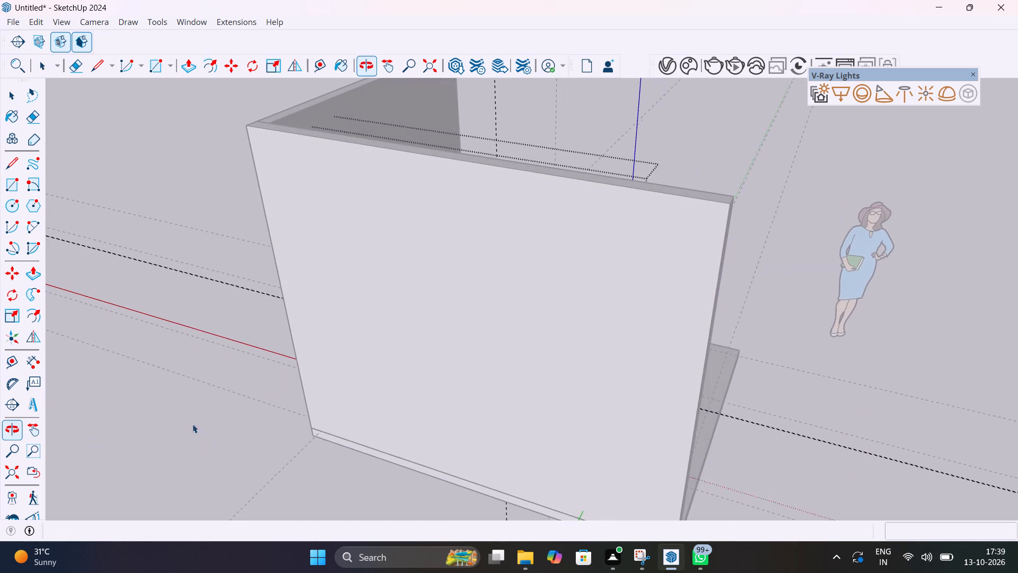
left_click(217, 220)
Open the tall panel beside the niche for editing.
middle_click_drag(505, 285, 0, 294)
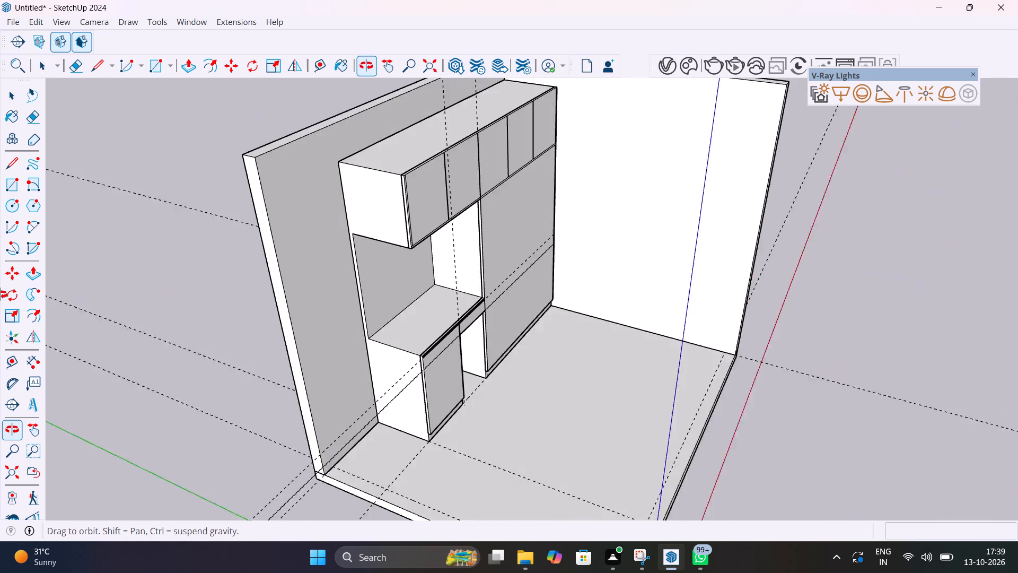
middle_click_drag(0, 294, 0, 294)
scroll(480, 232, "up", 17)
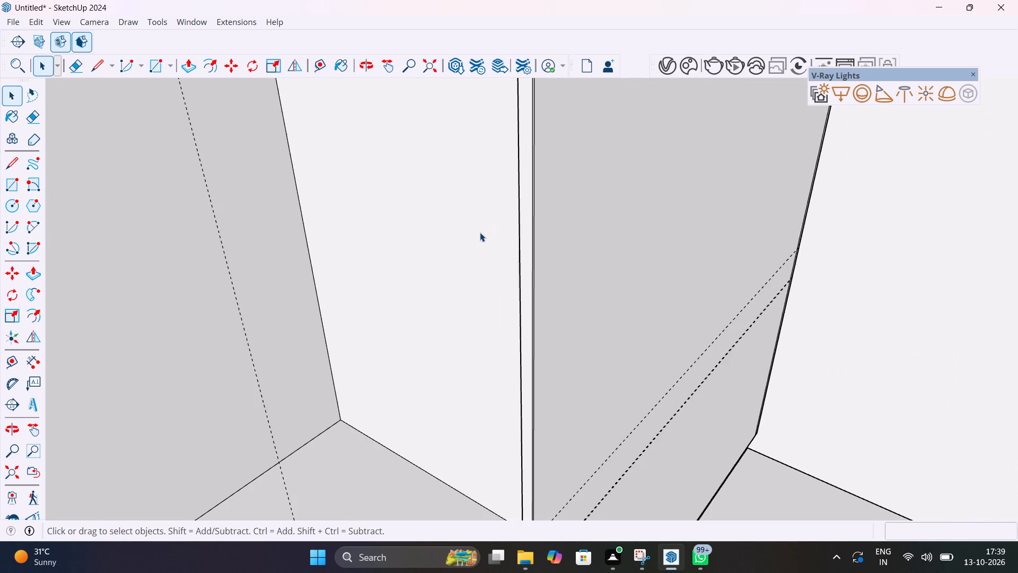
middle_click_drag(506, 258, 563, 276)
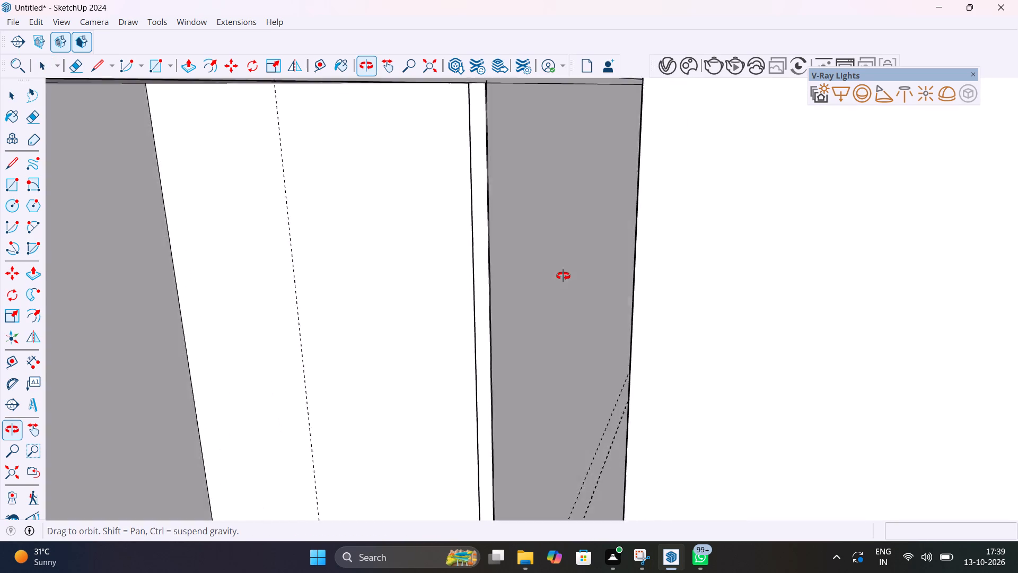
middle_click_drag(563, 276, 742, 264)
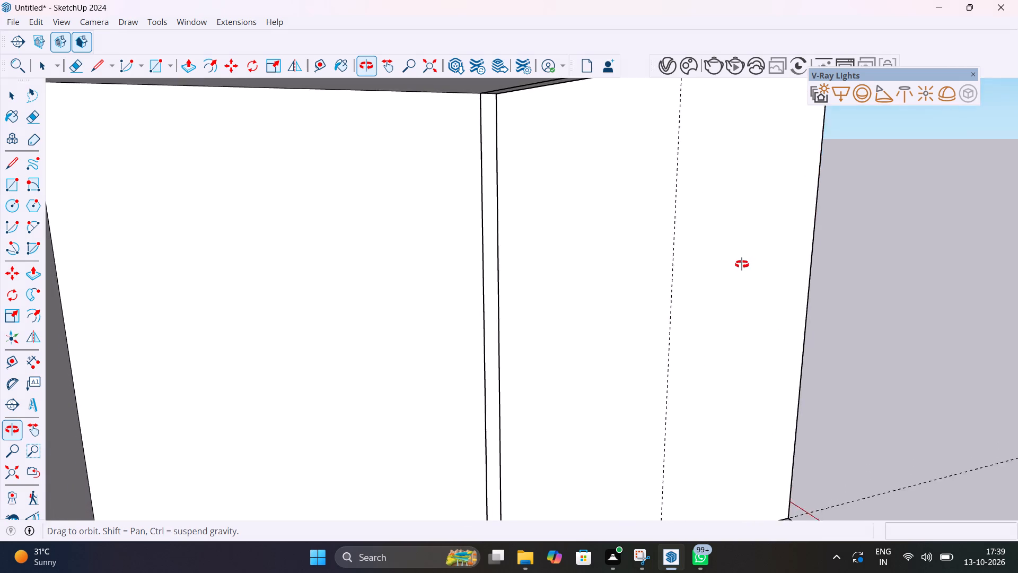
middle_click_drag(742, 264, 468, 273)
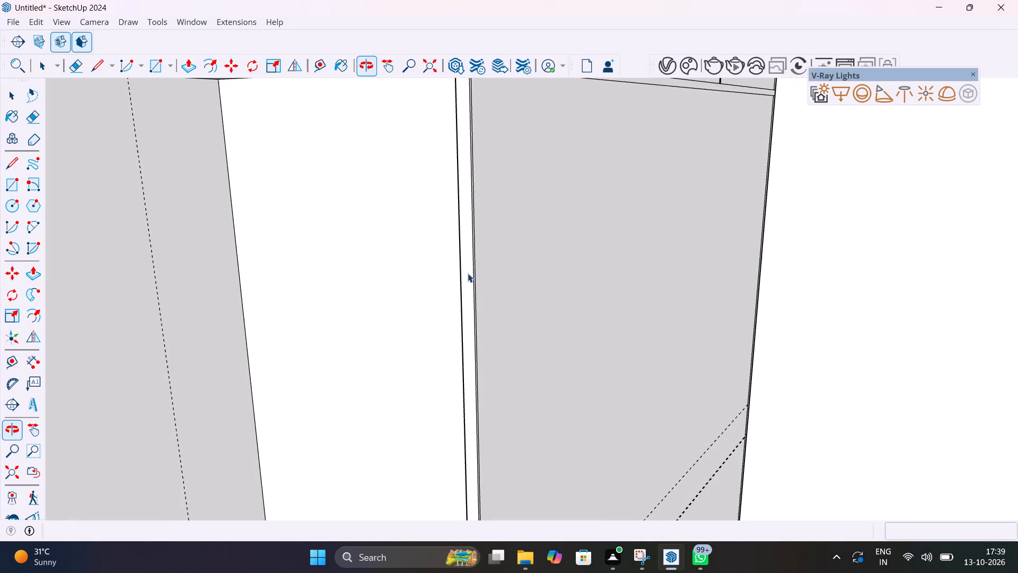
left_click(470, 273)
scroll(470, 273, "up", 15)
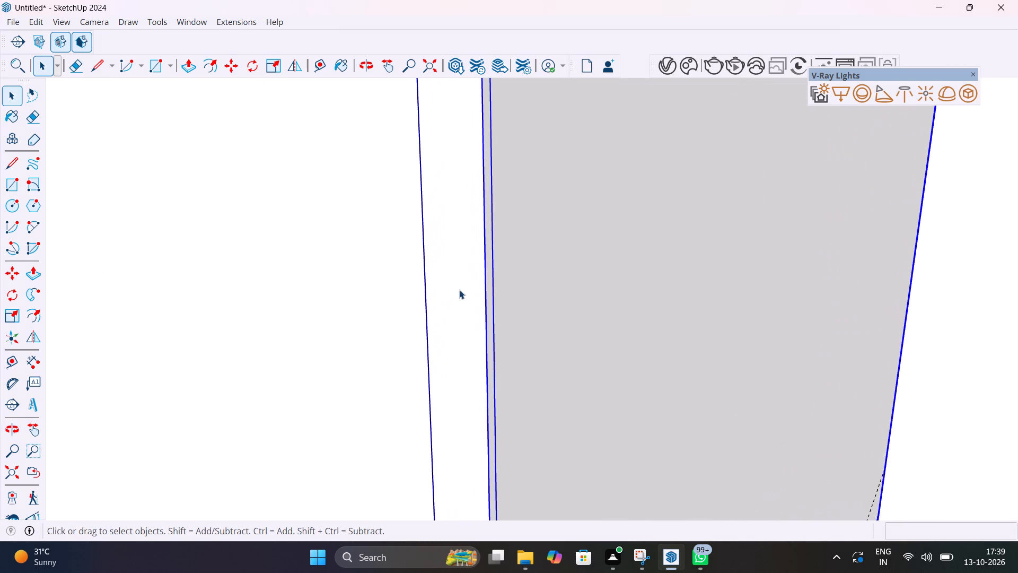
middle_click_drag(459, 290, 951, 298)
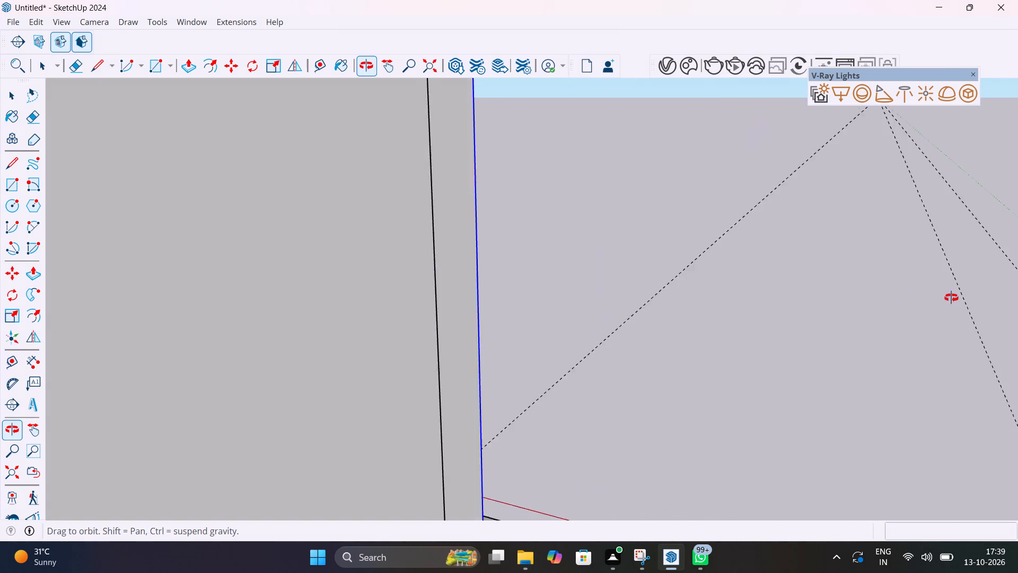
middle_click_drag(951, 298, 305, 394)
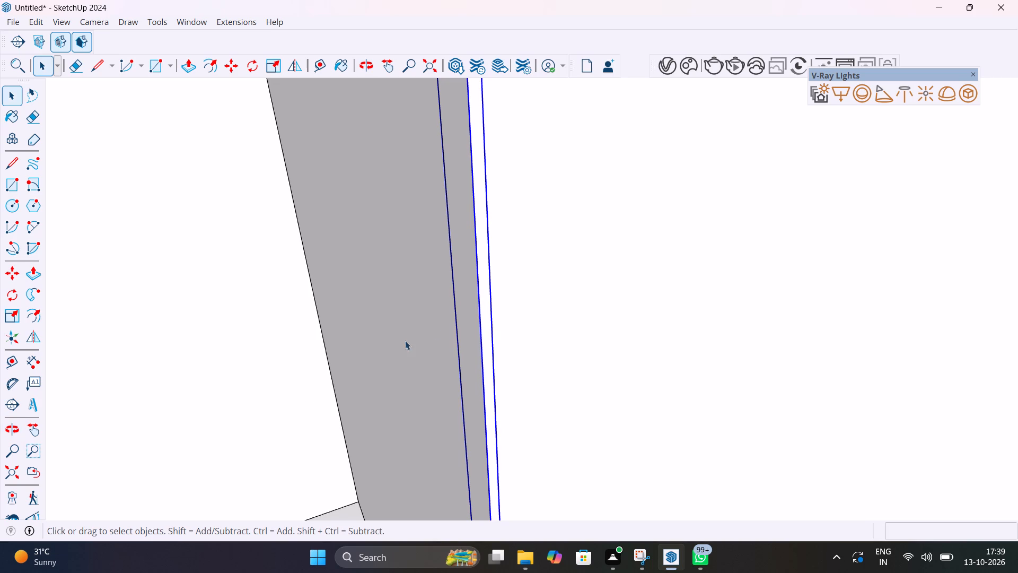
left_click(484, 316)
double_click(484, 322)
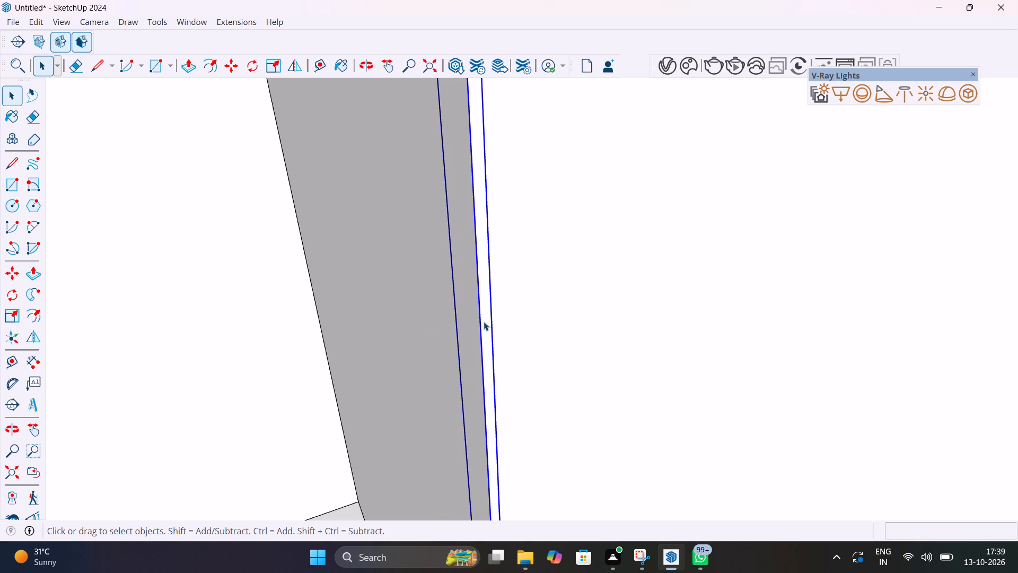
left_click(484, 322)
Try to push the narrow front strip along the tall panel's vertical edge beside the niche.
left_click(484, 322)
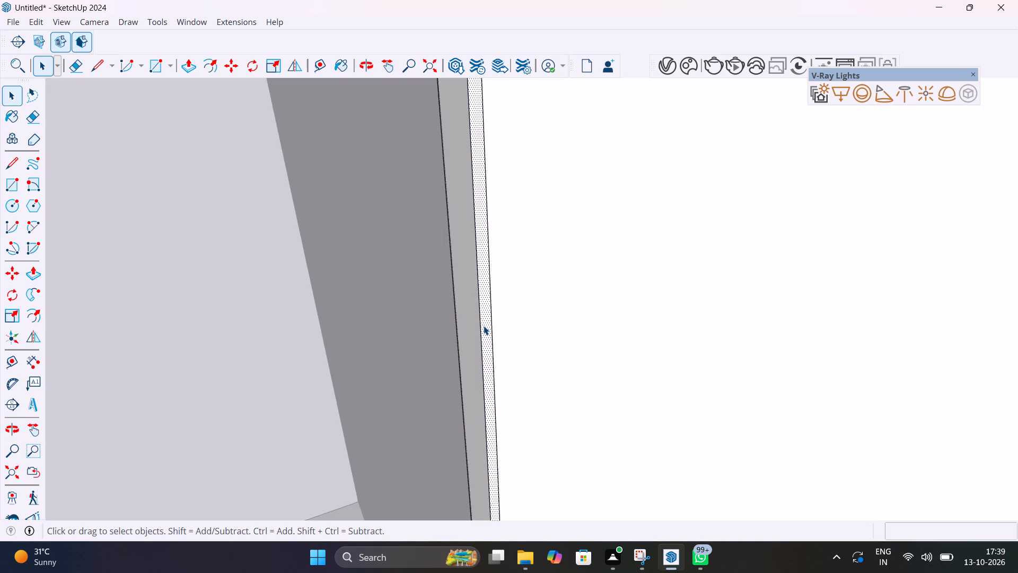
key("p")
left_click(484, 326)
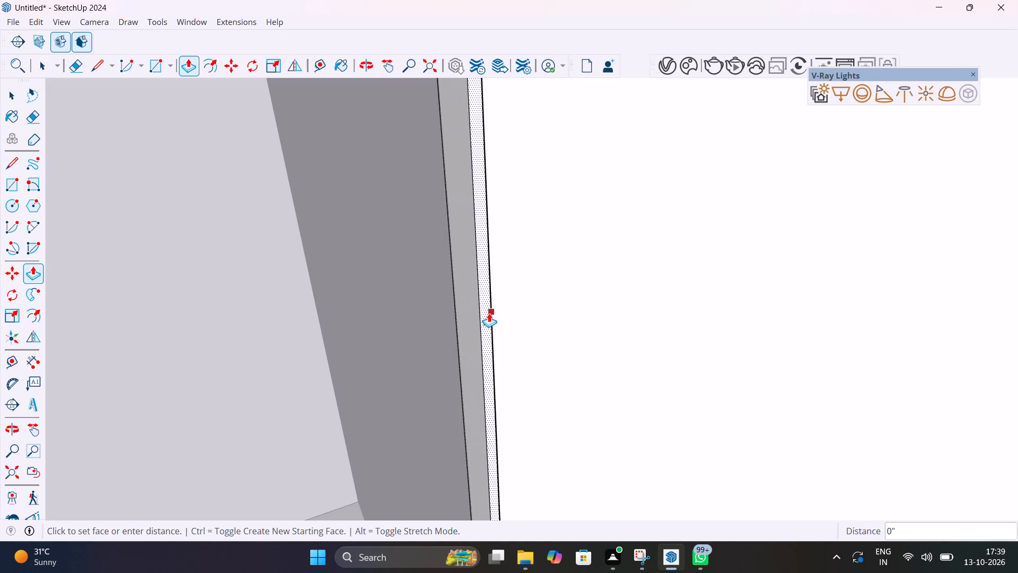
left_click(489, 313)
Push the tall panel's narrow side face beside the niche 1" inward and leave the panel's editing mode.
scroll(457, 319, "up", 3)
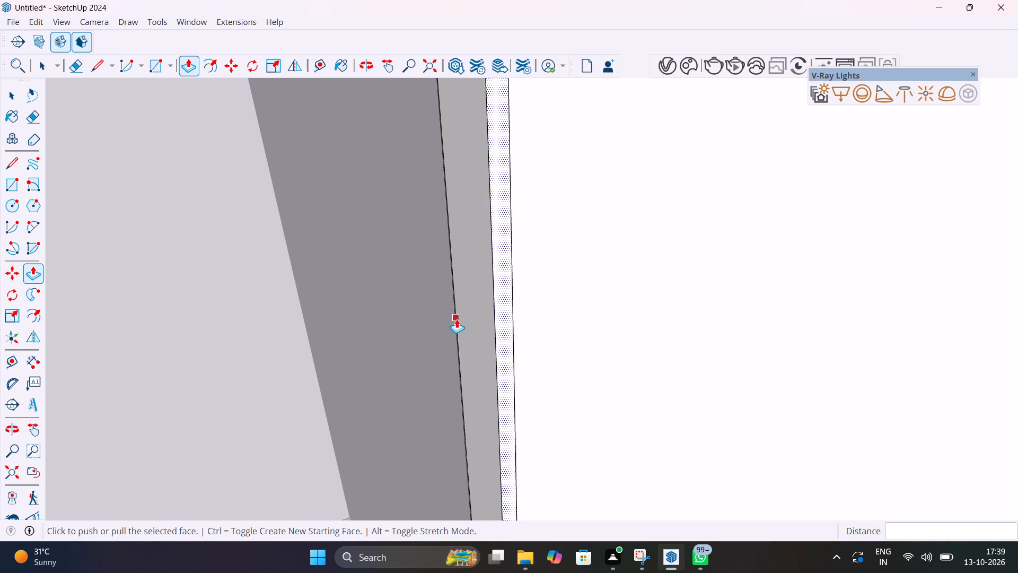
scroll(457, 319, "up", 2)
middle_click_drag(458, 319, 798, 327)
scroll(453, 323, "up", 1)
middle_click_drag(453, 323, 606, 326)
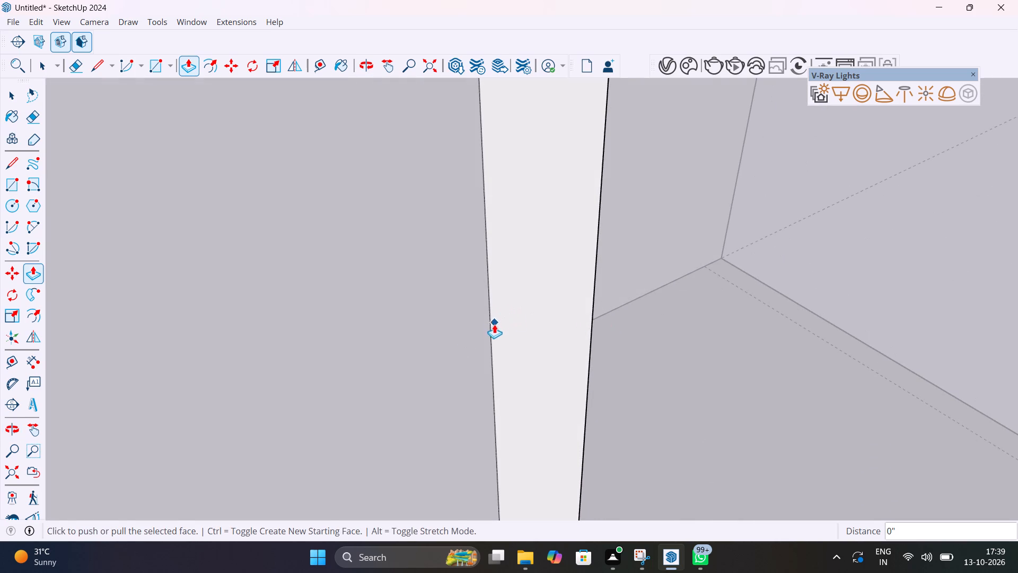
left_click(491, 331)
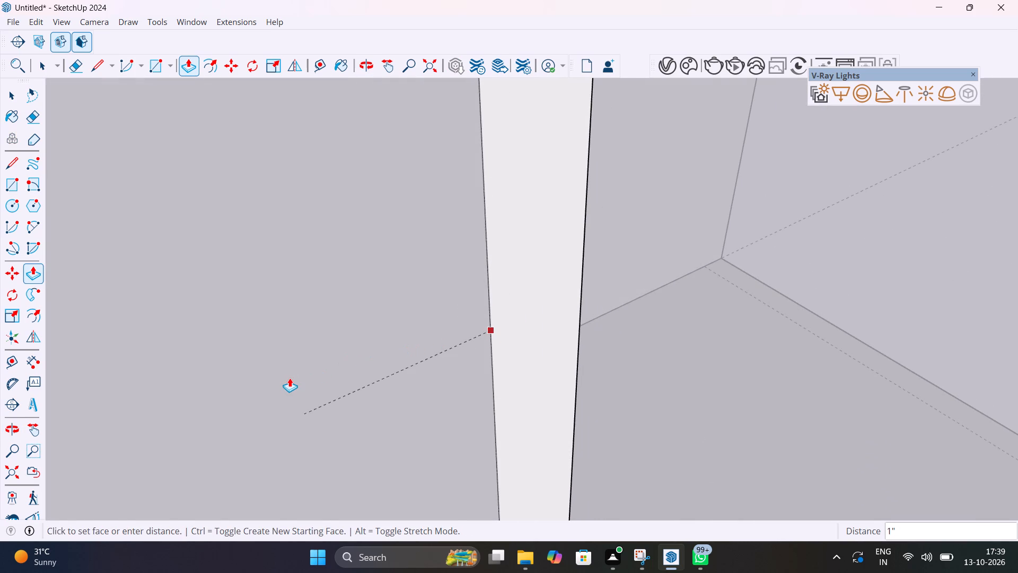
scroll(289, 378, "down", 14)
scroll(160, 389, "down", 8)
middle_click_drag(160, 389, 155, 389)
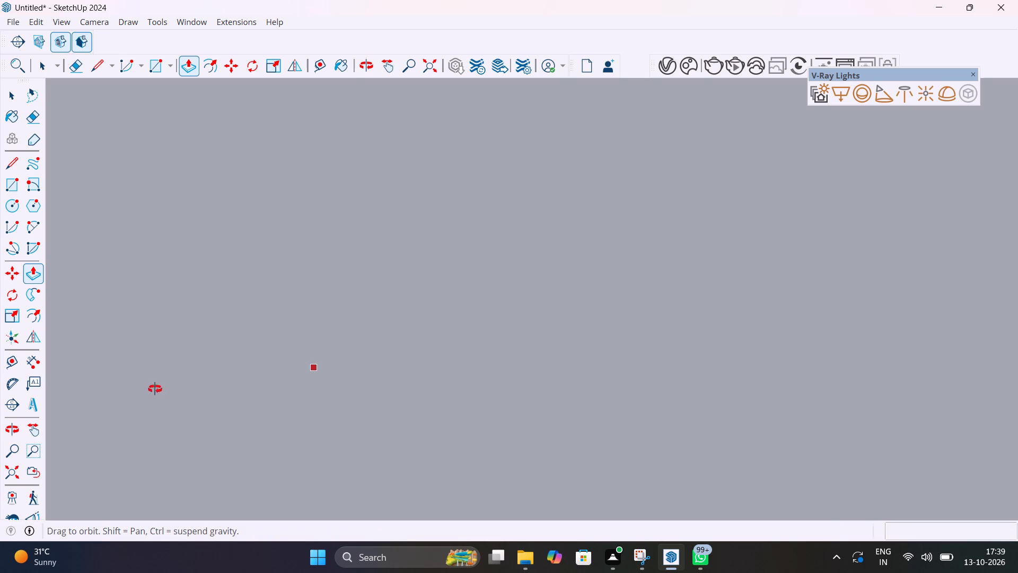
middle_click_drag(155, 389, 0, 392)
scroll(145, 389, "down", 20)
scroll(145, 389, "down", 8)
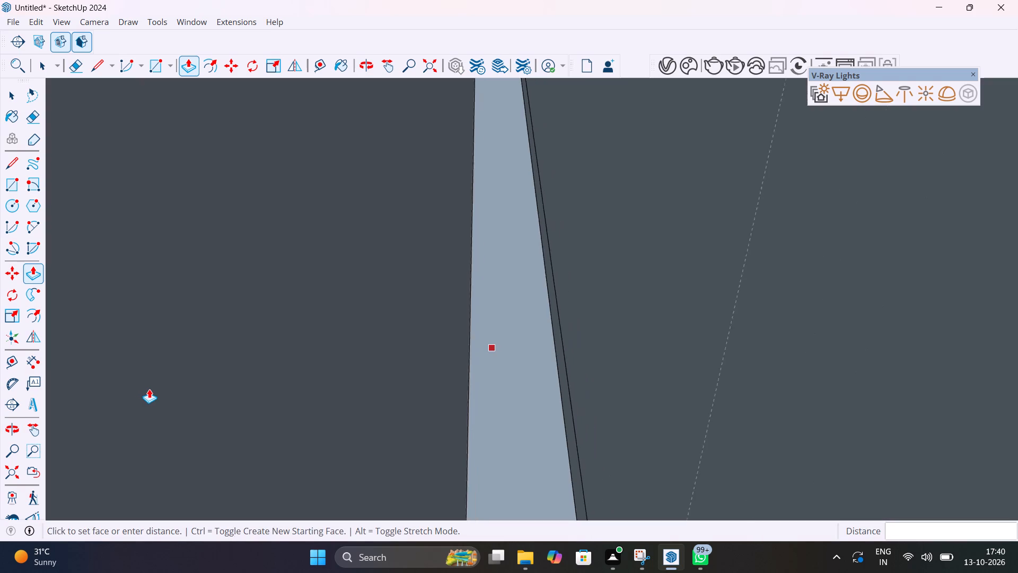
scroll(149, 389, "down", 20)
scroll(149, 389, "down", 2)
scroll(272, 380, "down", 8)
scroll(272, 380, "down", 13)
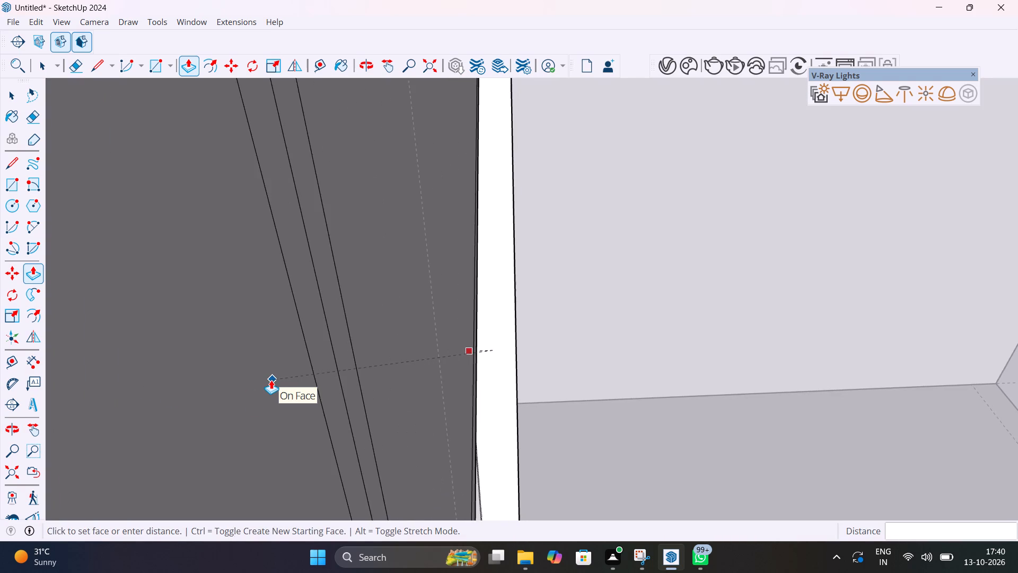
scroll(271, 380, "down", 20)
scroll(271, 380, "down", 20)
scroll(271, 380, "down", 15)
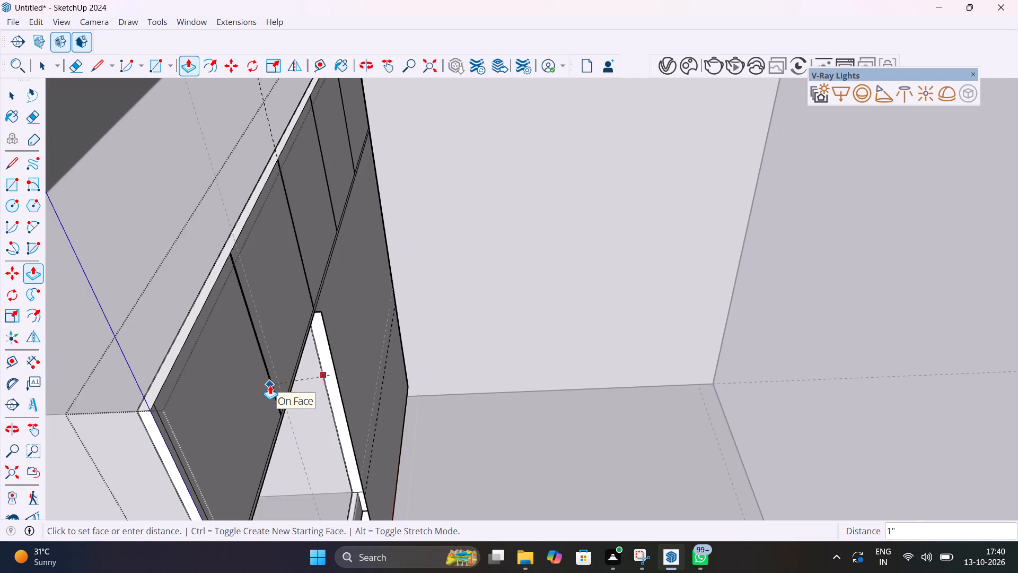
middle_click_drag(286, 400, 162, 319)
scroll(162, 319, "up", 1)
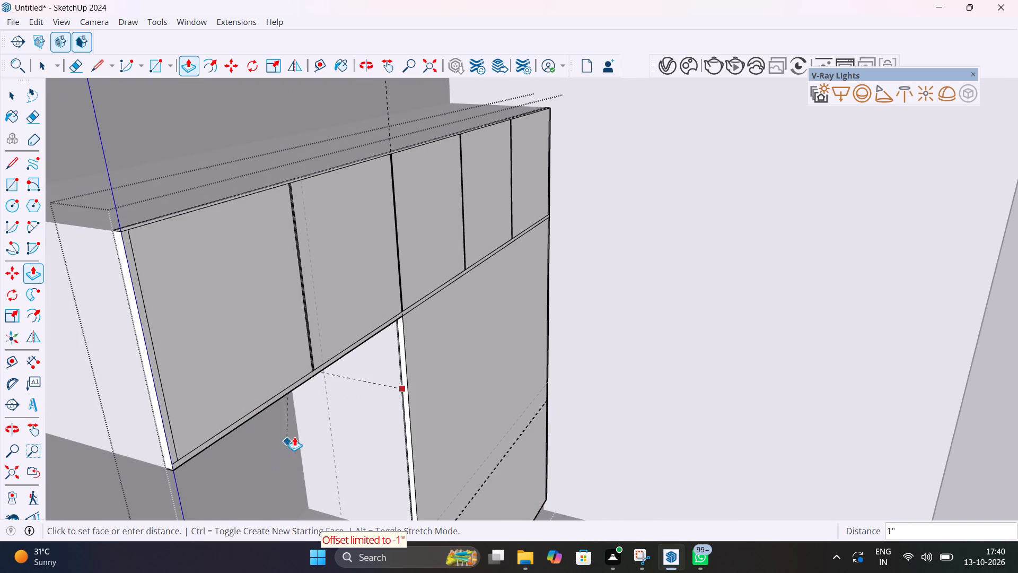
scroll(304, 432, "up", 10)
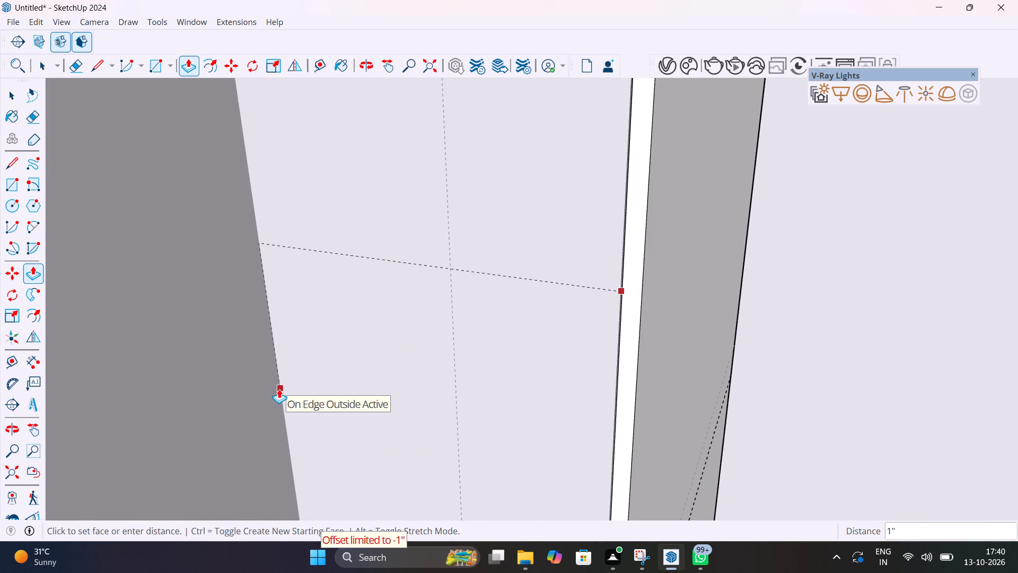
left_click(279, 389)
scroll(300, 398, "down", 20)
scroll(300, 398, "down", 7)
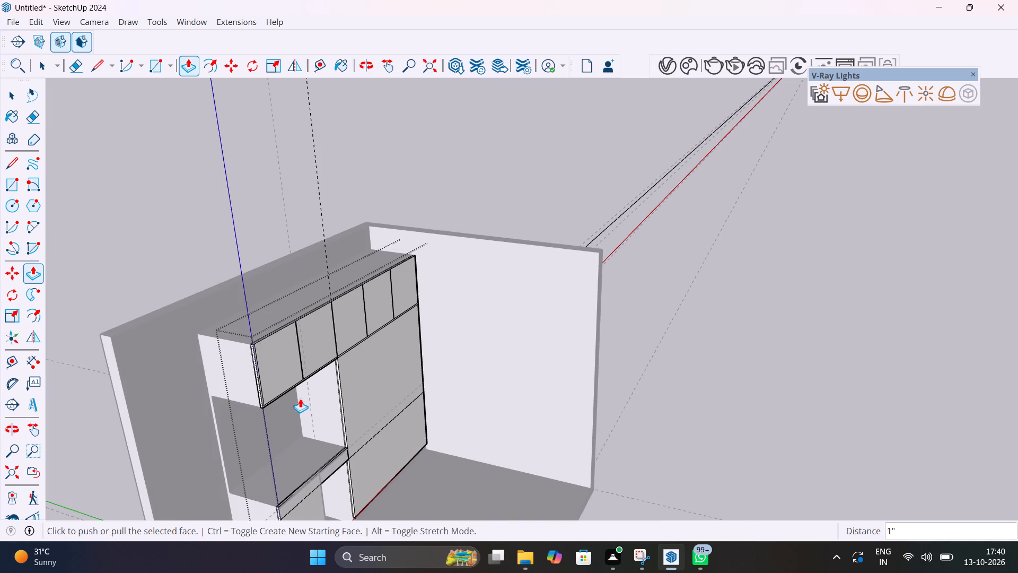
key("space")
left_click(413, 190)
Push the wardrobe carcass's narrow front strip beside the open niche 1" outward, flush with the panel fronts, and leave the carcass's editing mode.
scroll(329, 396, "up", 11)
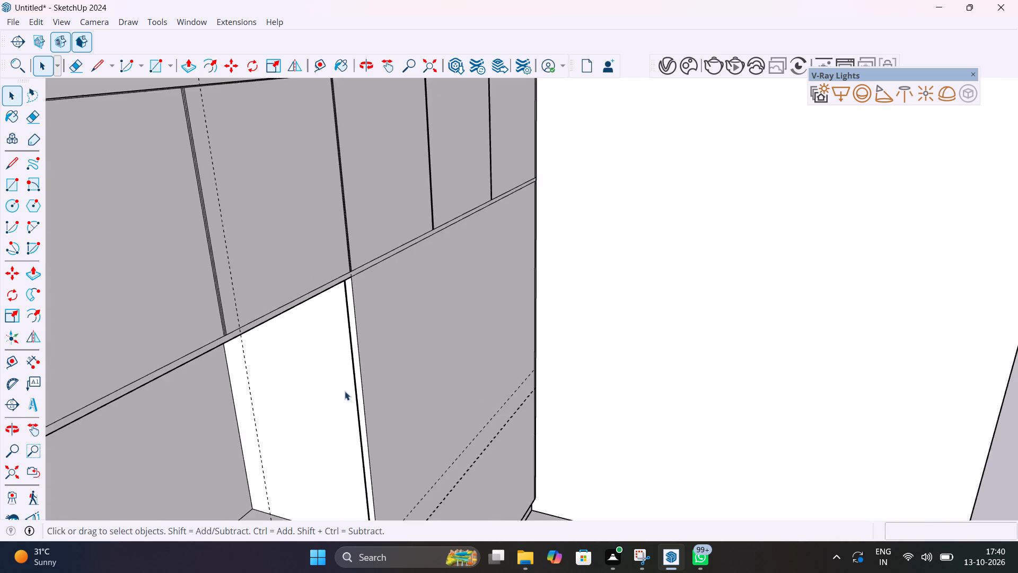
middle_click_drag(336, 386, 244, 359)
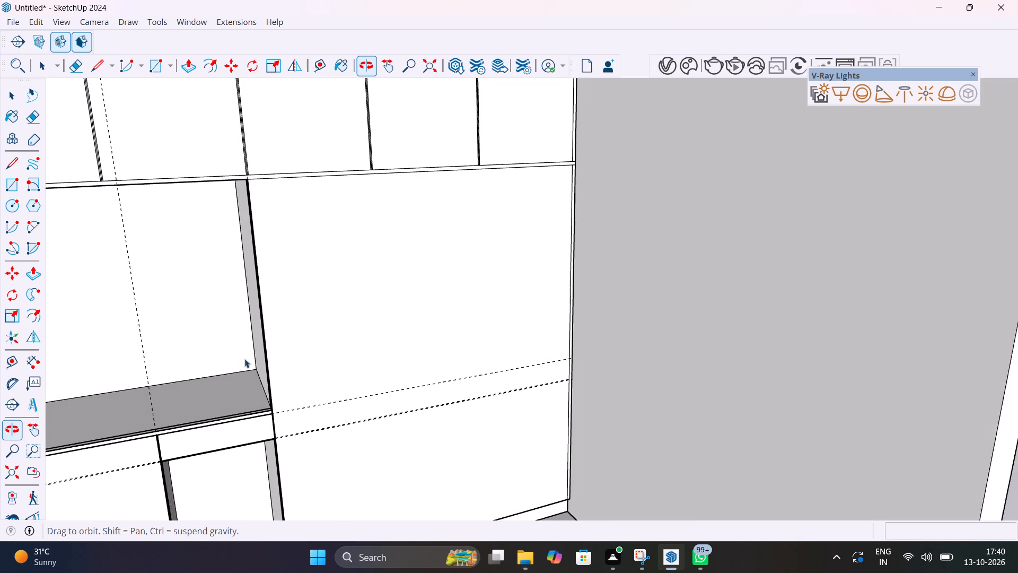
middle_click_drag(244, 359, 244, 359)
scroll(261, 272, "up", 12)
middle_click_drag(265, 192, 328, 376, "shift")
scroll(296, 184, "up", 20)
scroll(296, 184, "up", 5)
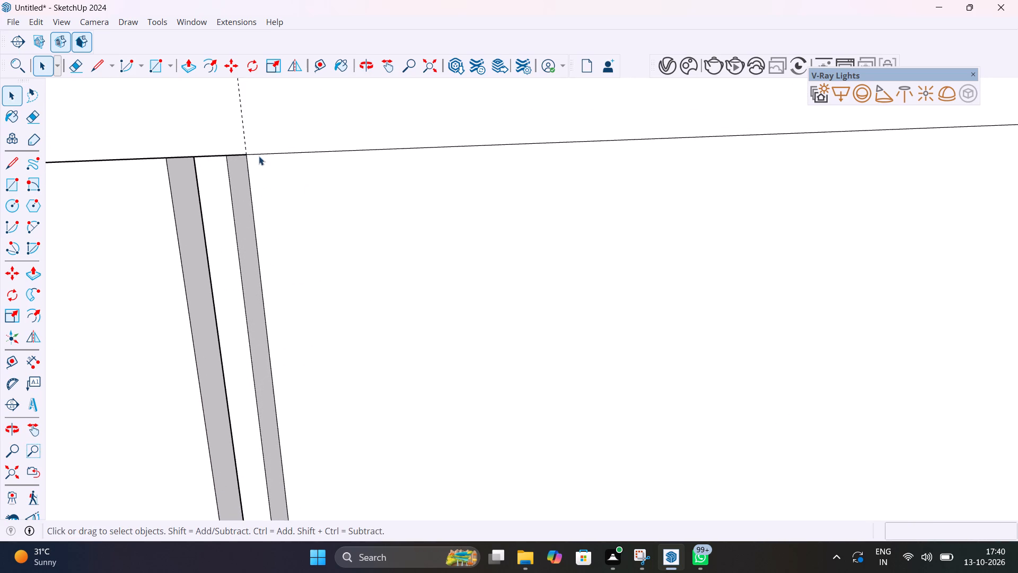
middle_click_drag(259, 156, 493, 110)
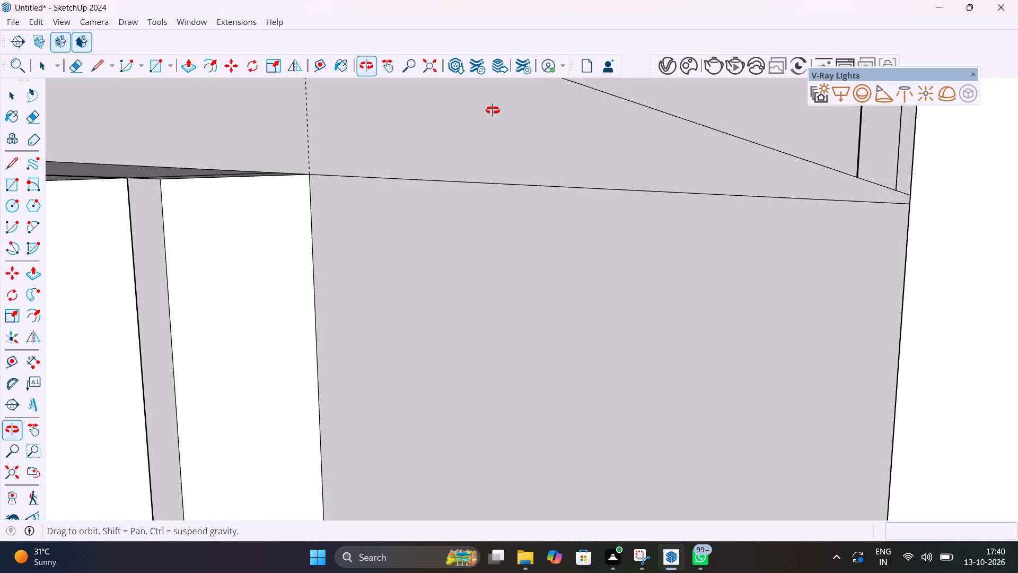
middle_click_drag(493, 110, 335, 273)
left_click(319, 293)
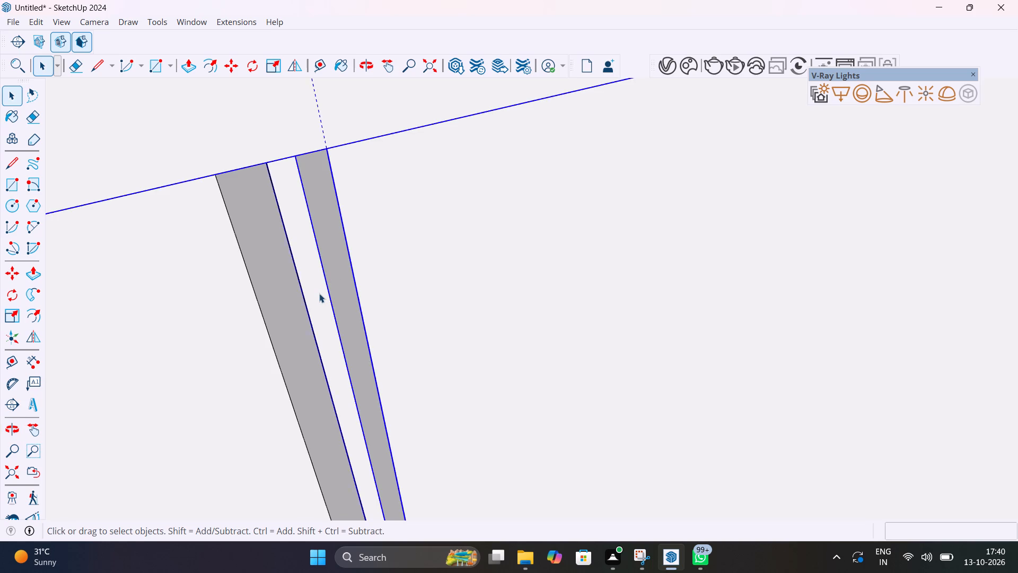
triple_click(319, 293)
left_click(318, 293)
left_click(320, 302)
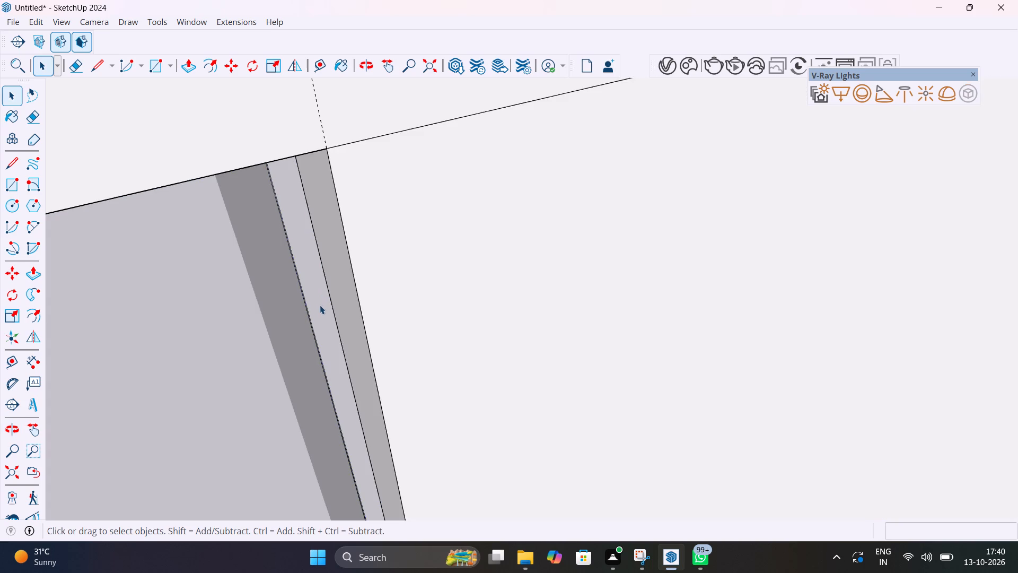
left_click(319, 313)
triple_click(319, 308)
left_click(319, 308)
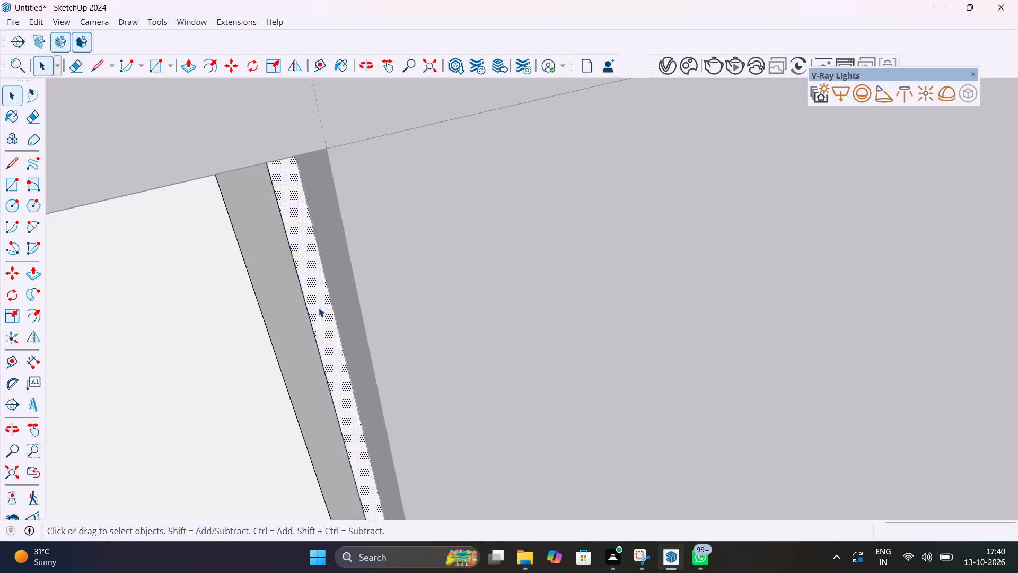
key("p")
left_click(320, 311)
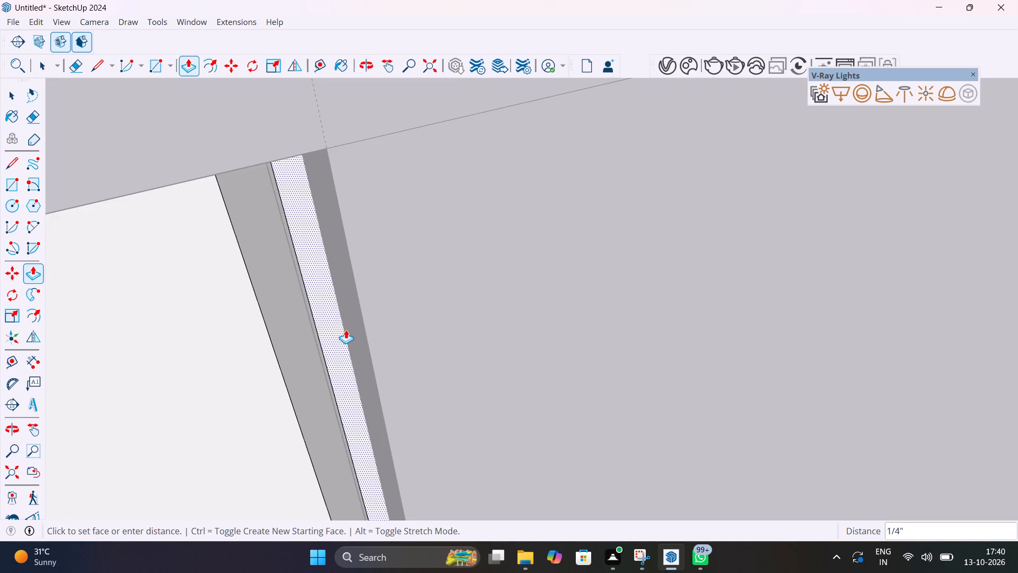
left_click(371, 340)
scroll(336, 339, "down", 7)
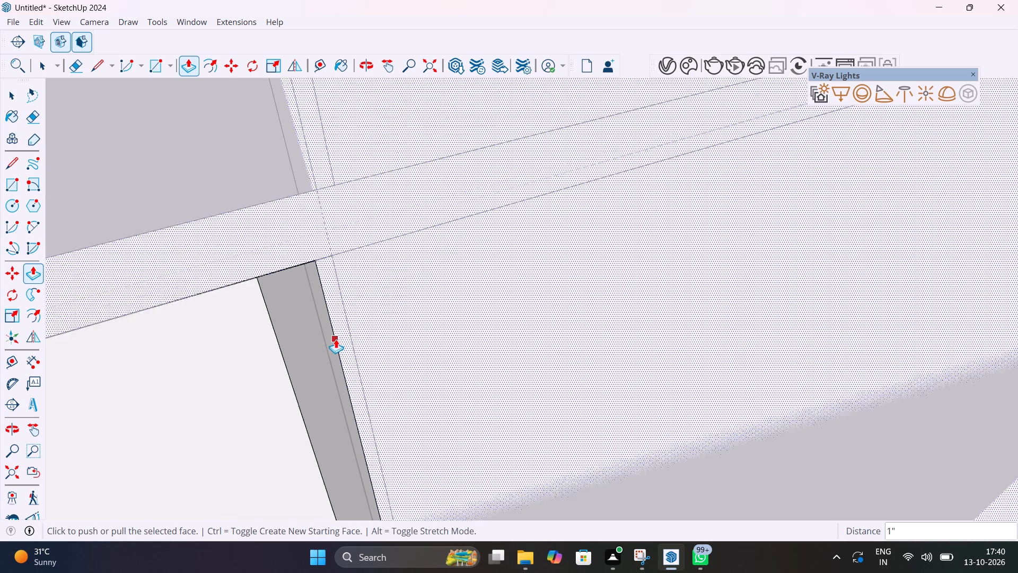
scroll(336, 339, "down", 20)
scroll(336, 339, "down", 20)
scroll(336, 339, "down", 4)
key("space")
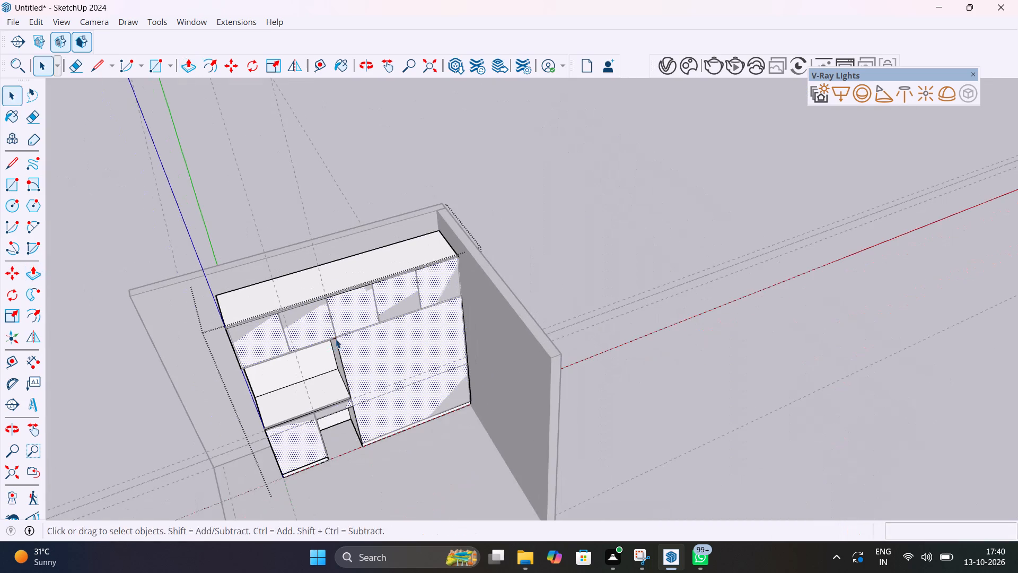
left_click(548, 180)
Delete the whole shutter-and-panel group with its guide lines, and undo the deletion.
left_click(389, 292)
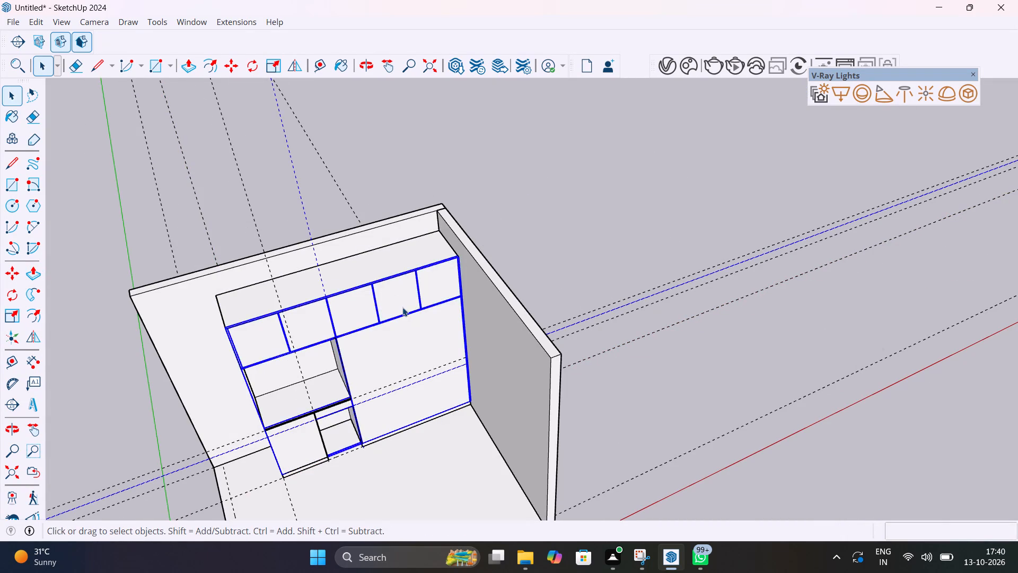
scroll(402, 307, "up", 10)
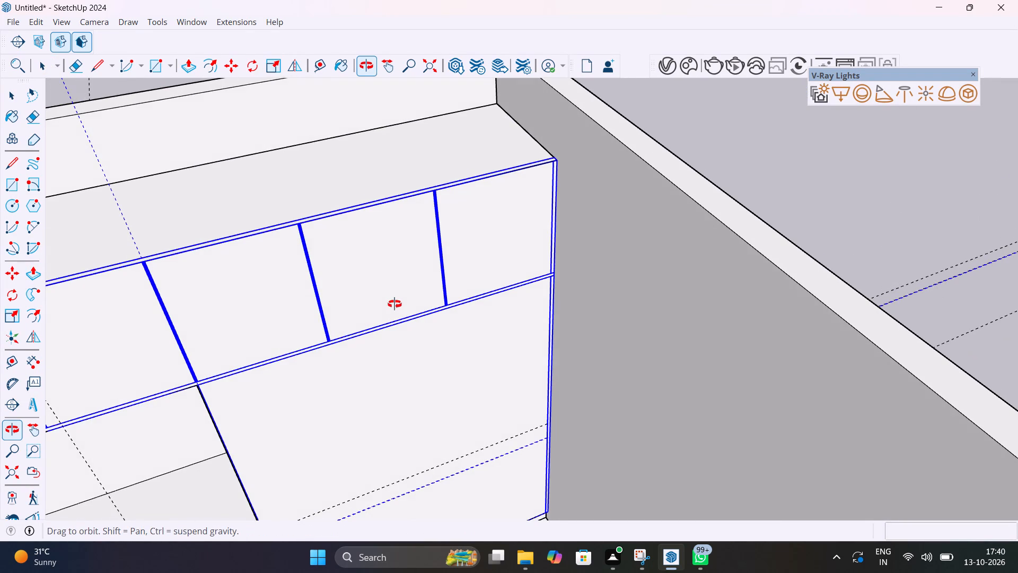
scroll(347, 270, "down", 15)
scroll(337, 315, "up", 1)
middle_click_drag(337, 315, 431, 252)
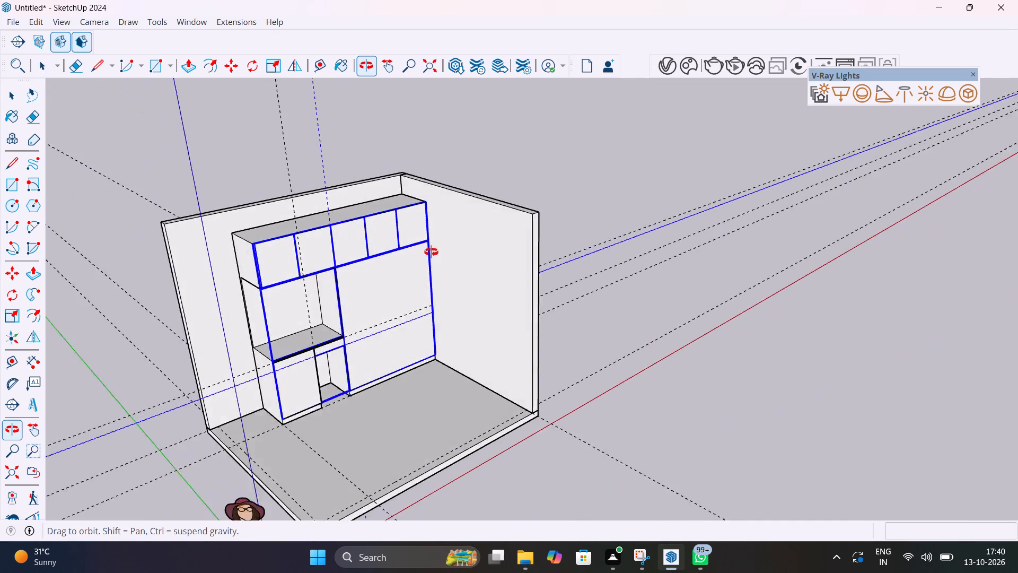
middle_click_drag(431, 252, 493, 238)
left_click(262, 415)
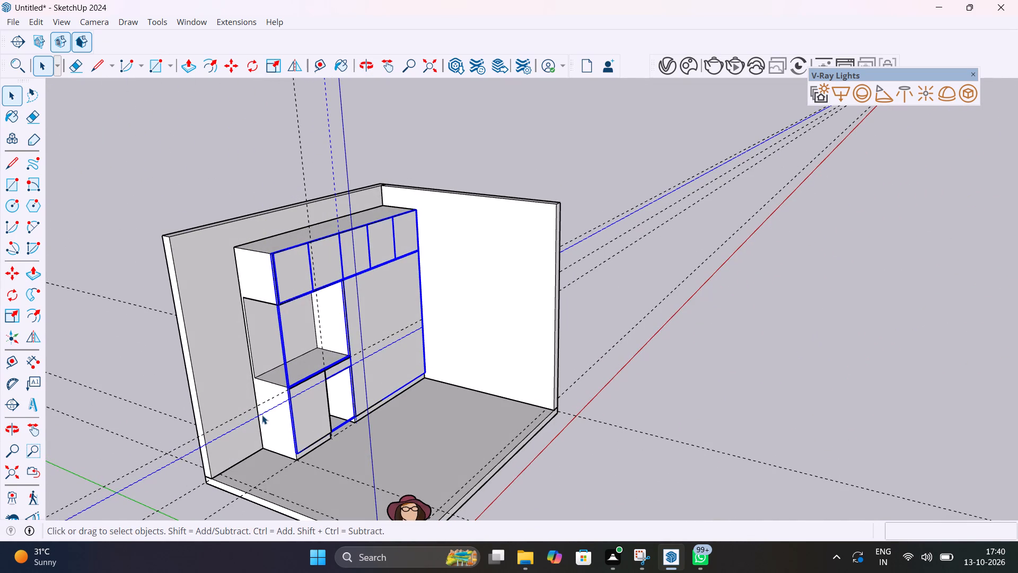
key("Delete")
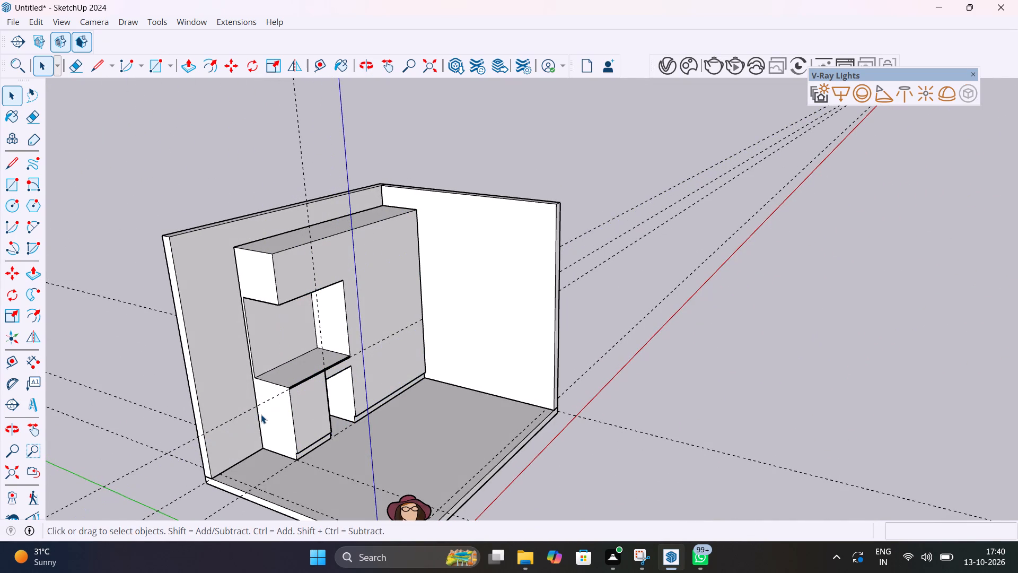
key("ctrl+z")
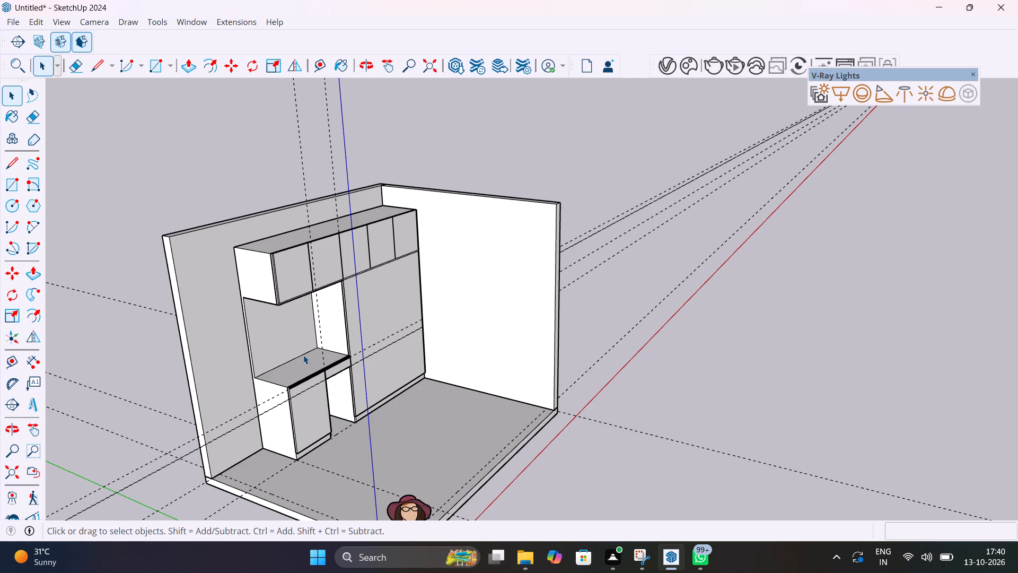
Undo the recent push edits back past the niche recess, redo the recess, and leave the carcass's editing mode.
key("ctrl+z")
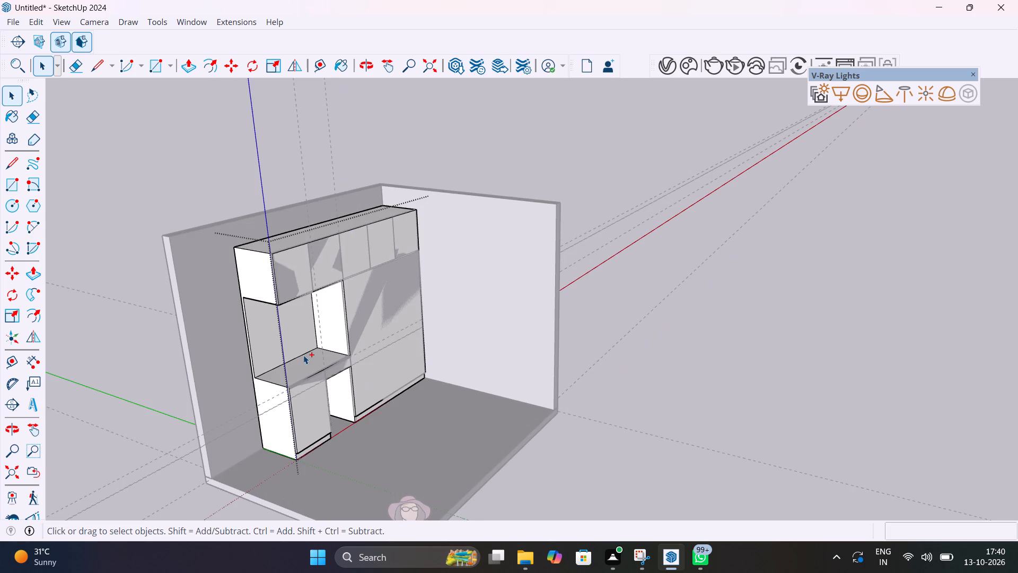
key("ctrl+z")
key("ctrl+z")
key("ctrl+z")
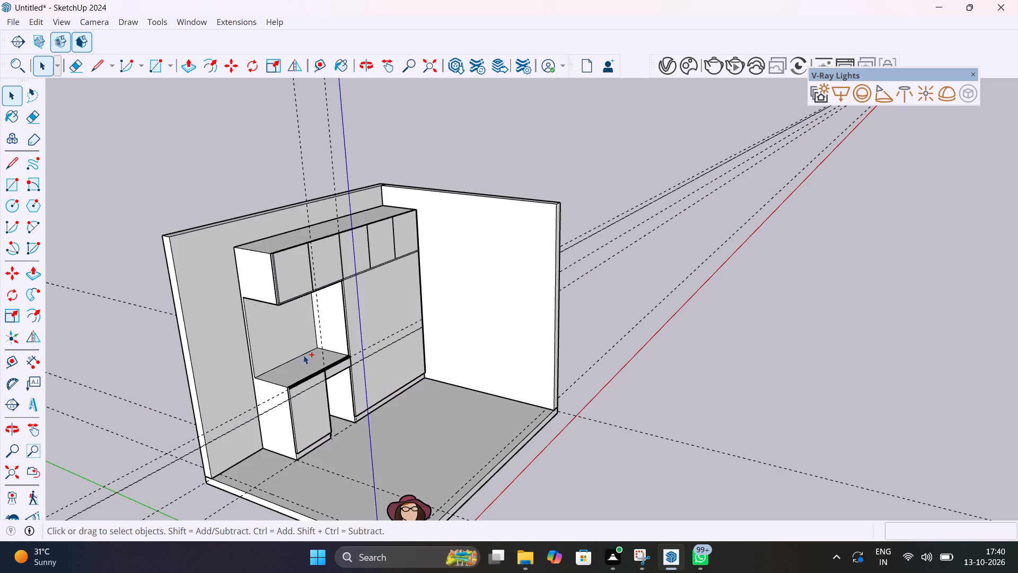
key("ctrl+z")
key("ctrl+z")
key("ctrl+z")
key("ctrl+z")
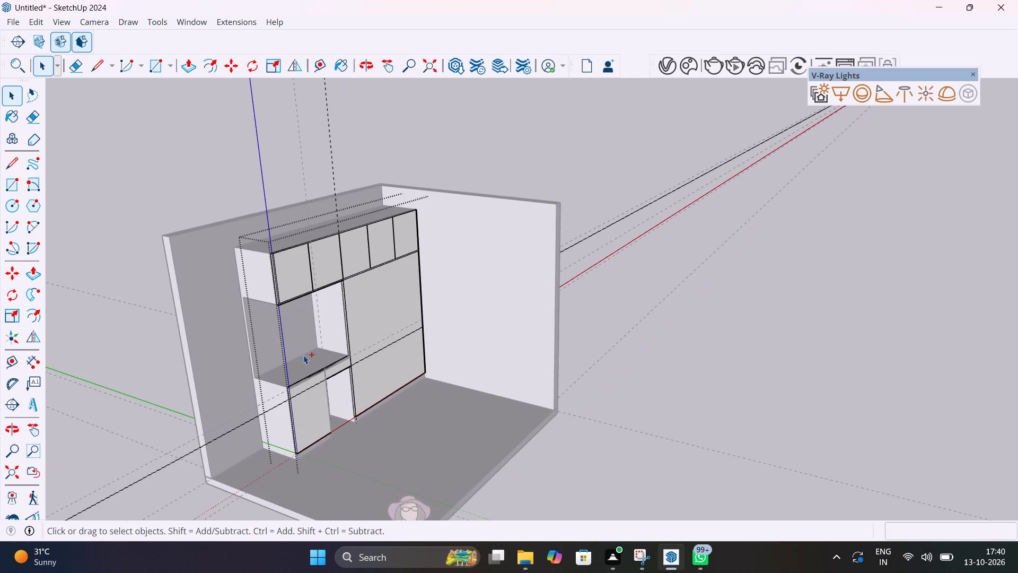
key("ctrl+z")
key("ctrl+z")
key("ctrl+z")
key("ctrl+z")
key("ctrl+z")
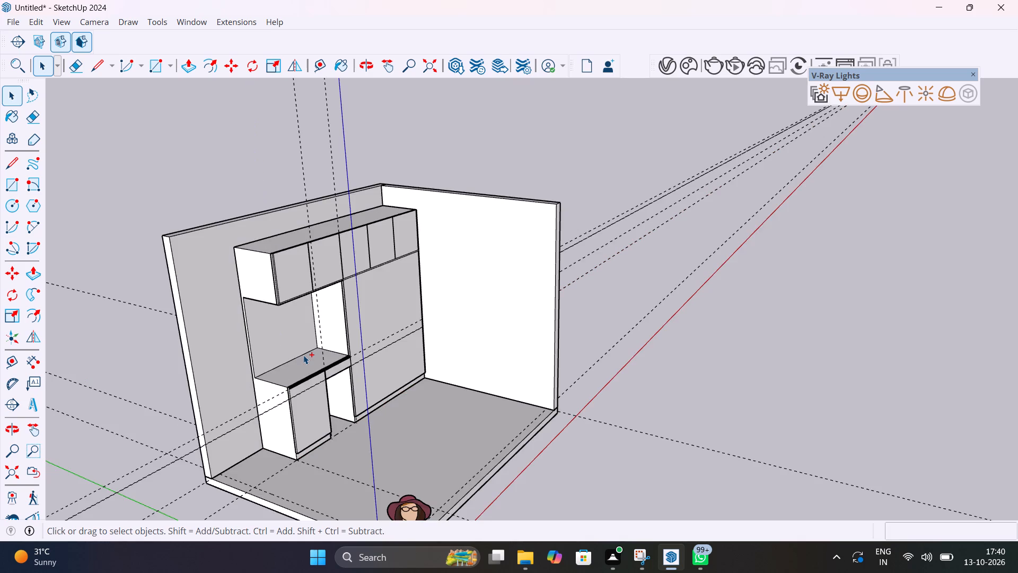
key("ctrl+z")
key("ctrl+z")
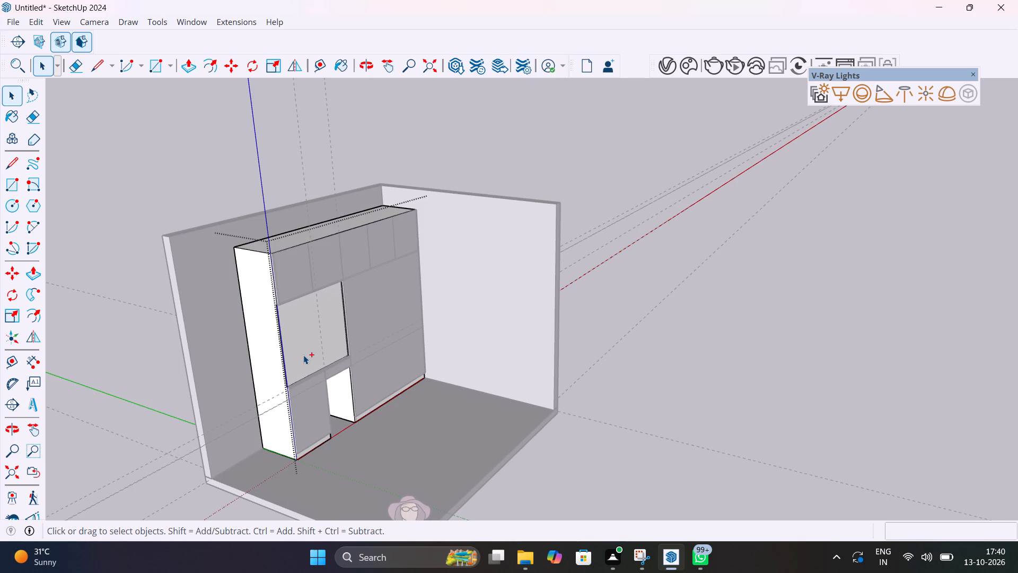
key("ctrl+y")
key("space")
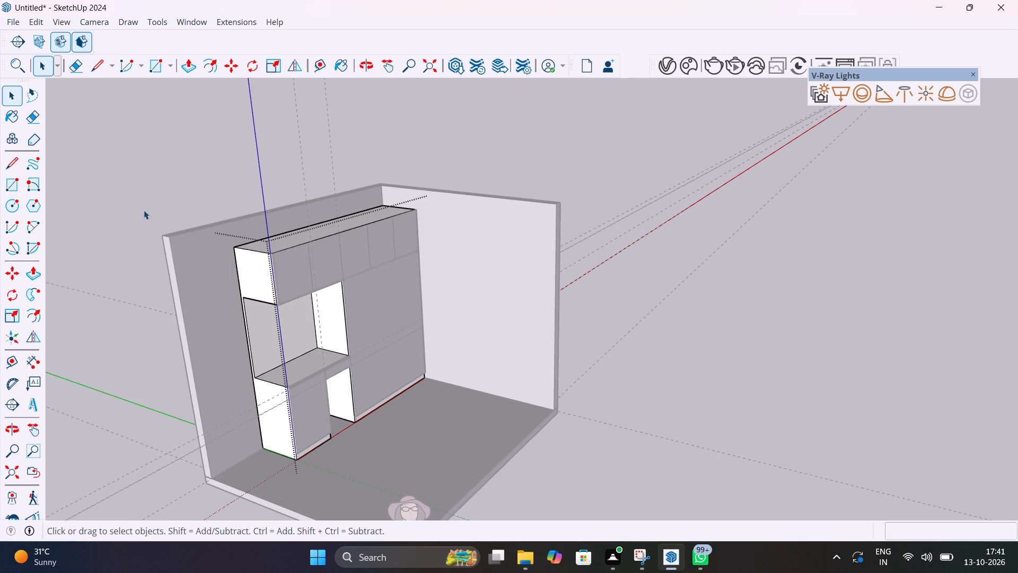
left_click_drag(148, 208, 154, 209)
left_click(156, 160)
Open the shutter-and-panel group, delete its overlapping horizontal guide lines crossing at desk height, and leave the group.
middle_click_drag(327, 302, 218, 319)
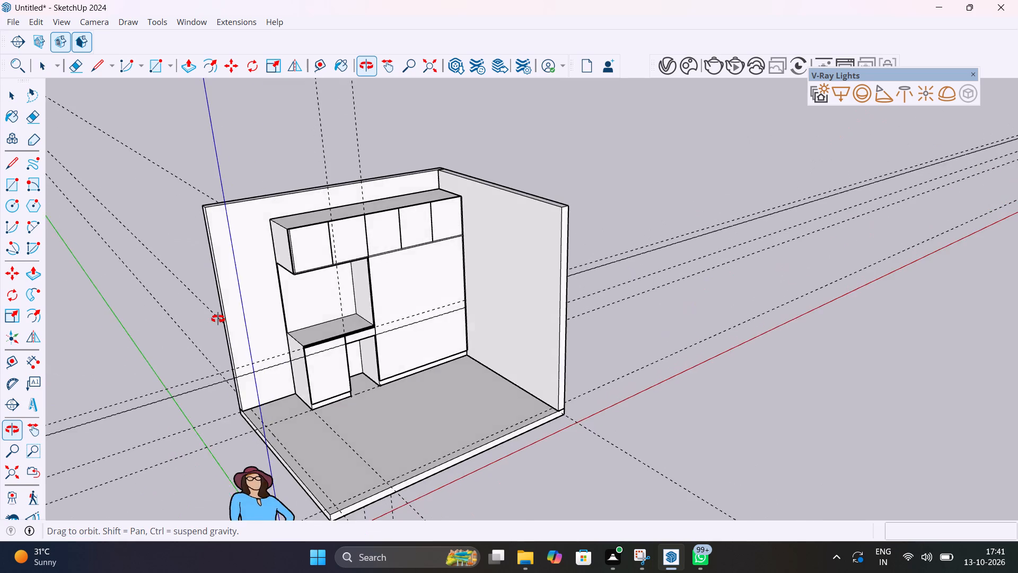
middle_click_drag(218, 319, 303, 240)
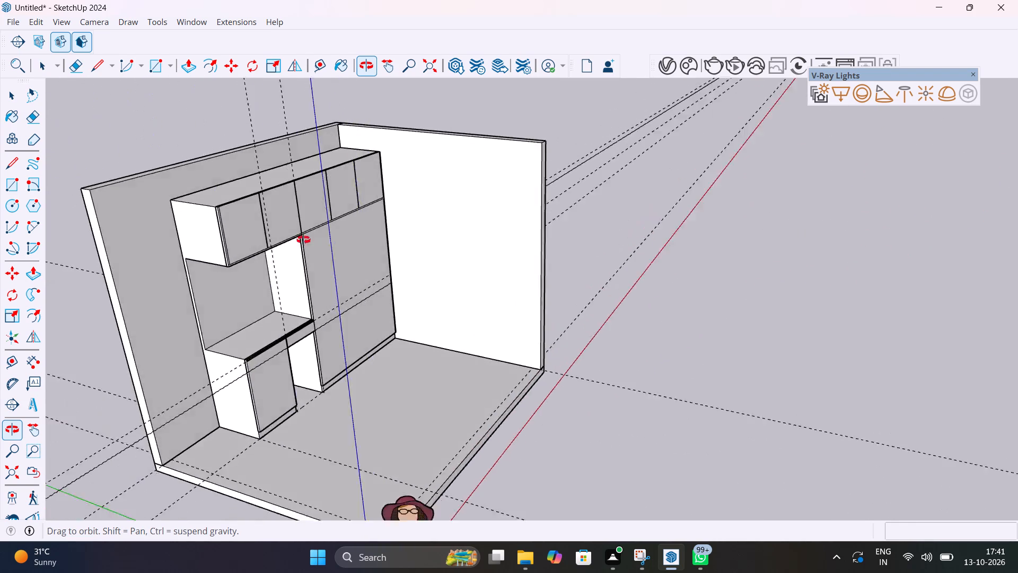
middle_click_drag(303, 240, 189, 285)
left_click(168, 360)
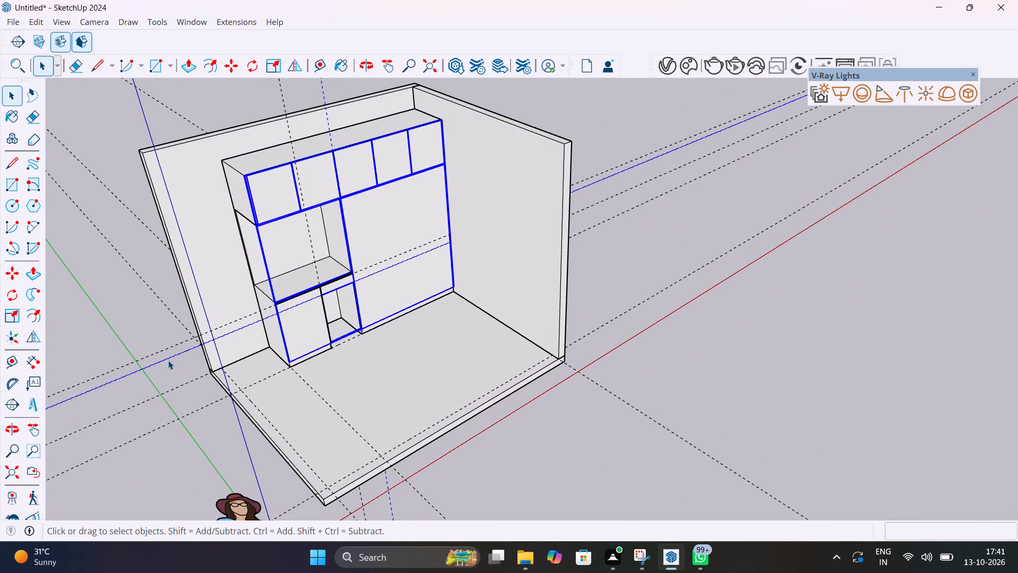
double_click(168, 360)
left_click(167, 360)
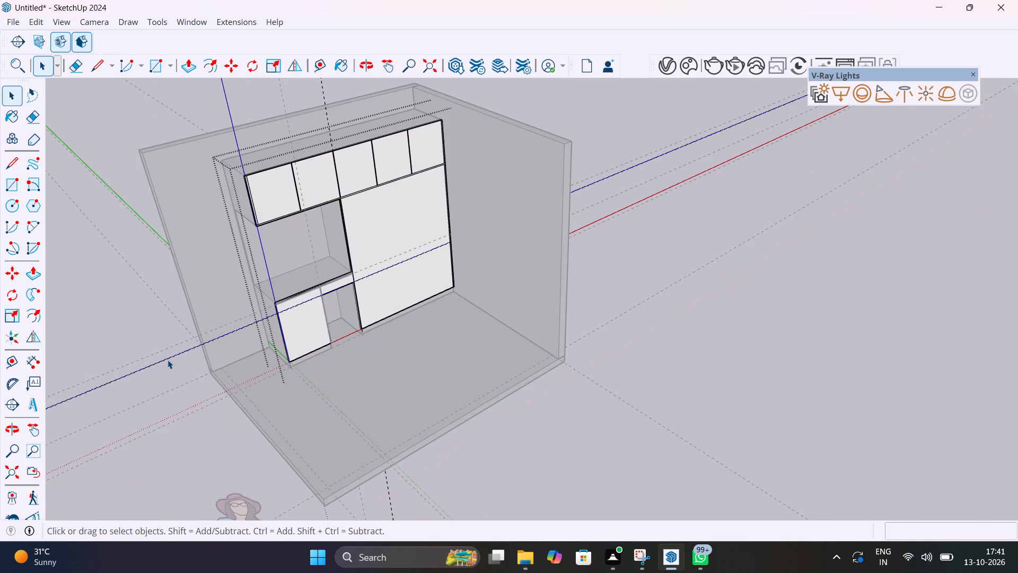
key("Delete")
left_click(167, 360)
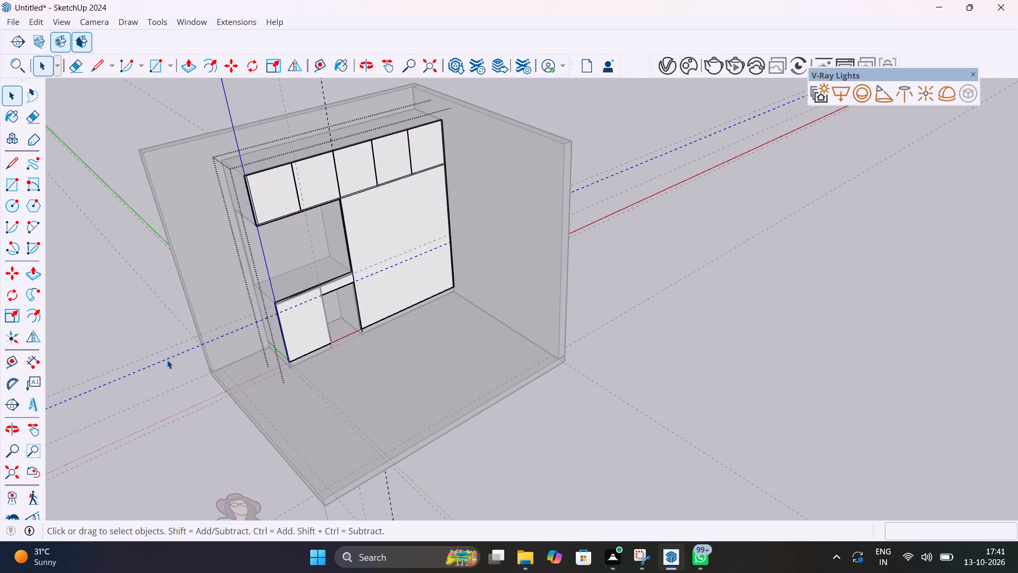
key("Delete")
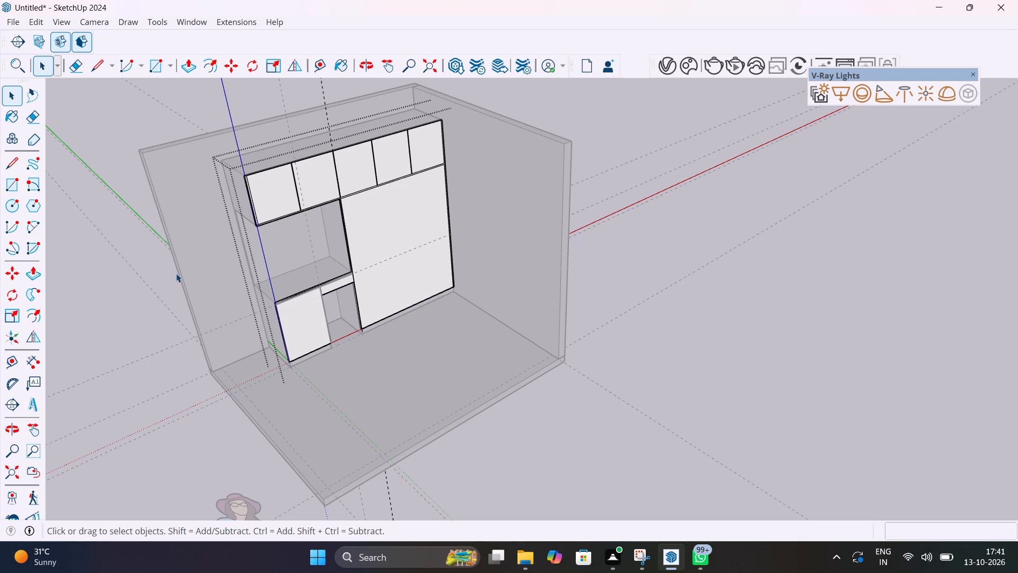
left_click(169, 277)
Examine the desktop edge, the drawer front and the base cabinet below the niche from several angles and up close.
scroll(176, 296, "down", 5)
middle_click_drag(296, 294, 144, 205)
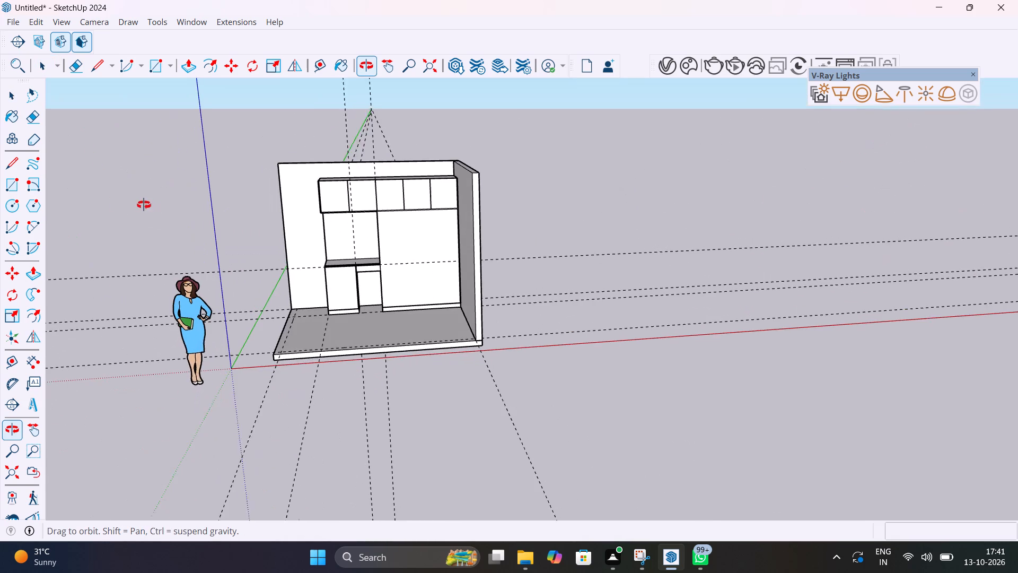
middle_click_drag(144, 205, 142, 205)
scroll(336, 266, "up", 19)
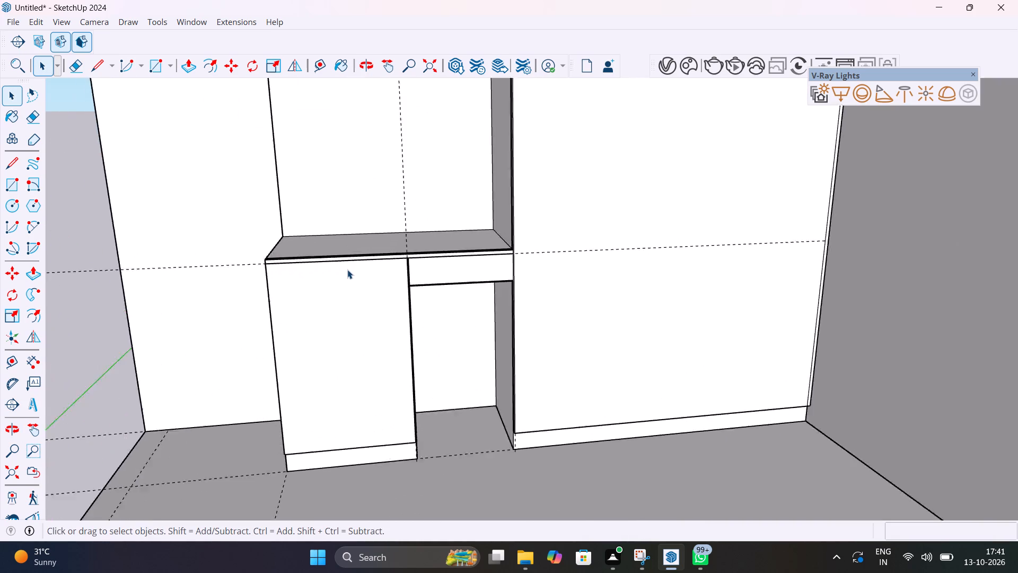
scroll(347, 270, "up", 7)
middle_click_drag(300, 261, 346, 242)
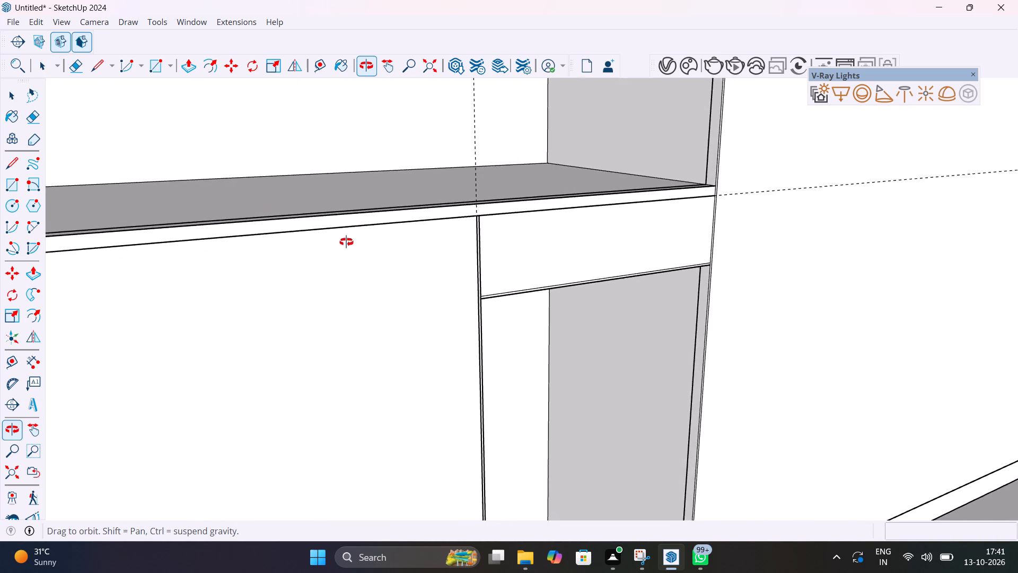
middle_click_drag(346, 242, 445, 333)
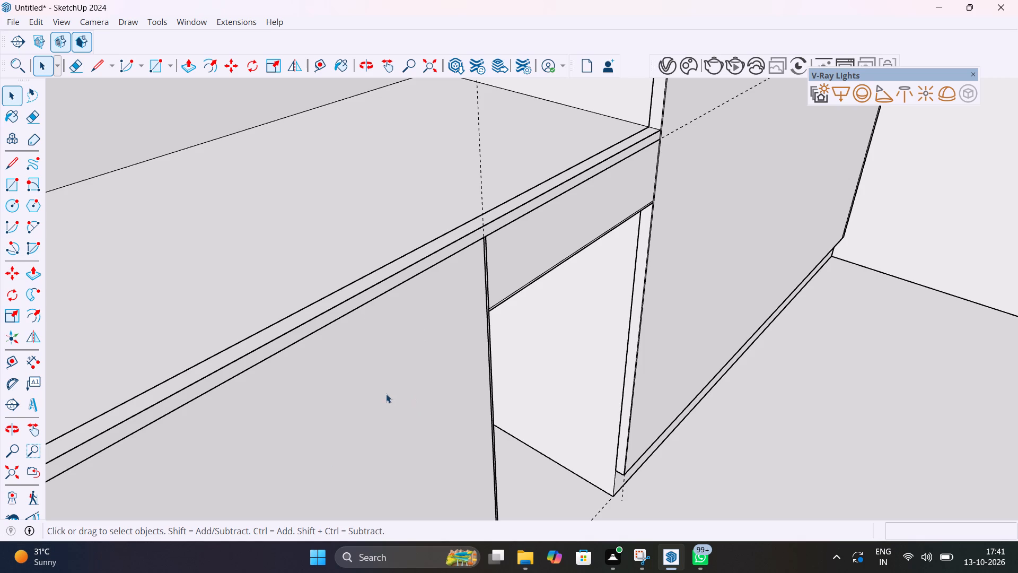
scroll(375, 329, "down", 14)
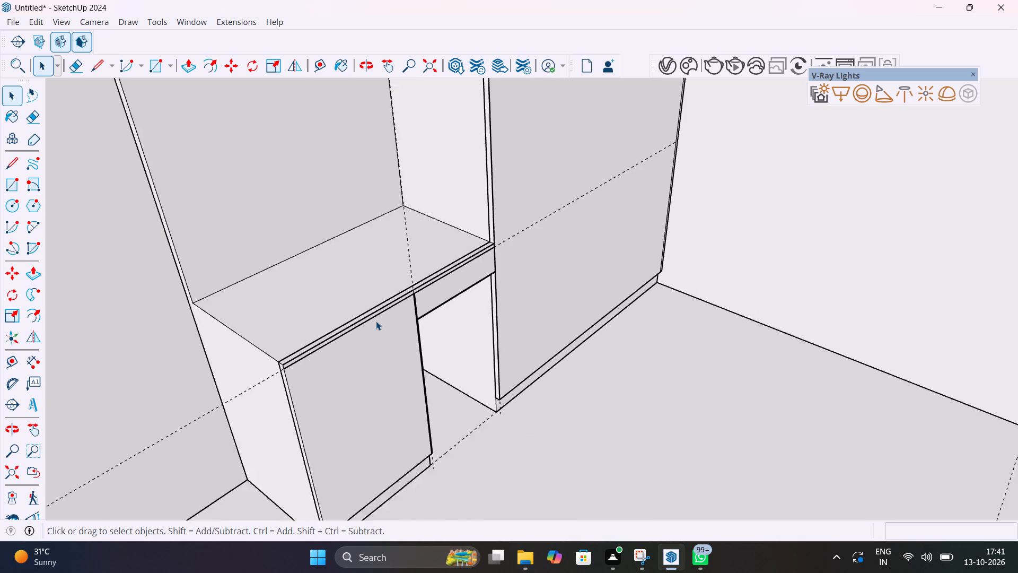
scroll(376, 321, "down", 7)
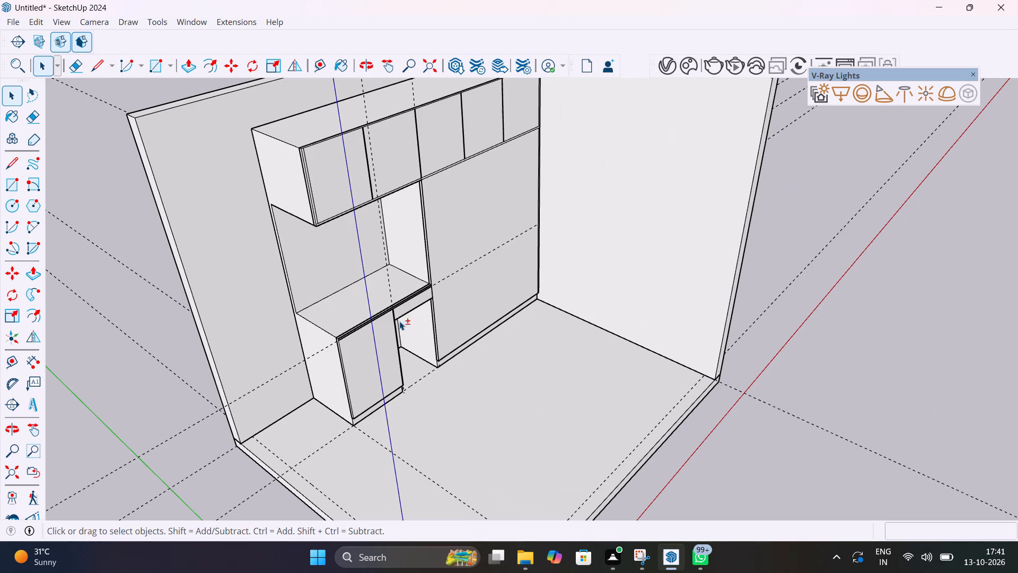
Delete the scale figure standing outside the room.
middle_click_drag(450, 319, 435, 228, "shift")
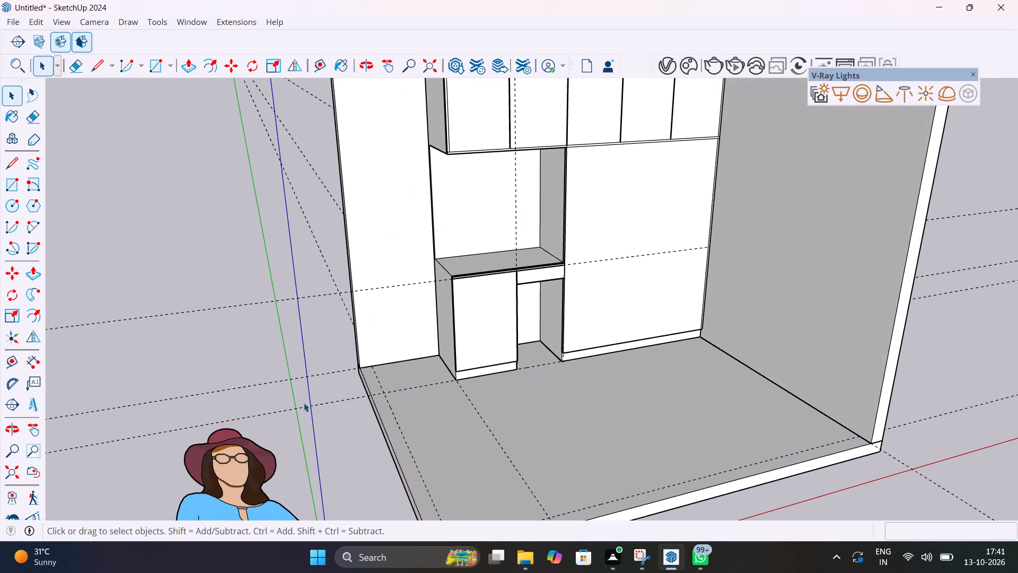
left_click(245, 462)
key("Delete")
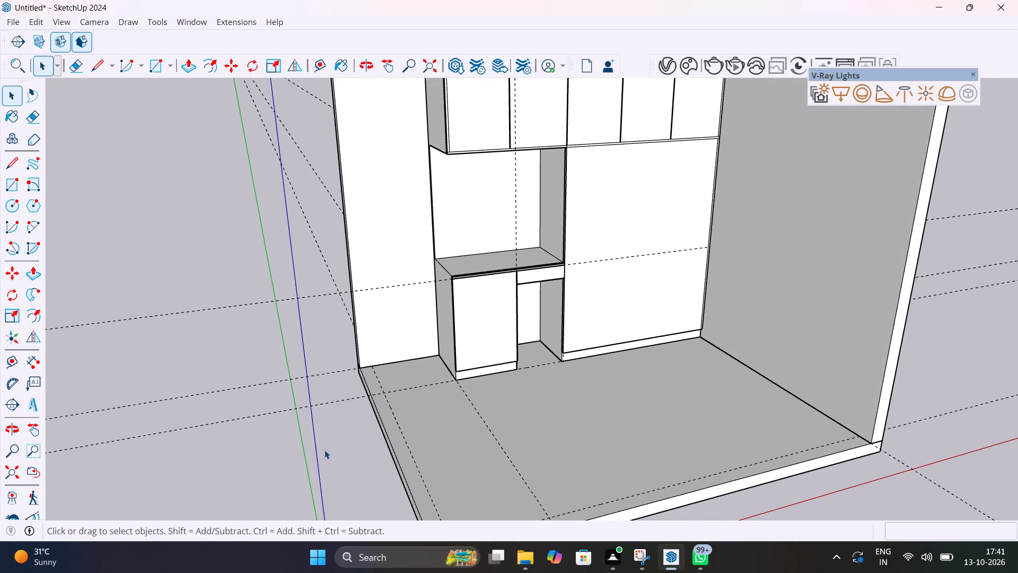
Examine the upper shutters, the gaps between them and the frame joint above the niche from several angles and up close.
scroll(344, 446, "down", 5)
middle_click_drag(479, 349, 620, 364)
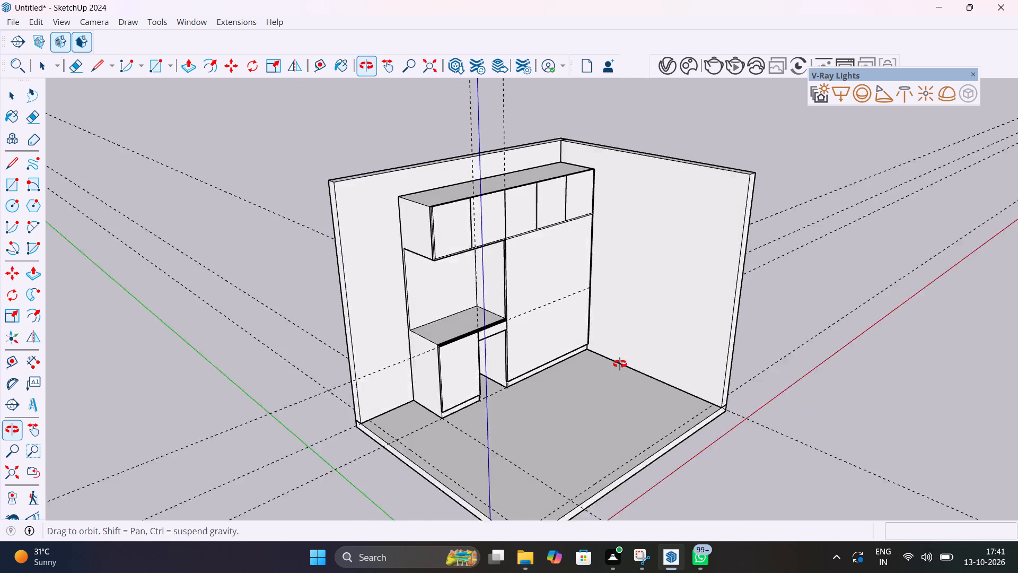
middle_click_drag(620, 364, 630, 364)
scroll(455, 256, "up", 12)
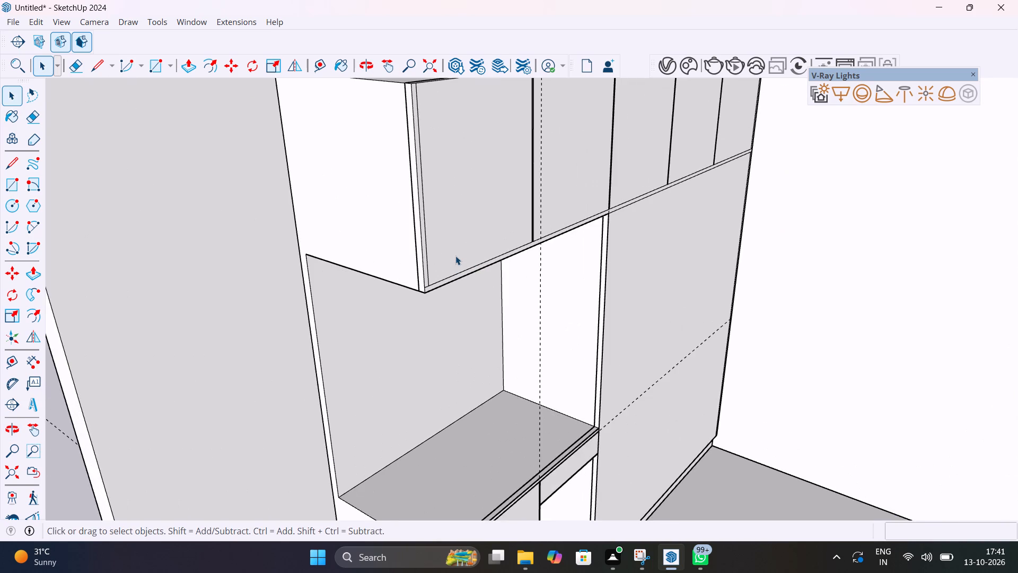
scroll(455, 256, "up", 1)
middle_click_drag(455, 256, 415, 383)
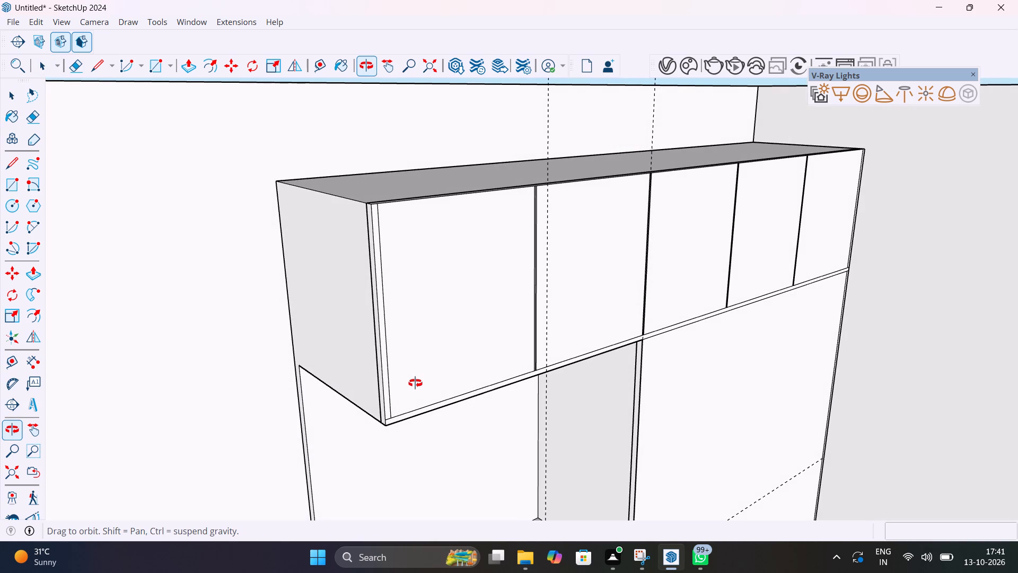
middle_click_drag(415, 383, 391, 386)
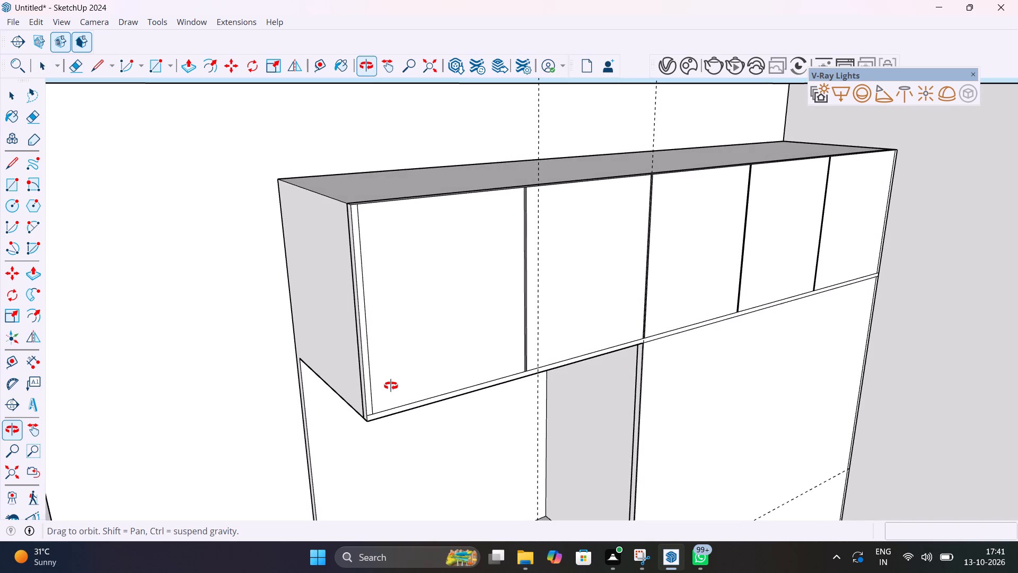
middle_click_drag(391, 386, 391, 353)
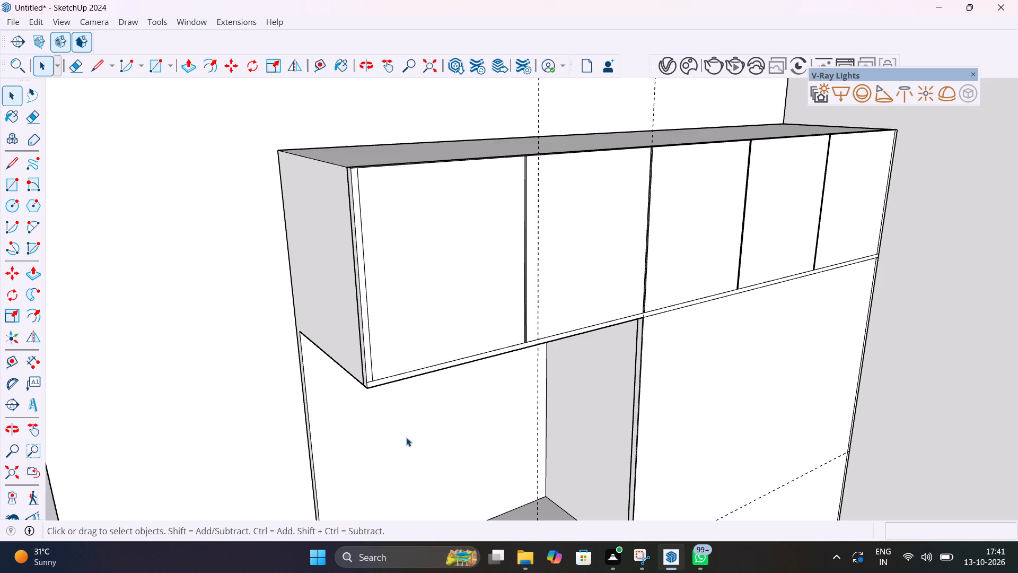
scroll(406, 437, "down", 5)
middle_click_drag(412, 440, 309, 310, "shift")
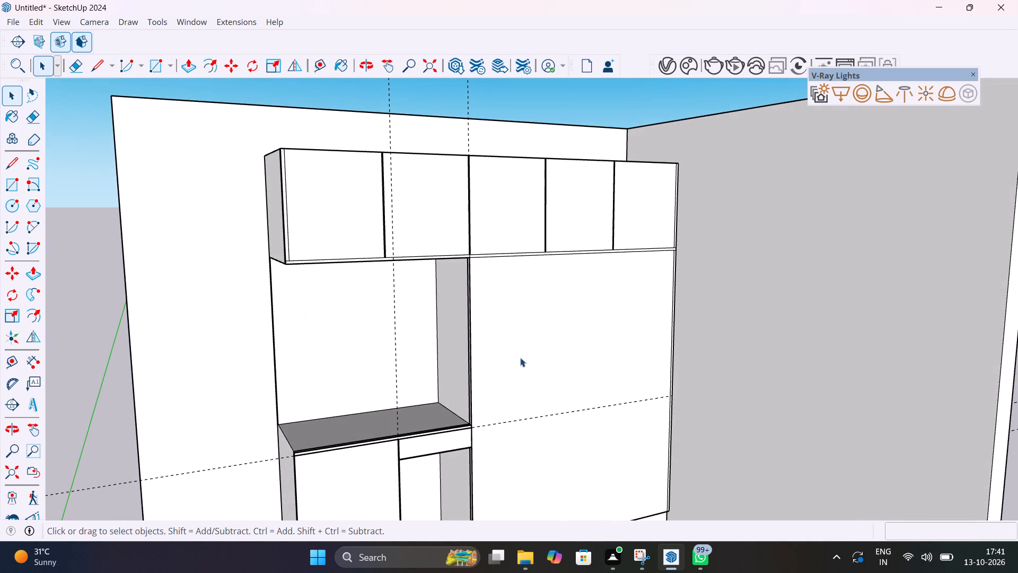
scroll(533, 340, "up", 4)
middle_click_drag(534, 340, 474, 363)
scroll(428, 218, "up", 5)
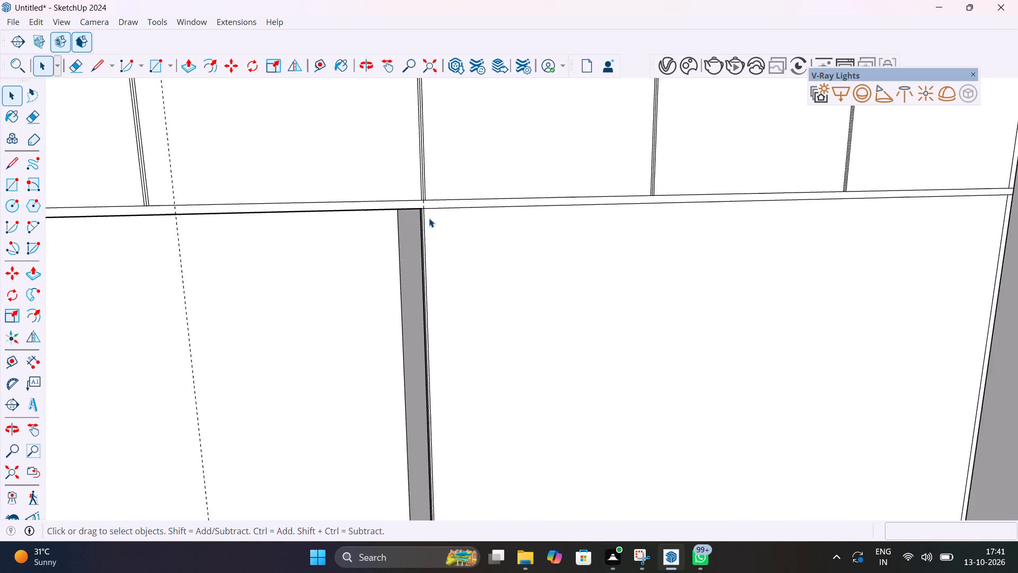
scroll(429, 218, "up", 20)
middle_click_drag(433, 222, 411, 316)
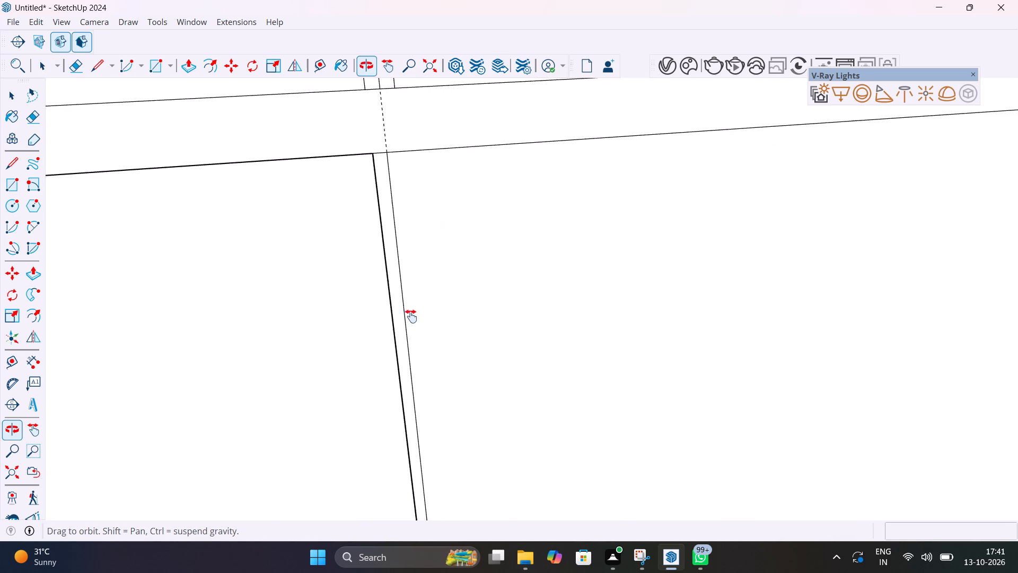
middle_click_drag(411, 316, 408, 348)
scroll(408, 316, "up", 1)
middle_click_drag(408, 315, 529, 252)
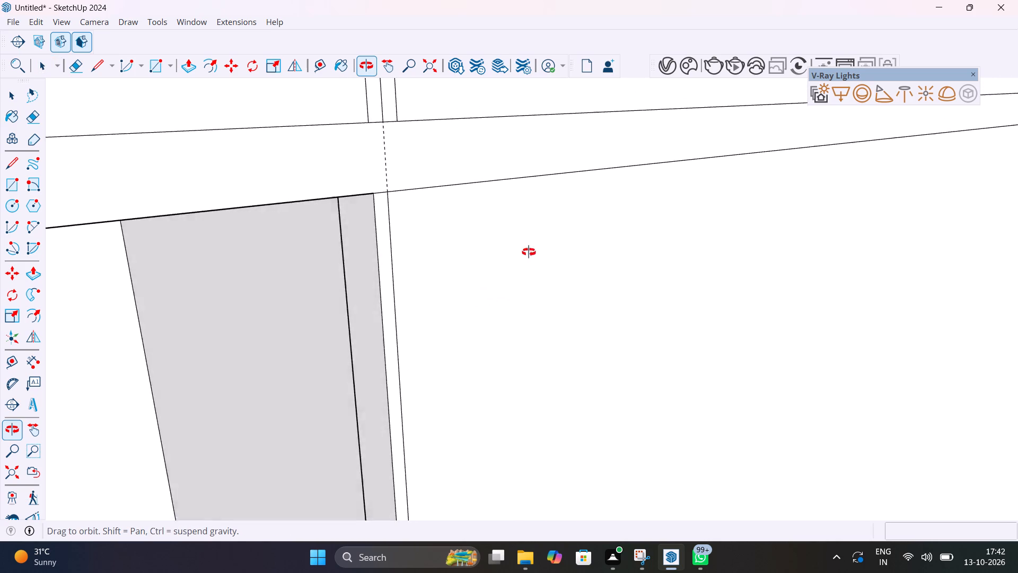
middle_click_drag(529, 252, 540, 211)
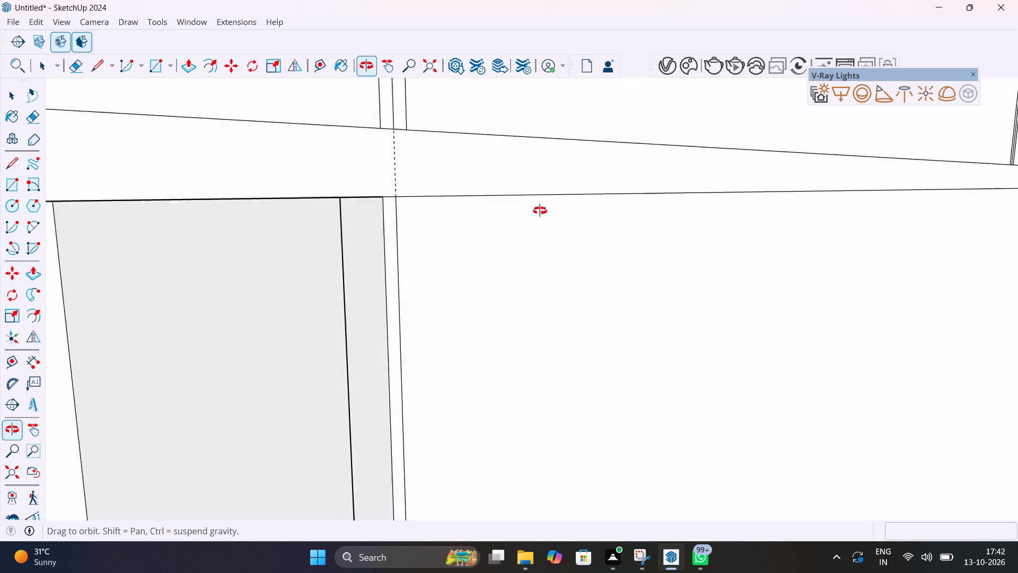
middle_click_drag(540, 211, 361, 275)
scroll(405, 296, "down", 18)
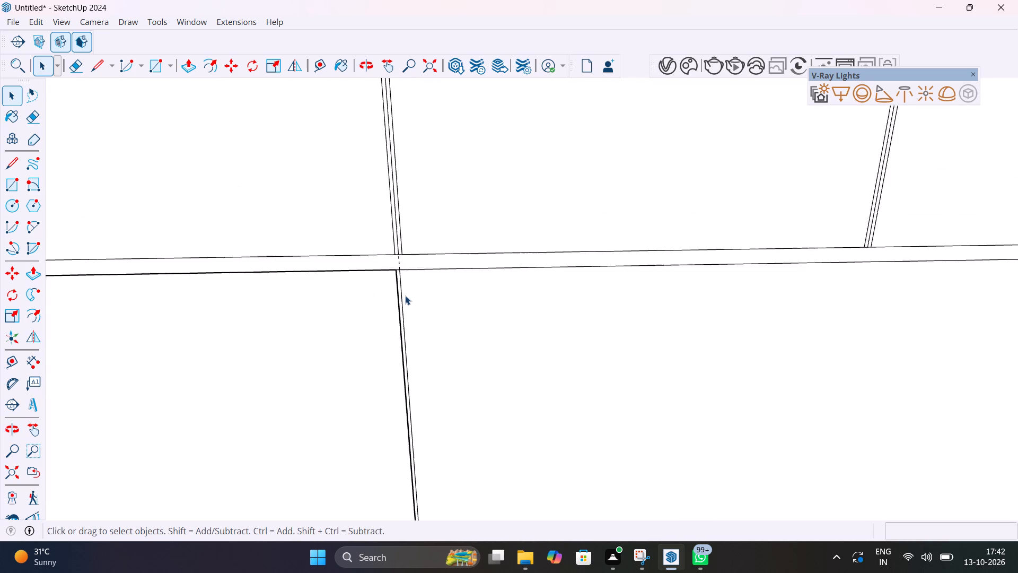
scroll(405, 296, "down", 12)
scroll(513, 292, "up", 7)
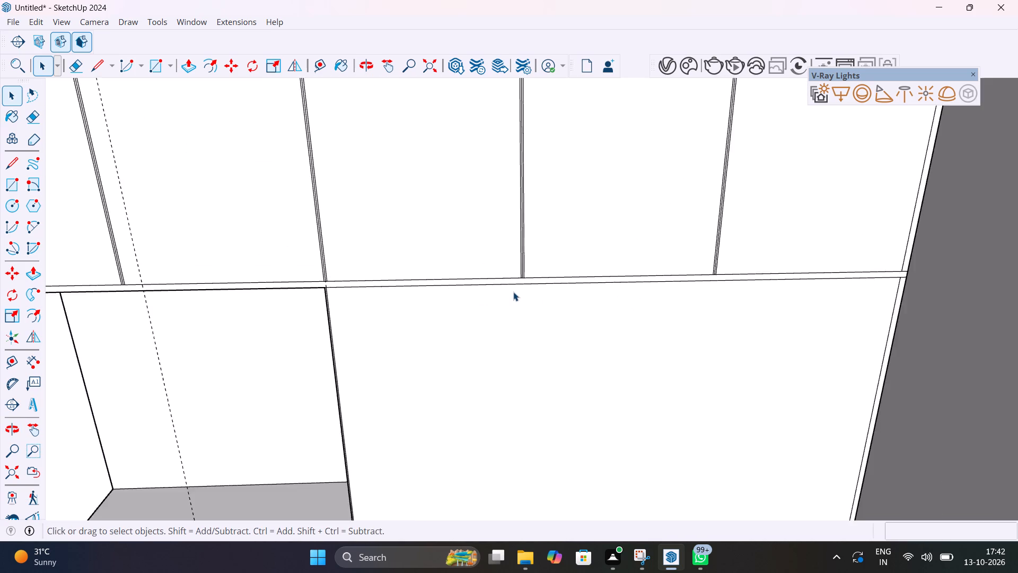
scroll(513, 292, "up", 4)
middle_click_drag(523, 300, 763, 233)
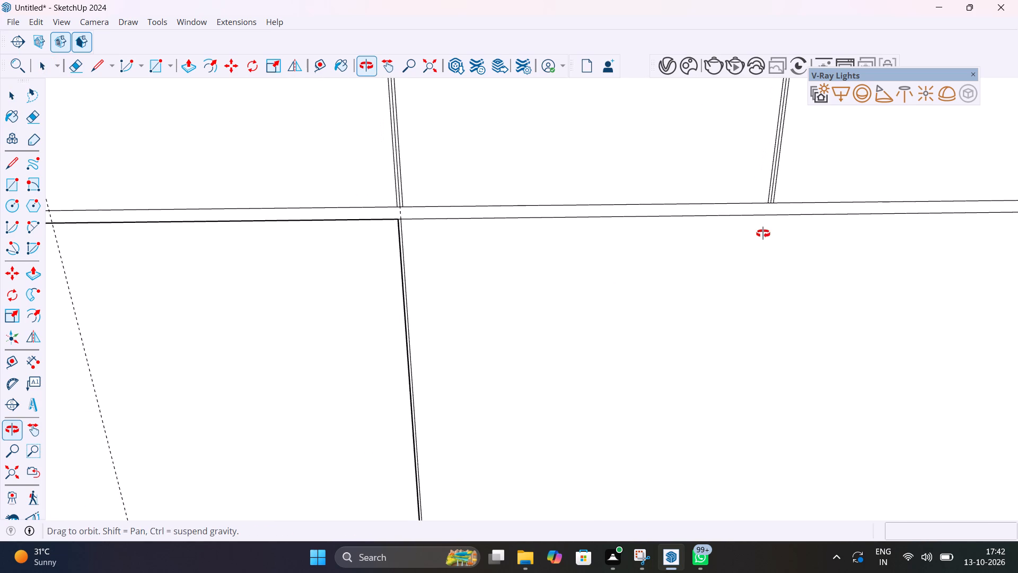
middle_click_drag(763, 233, 795, 242)
scroll(734, 258, "down", 15)
middle_click_drag(610, 153, 612, 171, "shift")
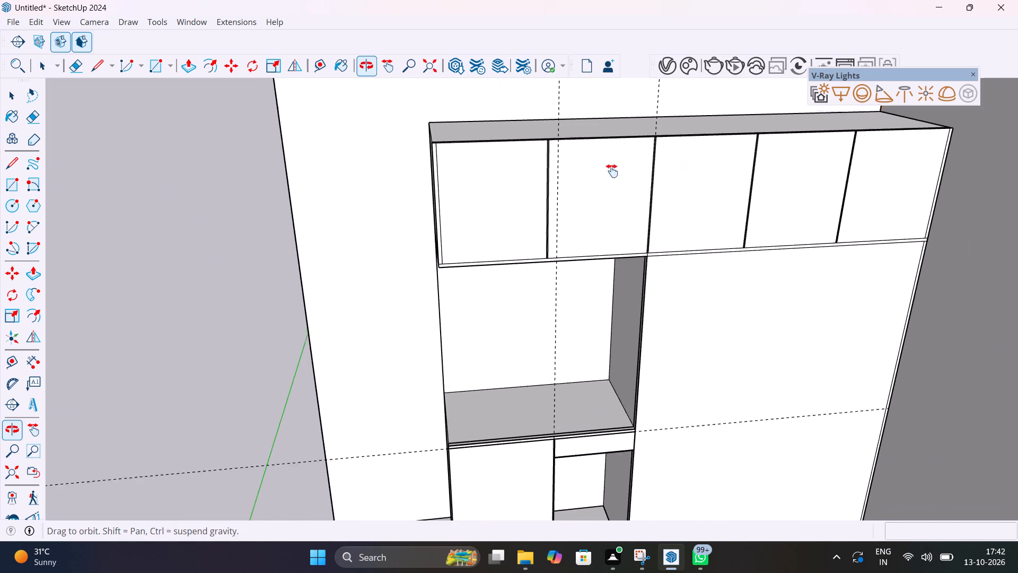
middle_click_drag(612, 171, 635, 230, "shift")
Open the shutter-and-panel group and delete the centre lines in the first two upper-shutter gaps, counting from the niche end.
scroll(565, 222, "up", 19)
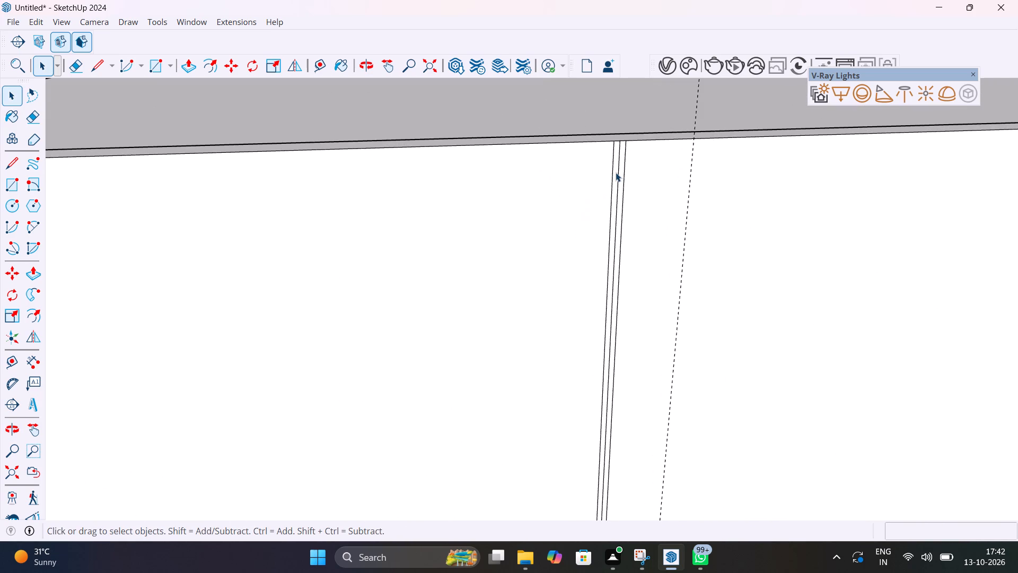
left_click(616, 172)
left_click(617, 181)
double_click(618, 184)
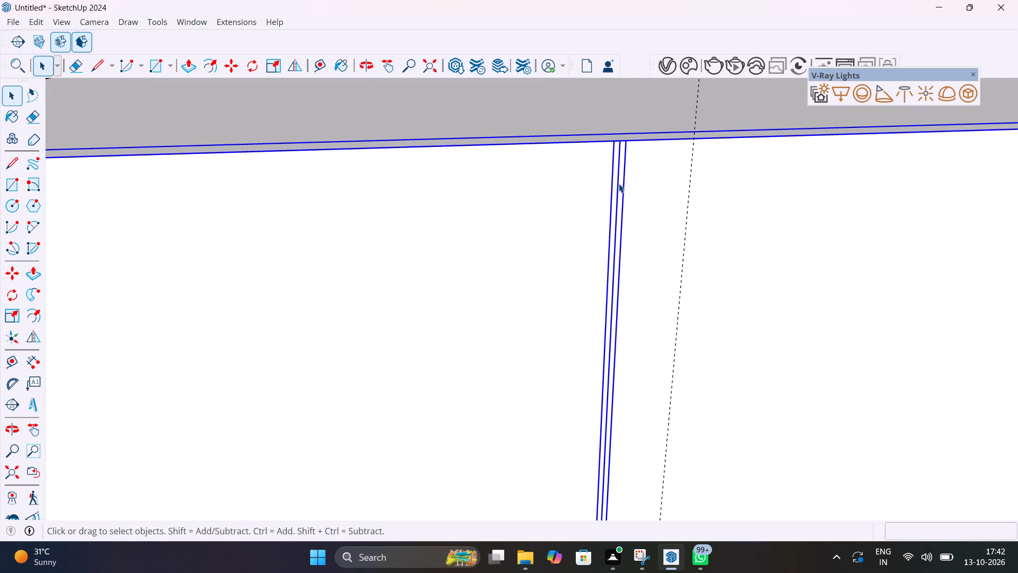
triple_click(616, 187)
left_click(616, 187)
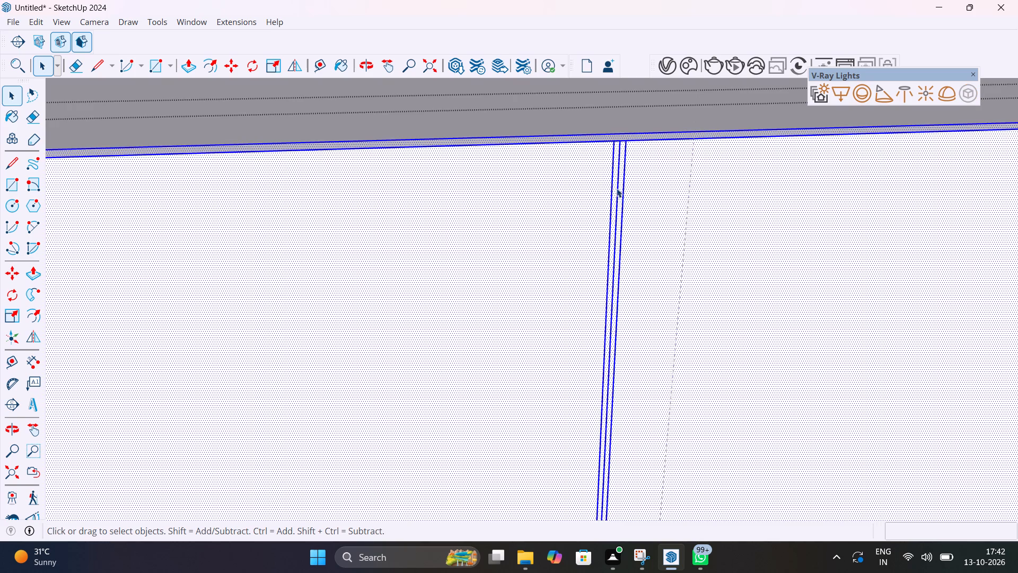
left_click(619, 191)
key("Delete")
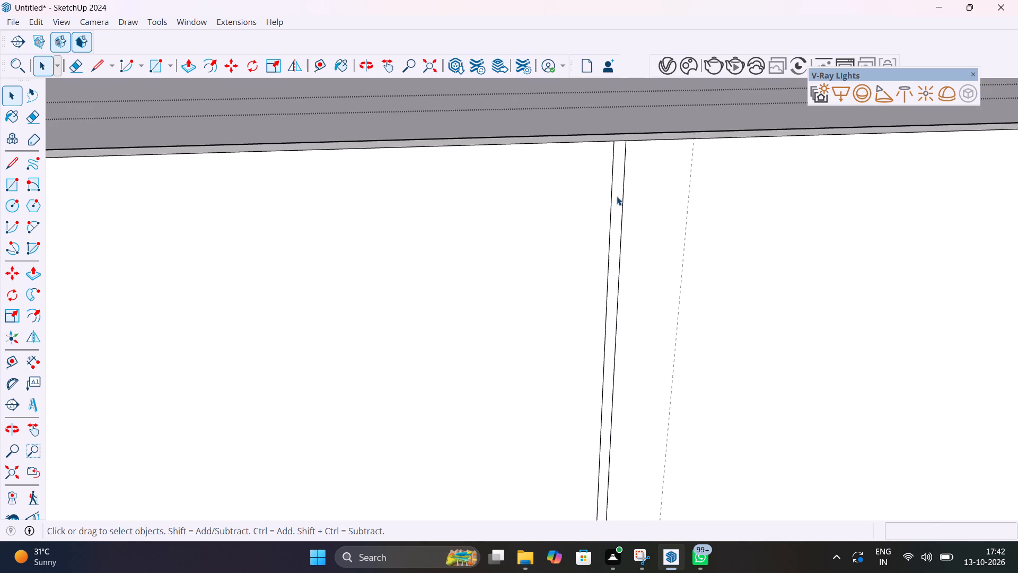
scroll(617, 196, "down", 18)
scroll(794, 189, "up", 2)
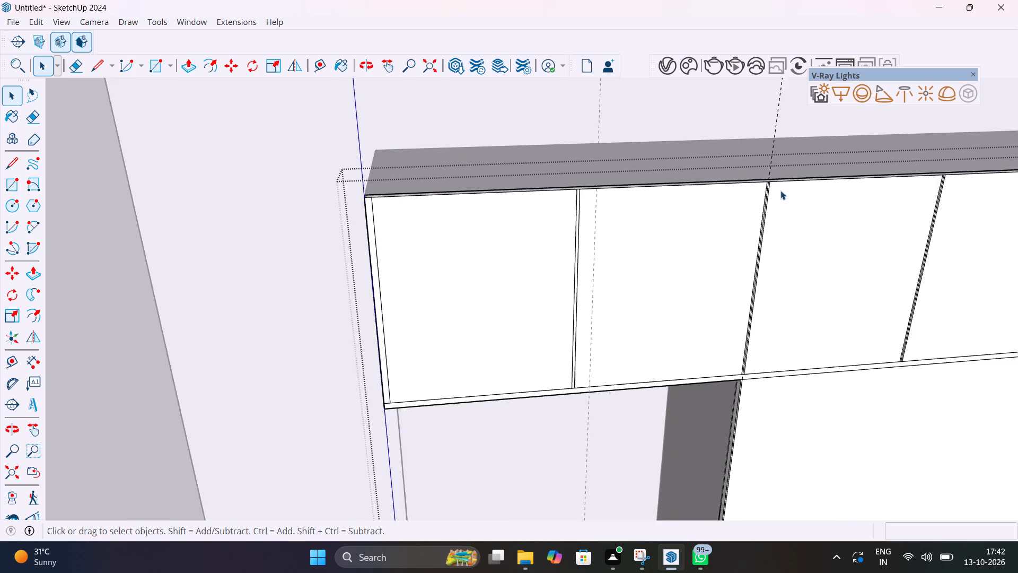
scroll(780, 190, "up", 20)
scroll(780, 190, "up", 1)
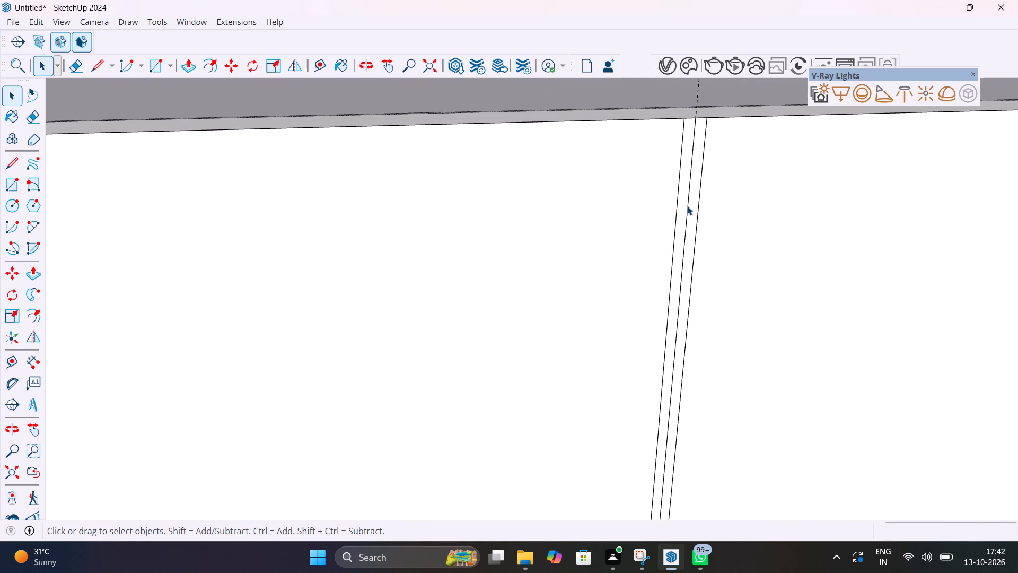
left_click(687, 206)
key("Delete")
Delete the centre lines inside the third and fourth gaps between the upper shutters.
scroll(700, 211, "down", 19)
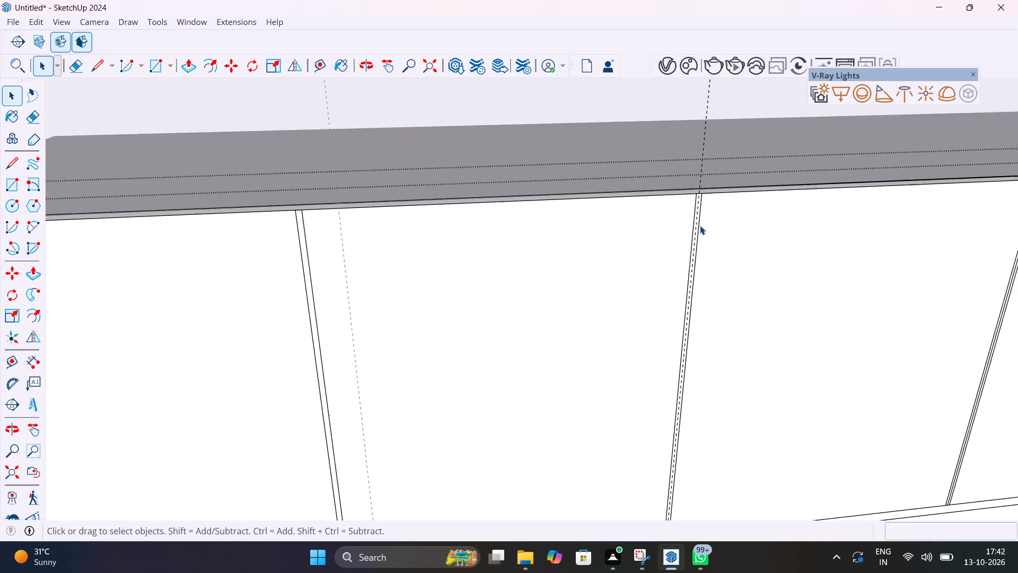
scroll(700, 225, "down", 10)
scroll(813, 215, "up", 20)
scroll(813, 215, "up", 7)
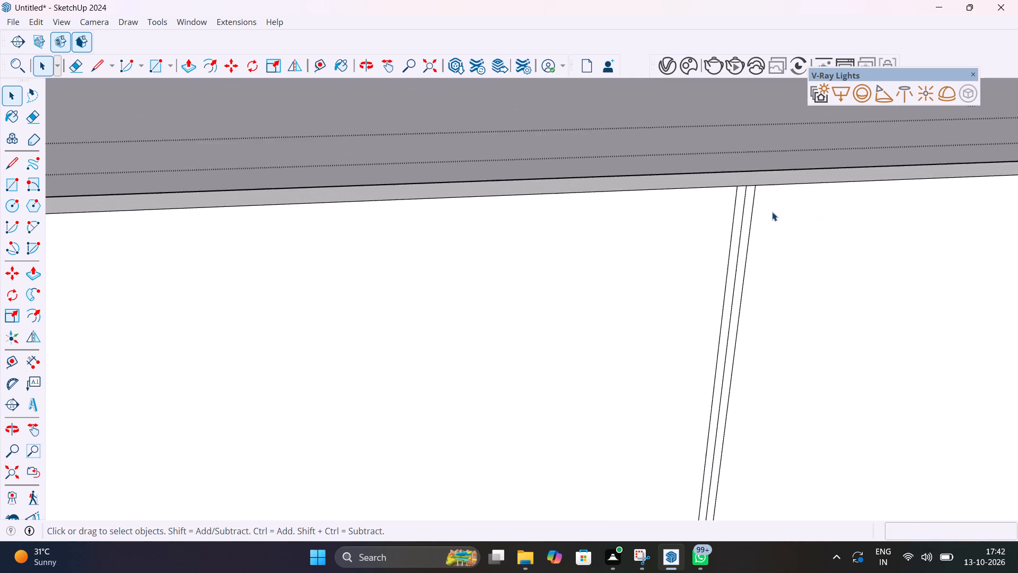
left_click(736, 204)
key("Delete")
scroll(741, 222, "down", 5)
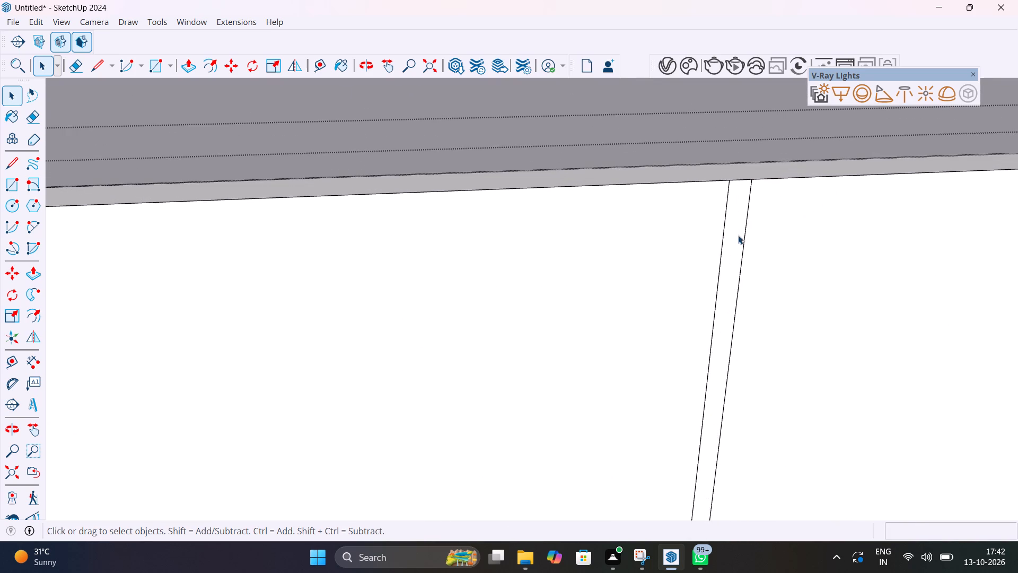
scroll(738, 235, "down", 20)
scroll(738, 235, "down", 5)
scroll(824, 246, "up", 19)
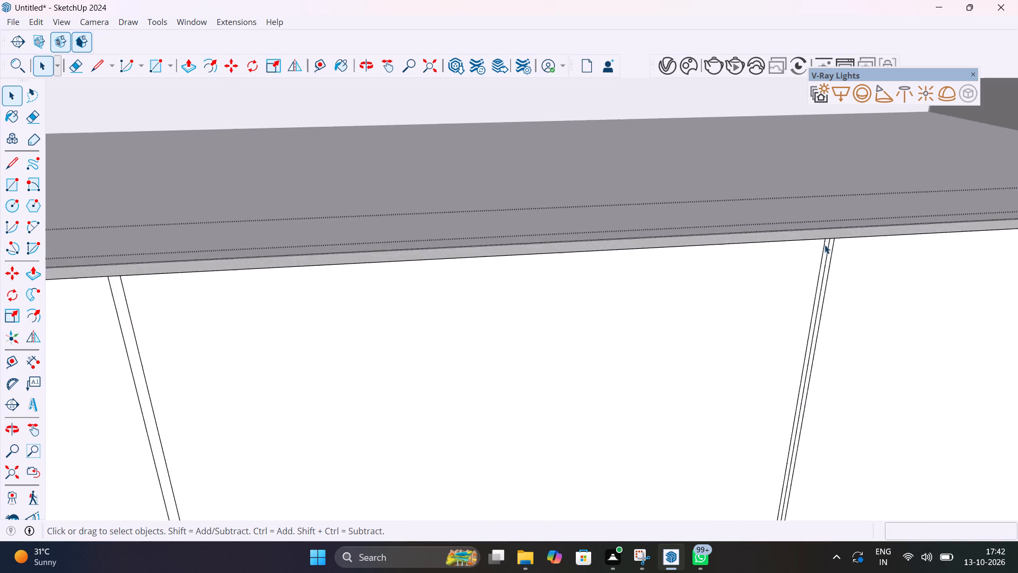
scroll(824, 245, "up", 12)
left_click(835, 254)
key("Delete")
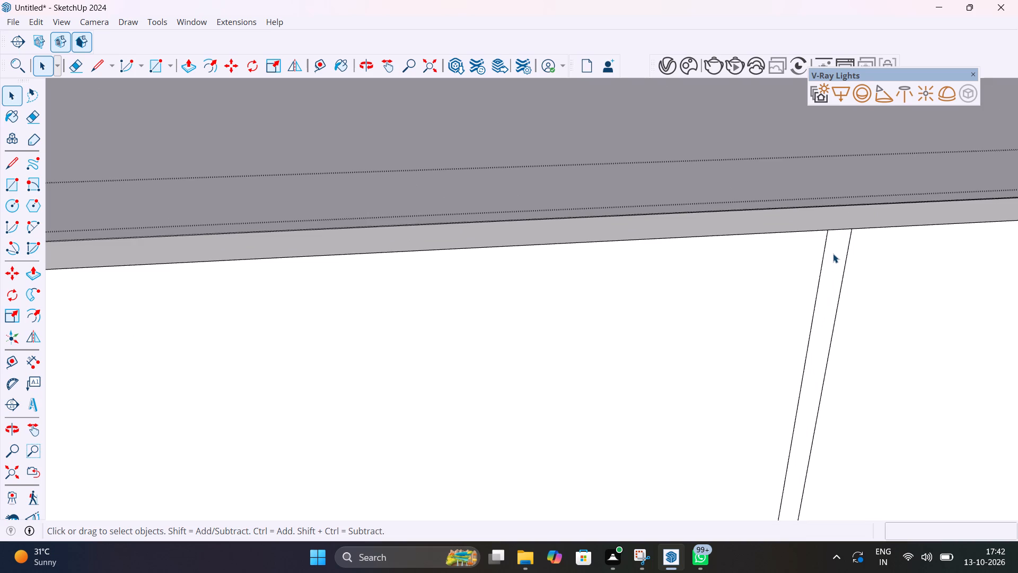
Push the gap strip between the last two upper shutters inward 1", through the full panel thickness.
key("p")
left_click(833, 272)
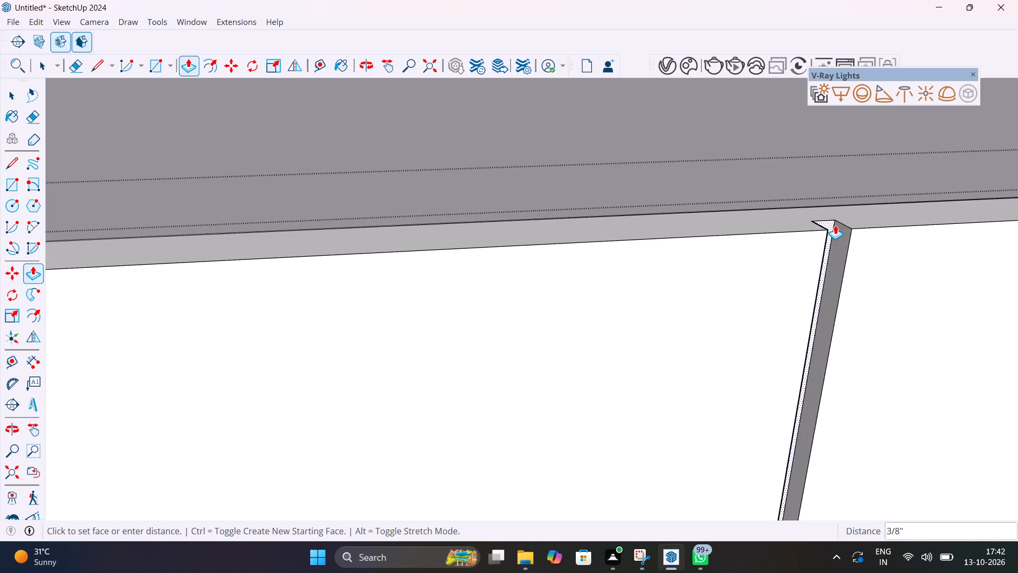
middle_click_drag(836, 199, 773, 298)
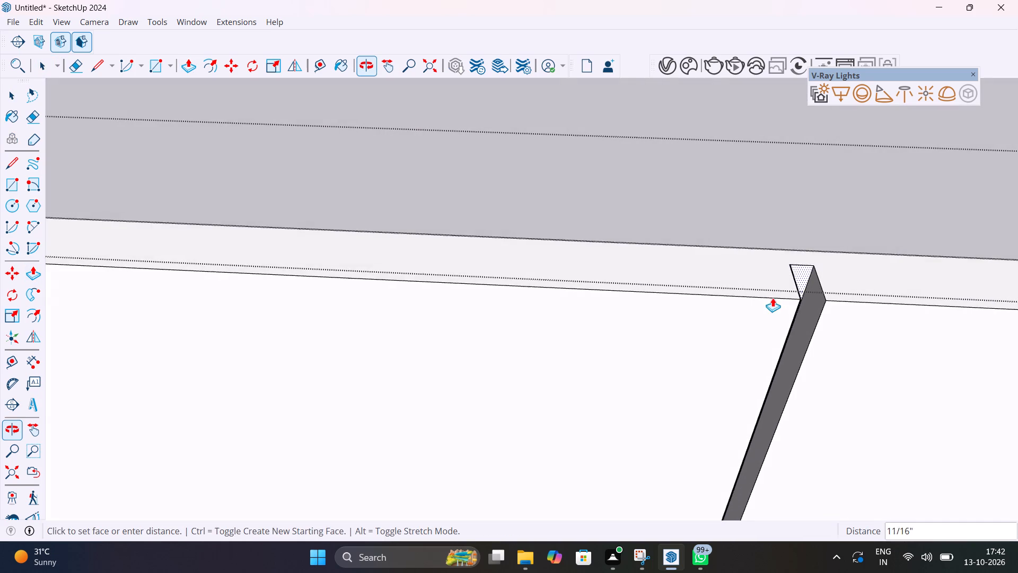
left_click(763, 247)
Push the third and second gap strips between the upper shutters, counting from the niche end, inward 1" through the panel.
scroll(761, 257, "down", 18)
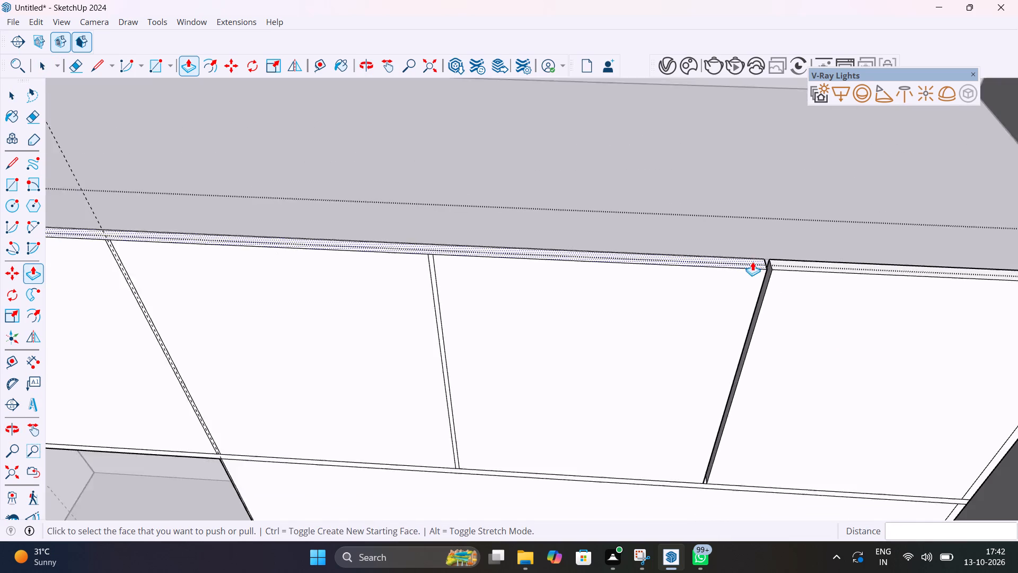
scroll(752, 262, "down", 1)
scroll(485, 268, "up", 16)
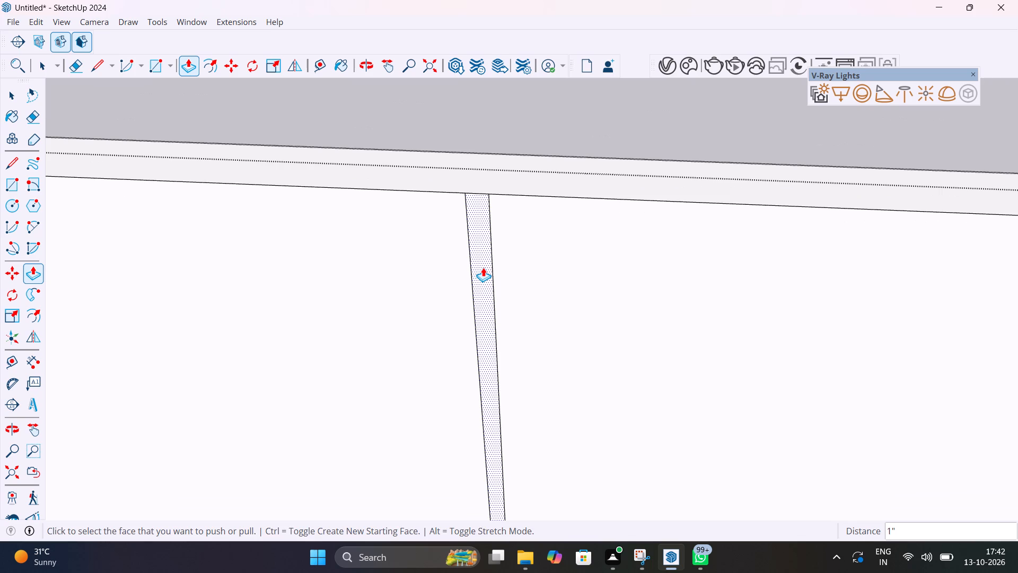
double_click(483, 267)
scroll(483, 267, "down", 15)
scroll(483, 267, "down", 7)
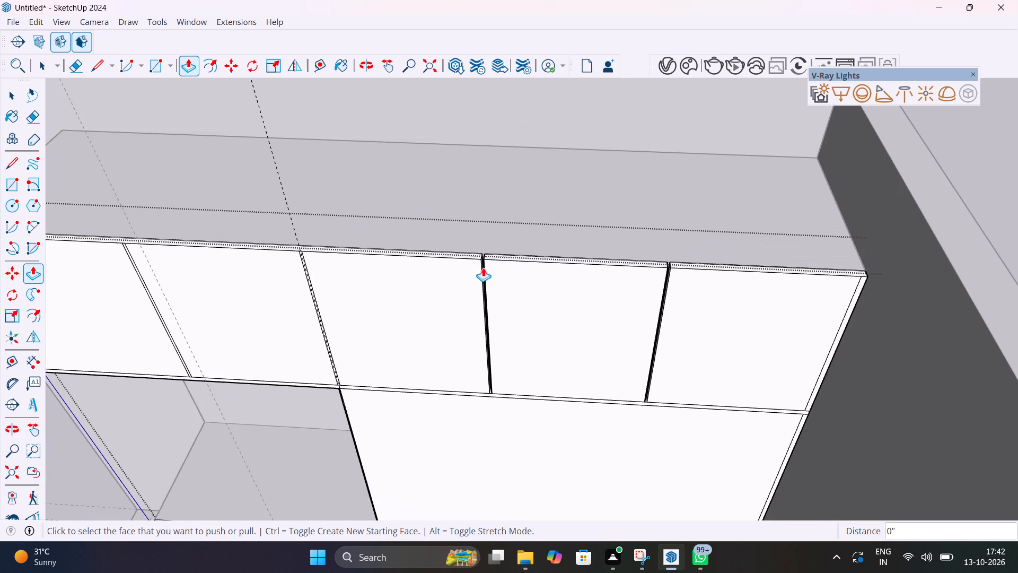
scroll(306, 266, "up", 20)
scroll(306, 266, "up", 2)
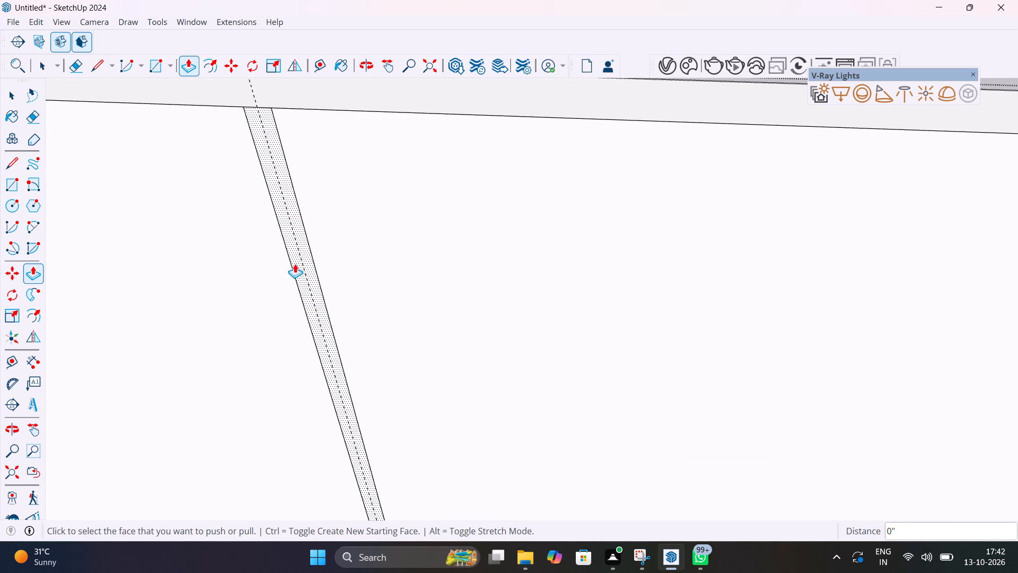
double_click(299, 262)
Push the first gap strip between the upper shutters, at the niche end, inward 1" and close the group.
scroll(299, 262, "down", 20)
scroll(299, 262, "down", 12)
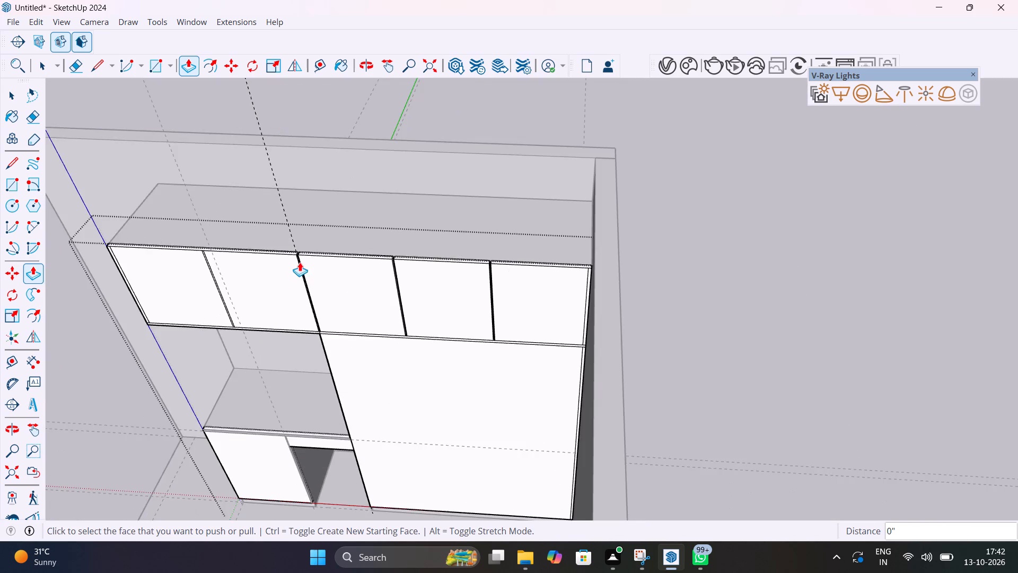
middle_click_drag(297, 264, 631, 259)
scroll(550, 259, "up", 16)
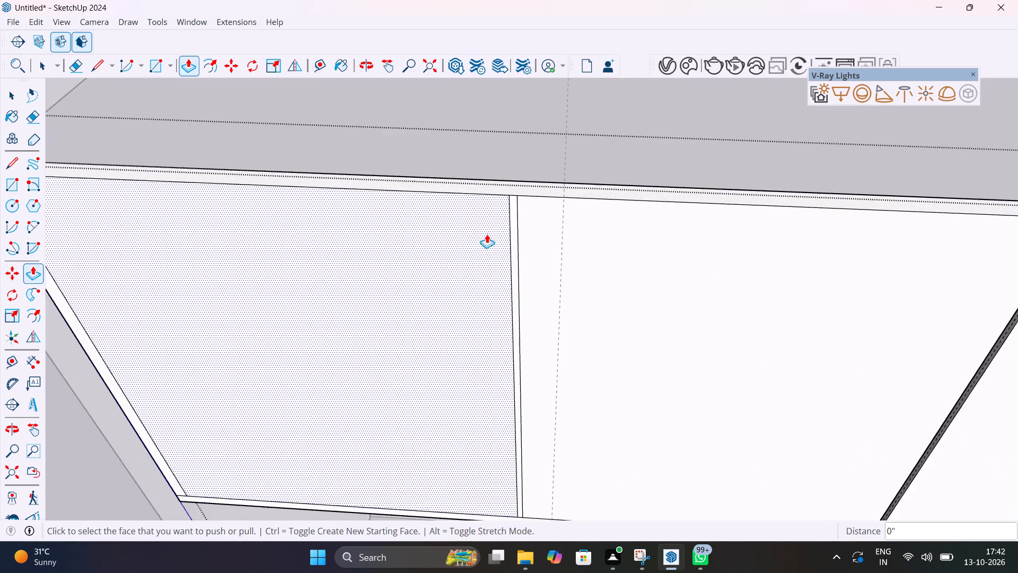
scroll(487, 234, "up", 12)
double_click(519, 221)
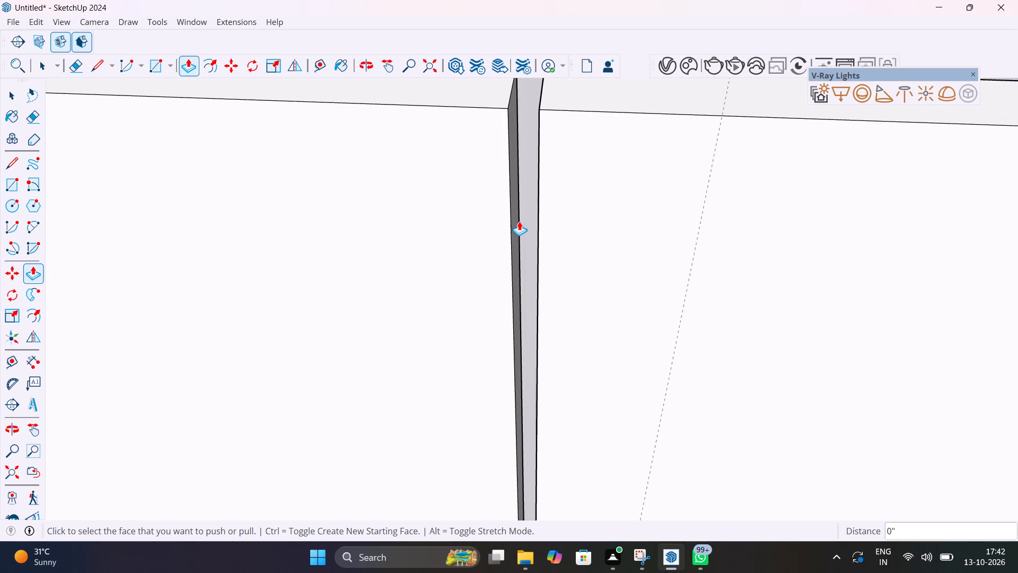
scroll(520, 222, "down", 20)
scroll(520, 222, "down", 8)
middle_click_drag(547, 288, 549, 261)
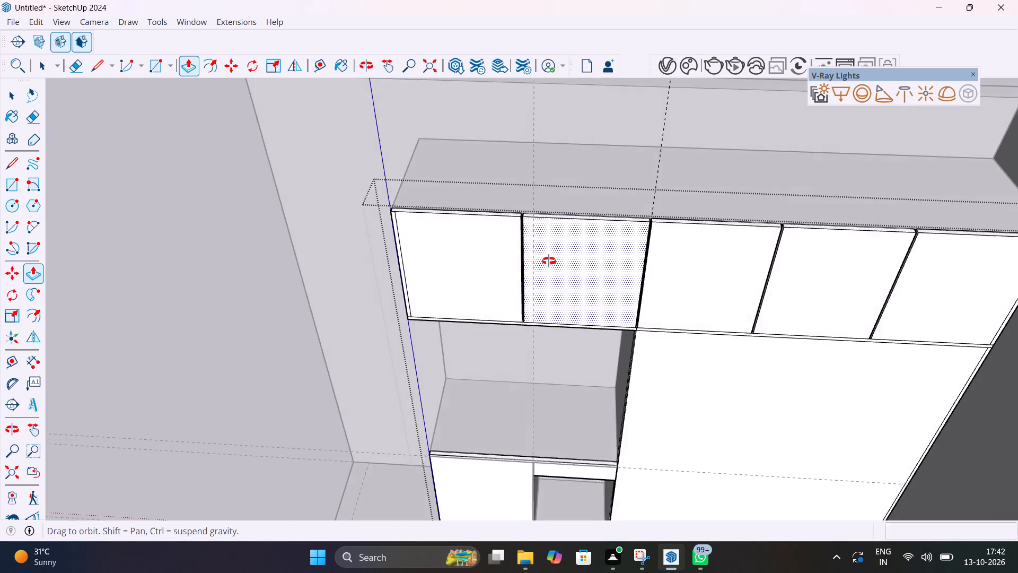
middle_click_drag(549, 261, 614, 161)
scroll(570, 216, "up", 11)
middle_click_drag(574, 253, 620, 223)
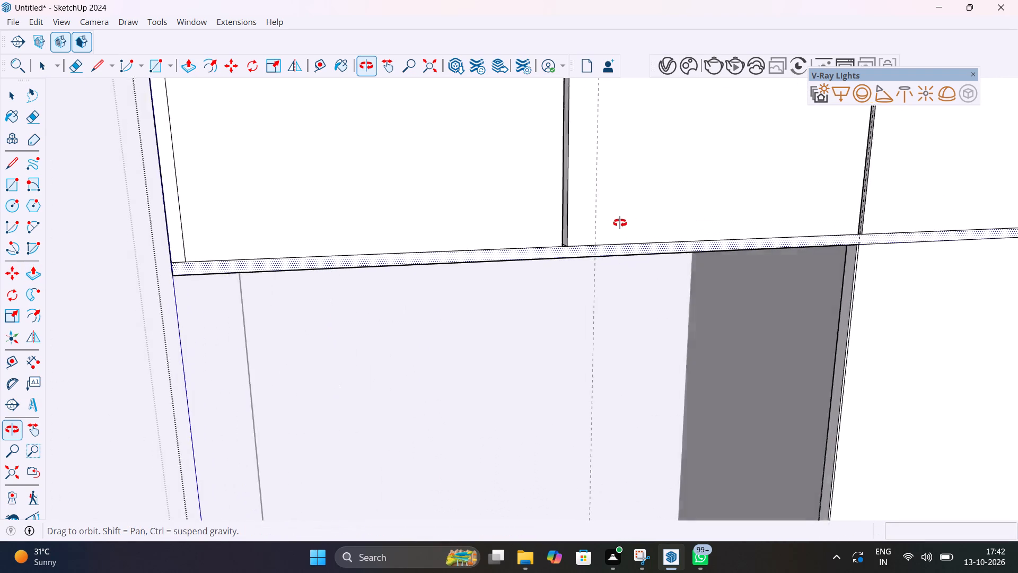
middle_click_drag(620, 223, 317, 215)
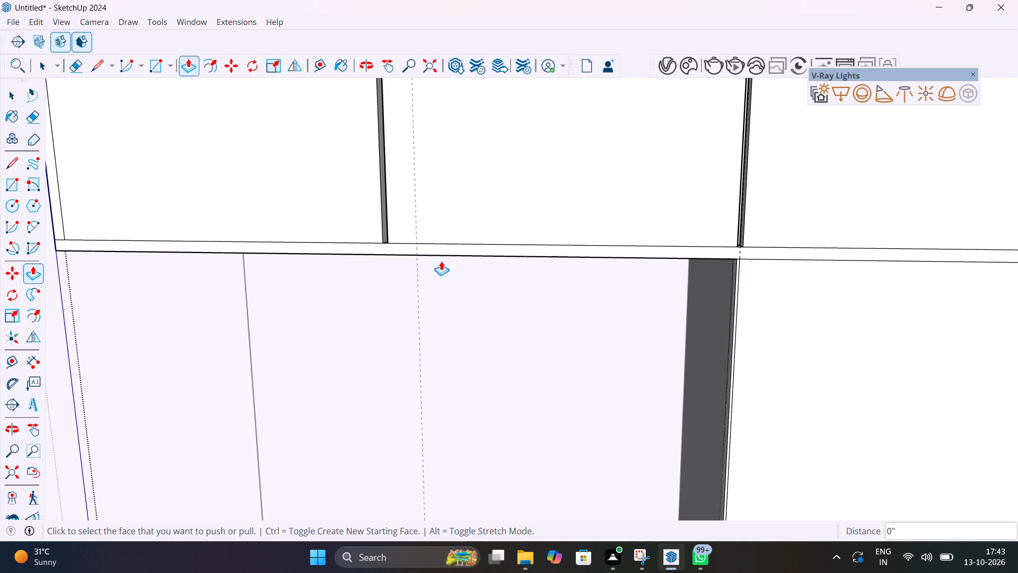
scroll(498, 284, "down", 14)
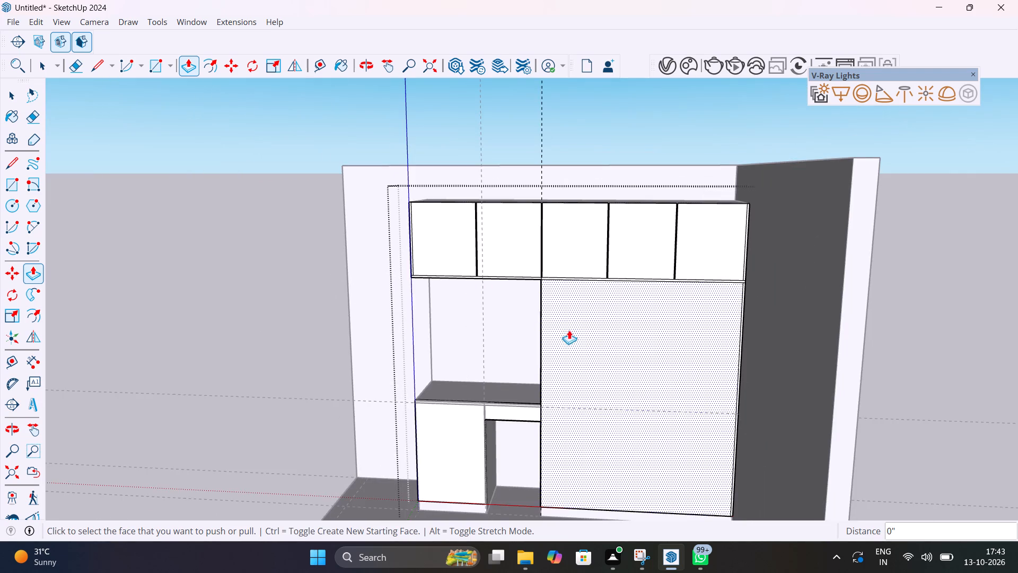
middle_click_drag(574, 331, 604, 309, "shift")
key("space")
left_click(906, 266)
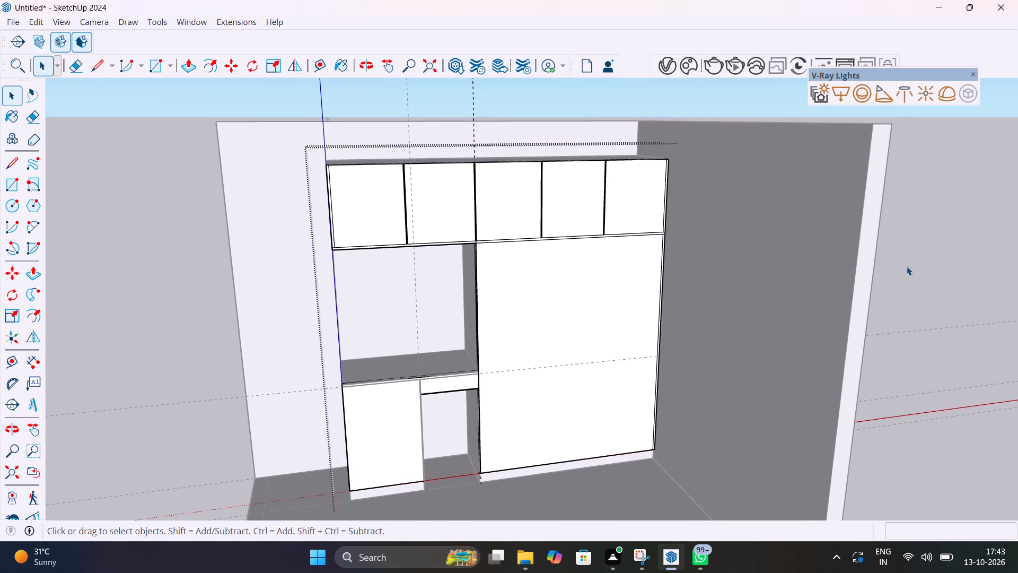
Examine the frame joint beside the niche and the large lower panel up close and from several angles.
scroll(480, 244, "up", 20)
scroll(480, 244, "up", 2)
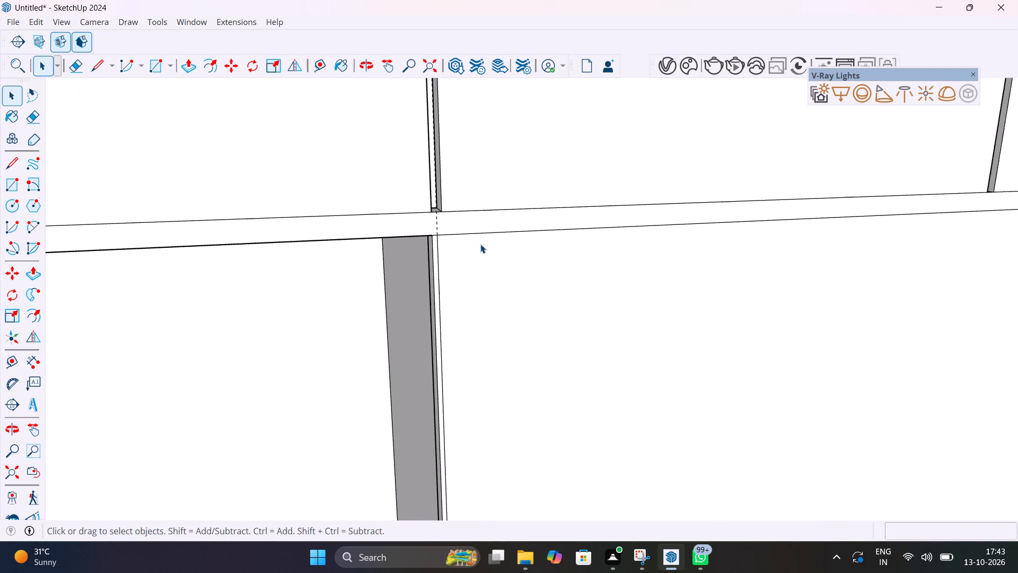
scroll(463, 247, "up", 6)
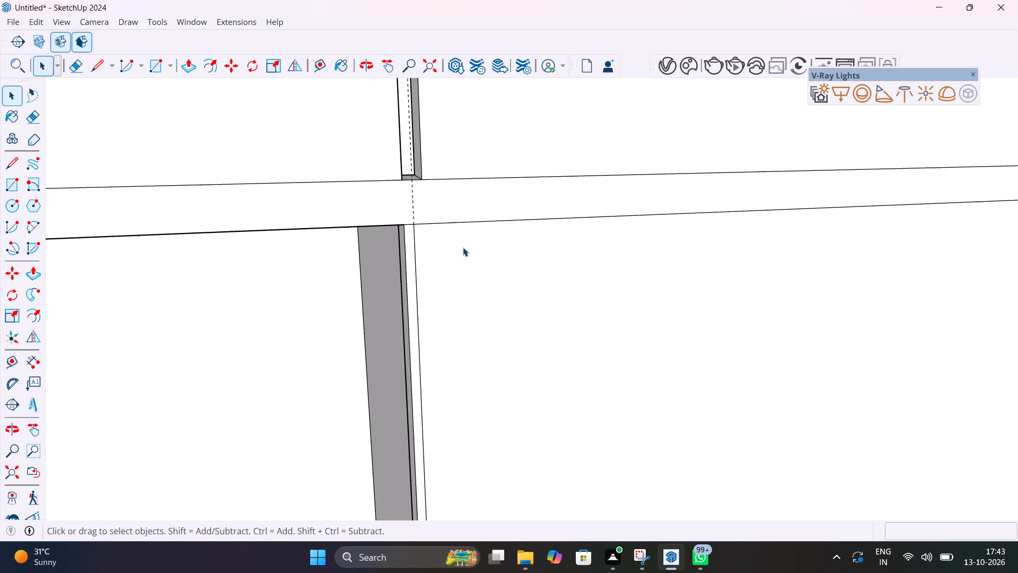
middle_click_drag(464, 264, 391, 237)
middle_click_drag(516, 270, 388, 280, "shift")
scroll(405, 276, "down", 11)
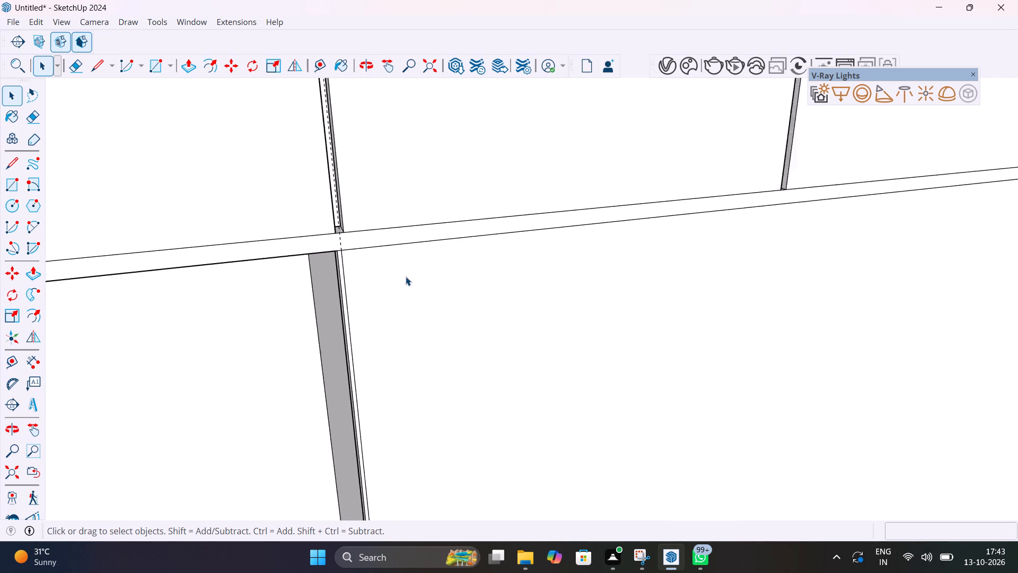
scroll(406, 276, "down", 19)
middle_click_drag(467, 290, 341, 232, "shift")
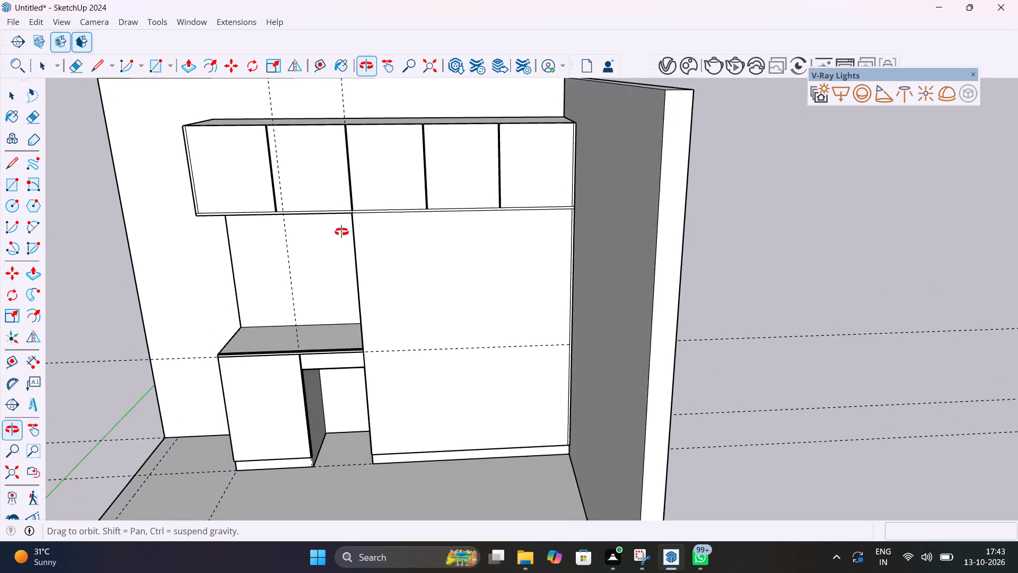
middle_click_drag(341, 232, 555, 259, "shift")
scroll(555, 239, "up", 11)
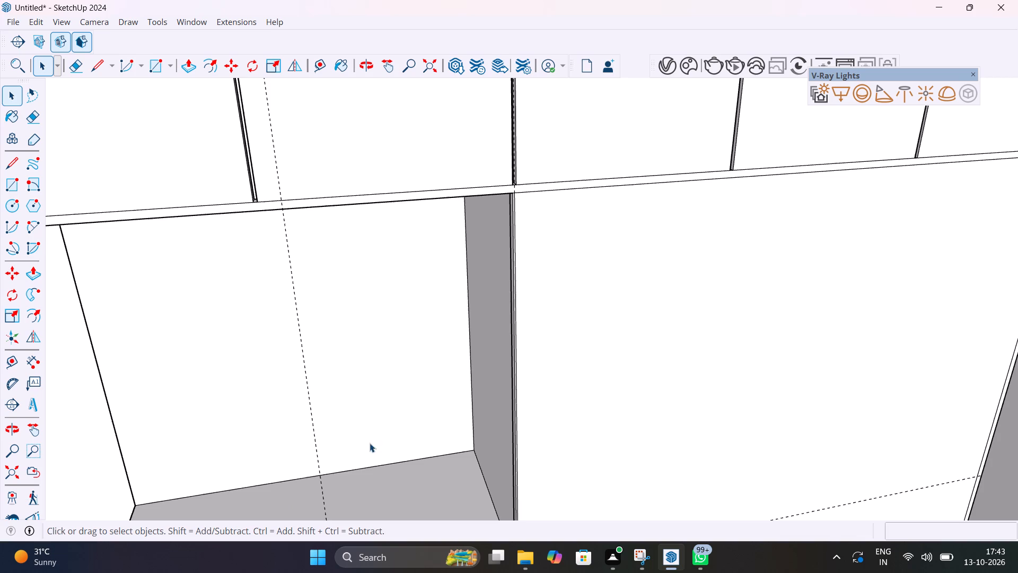
scroll(541, 270, "down", 6)
middle_click_drag(538, 268, 392, 291)
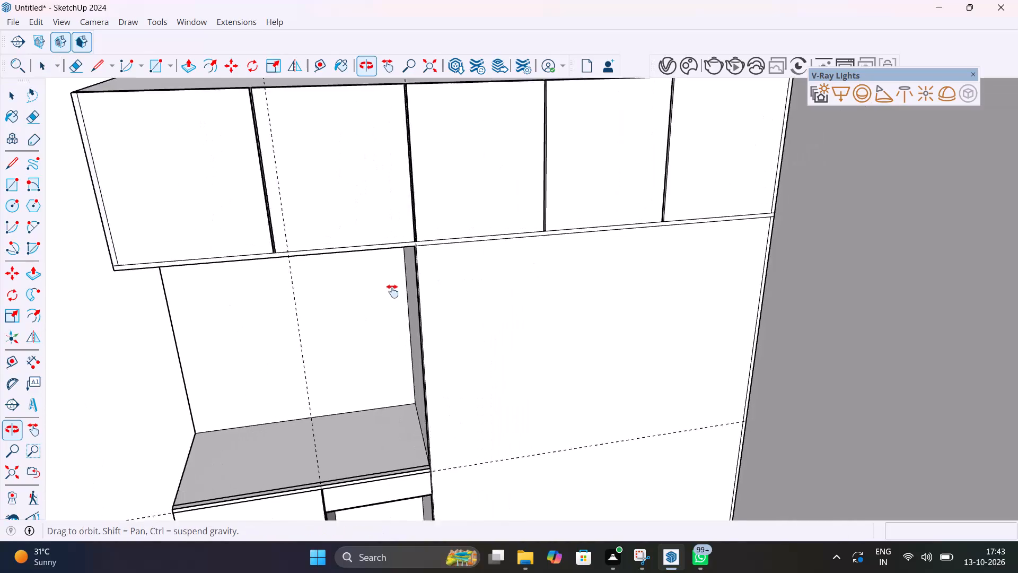
middle_click_drag(392, 291, 356, 295)
Open the shutter-and-panel group and copy the lower panel's niche-side vertical edge onto its far edge, dividing the span into three equal parts.
scroll(329, 242, "up", 14)
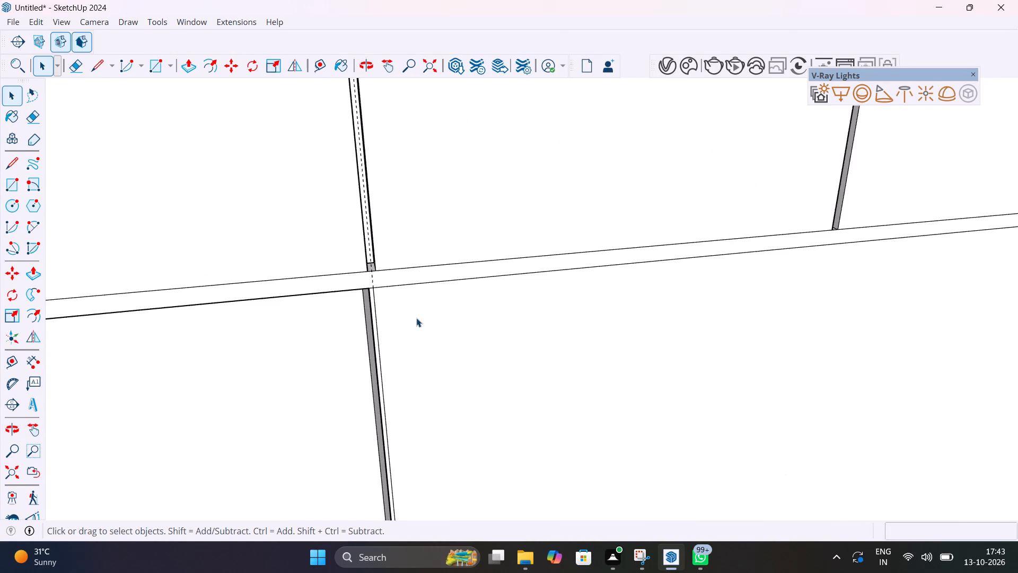
scroll(392, 314, "up", 12)
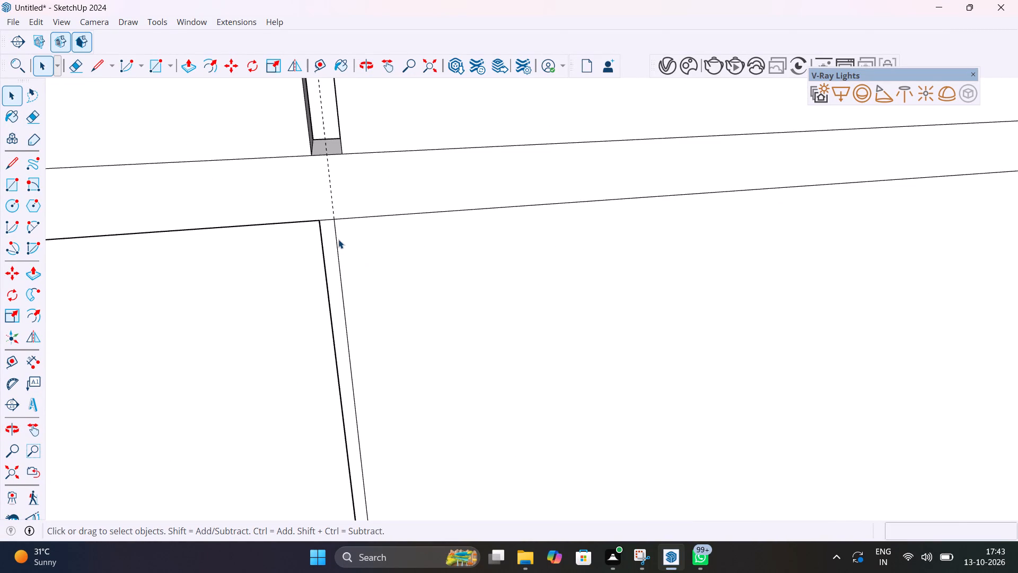
left_click(337, 242)
triple_click(337, 242)
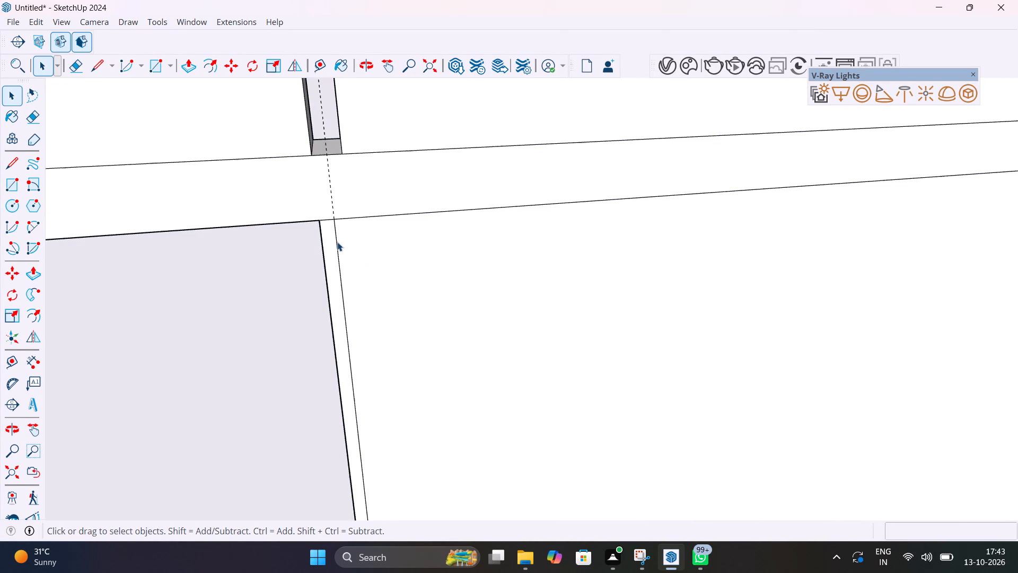
left_click(337, 242)
left_click(337, 247)
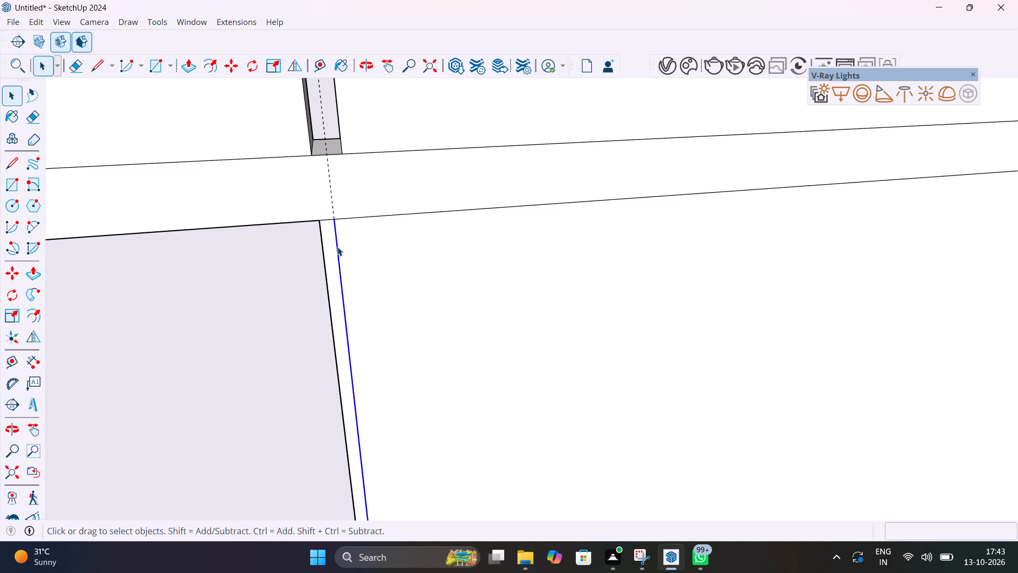
key("m")
left_click(335, 220)
scroll(343, 219, "down", 5)
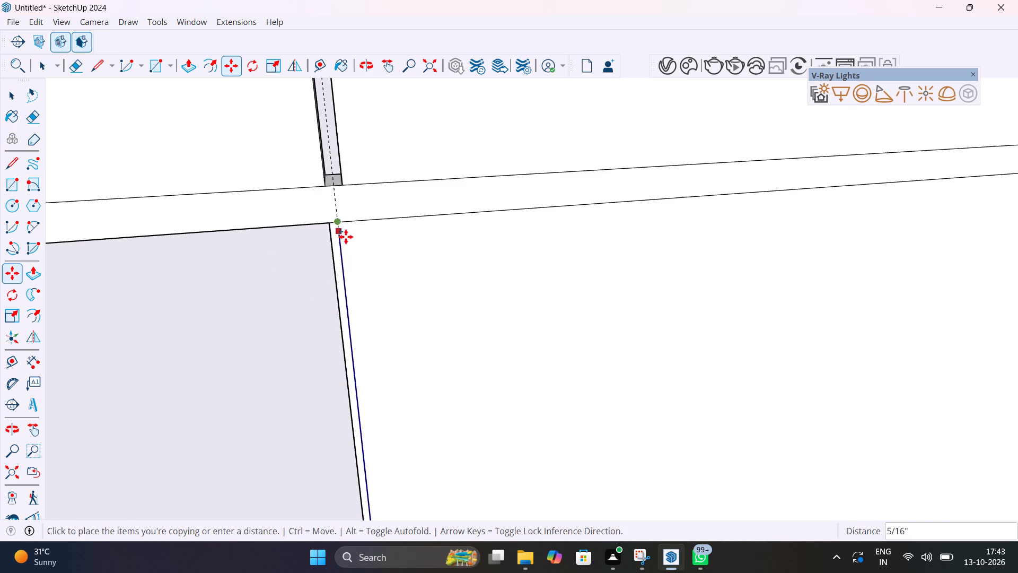
scroll(346, 237, "down", 15)
scroll(349, 236, "down", 7)
scroll(516, 248, "down", 1)
middle_click_drag(514, 242, 482, 242, "shift")
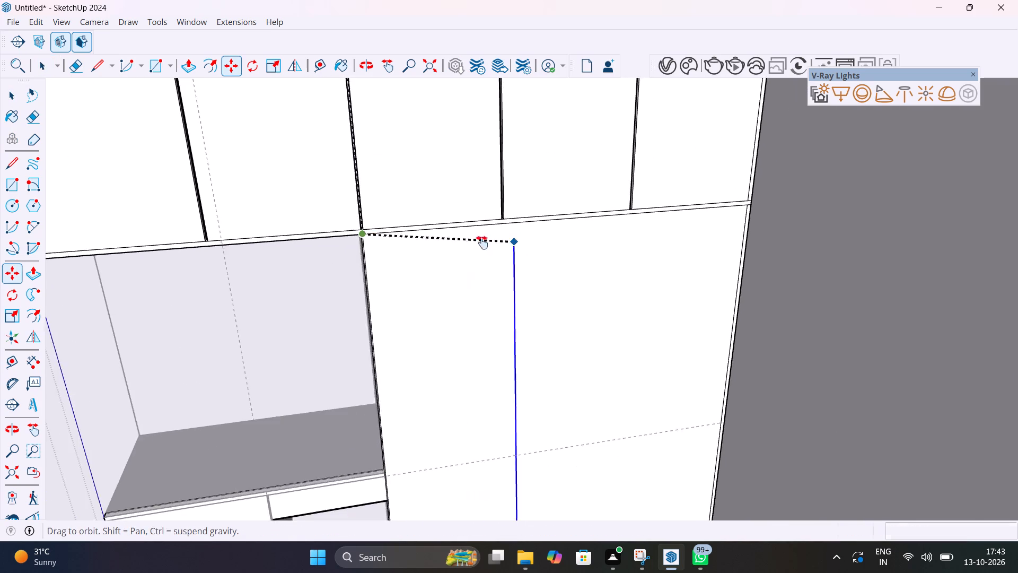
middle_click_drag(482, 242, 334, 262, "shift")
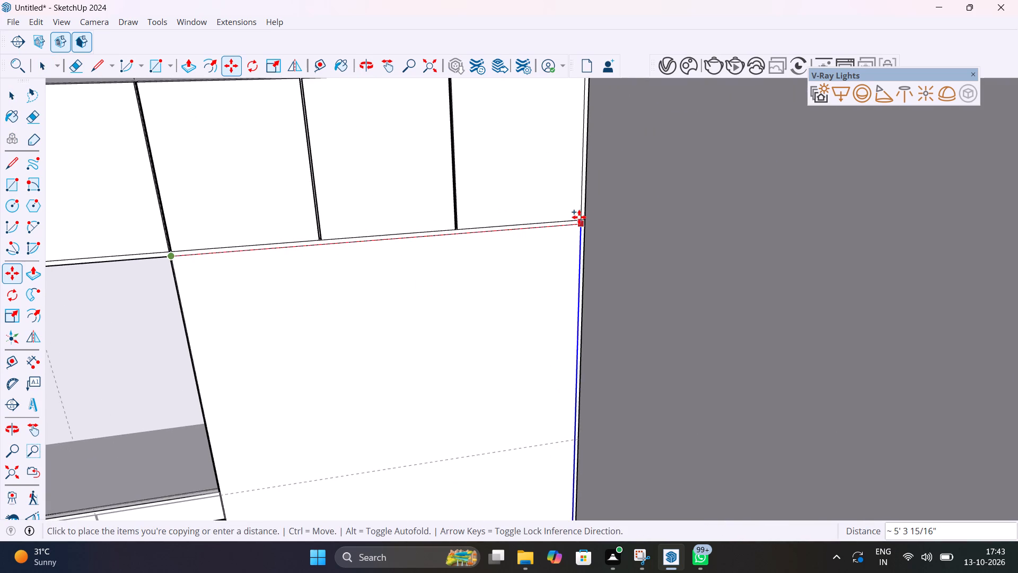
scroll(579, 217, "down", 7)
scroll(581, 216, "up", 7)
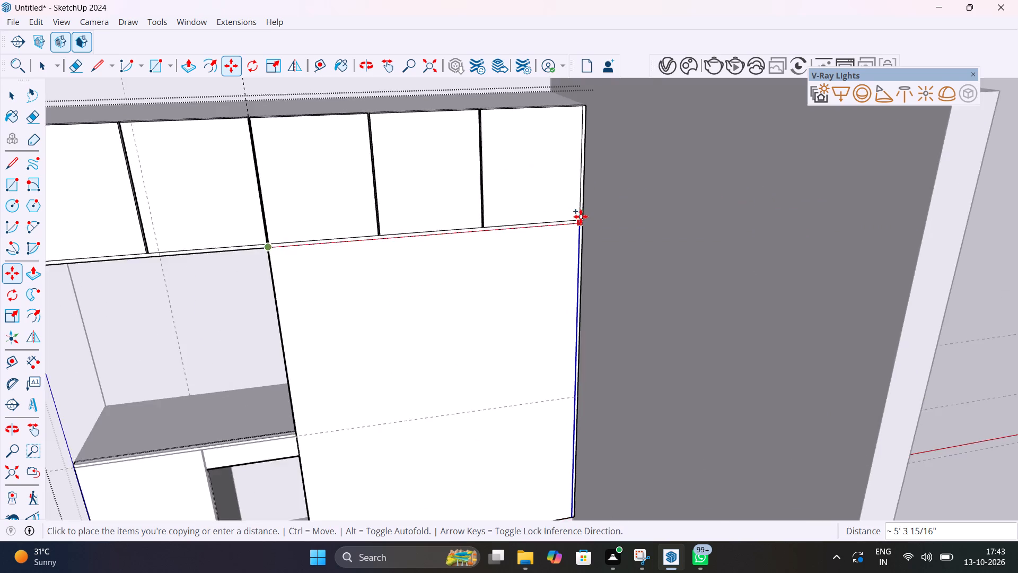
scroll(581, 216, "up", 18)
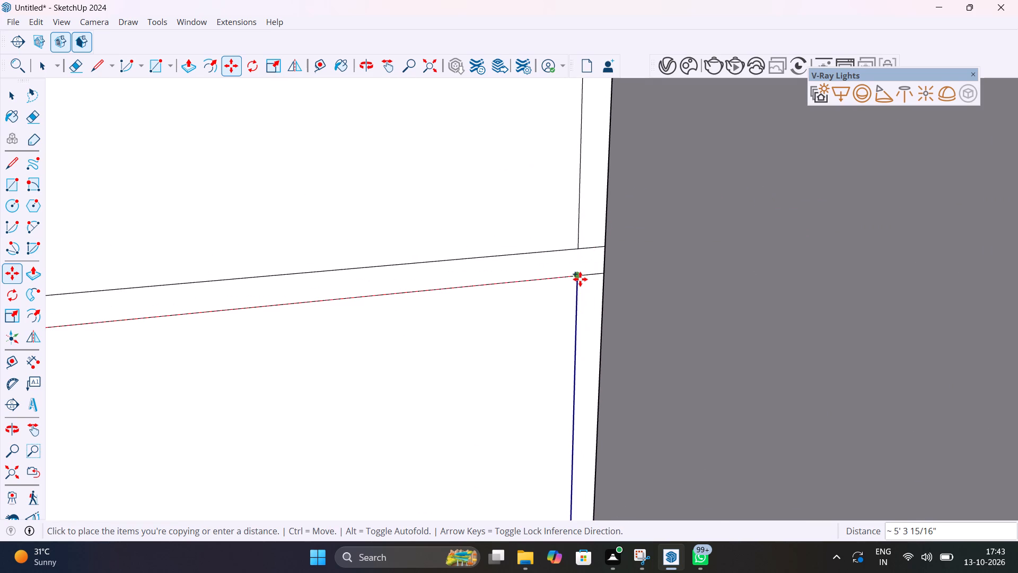
left_click(580, 279)
scroll(576, 286, "down", 20)
scroll(576, 286, "down", 8)
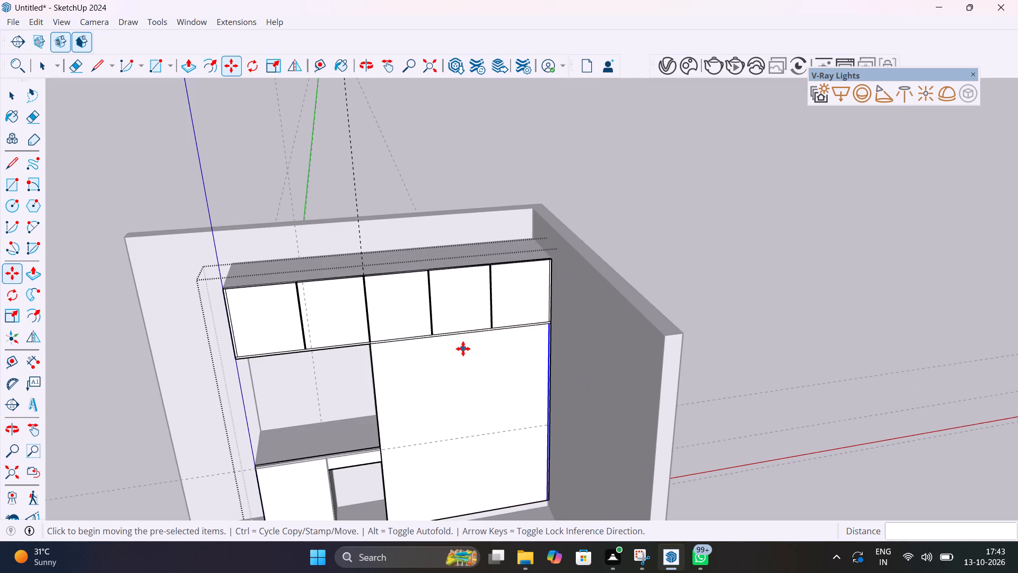
type("3/")
key("Return")
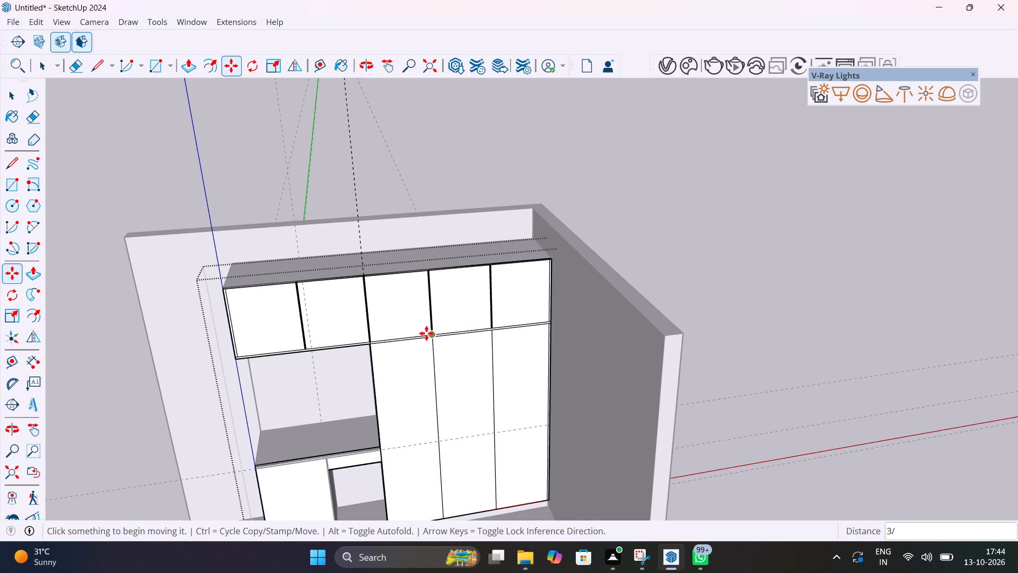
Turn the lower panel's dividing line nearest the niche into a strip: copy it 4 mm outward, copy that 8 mm back, and delete the original.
scroll(373, 405, "up", 5)
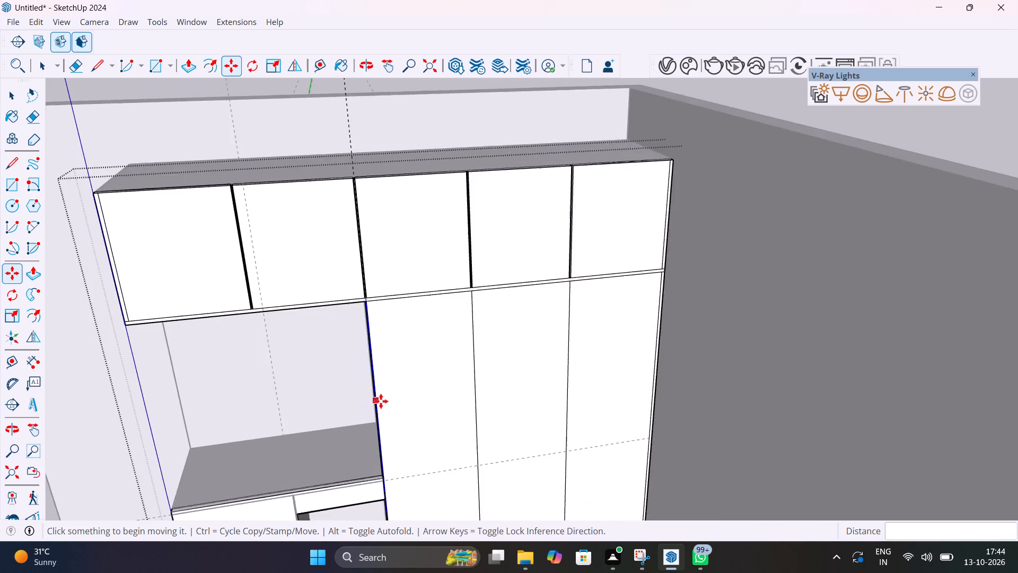
scroll(381, 401, "up", 9)
key("space")
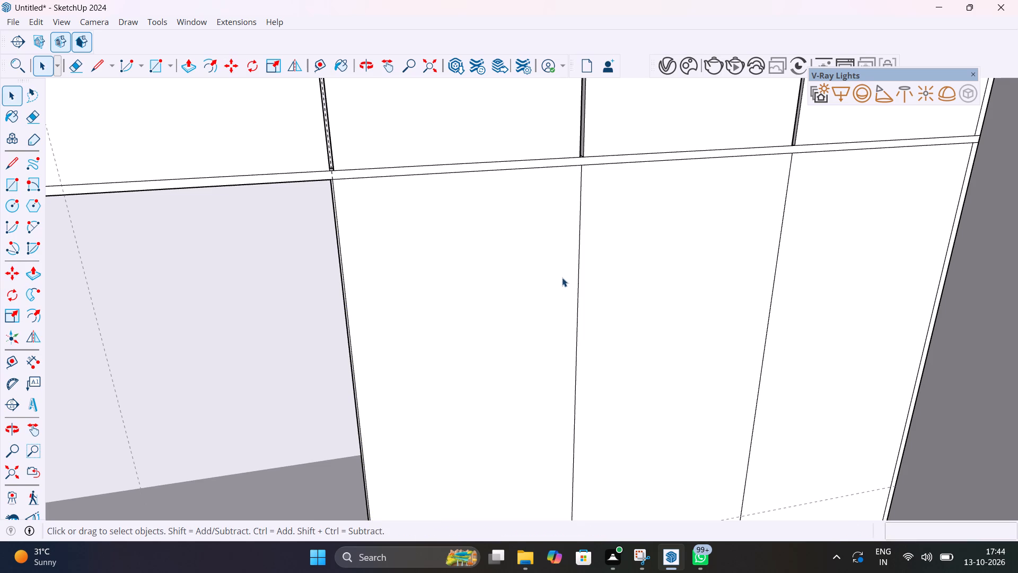
middle_click_drag(559, 276, 496, 494, "shift")
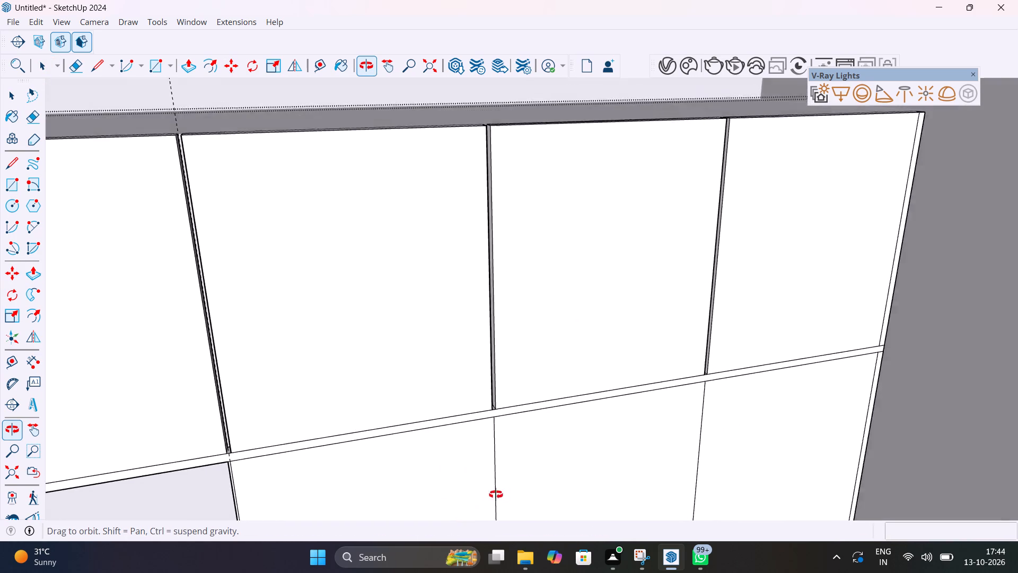
middle_click_drag(496, 494, 469, 461, "shift")
scroll(485, 445, "up", 10)
left_click(481, 406)
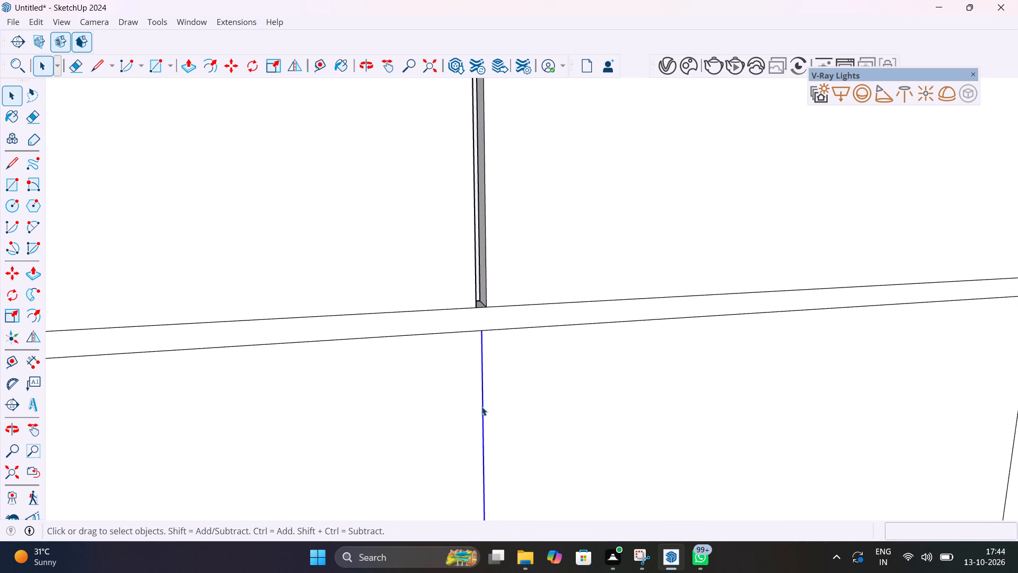
key("m")
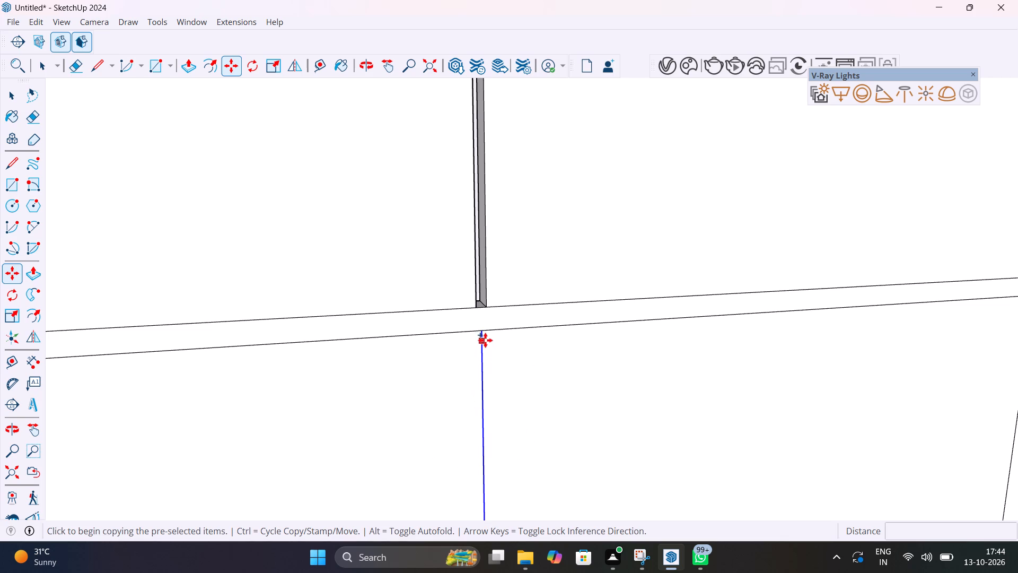
left_click(484, 334)
type("4mm")
key("Return")
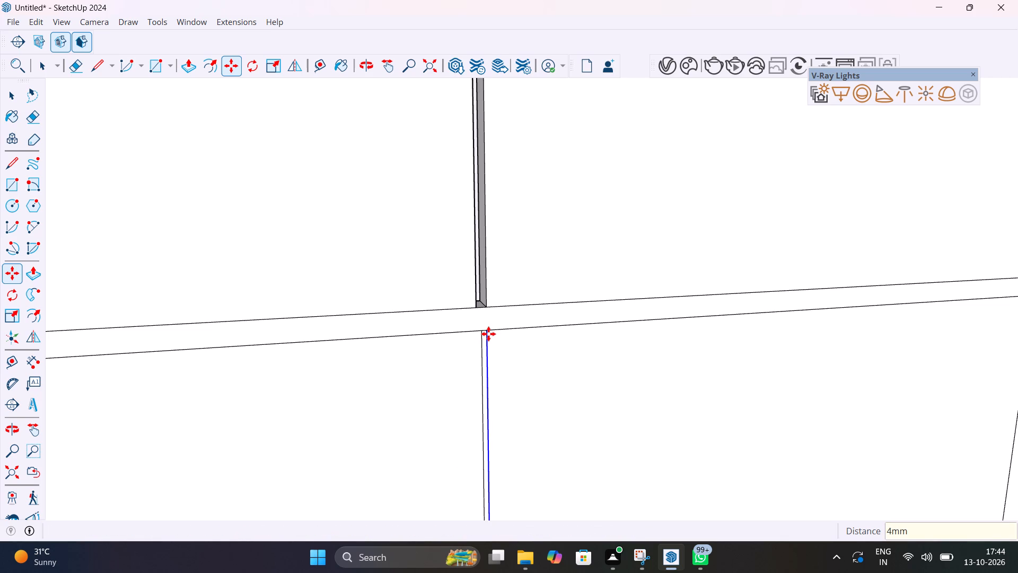
left_click(488, 334)
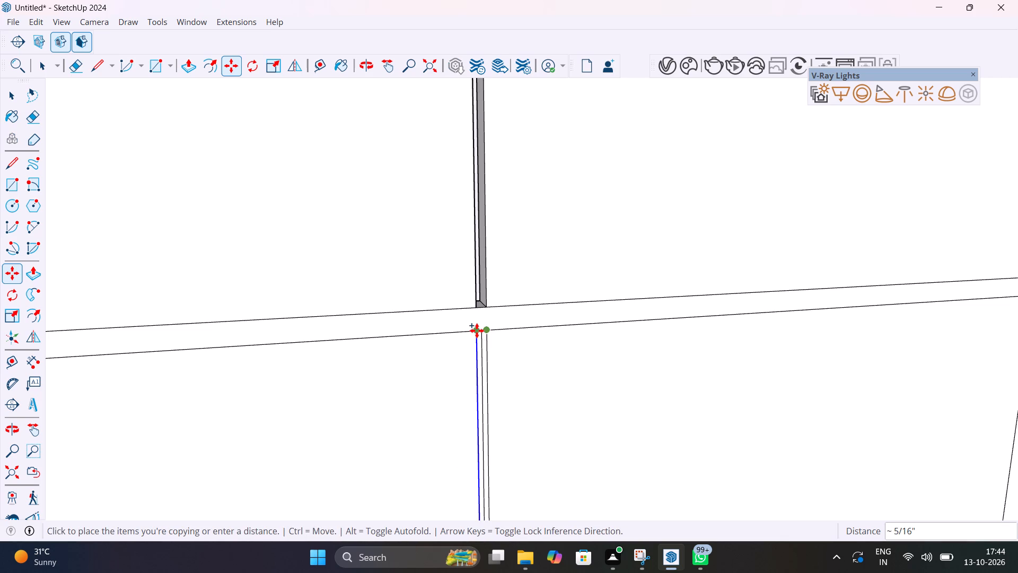
type("8mm")
key("Return")
key("space")
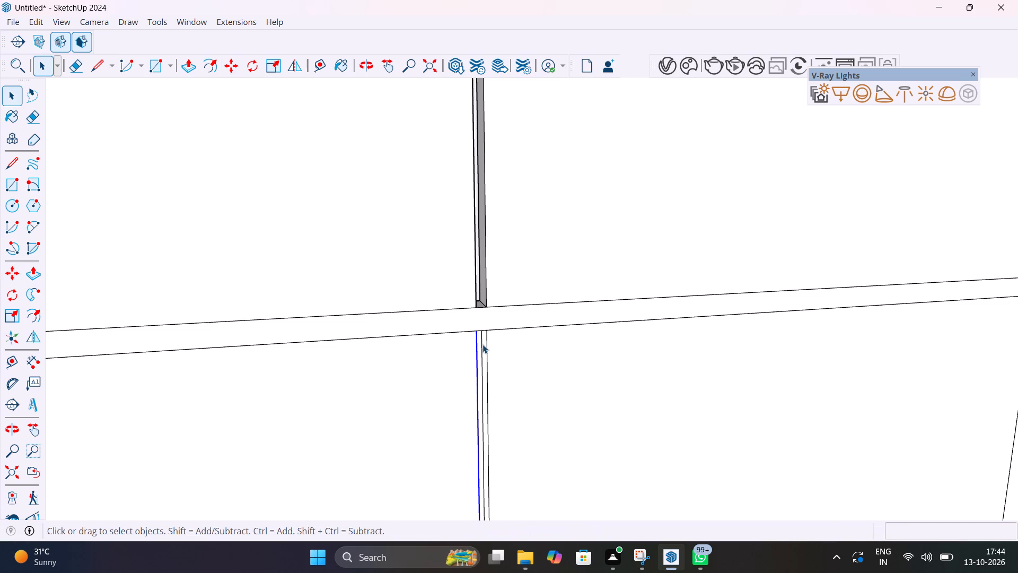
left_click(482, 344)
key("Delete")
Turn the second lower dividing line into a strip the same way, with 4 mm and 8 mm copies, and delete the original line.
scroll(475, 364, "down", 17)
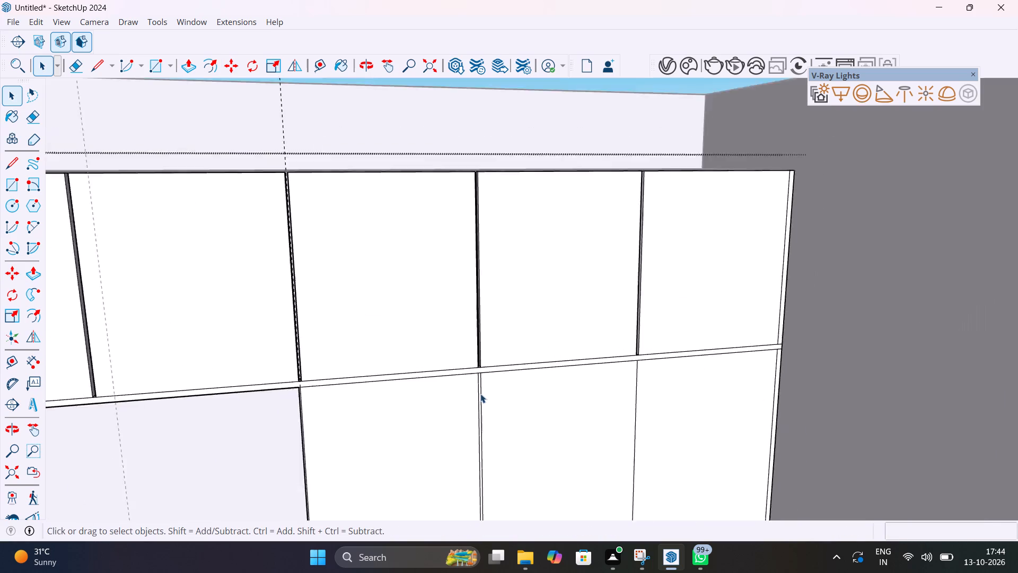
scroll(480, 394, "down", 6)
scroll(561, 389, "up", 15)
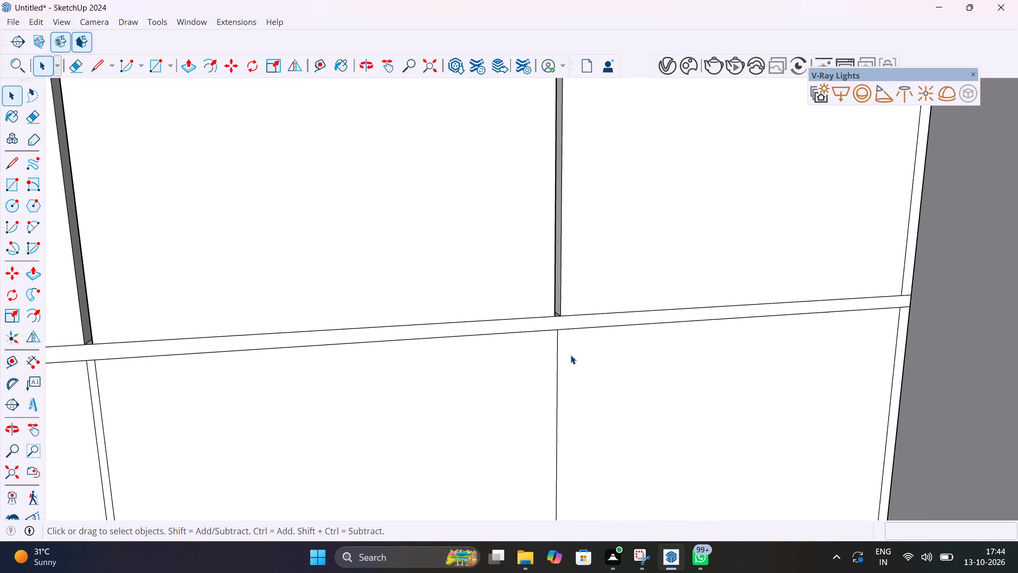
left_click(557, 360)
key("m")
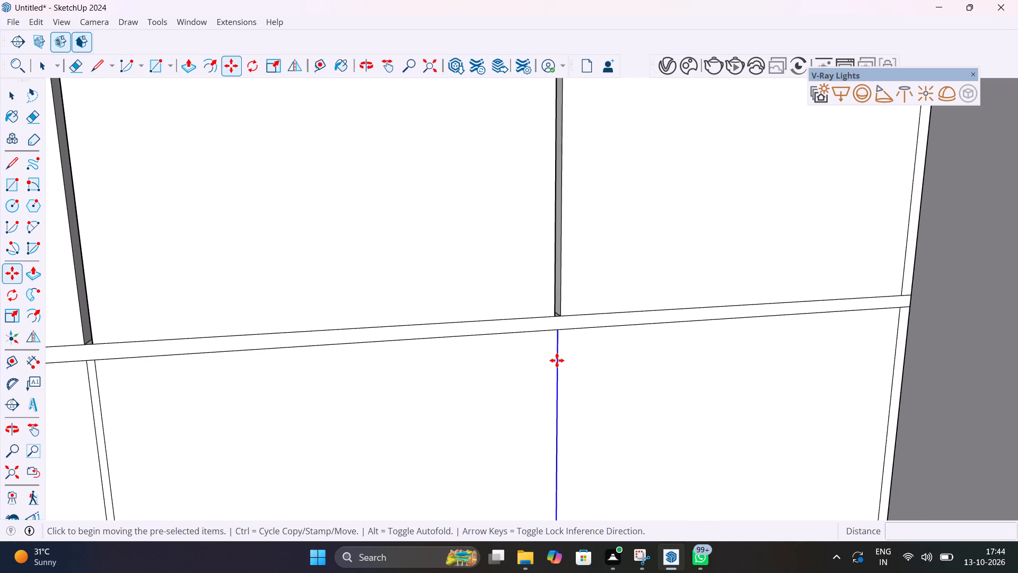
left_click(560, 330)
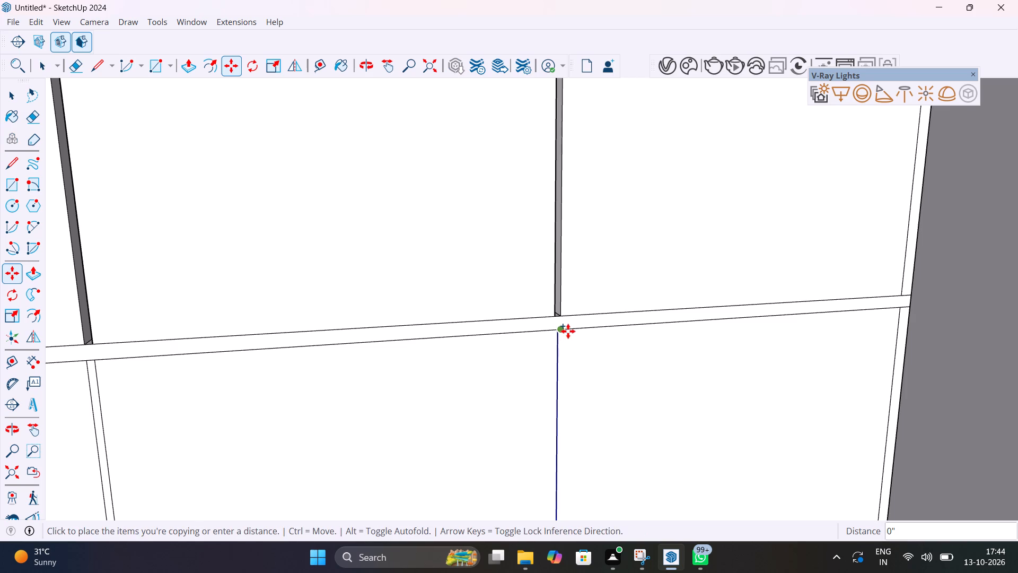
type("4mm")
key("Return")
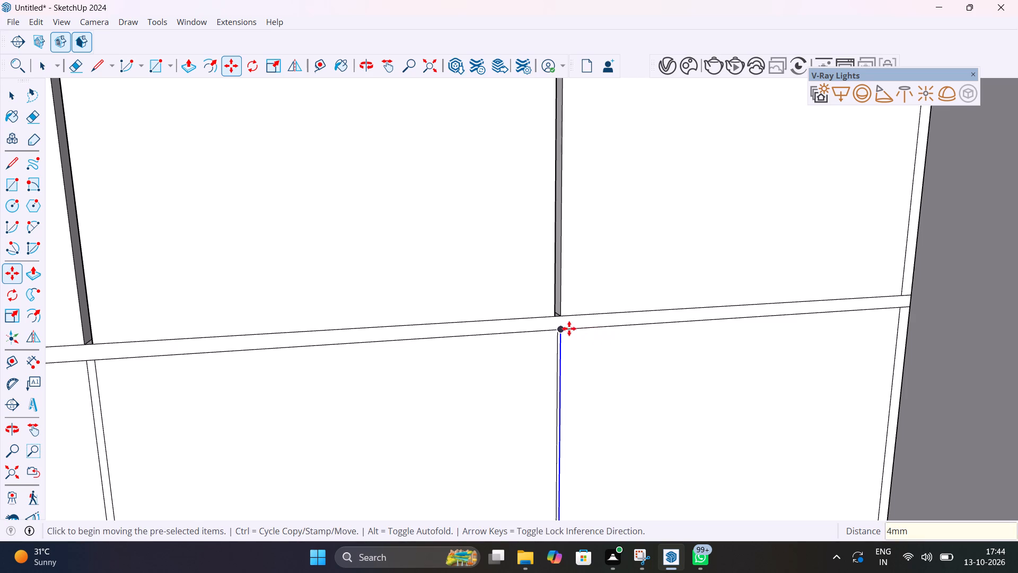
scroll(571, 324, "up", 15)
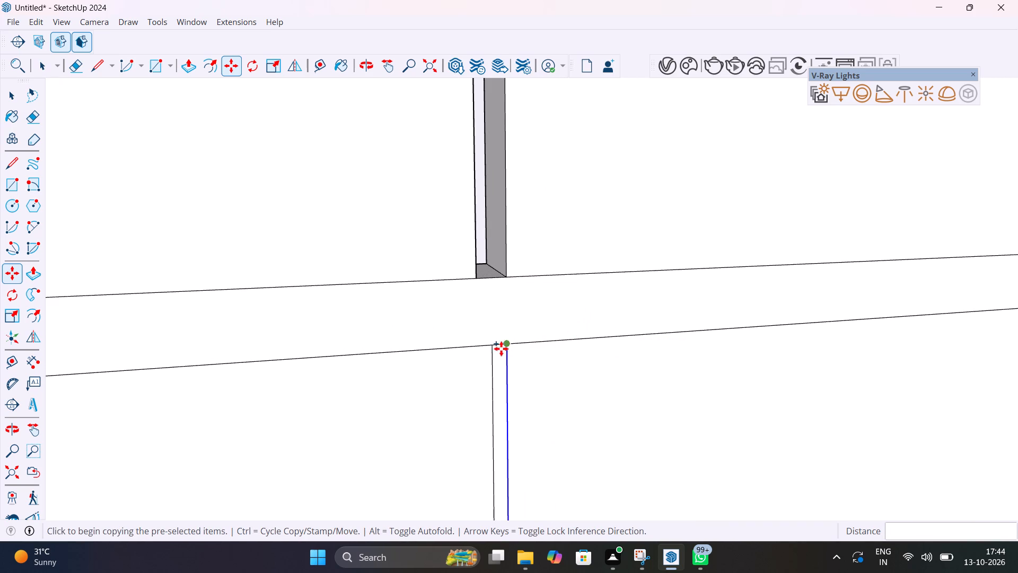
left_click(508, 344)
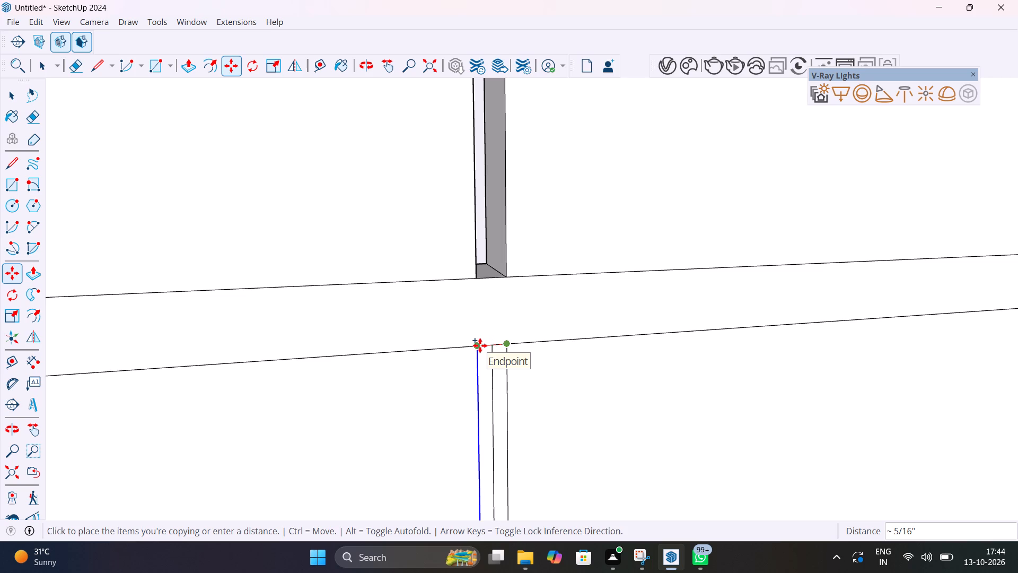
type("8mm")
key("Return")
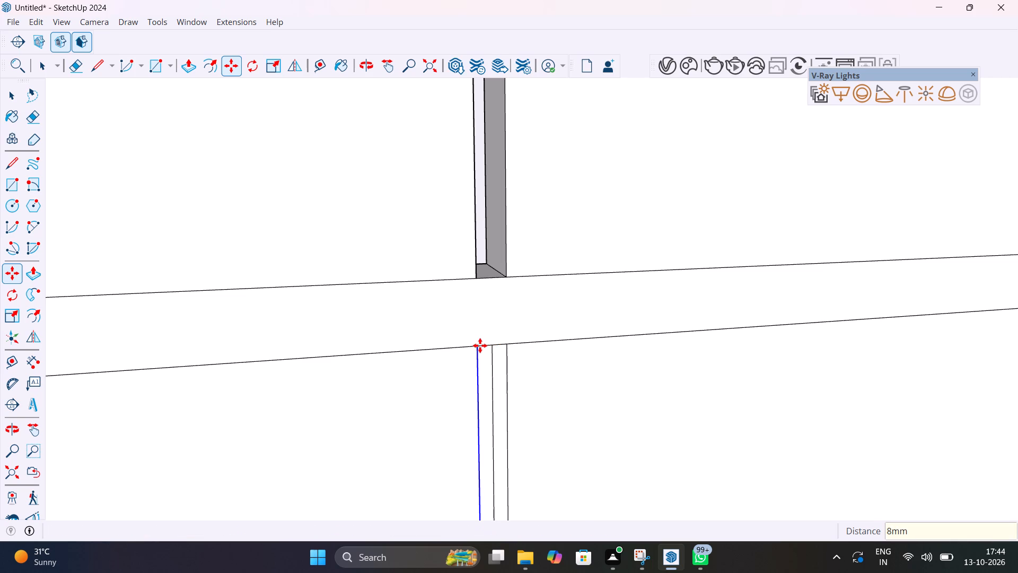
key("space")
left_click(493, 374)
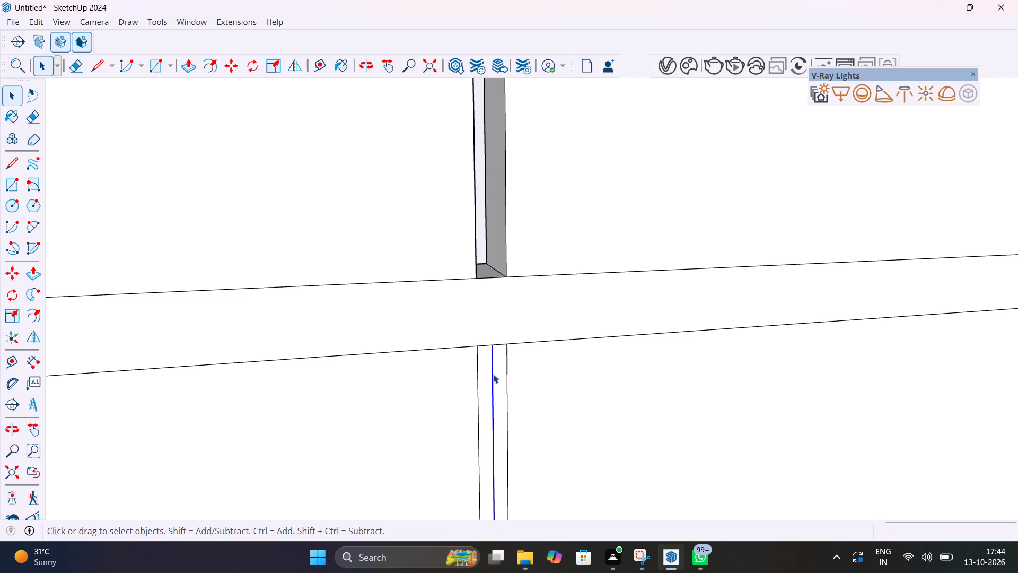
key("Delete")
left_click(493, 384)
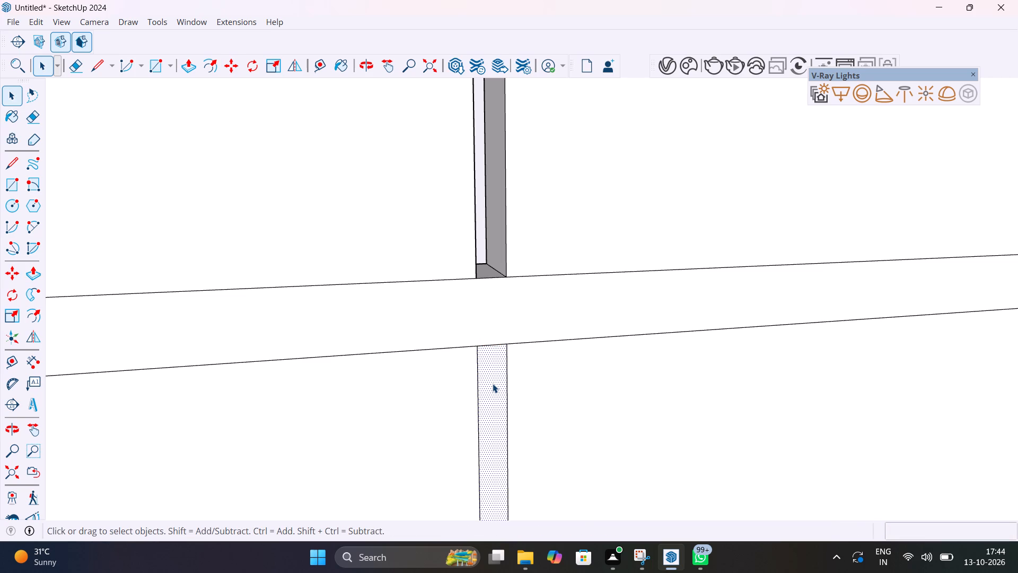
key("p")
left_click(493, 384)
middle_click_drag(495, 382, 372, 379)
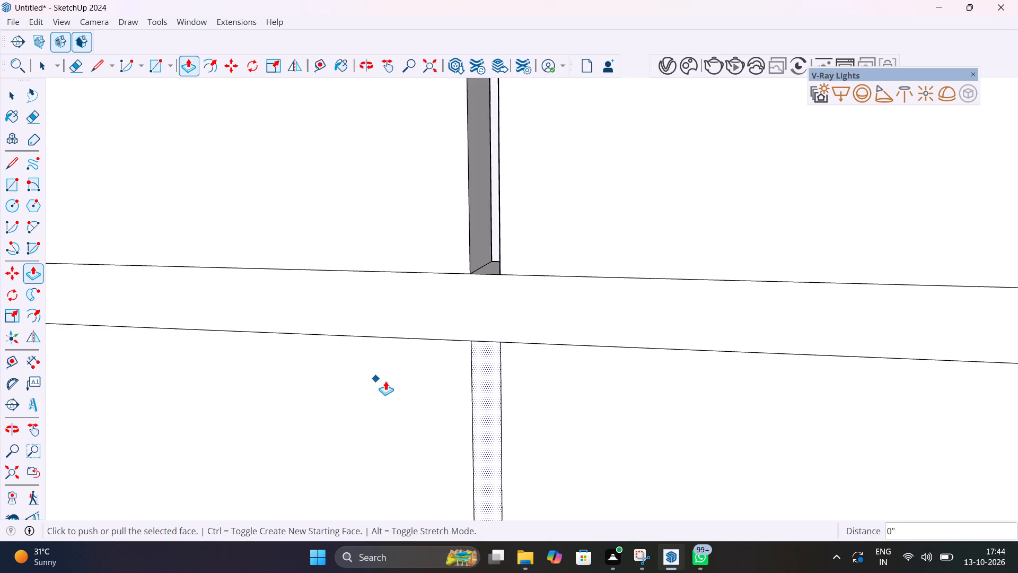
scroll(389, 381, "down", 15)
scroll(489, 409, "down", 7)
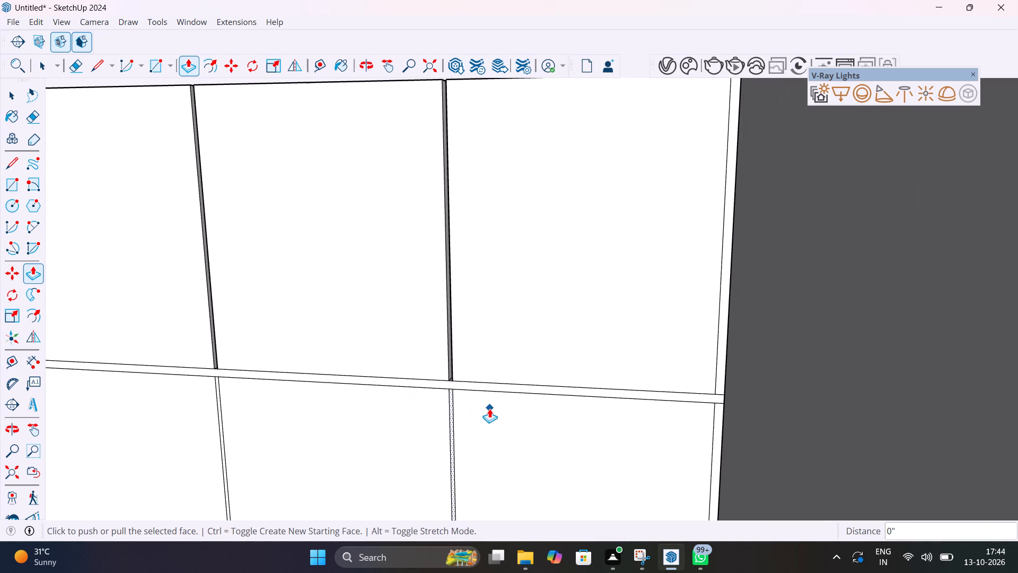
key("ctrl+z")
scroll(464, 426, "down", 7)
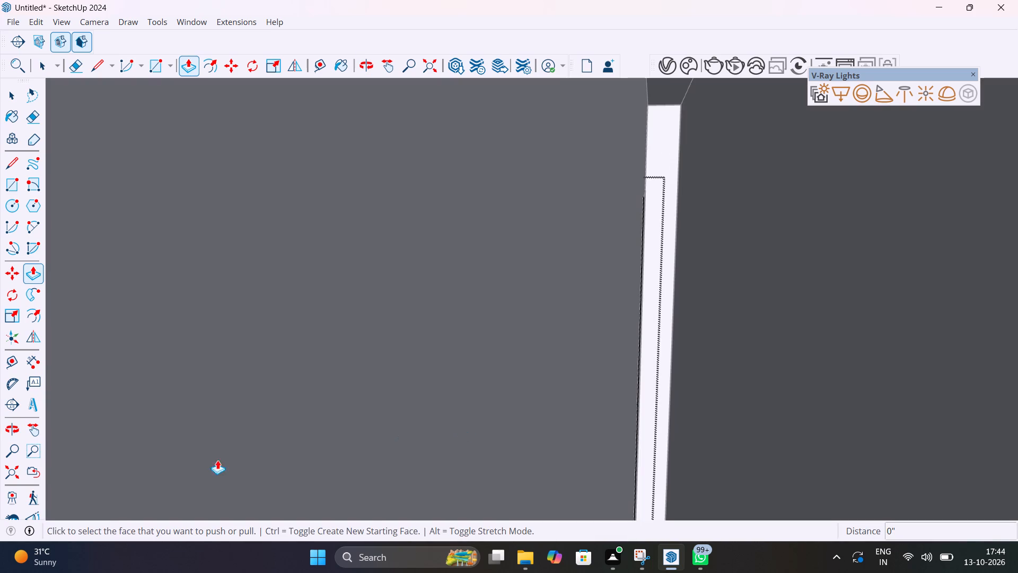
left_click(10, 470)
Push the lower gap strip nearest the niche inward 1" through the panel, matching the depth of the gap above it.
scroll(568, 205, "up", 5)
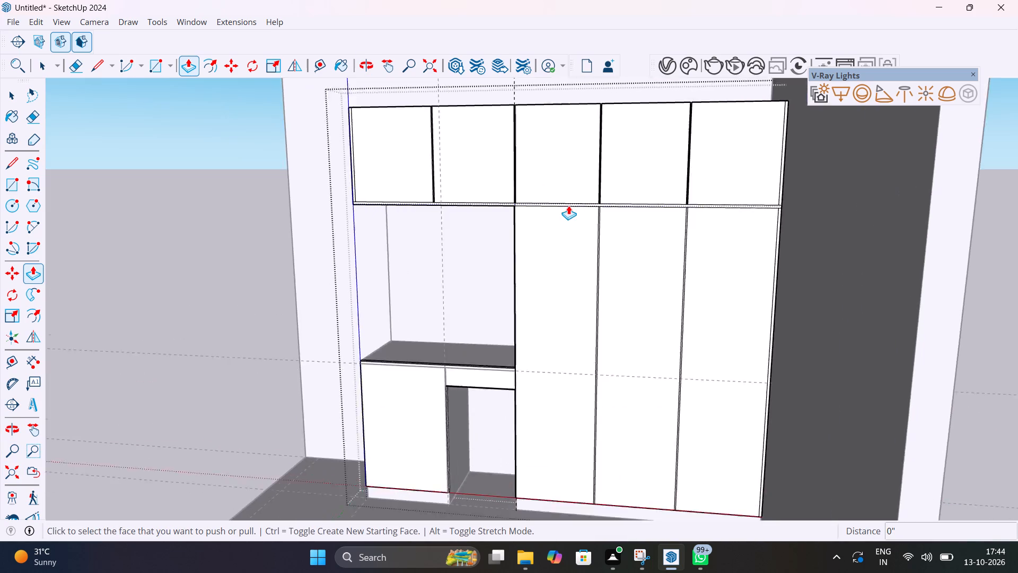
scroll(568, 205, "up", 12)
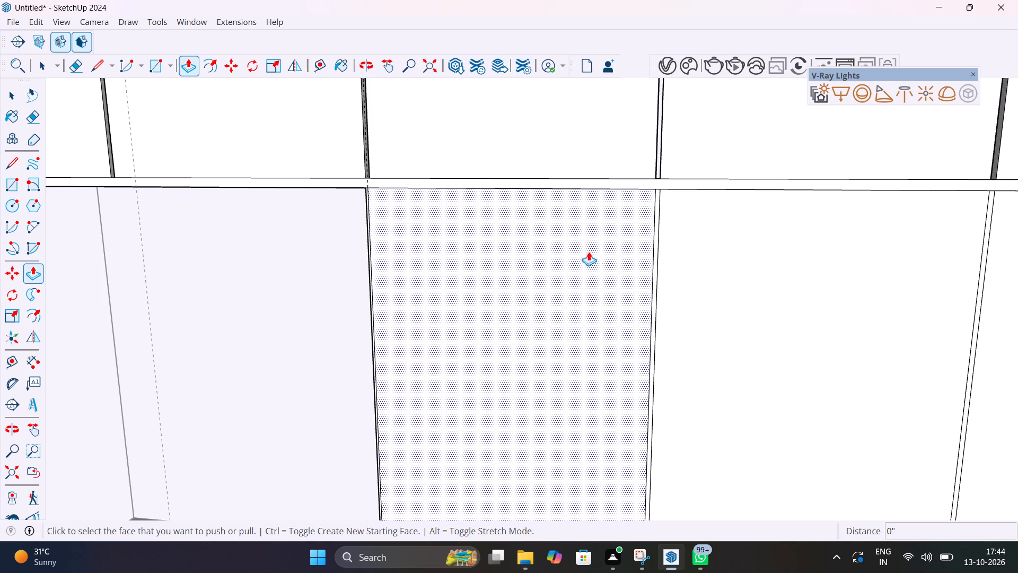
middle_click_drag(617, 253, 609, 433)
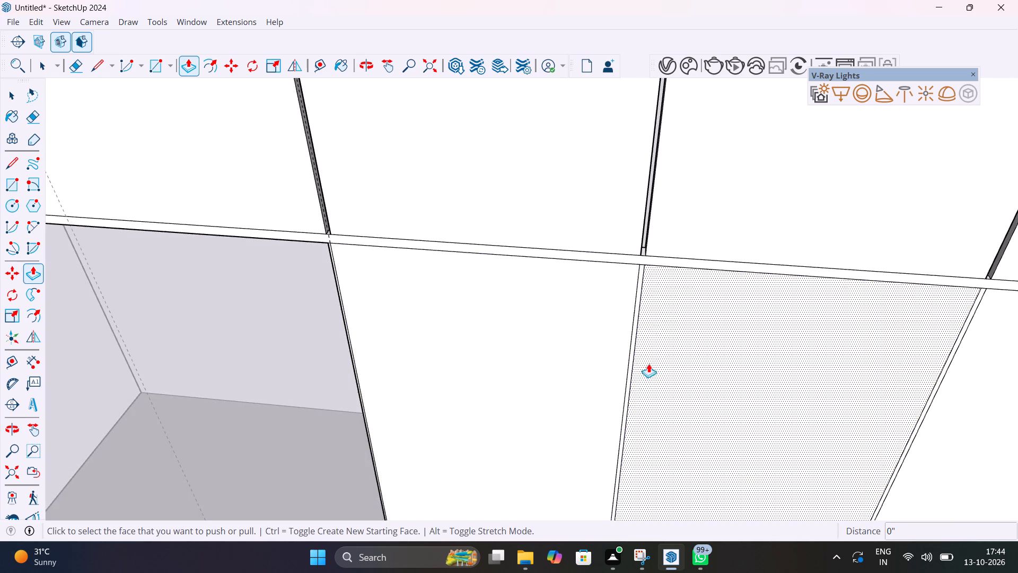
scroll(648, 280, "up", 16)
middle_click_drag(647, 244, 652, 158)
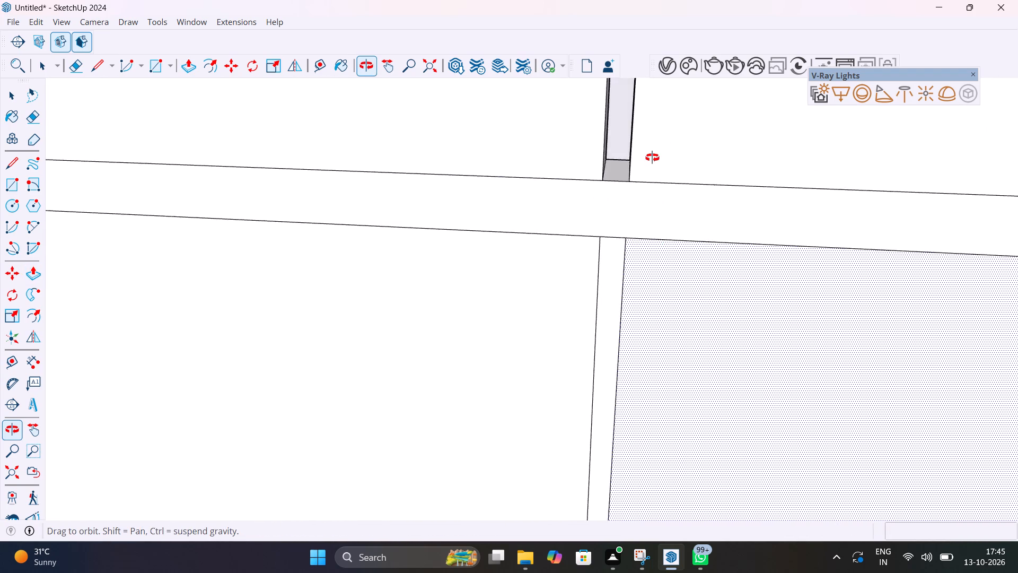
middle_click_drag(652, 158, 691, 102)
scroll(691, 102, "up", 1)
left_click(601, 291)
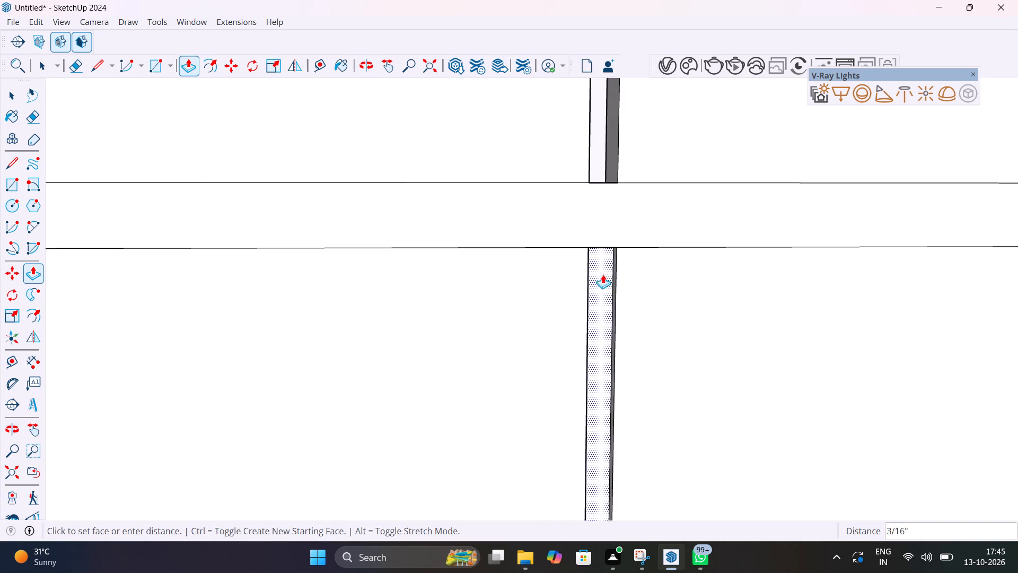
left_click(599, 145)
Push the horizontal strip between the upper and lower shutters and the second lower vertical gap strip inward by the same 1".
double_click(588, 221)
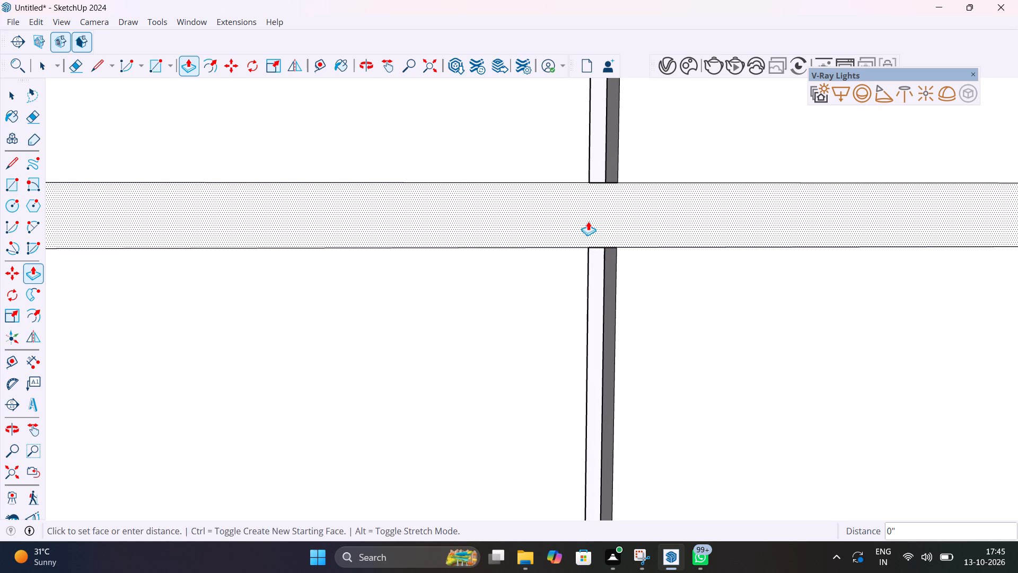
scroll(588, 221, "down", 20)
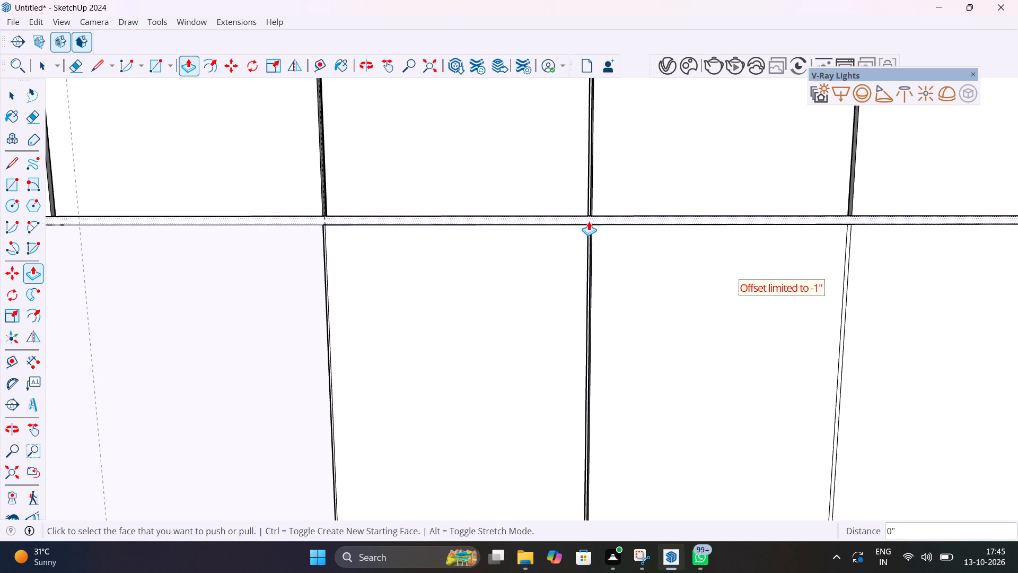
middle_click_drag(721, 235, 472, 334)
scroll(616, 328, "up", 10)
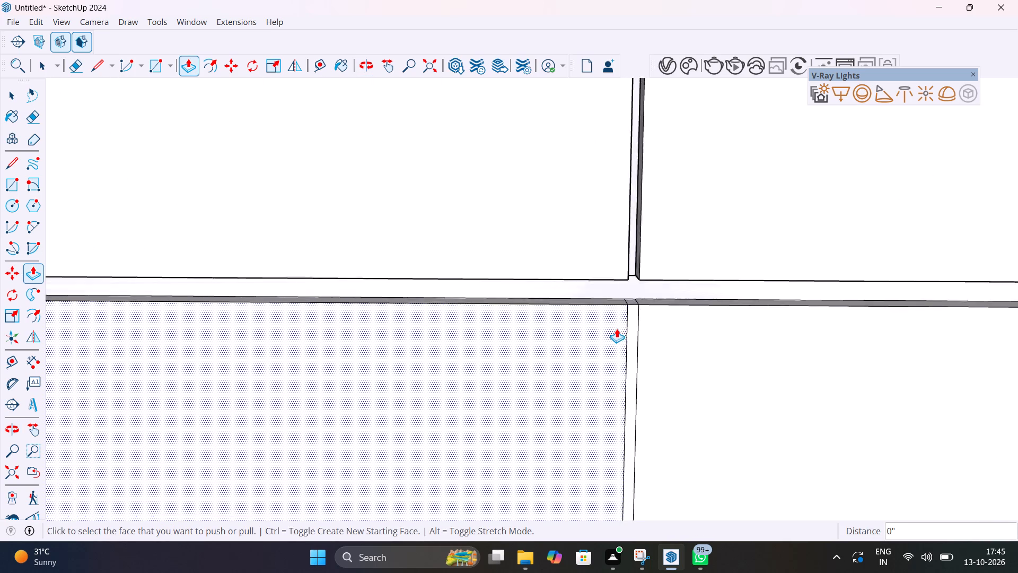
scroll(617, 328, "up", 9)
double_click(653, 323)
Delete the front vertical edge of the lower shutter panel's narrow end strip beside the desk niche.
scroll(652, 323, "down", 20)
scroll(652, 323, "down", 9)
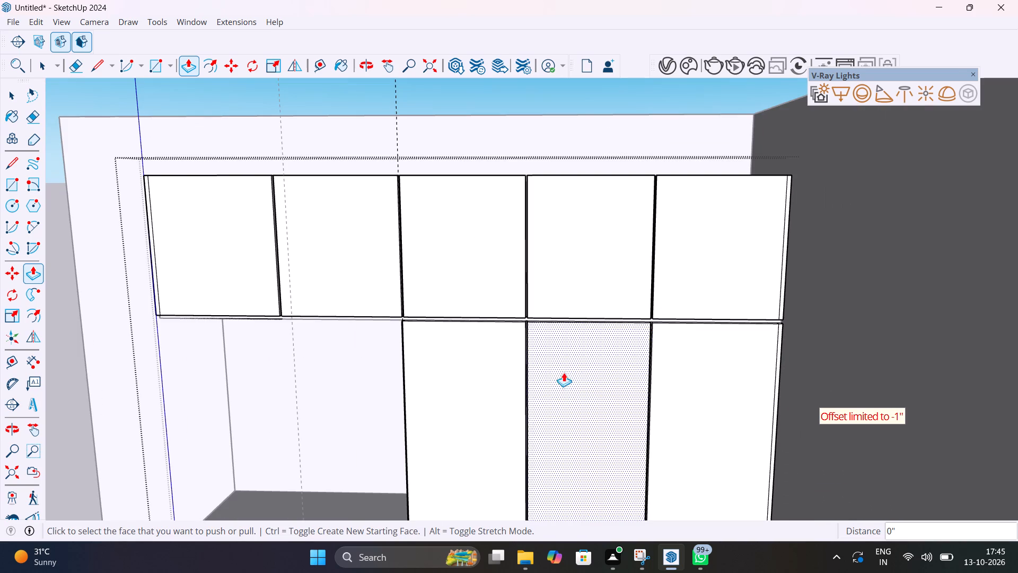
scroll(407, 335, "up", 18)
middle_click_drag(411, 379, 500, 377)
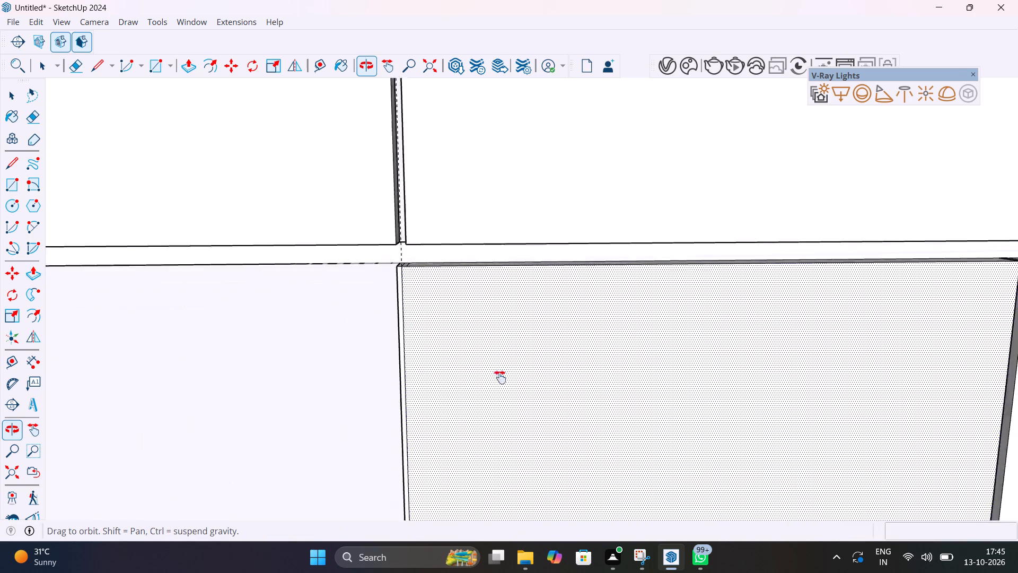
middle_click_drag(500, 377, 600, 477)
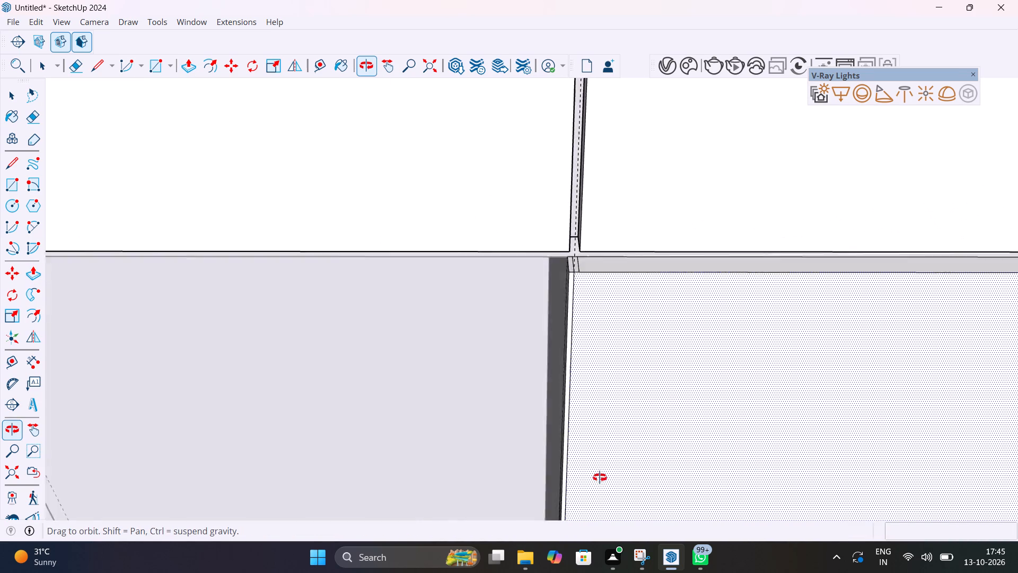
middle_click_drag(600, 477, 595, 488)
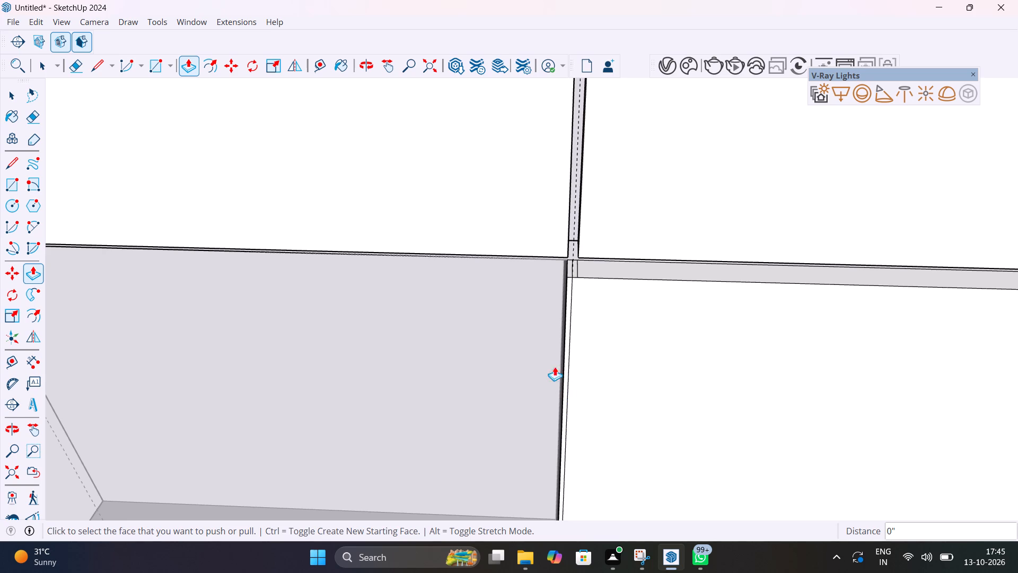
middle_click_drag(588, 388, 713, 363)
key("space")
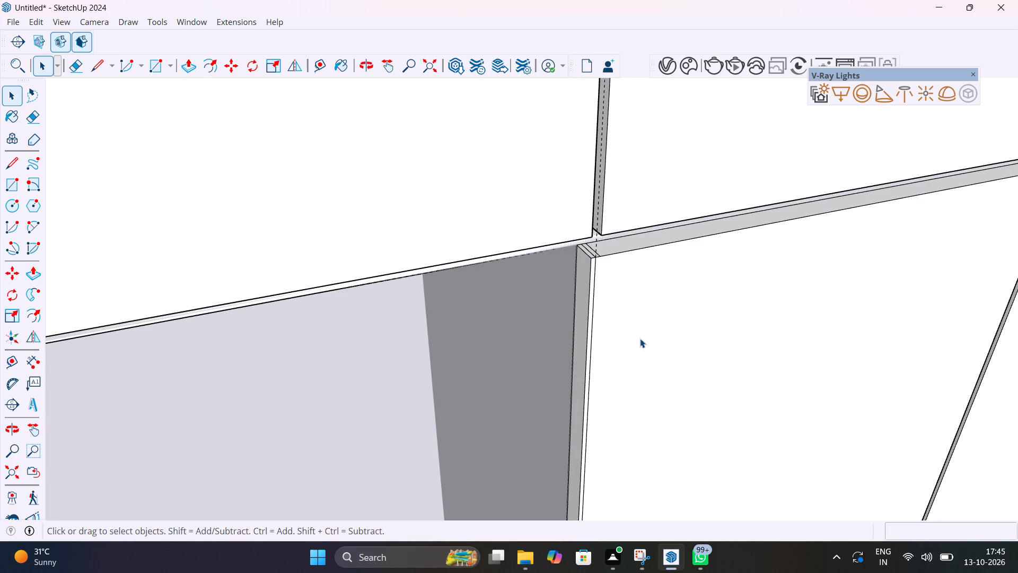
scroll(600, 368, "down", 7)
middle_click_drag(600, 397, 650, 312)
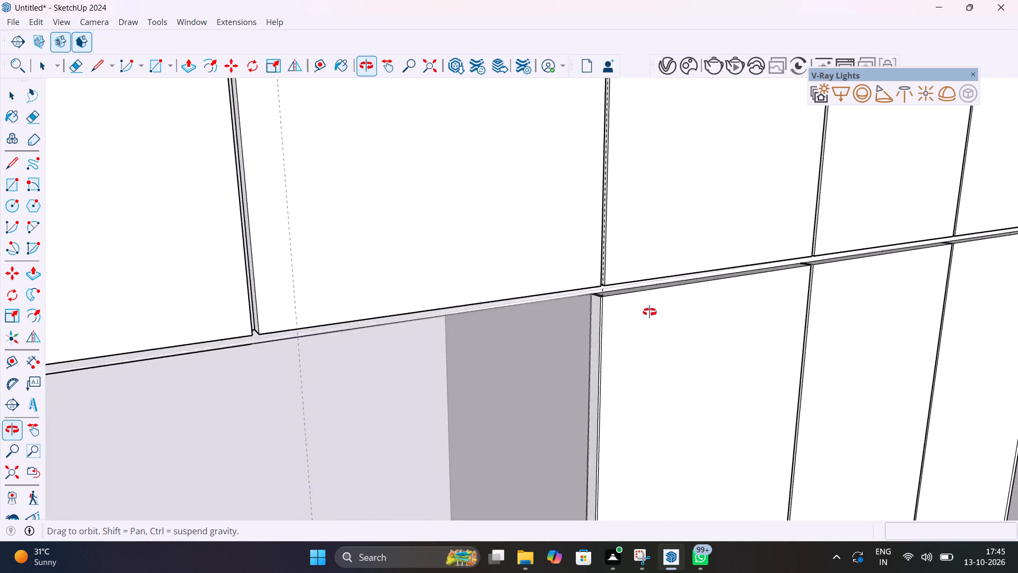
middle_click_drag(650, 312, 555, 293)
middle_click_drag(571, 306, 728, 231)
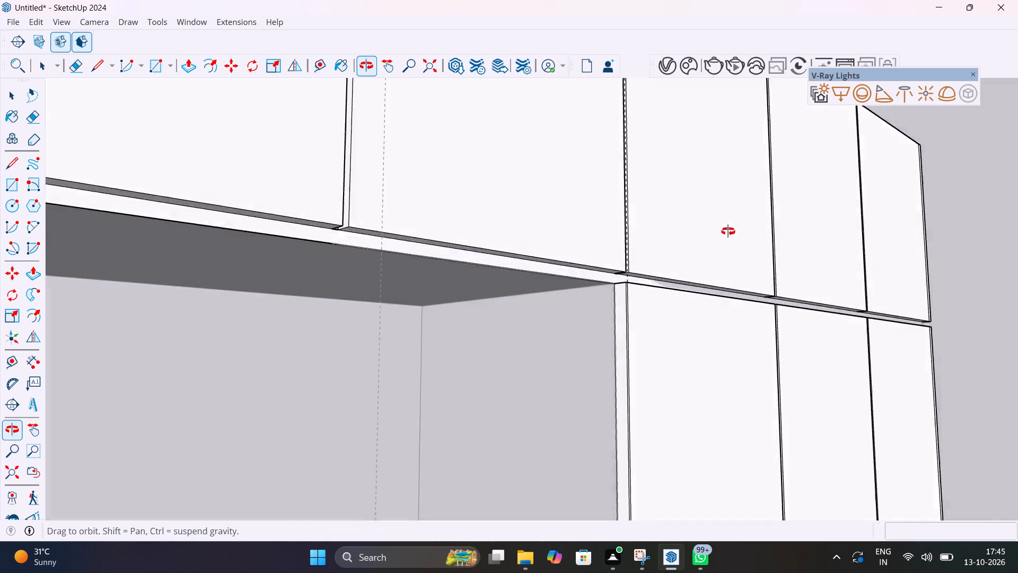
middle_click_drag(728, 231, 666, 286)
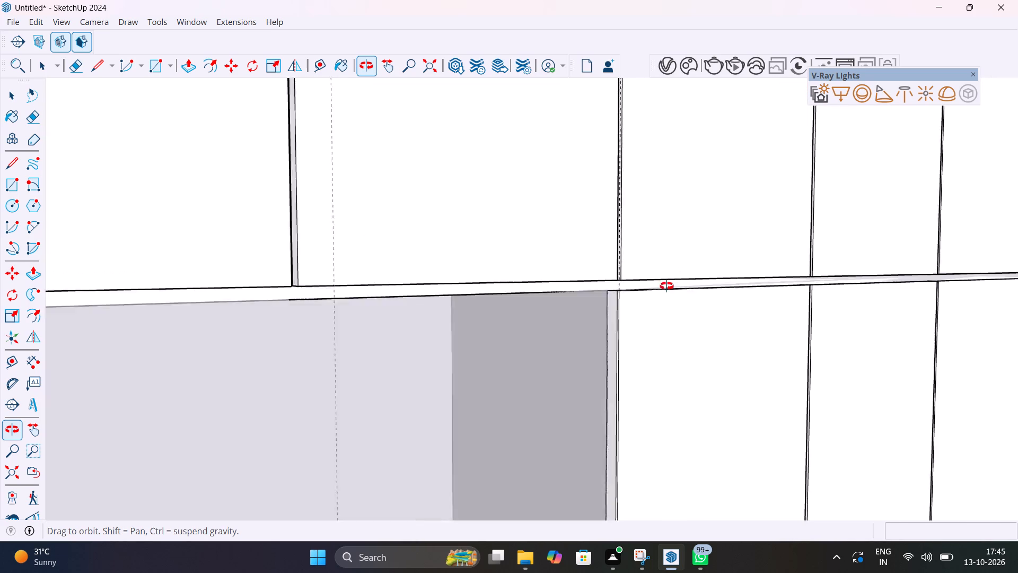
middle_click_drag(666, 286, 634, 332)
scroll(622, 306, "up", 19)
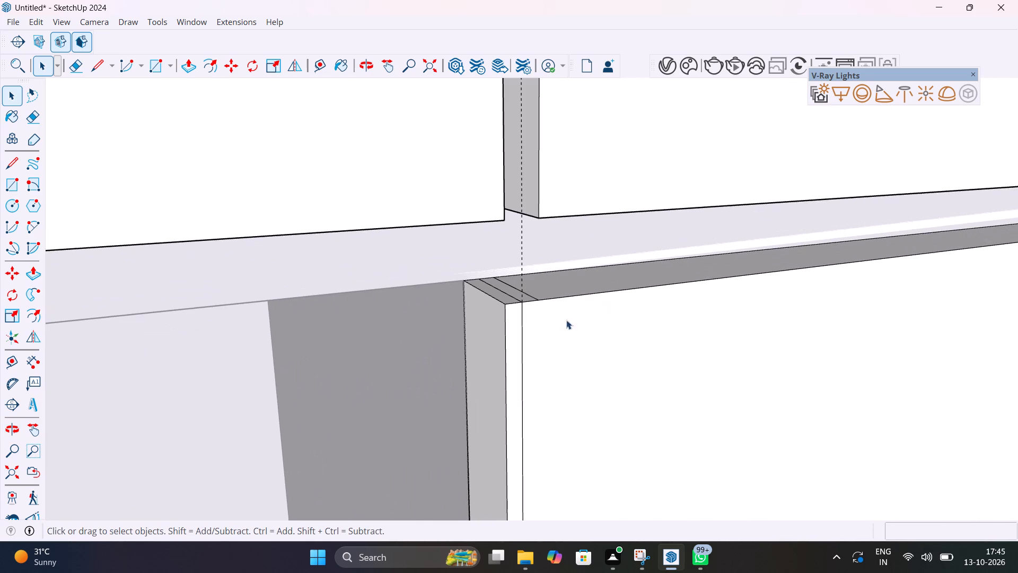
left_click(506, 333)
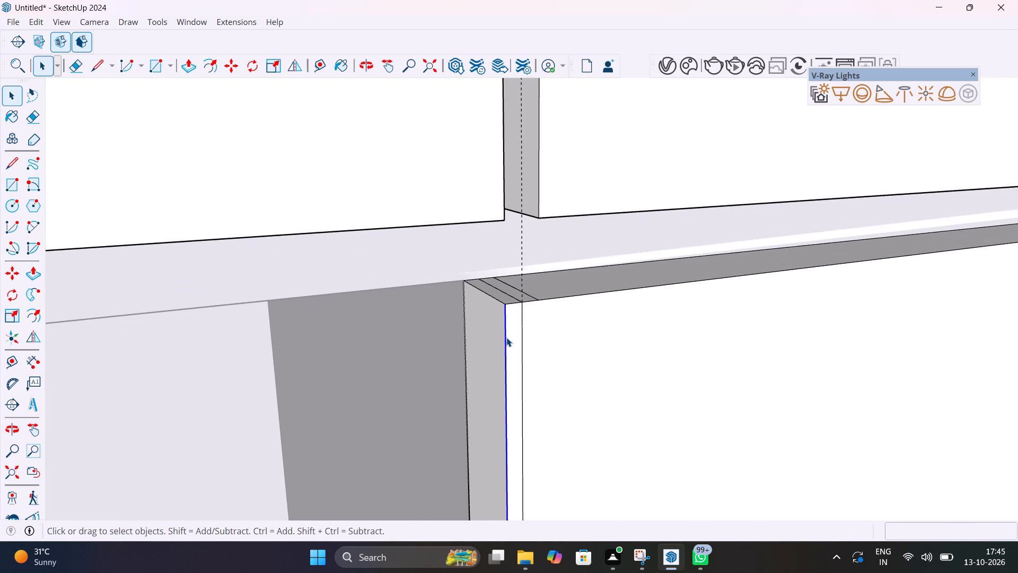
left_click(507, 338)
double_click(507, 338)
left_click(507, 338)
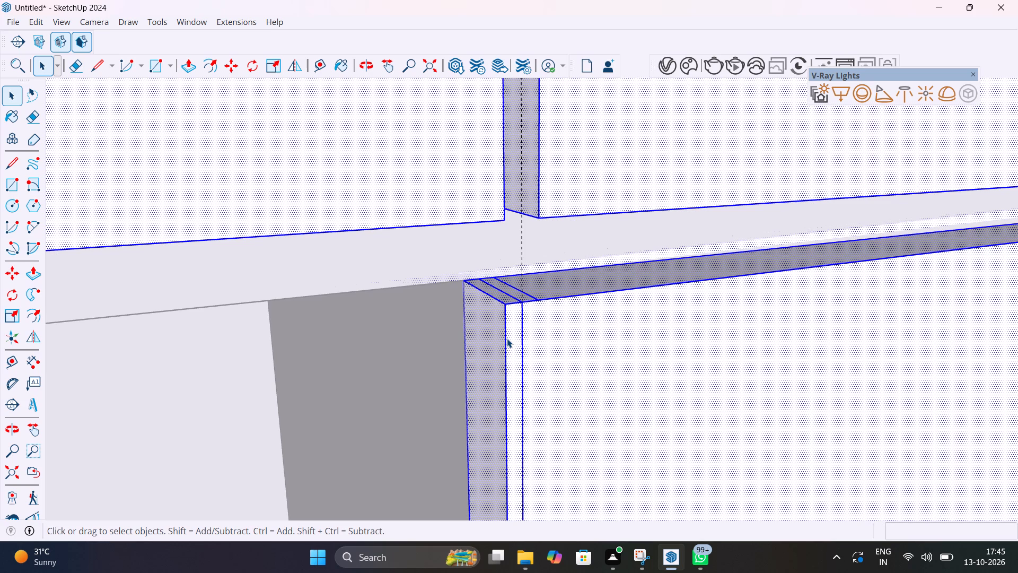
double_click(507, 338)
left_click(507, 338)
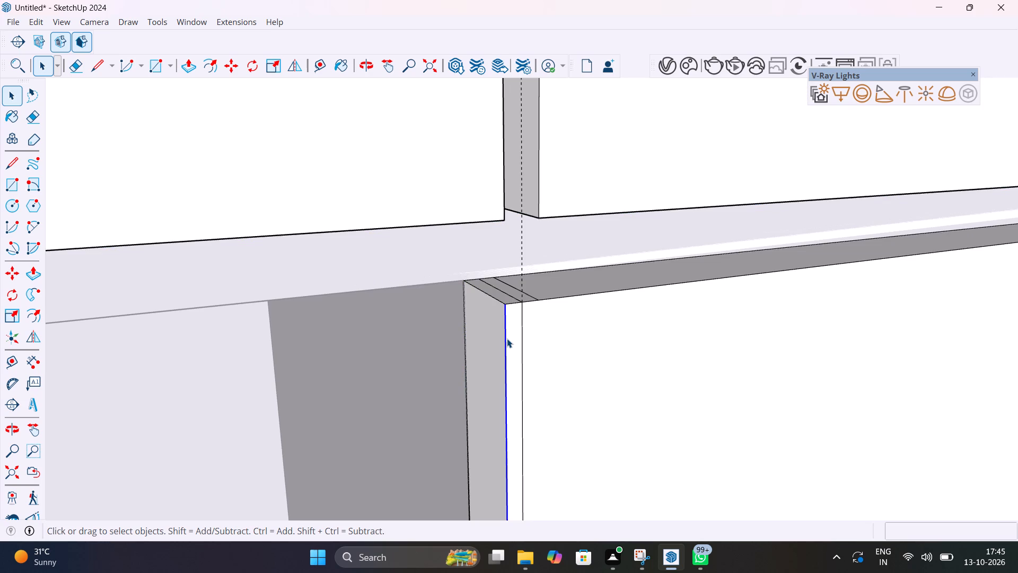
key("Delete")
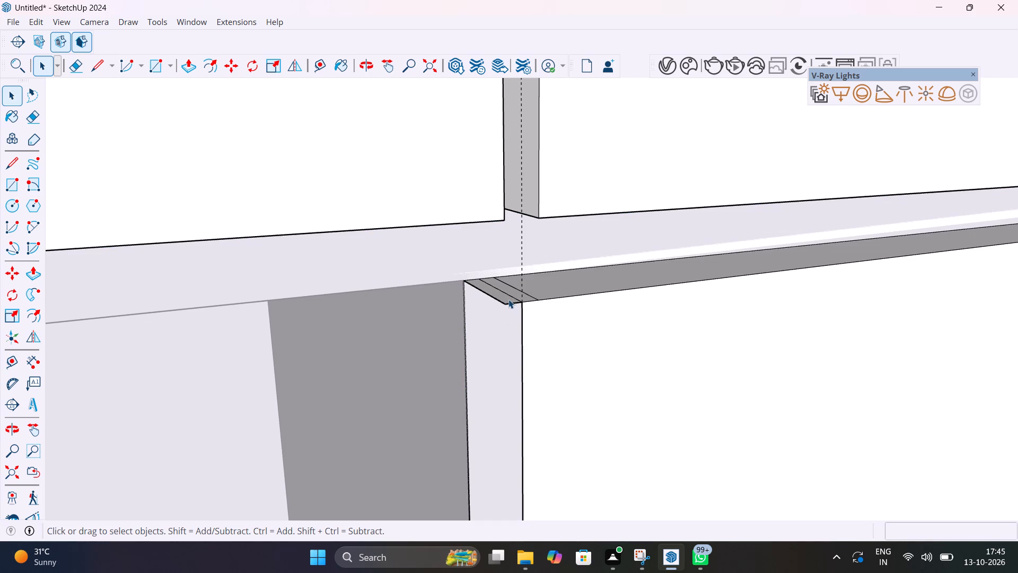
Delete the narrow end strip's leftover short top edges and its rear vertical edge beside the niche.
left_click(508, 299)
key("Delete")
left_click(508, 304)
key("Delete")
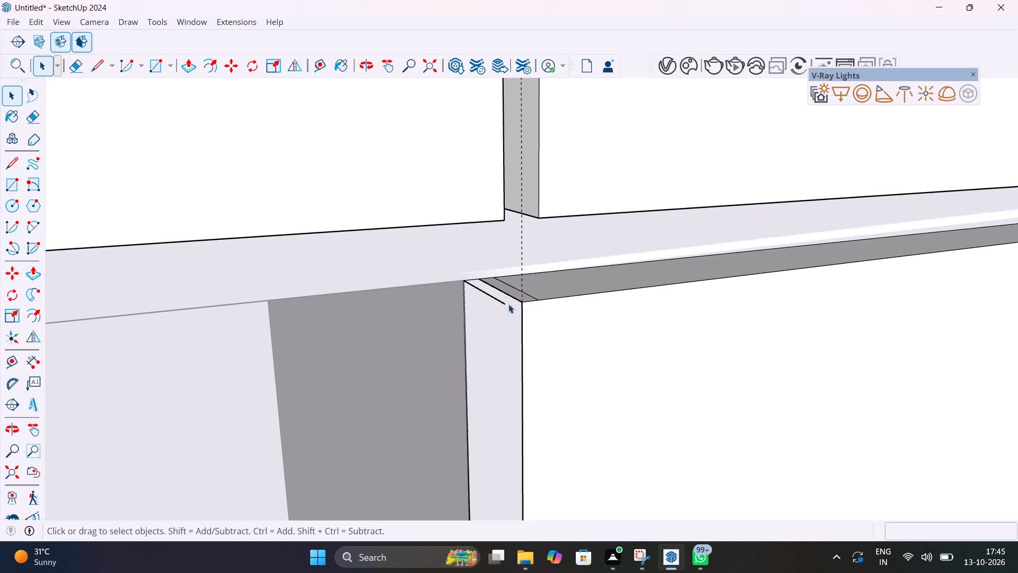
left_click(502, 302)
key("Delete")
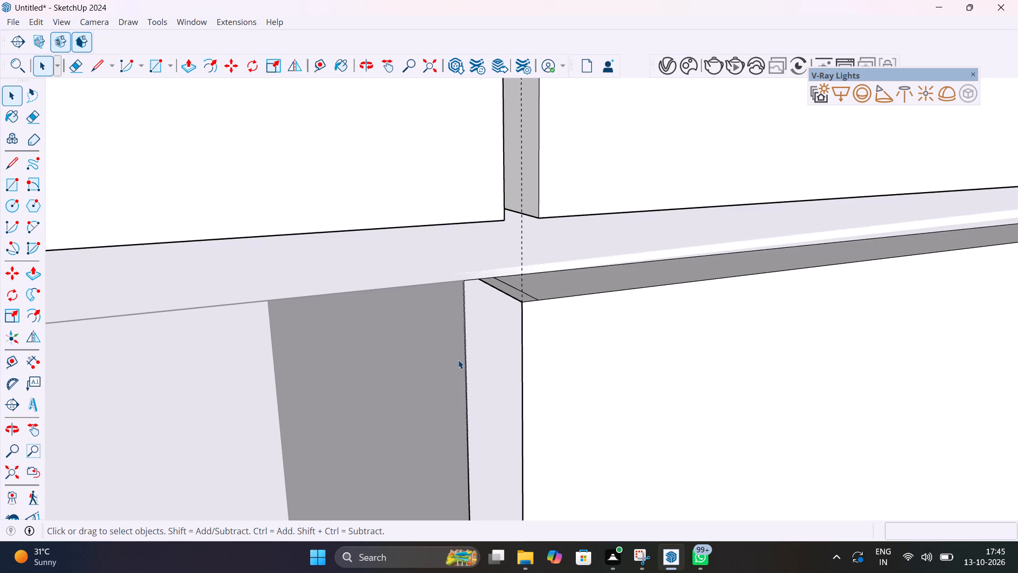
left_click(466, 360)
key("Delete")
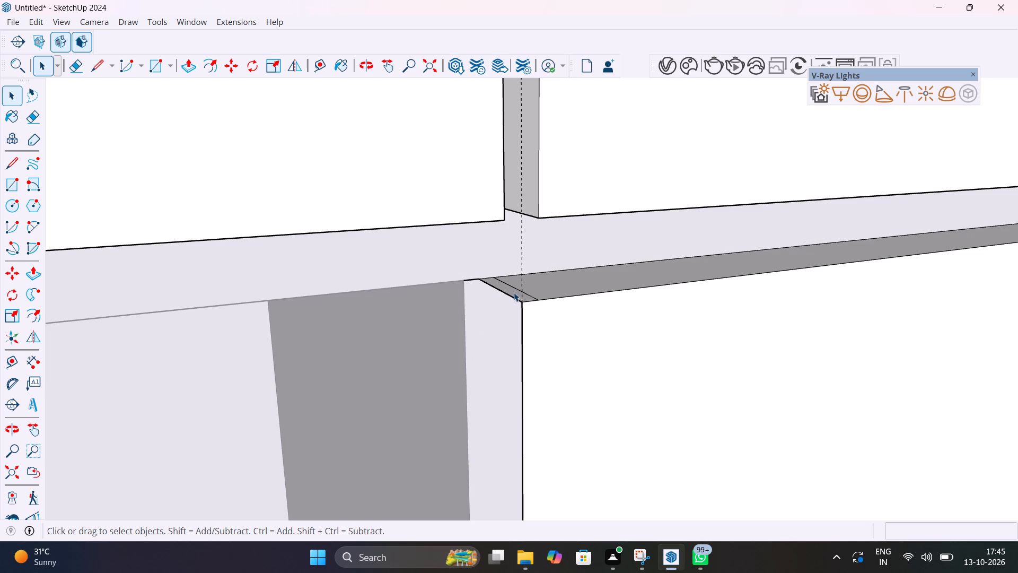
left_click(515, 297)
key("Delete")
scroll(522, 291, "up", 8)
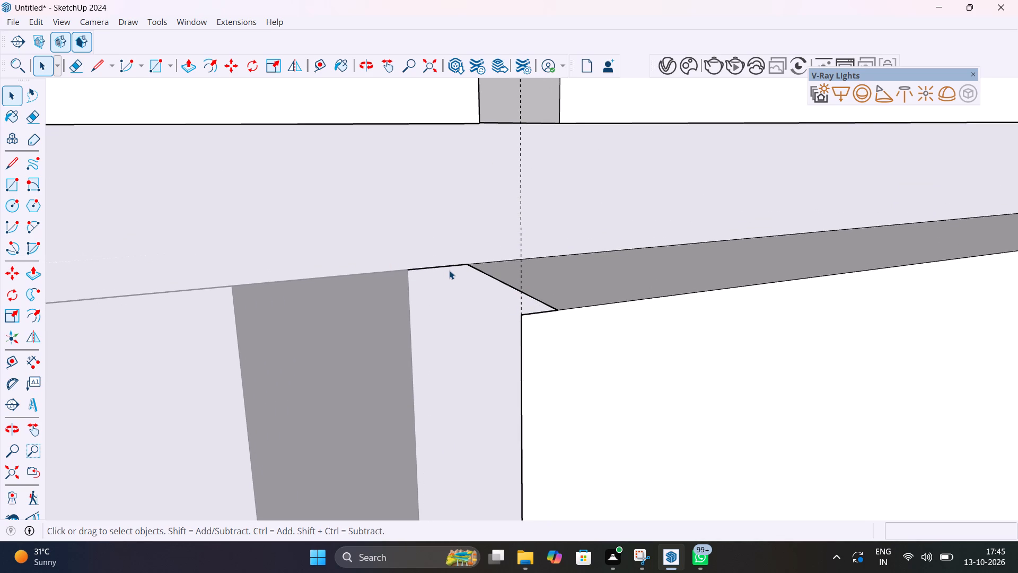
left_click(449, 267)
key("Delete")
Leave the shutter panel group's editing mode and return to the whole model.
scroll(449, 329, "down", 6)
scroll(434, 388, "down", 14)
middle_click_drag(436, 412, 748, 332)
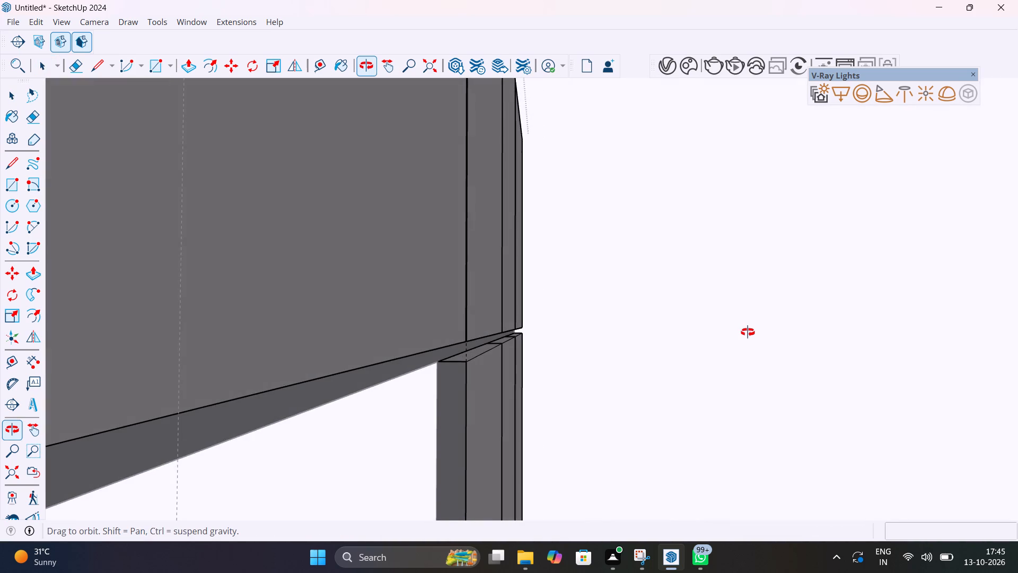
middle_click_drag(748, 332, 702, 316)
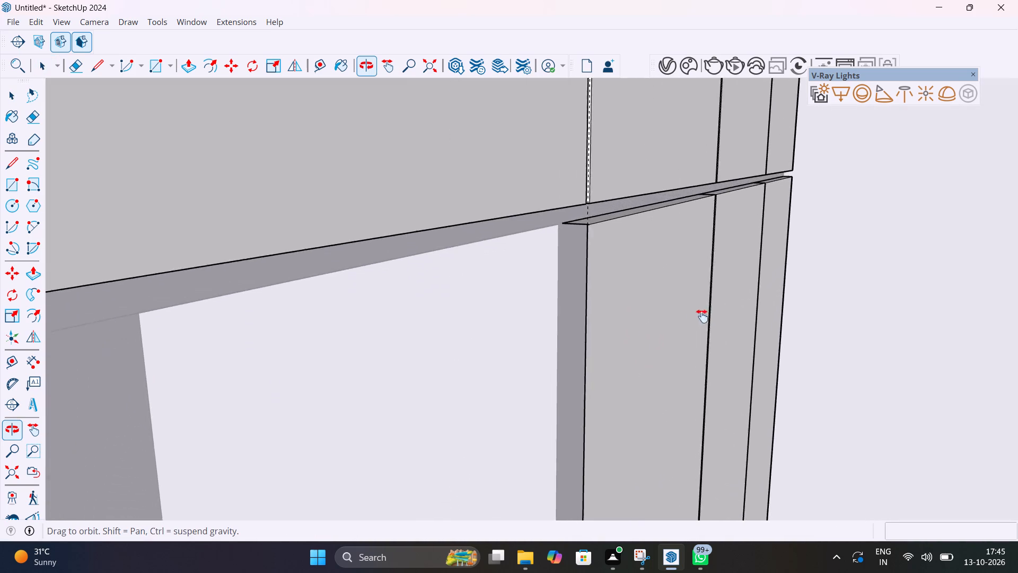
middle_click_drag(702, 316, 708, 312)
scroll(591, 397, "down", 20)
scroll(591, 397, "down", 4)
middle_click_drag(589, 437, 622, 382)
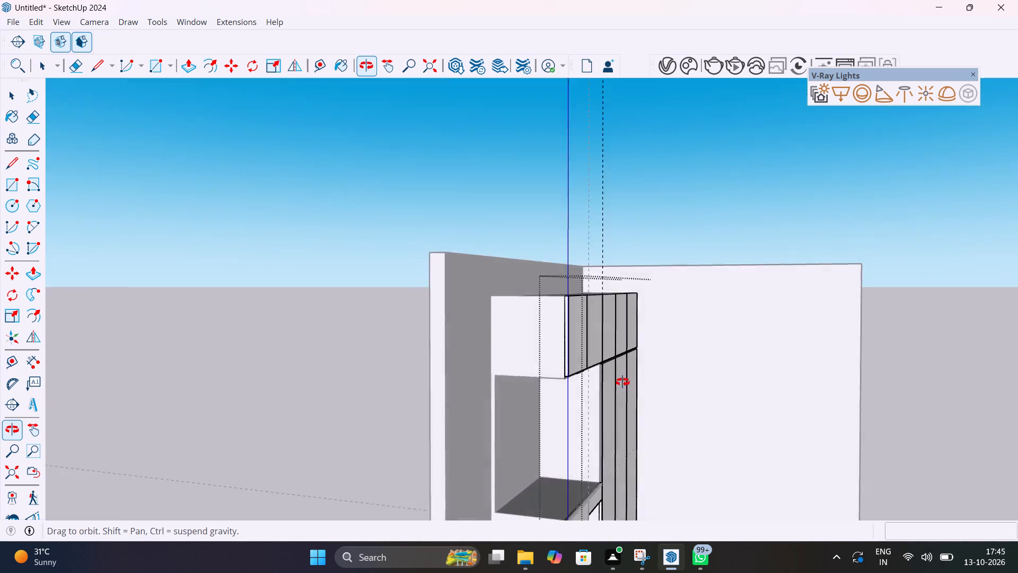
middle_click_drag(622, 382, 595, 383)
left_click(420, 167)
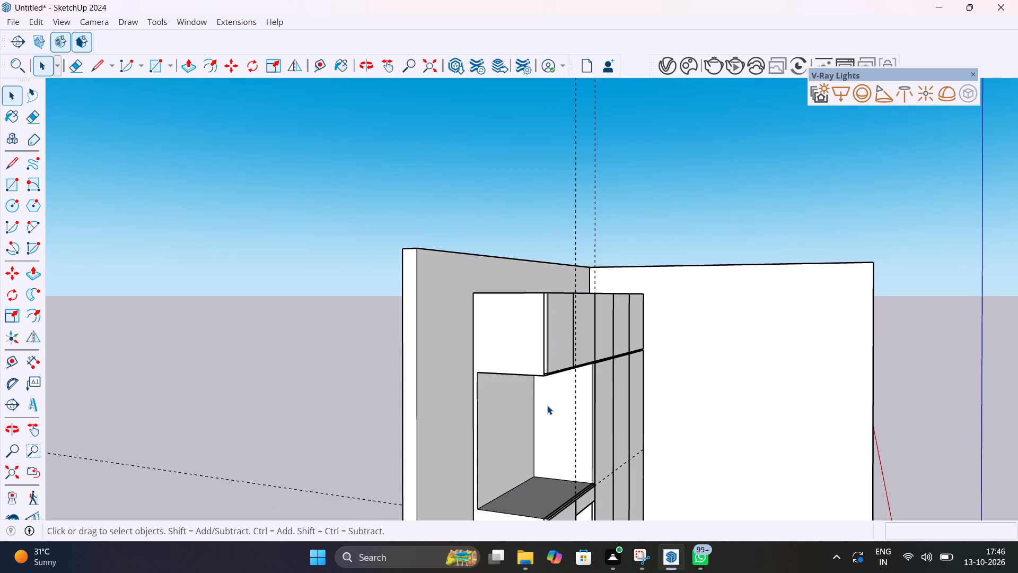
Draw a rectangle about 3' 6 3/16" by 1' 10 9/16" over the niche's side wall adjoining the tall shutters, from upper rear to lower front corner.
scroll(554, 407, "up", 9)
middle_click_drag(610, 419, 720, 402)
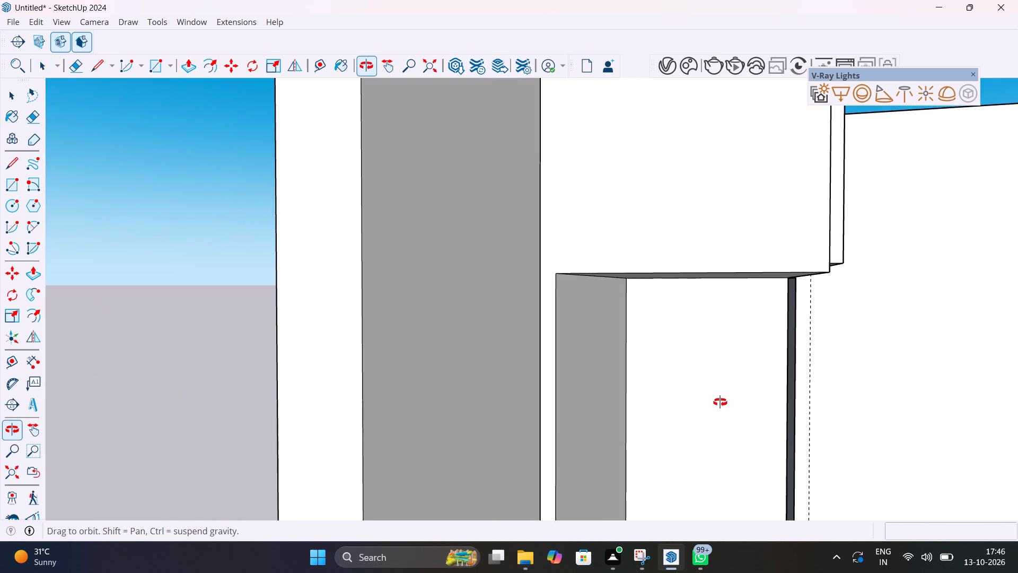
middle_click_drag(720, 402, 697, 366)
key("r")
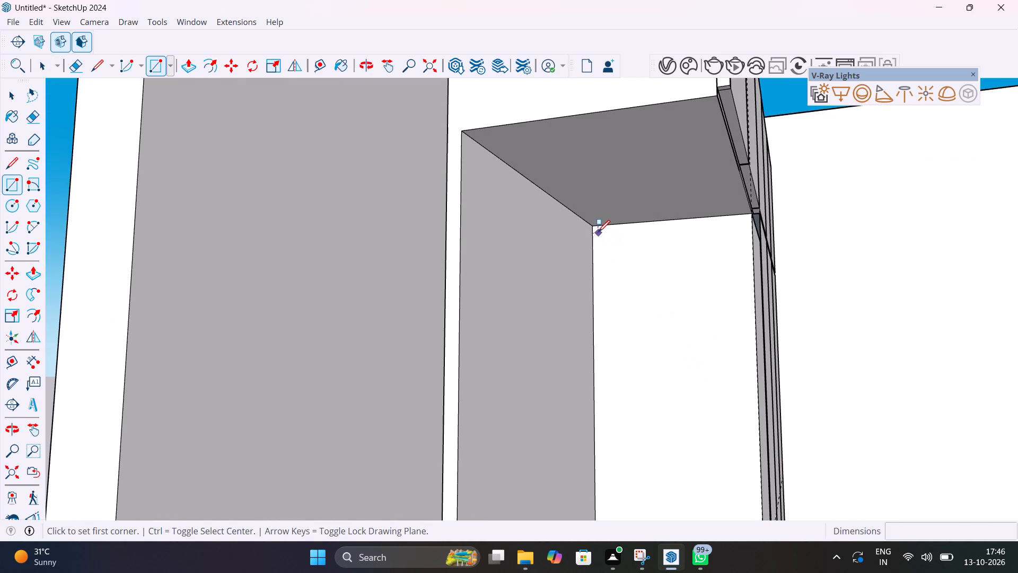
left_click(596, 230)
scroll(662, 341, "down", 9)
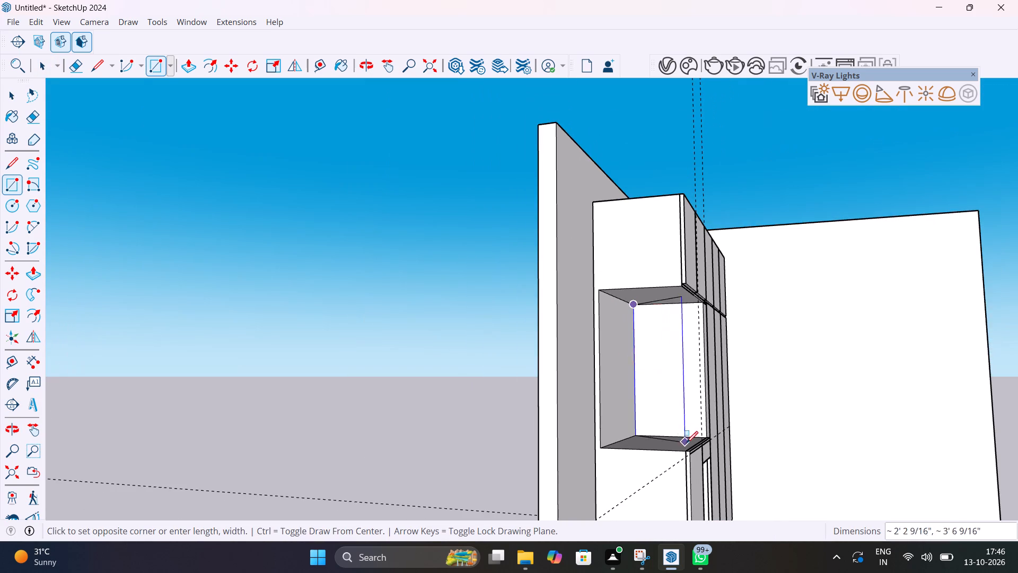
scroll(697, 435, "up", 8)
middle_click_drag(699, 435, 665, 481)
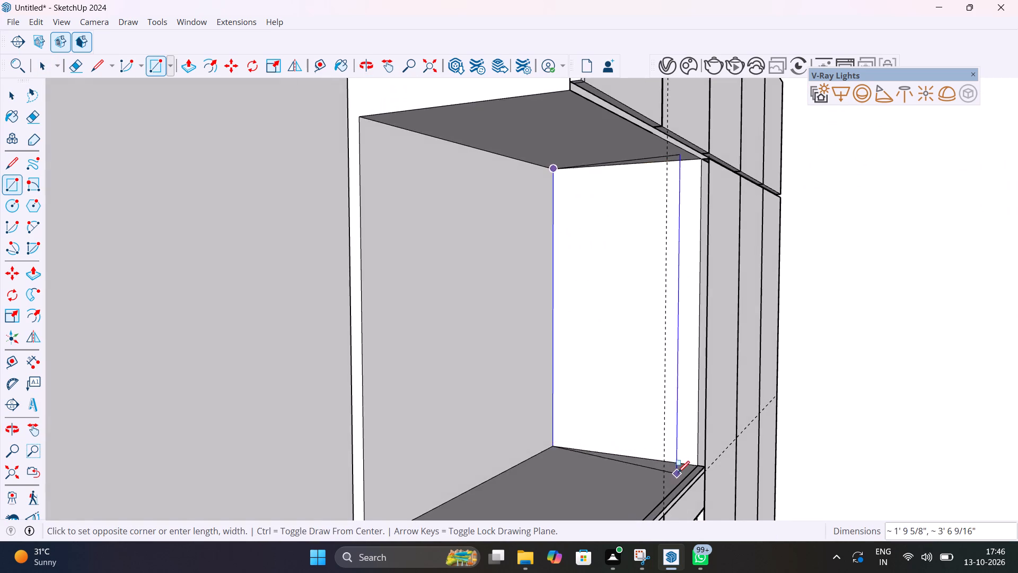
scroll(682, 466, "up", 10)
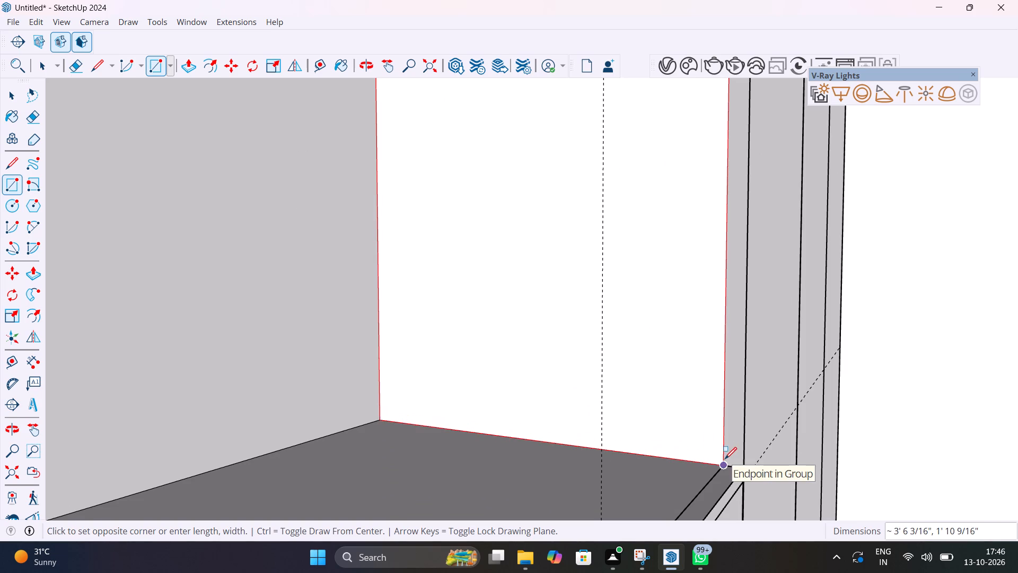
left_click(724, 459)
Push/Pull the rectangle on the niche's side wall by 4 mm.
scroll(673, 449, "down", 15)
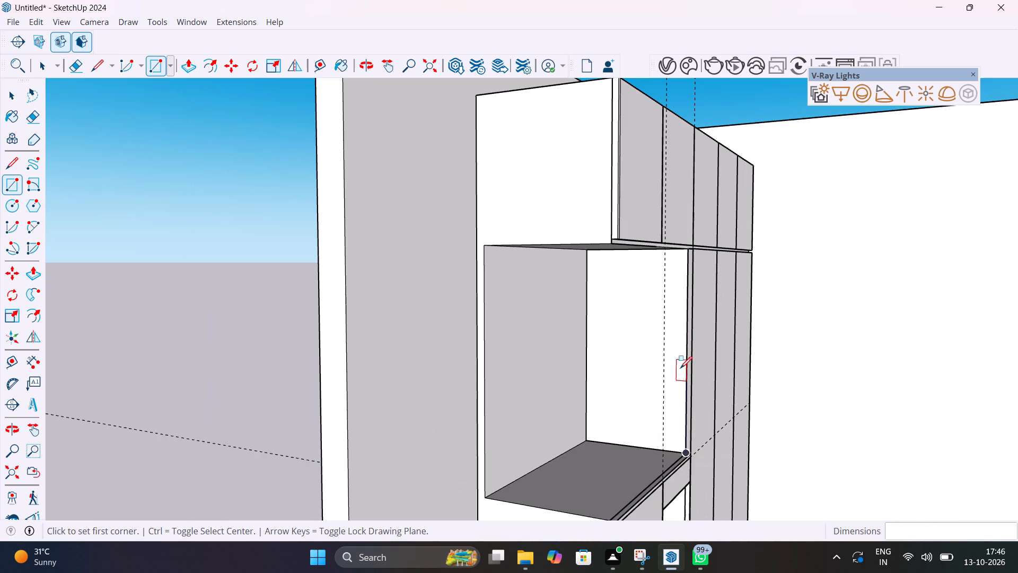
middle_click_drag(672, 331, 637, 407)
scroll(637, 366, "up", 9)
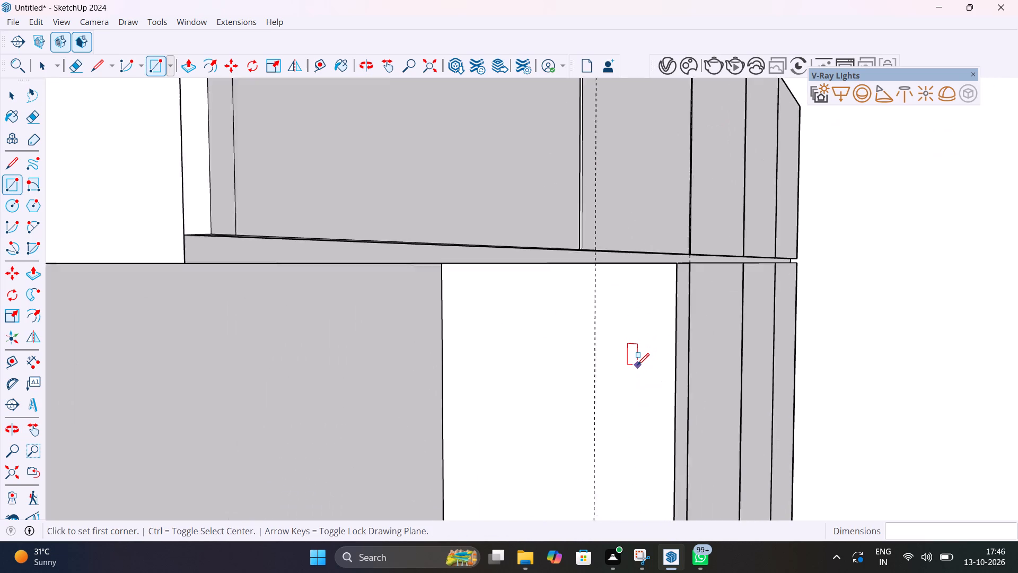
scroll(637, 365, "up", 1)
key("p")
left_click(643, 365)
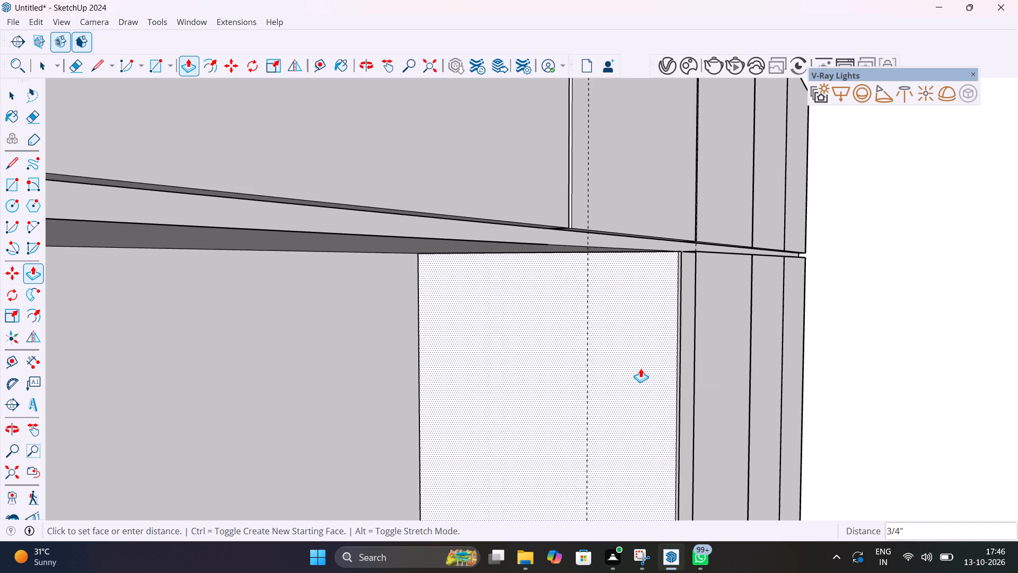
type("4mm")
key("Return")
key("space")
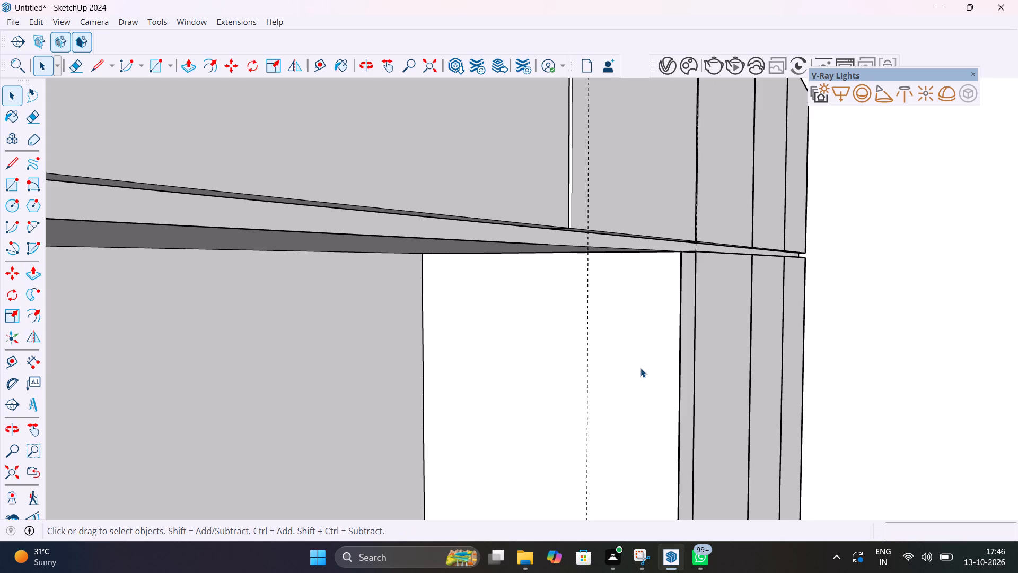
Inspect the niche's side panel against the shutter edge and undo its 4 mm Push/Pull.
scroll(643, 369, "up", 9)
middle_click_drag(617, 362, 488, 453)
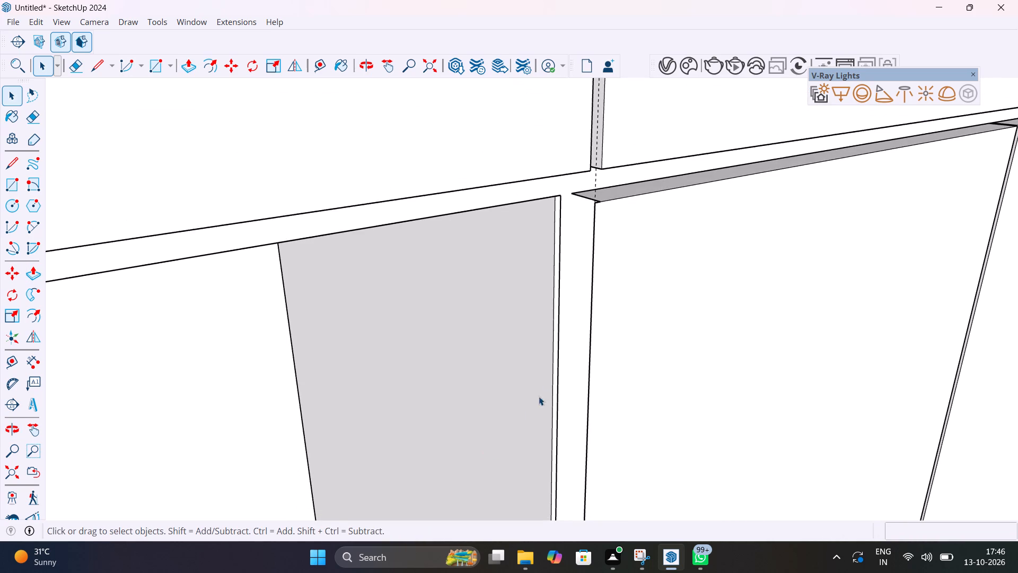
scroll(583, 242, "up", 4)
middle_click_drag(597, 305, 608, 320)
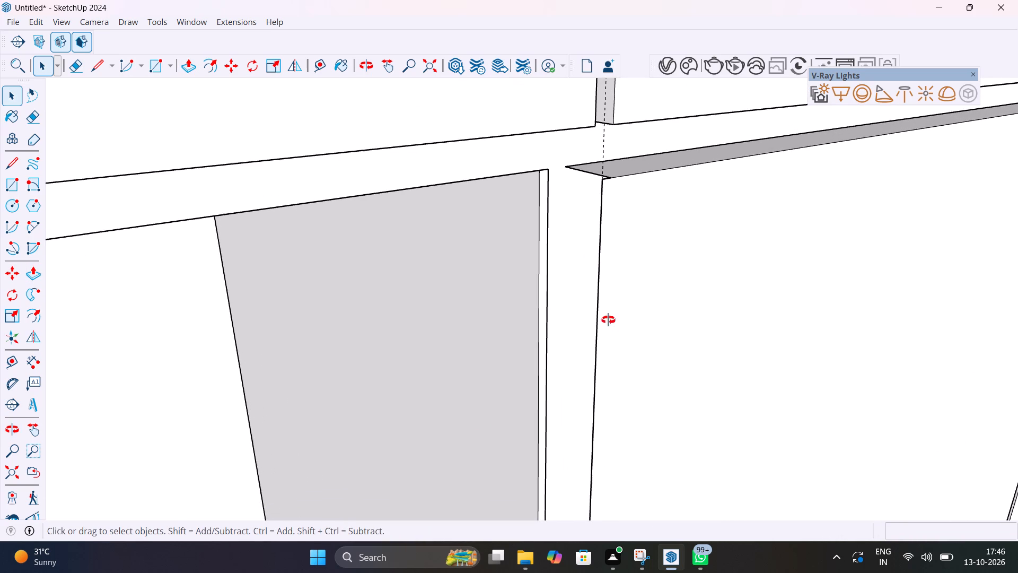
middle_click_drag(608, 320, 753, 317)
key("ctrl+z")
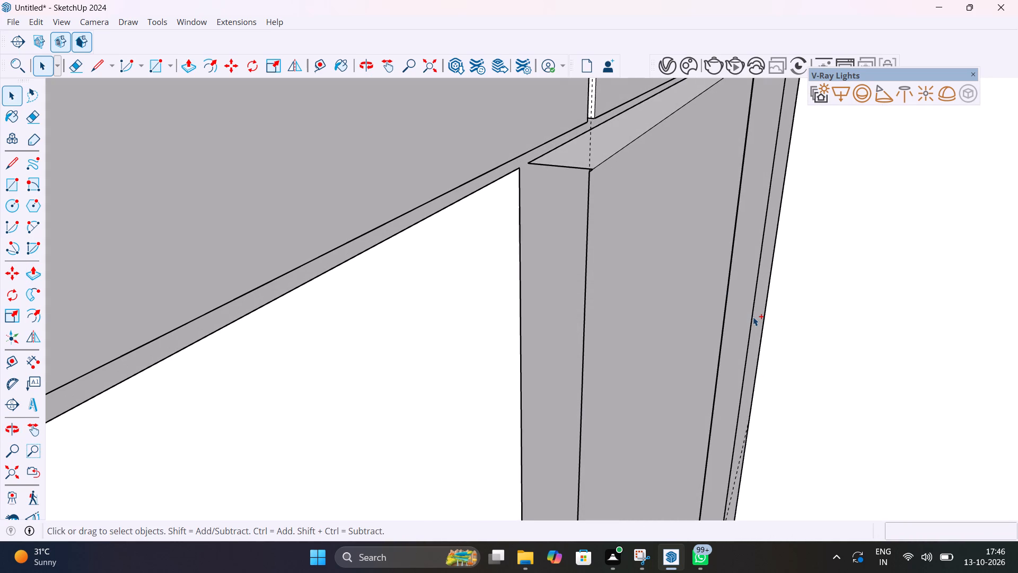
Undo the recent edits on the niche's side wall and adjoining shutter edge, and return to the whole model.
key("ctrl+z")
key("ctrl+z")
key("ctrl+z")
key("ctrl+z")
key("ctrl+z")
key("ctrl+z")
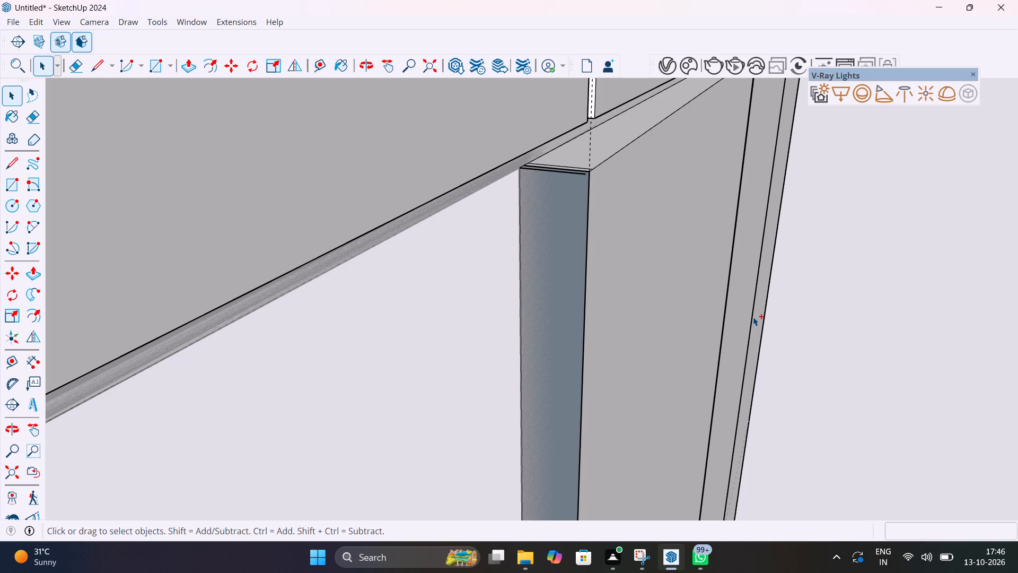
key("ctrl+z")
key("ctrl+z")
key("ctrl+z")
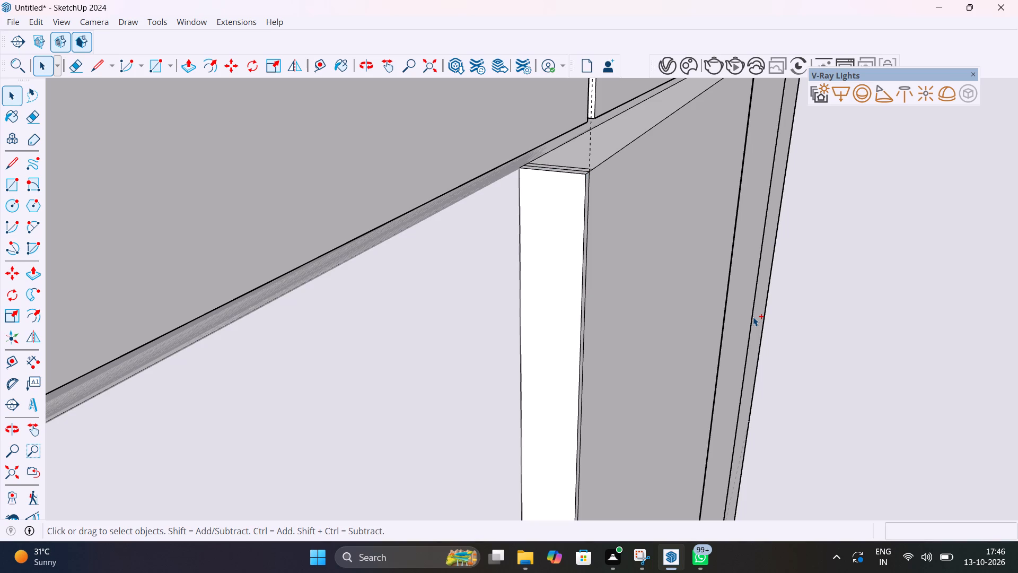
middle_click_drag(596, 316, 582, 310)
middle_click_drag(582, 310, 400, 308)
scroll(400, 308, "down", 20)
scroll(400, 308, "down", 10)
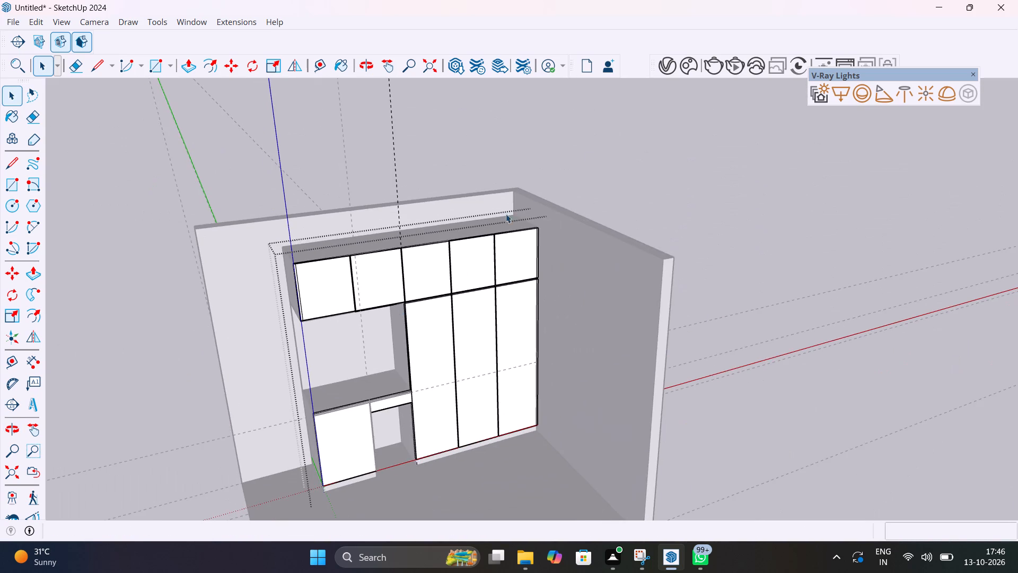
left_click(644, 130)
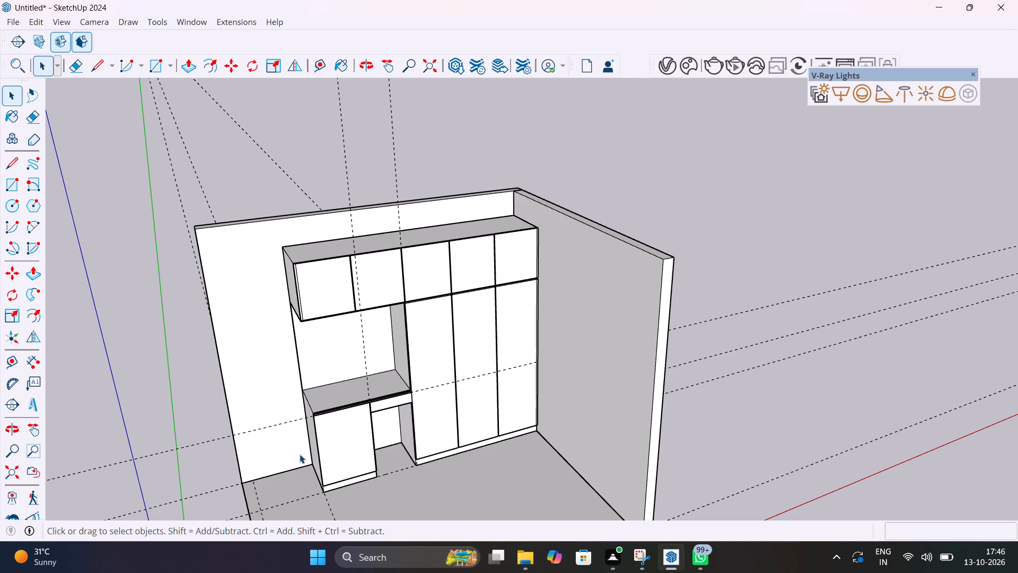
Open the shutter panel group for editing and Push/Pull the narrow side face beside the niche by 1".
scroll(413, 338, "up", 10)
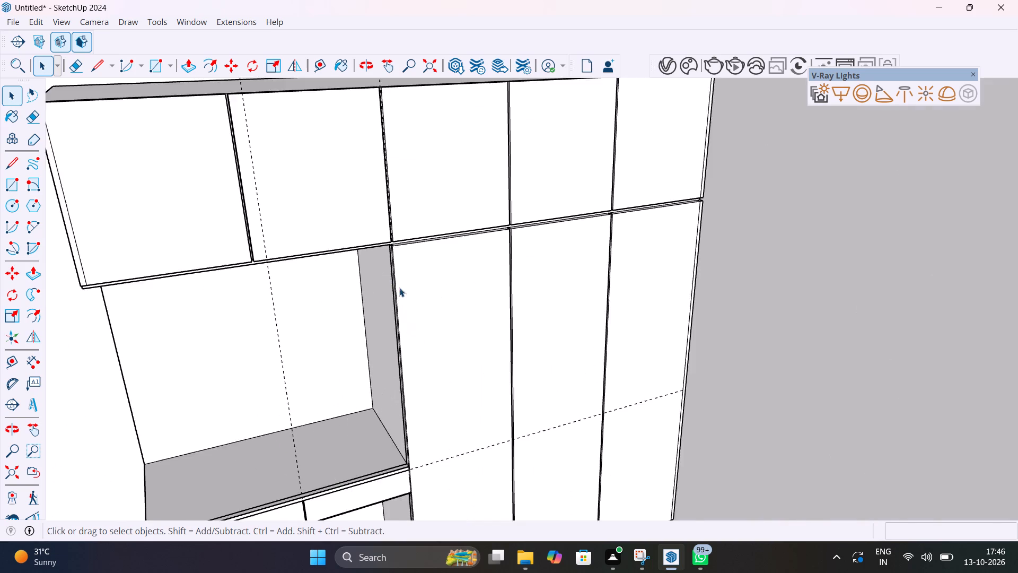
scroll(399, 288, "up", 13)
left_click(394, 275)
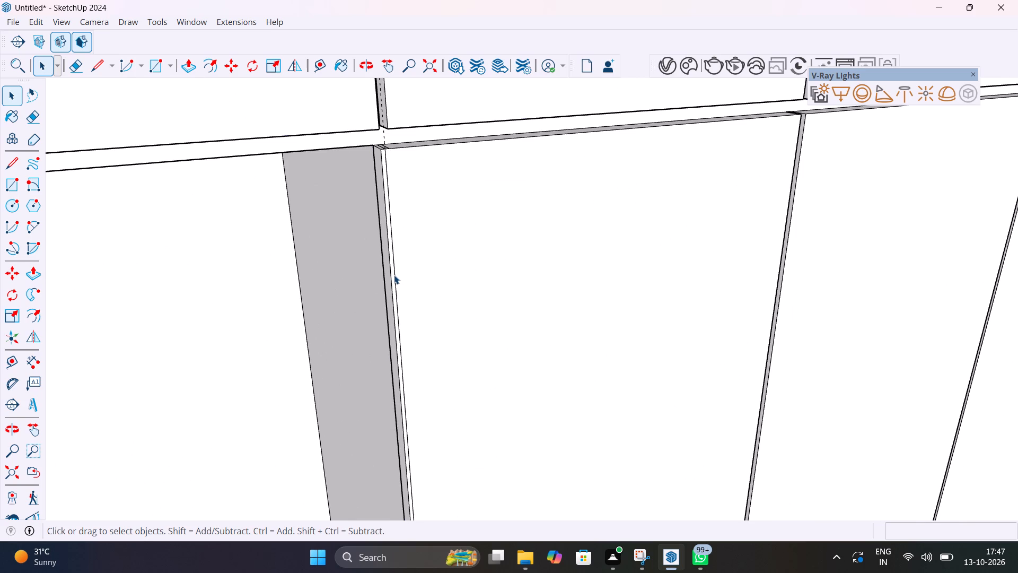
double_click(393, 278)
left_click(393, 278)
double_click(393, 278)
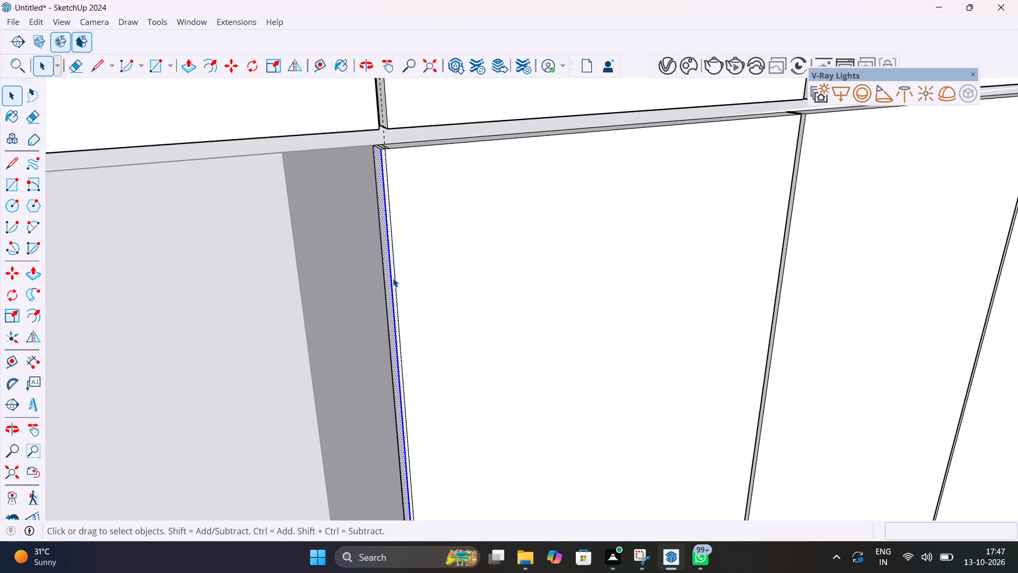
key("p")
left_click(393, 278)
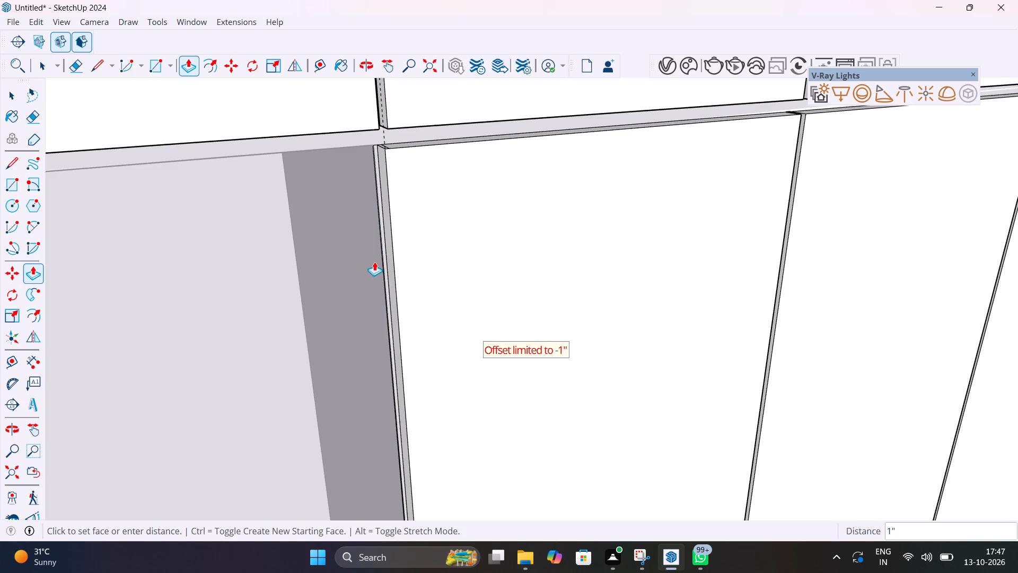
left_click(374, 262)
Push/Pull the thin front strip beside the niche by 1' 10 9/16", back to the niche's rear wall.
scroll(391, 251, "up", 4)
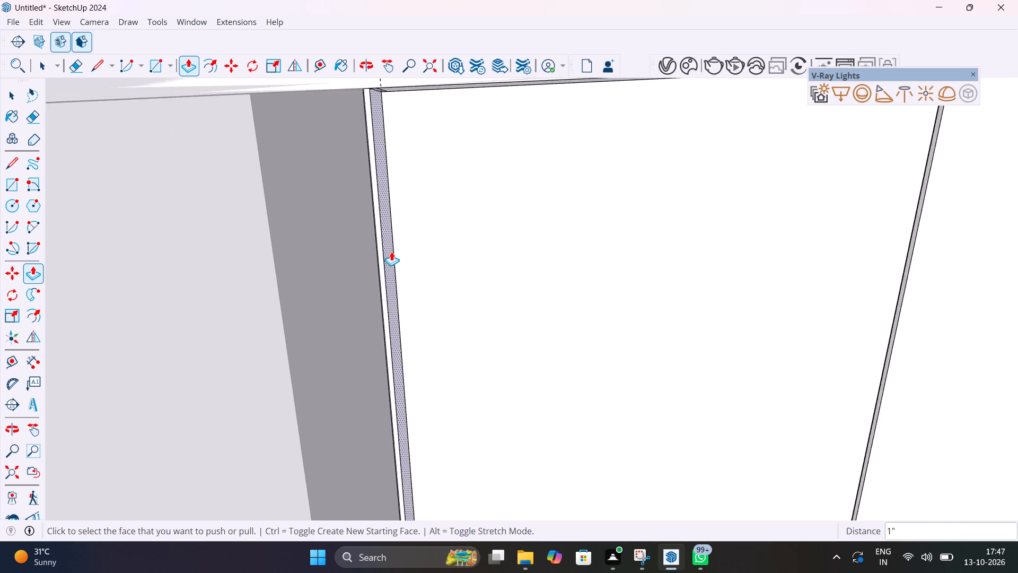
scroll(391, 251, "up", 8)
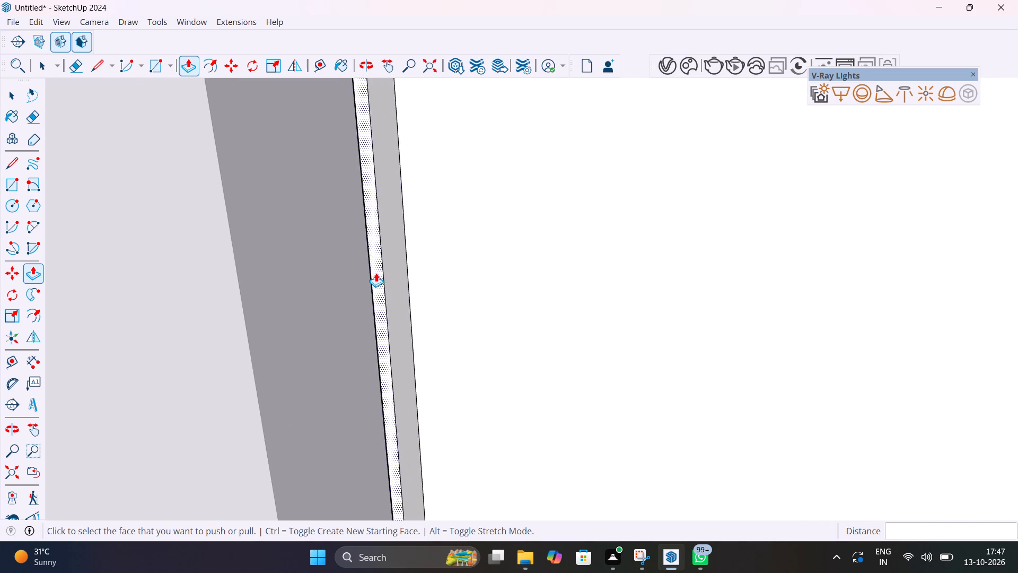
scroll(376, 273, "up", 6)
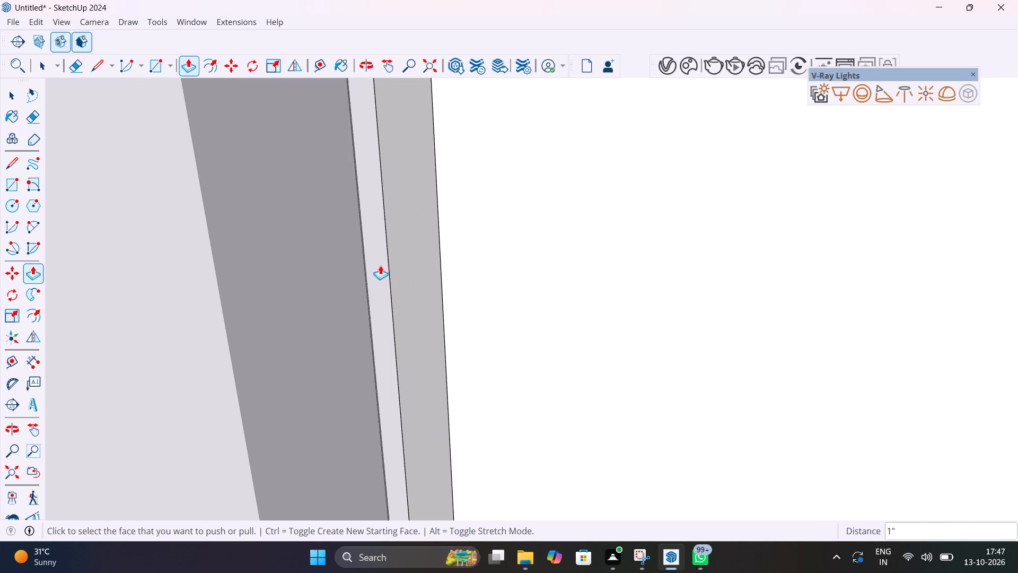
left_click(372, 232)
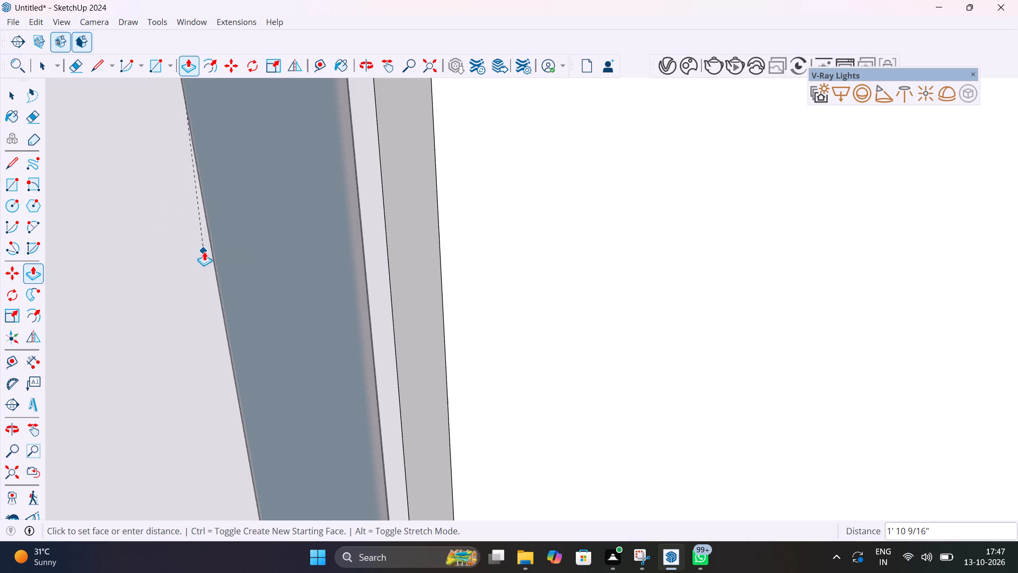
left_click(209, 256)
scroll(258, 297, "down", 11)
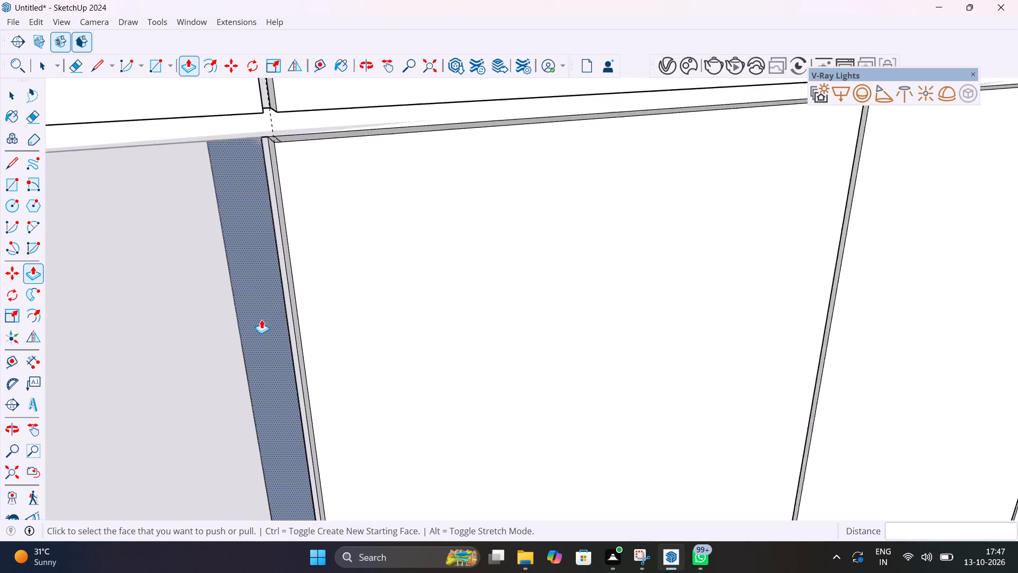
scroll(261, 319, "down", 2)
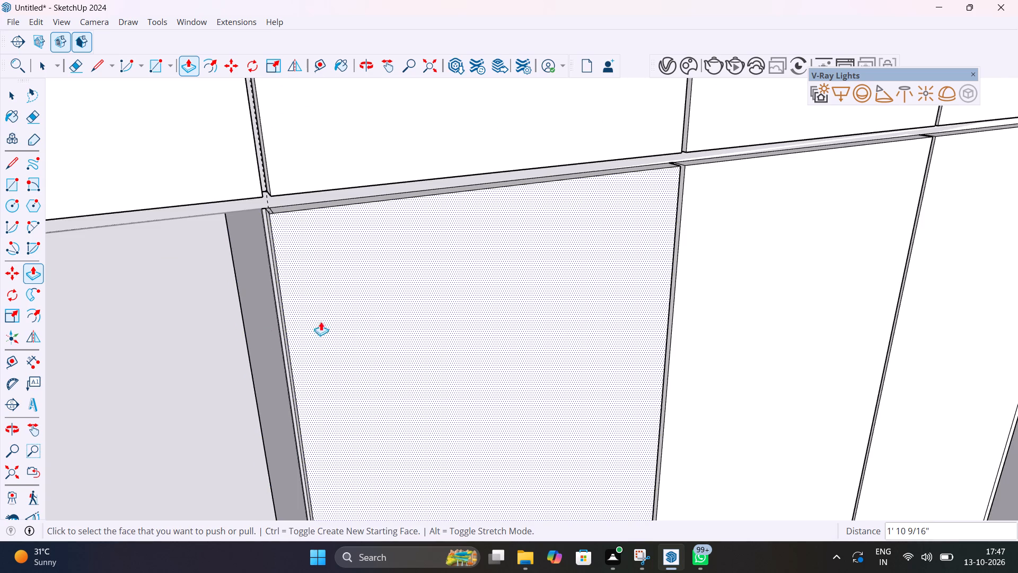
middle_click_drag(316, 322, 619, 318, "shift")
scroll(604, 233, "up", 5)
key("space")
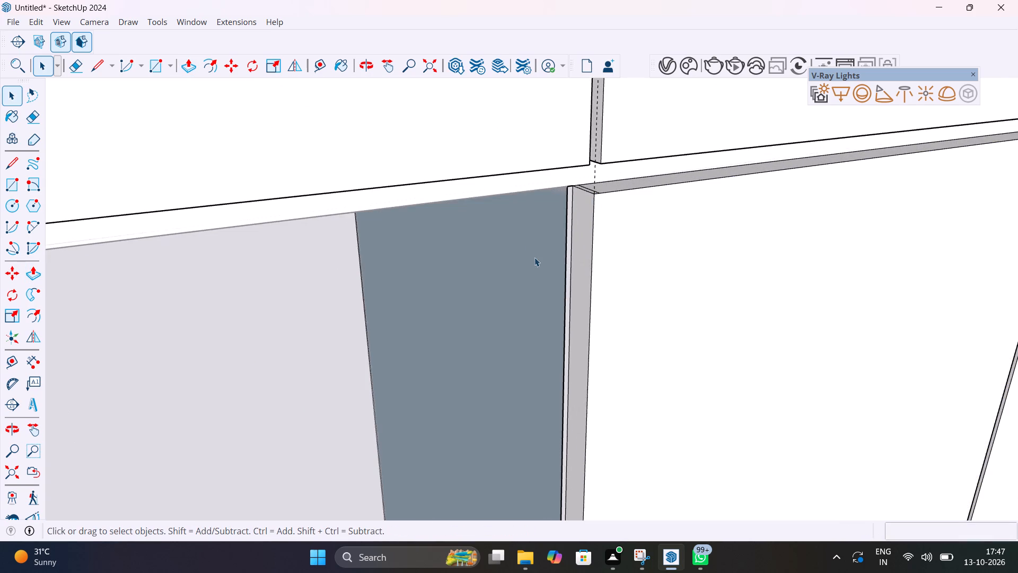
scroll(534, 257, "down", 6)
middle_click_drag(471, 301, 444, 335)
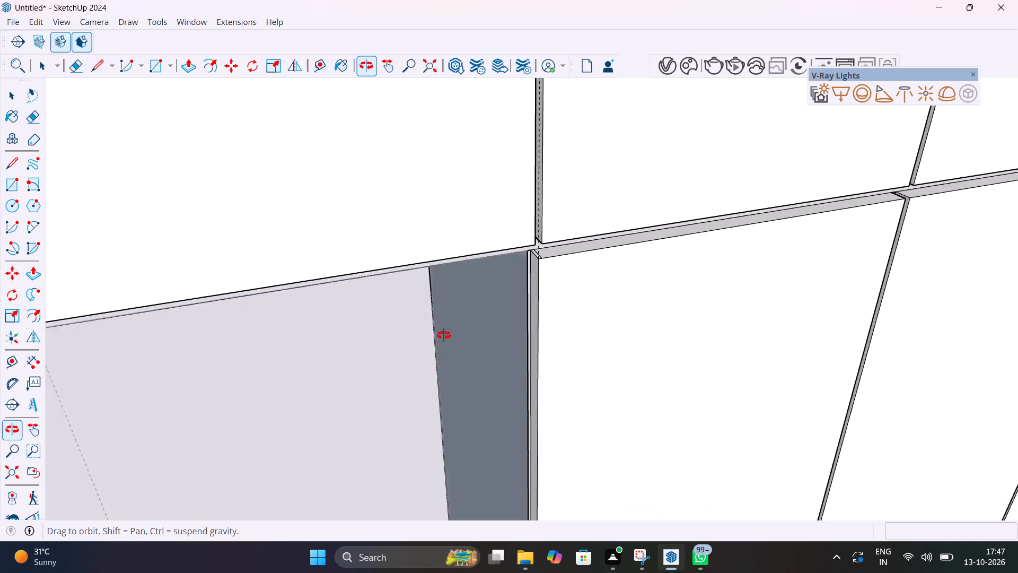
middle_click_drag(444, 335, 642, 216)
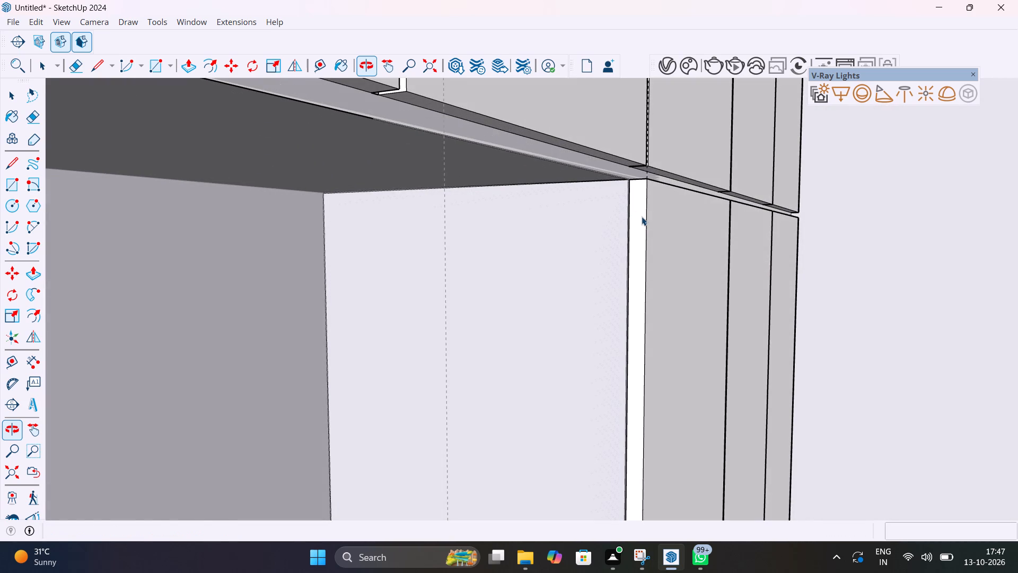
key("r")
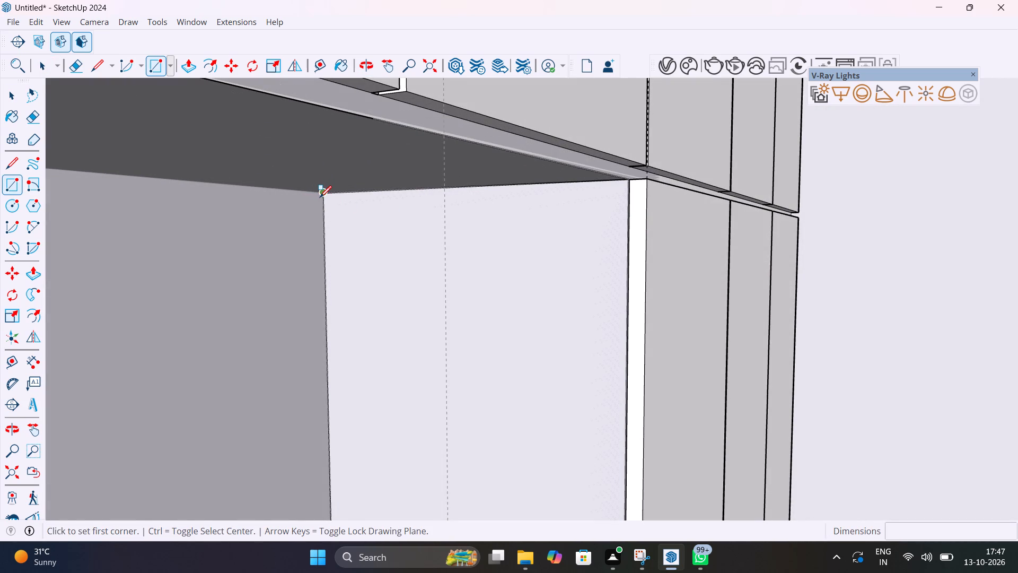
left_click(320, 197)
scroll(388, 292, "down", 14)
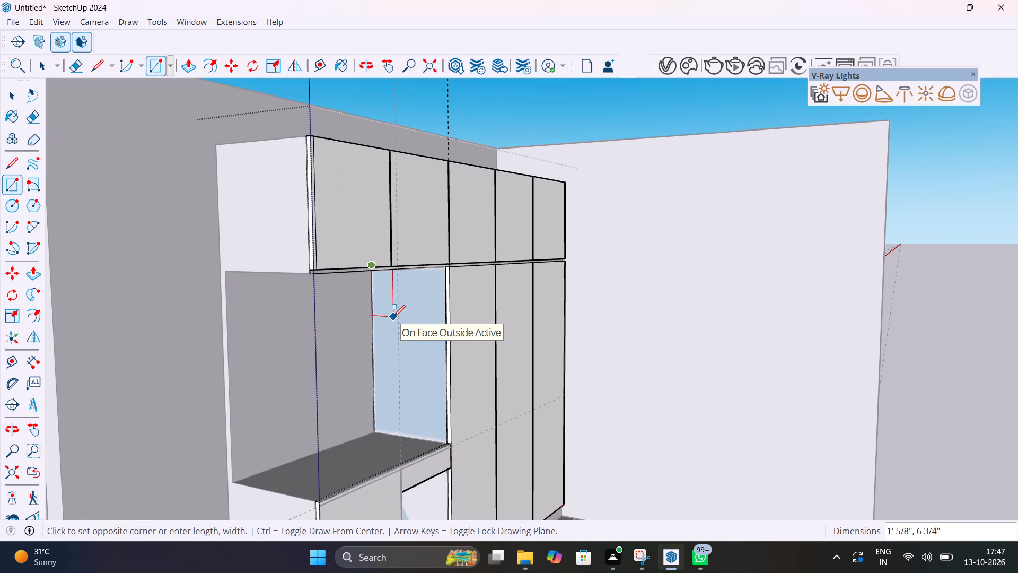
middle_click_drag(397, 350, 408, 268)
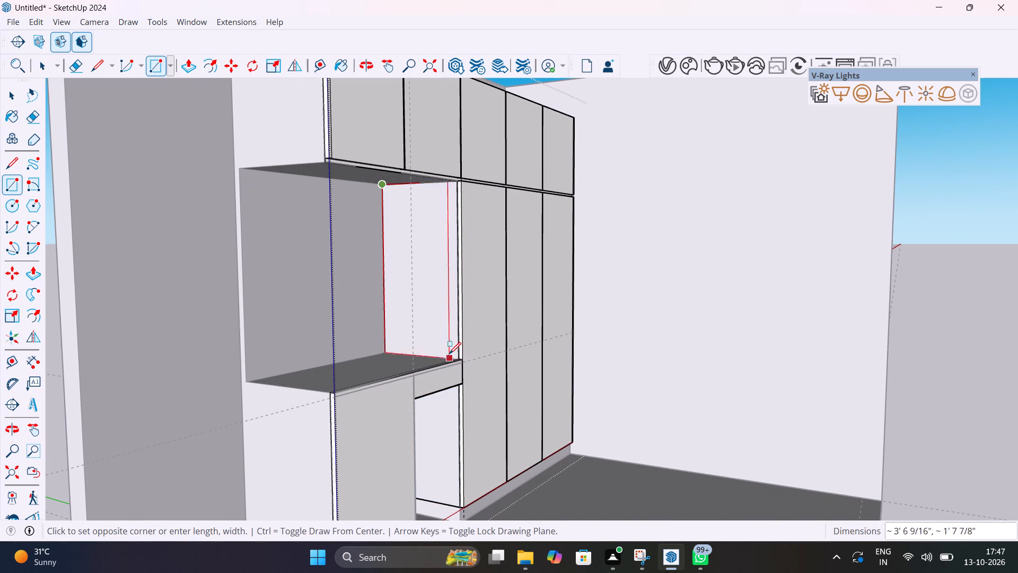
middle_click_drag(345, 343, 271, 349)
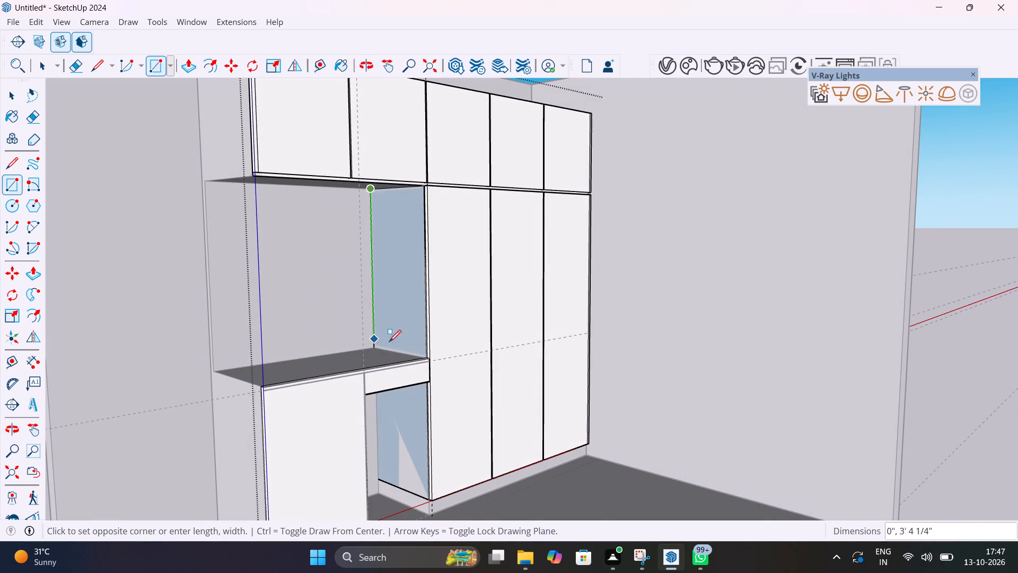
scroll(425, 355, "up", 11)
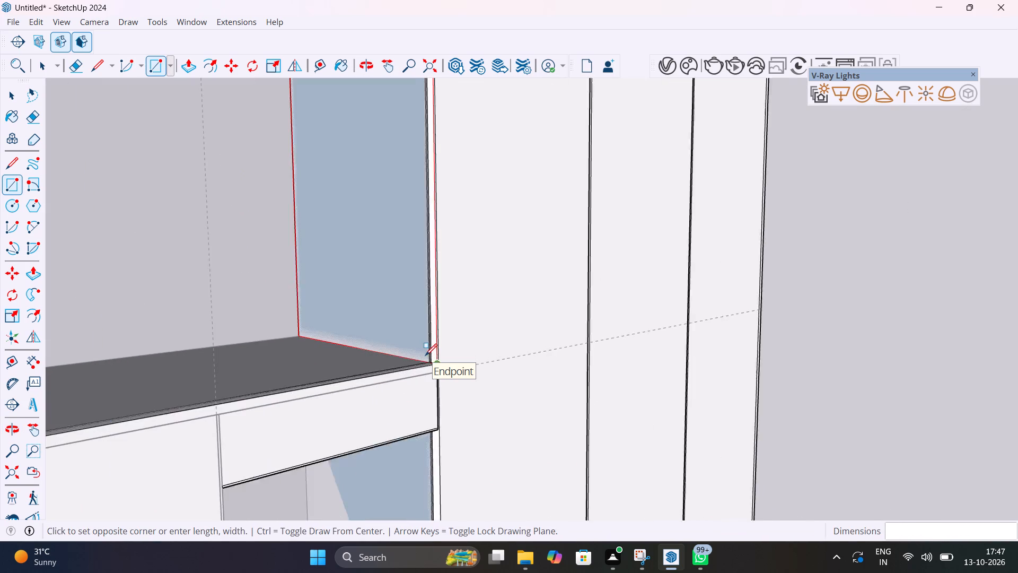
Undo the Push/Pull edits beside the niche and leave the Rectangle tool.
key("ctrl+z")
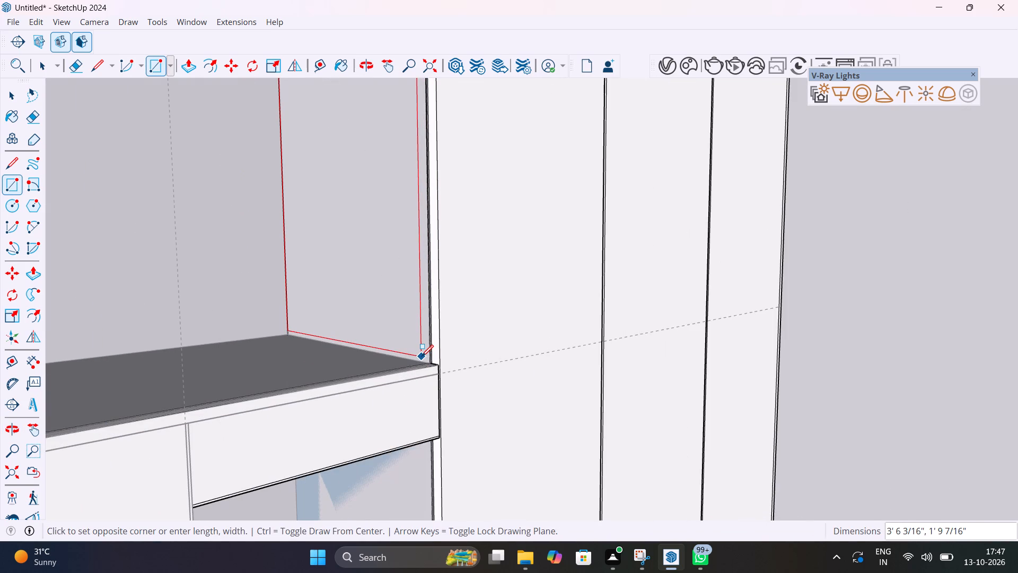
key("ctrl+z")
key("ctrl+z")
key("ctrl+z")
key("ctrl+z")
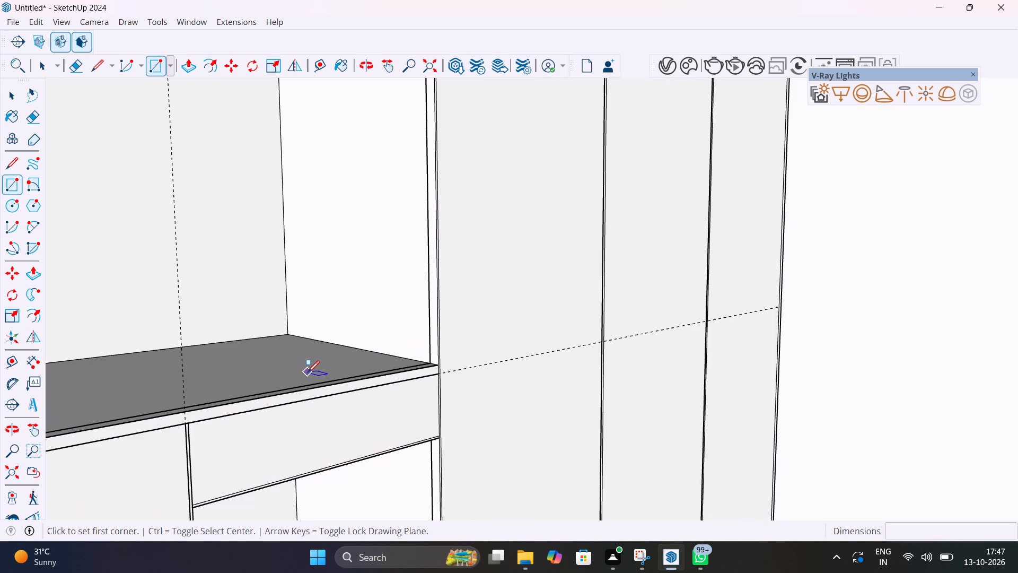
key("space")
Open the shutter panel group for editing and erase the short edge across the top of the gap between the first two tall shutters.
scroll(307, 372, "down", 16)
middle_click_drag(359, 364, 235, 405)
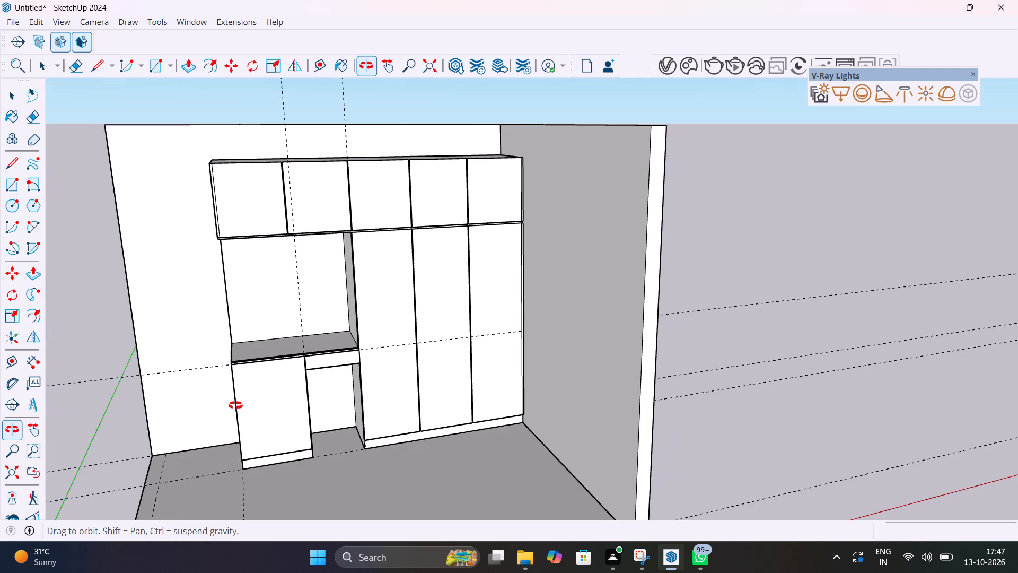
middle_click_drag(235, 405, 332, 392)
left_click(198, 276)
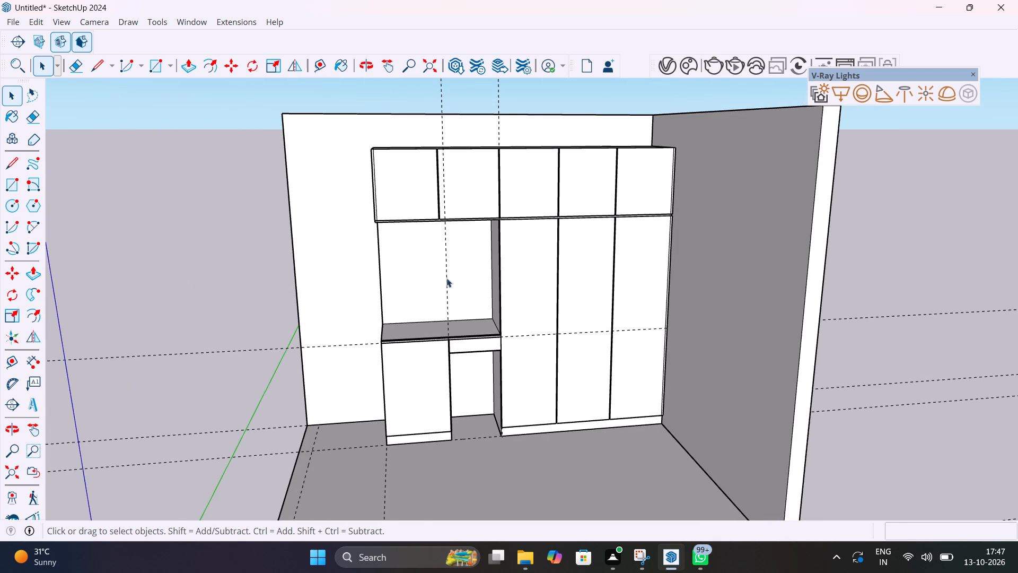
scroll(504, 268, "up", 10)
scroll(470, 230, "up", 6)
middle_click_drag(478, 224, 323, 409, "shift")
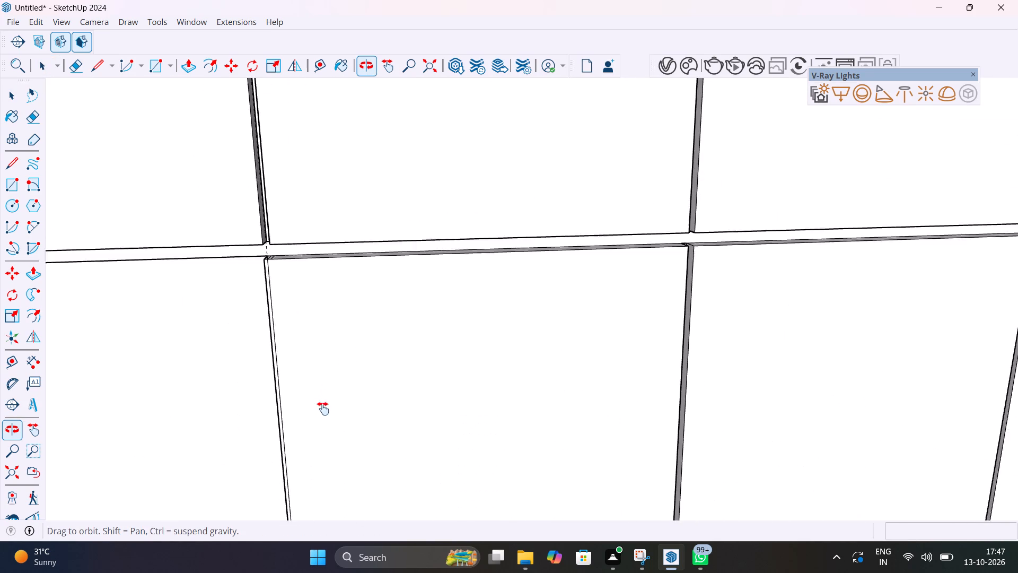
middle_click_drag(323, 409, 443, 462, "shift")
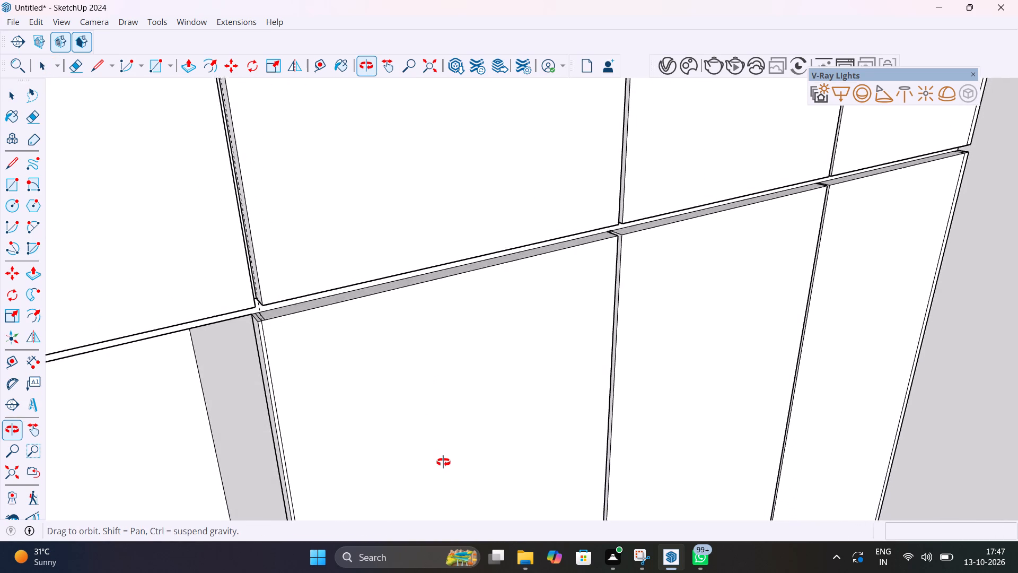
middle_click_drag(443, 462, 167, 453, "shift")
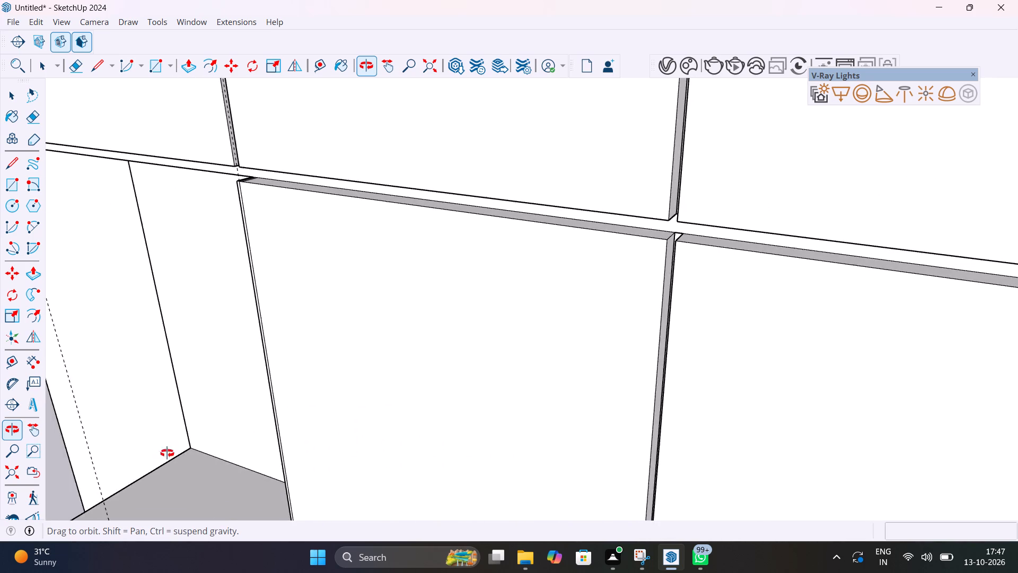
middle_click_drag(167, 453, 268, 411, "shift")
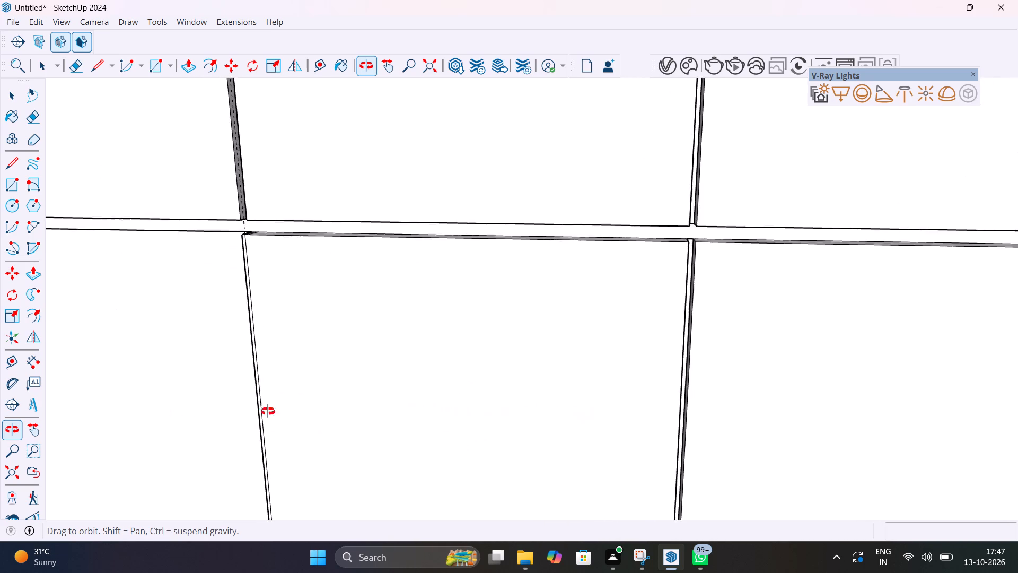
middle_click_drag(268, 411, 295, 411, "shift")
double_click(298, 401)
scroll(393, 364, "up", 5)
middle_click_drag(470, 344, 282, 435)
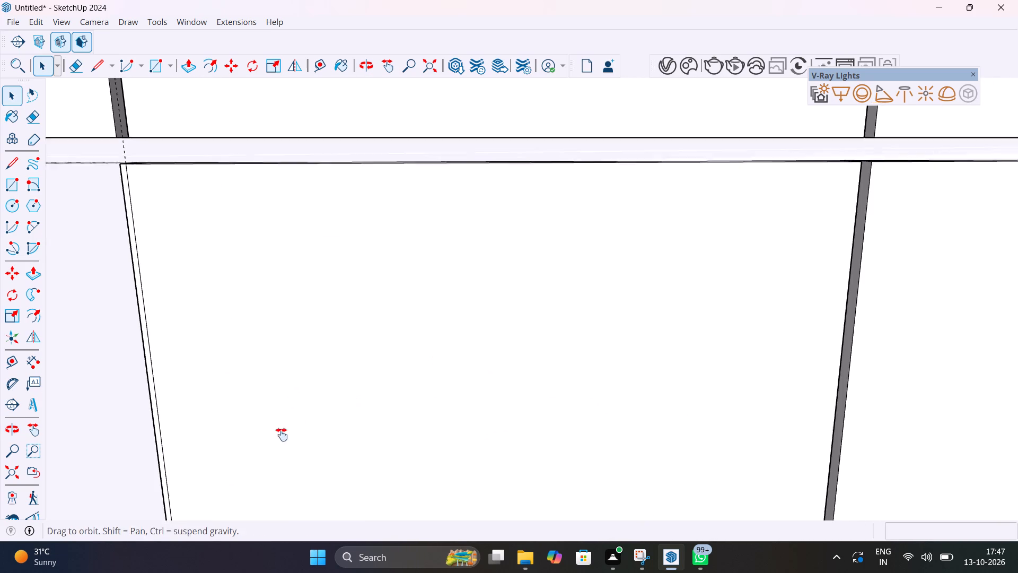
middle_click_drag(282, 435, 215, 464)
scroll(215, 464, "up", 1, "shift")
scroll(602, 291, "up", 5)
middle_click_drag(602, 291, 381, 417, "shift")
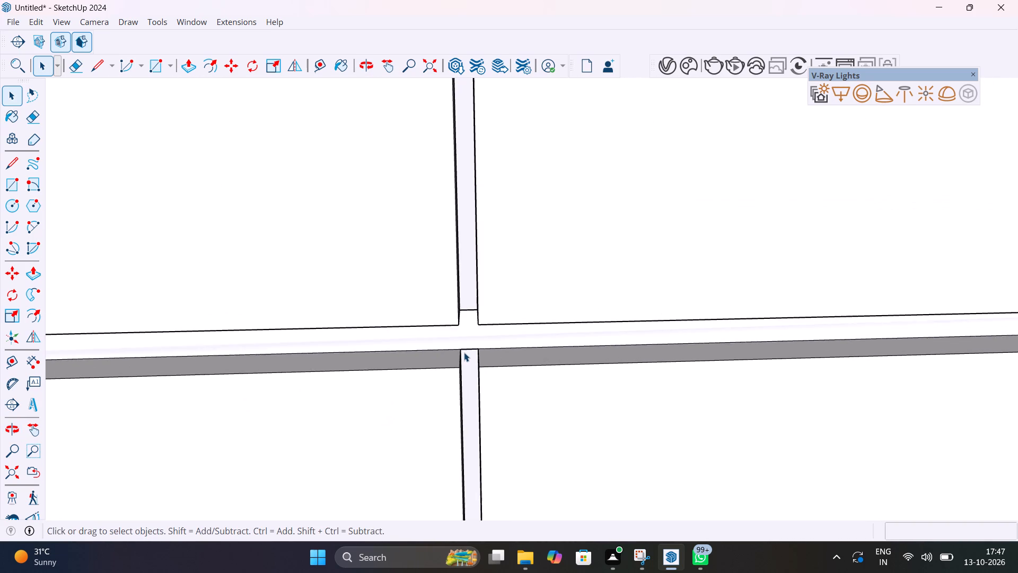
scroll(467, 351, "up", 16)
middle_click_drag(470, 351, 463, 340)
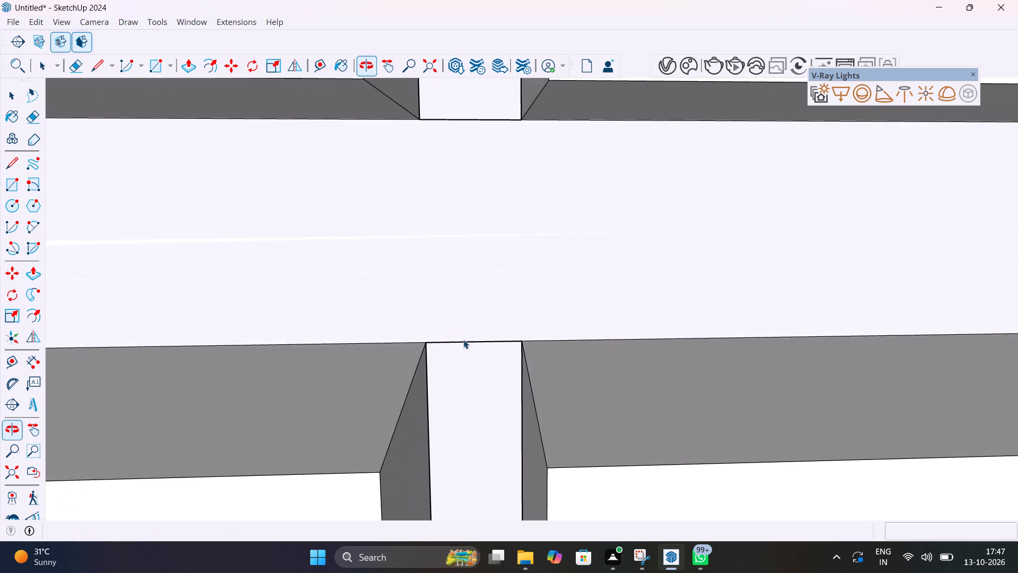
key("e")
left_click_drag(463, 340, 468, 345)
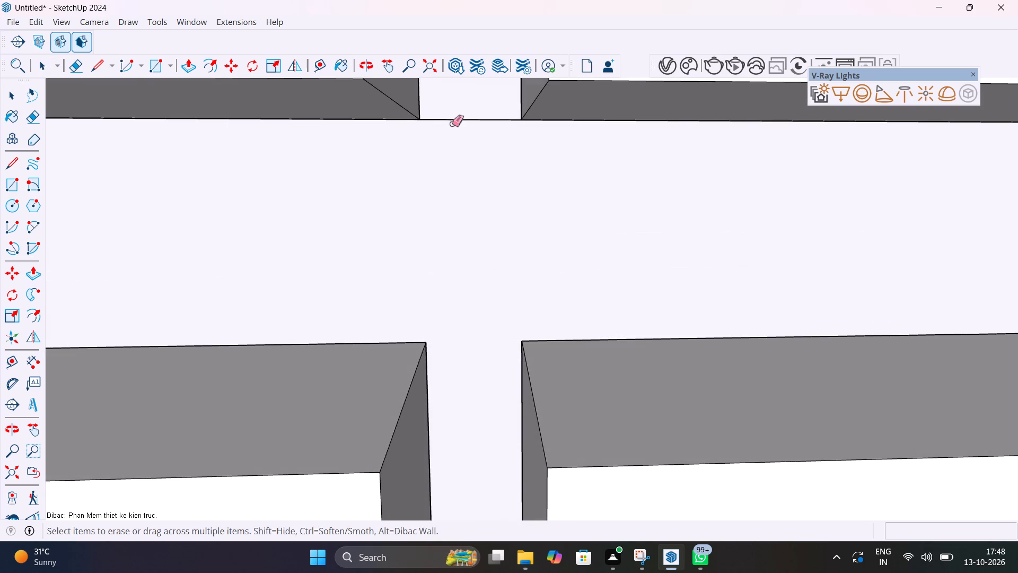
Erase the short edges across the bottoms of the upper shutter gaps, above the first two tall shutters' joint and above the niche's corner.
left_click(458, 117)
left_click_drag(458, 117, 461, 124)
scroll(480, 199, "down", 6)
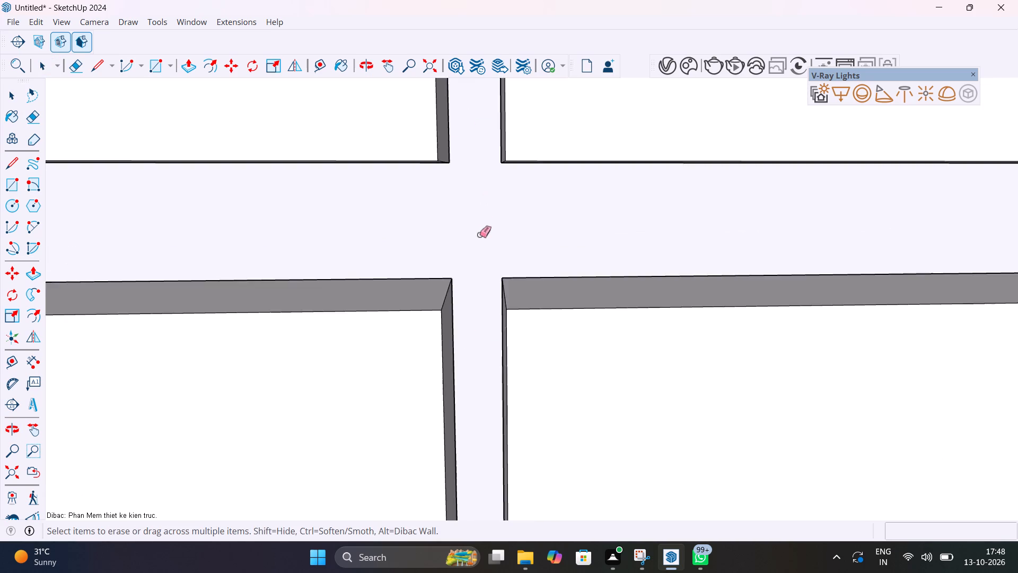
scroll(479, 235, "down", 20)
scroll(479, 235, "down", 3)
middle_click_drag(308, 240, 888, 254, "shift")
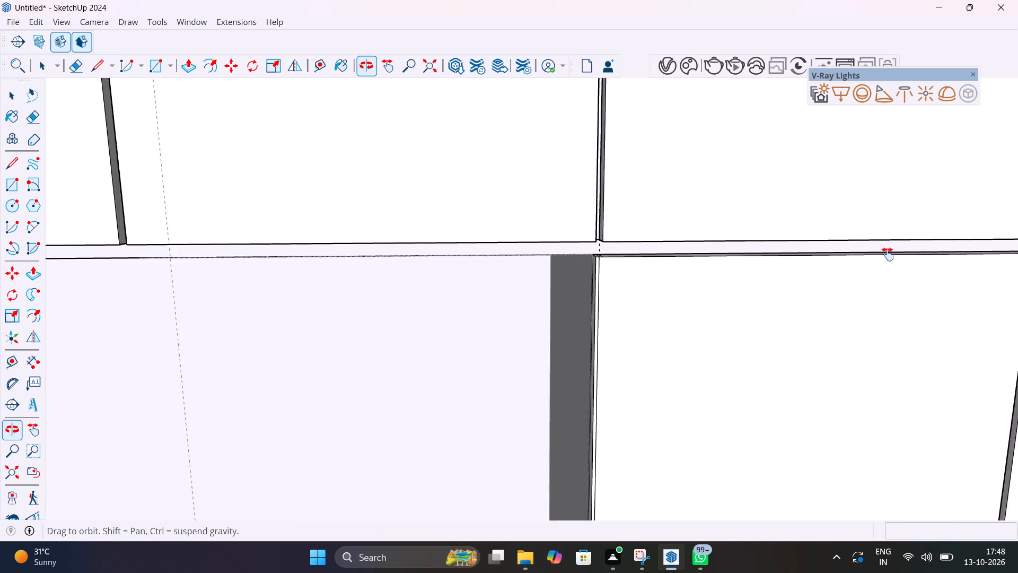
middle_click_drag(888, 254, 887, 254, "shift")
scroll(611, 236, "up", 17)
middle_click(624, 298)
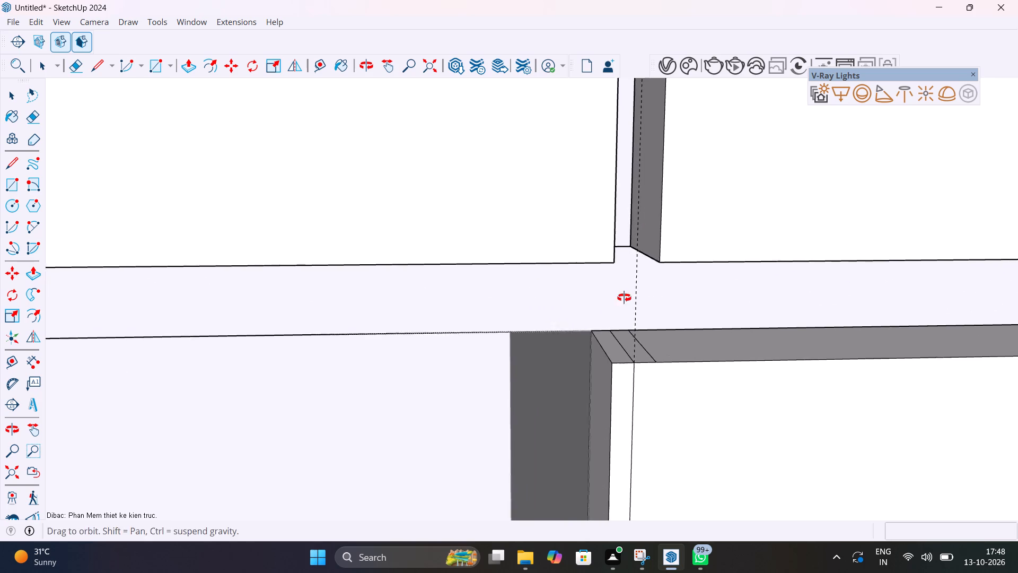
scroll(624, 298, "up", 12)
left_click_drag(586, 150, 585, 125)
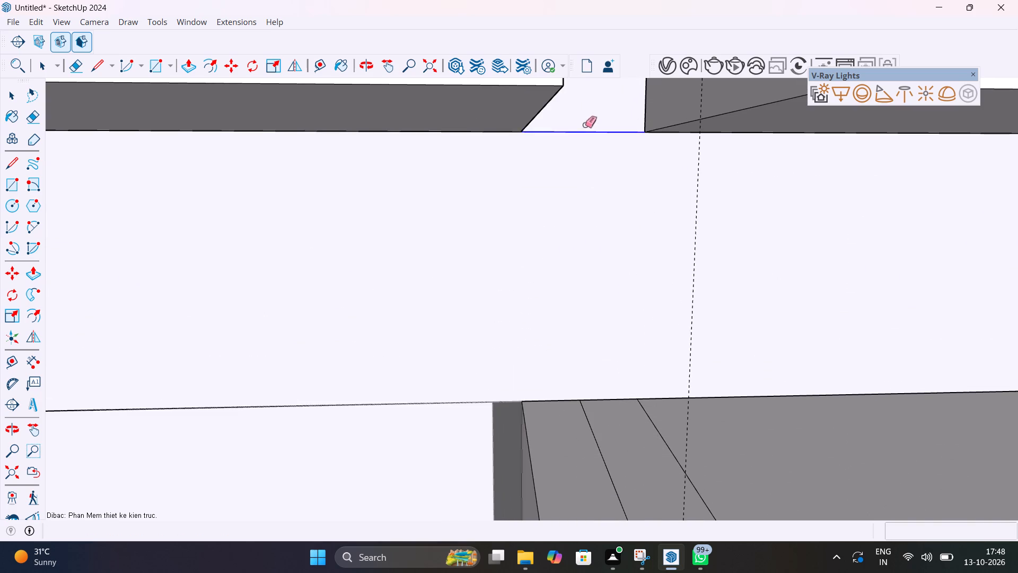
left_click_drag(585, 125, 585, 123)
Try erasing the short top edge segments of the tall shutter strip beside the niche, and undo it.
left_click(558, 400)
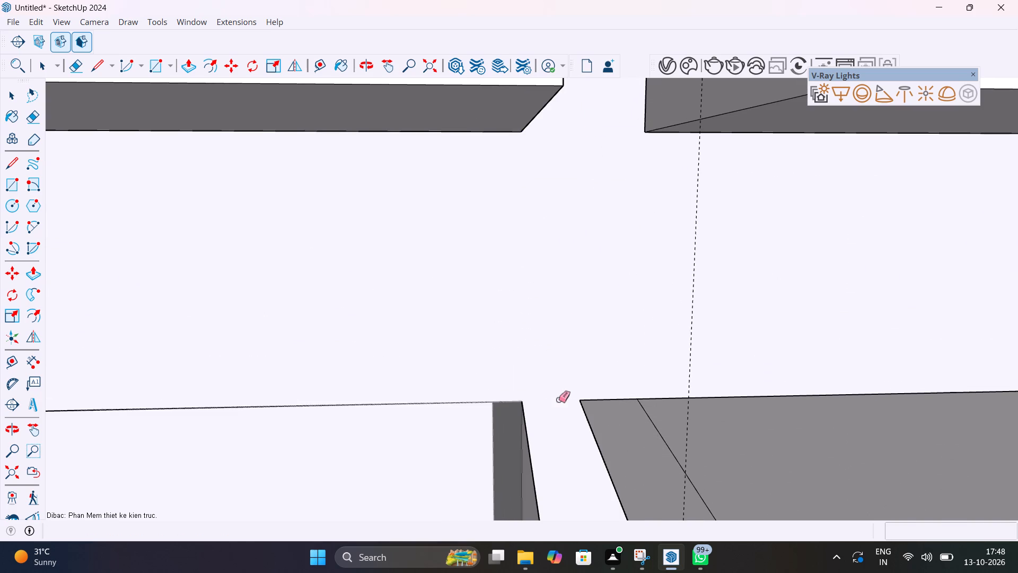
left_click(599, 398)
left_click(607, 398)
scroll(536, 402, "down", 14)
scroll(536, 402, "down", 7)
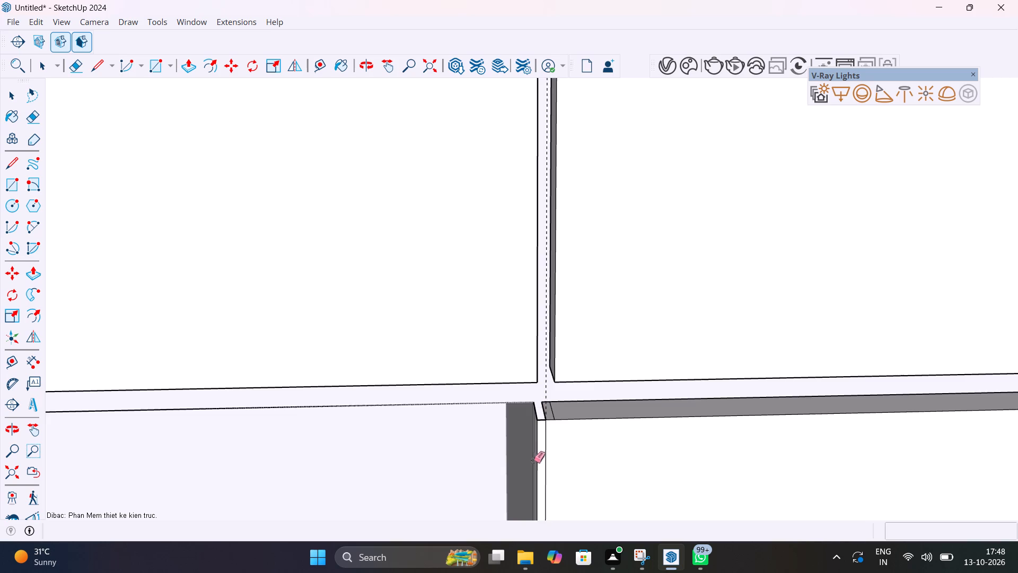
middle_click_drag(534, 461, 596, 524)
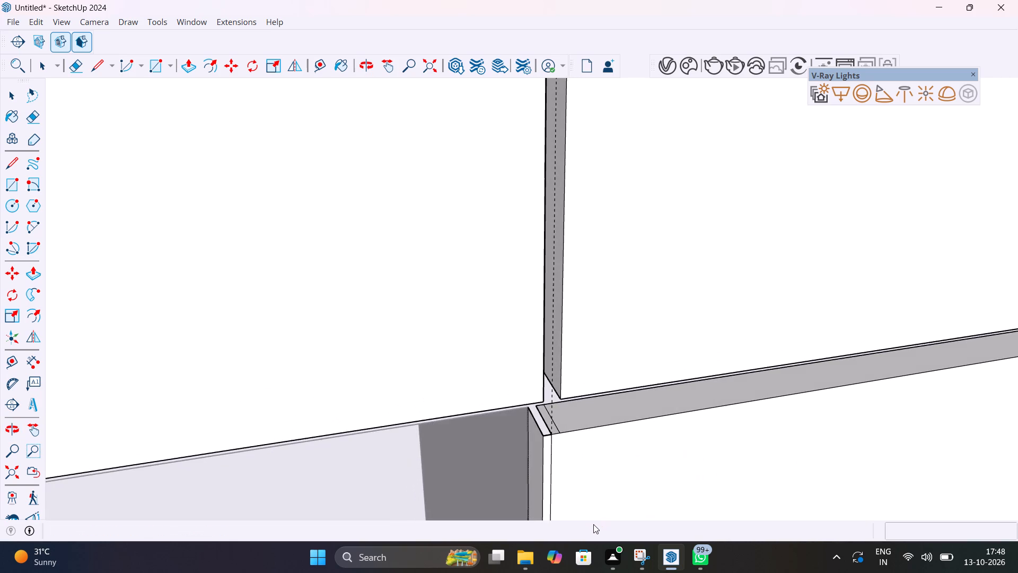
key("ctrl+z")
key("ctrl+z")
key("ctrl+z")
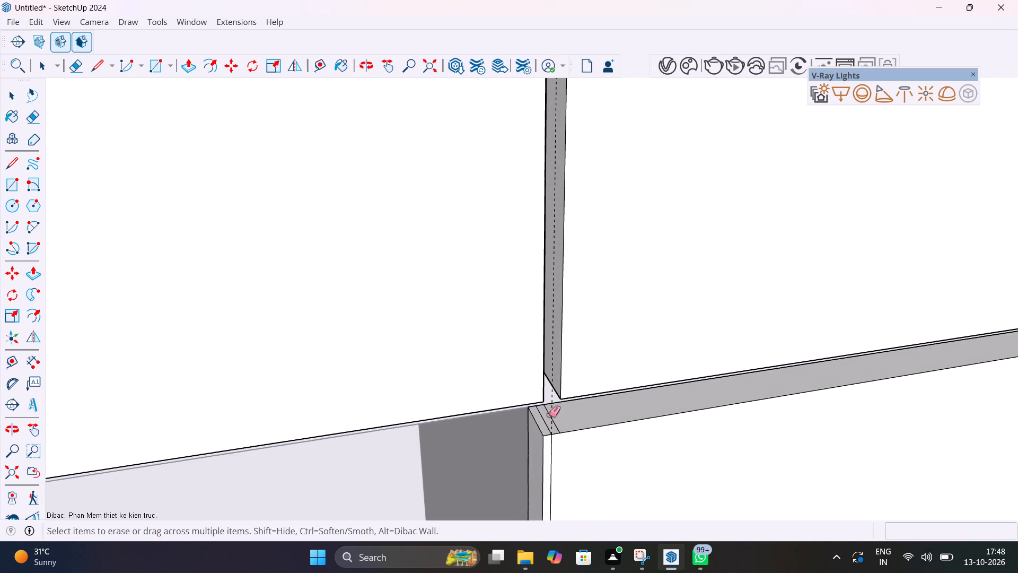
Erase the short edge across the bottom of the gap between the two upper shutters above the niche.
scroll(549, 414, "up", 12)
middle_click_drag(531, 393, 527, 338)
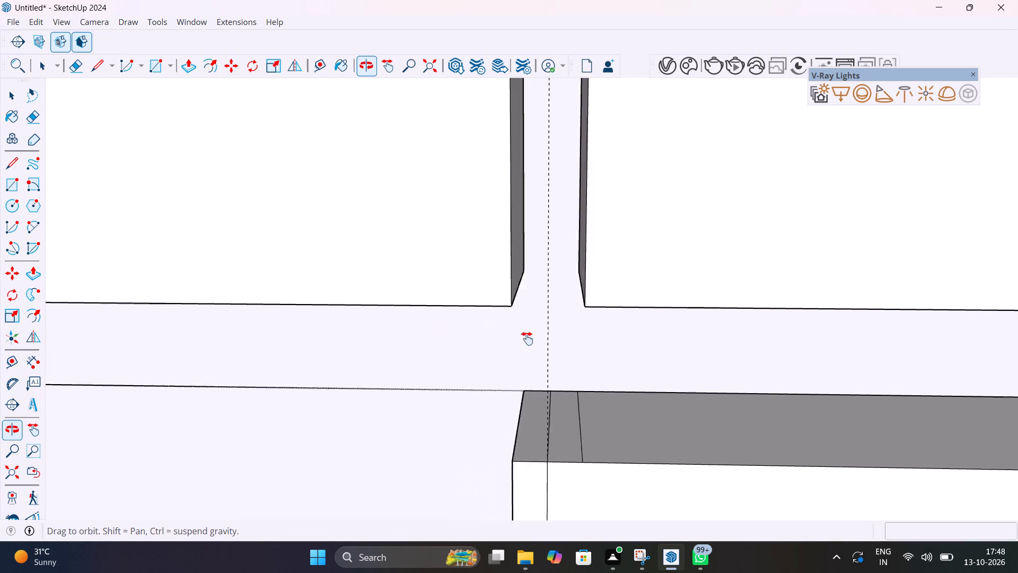
middle_click_drag(527, 338, 613, 340)
scroll(512, 415, "down", 15)
middle_click_drag(310, 410, 389, 395, "shift")
scroll(405, 392, "up", 4)
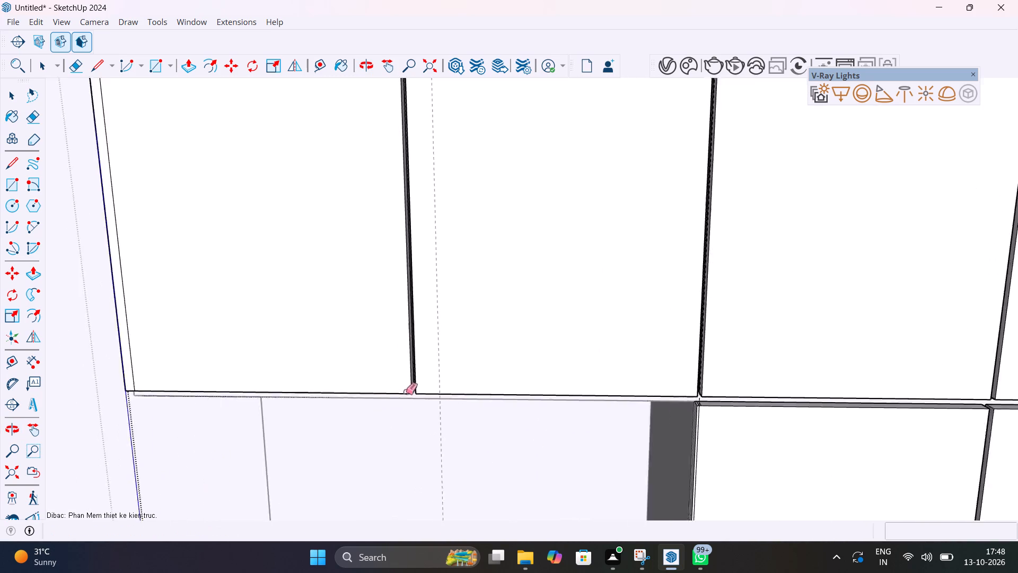
scroll(406, 392, "up", 20)
scroll(406, 392, "up", 8)
middle_click_drag(480, 423, 499, 306)
scroll(499, 306, "up", 1)
left_click_drag(496, 359, 496, 376)
scroll(498, 383, "down", 12)
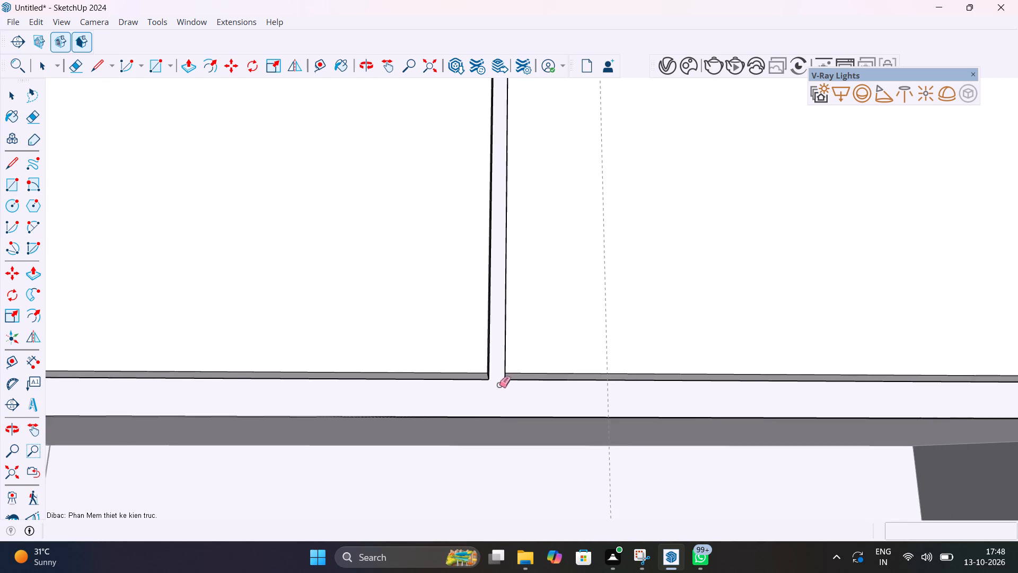
scroll(499, 385, "down", 14)
Erase the short edges at the joint of the second and third tall shutters, on both the lower and upper shutter gaps.
middle_click_drag(456, 399, 0, 484, "shift")
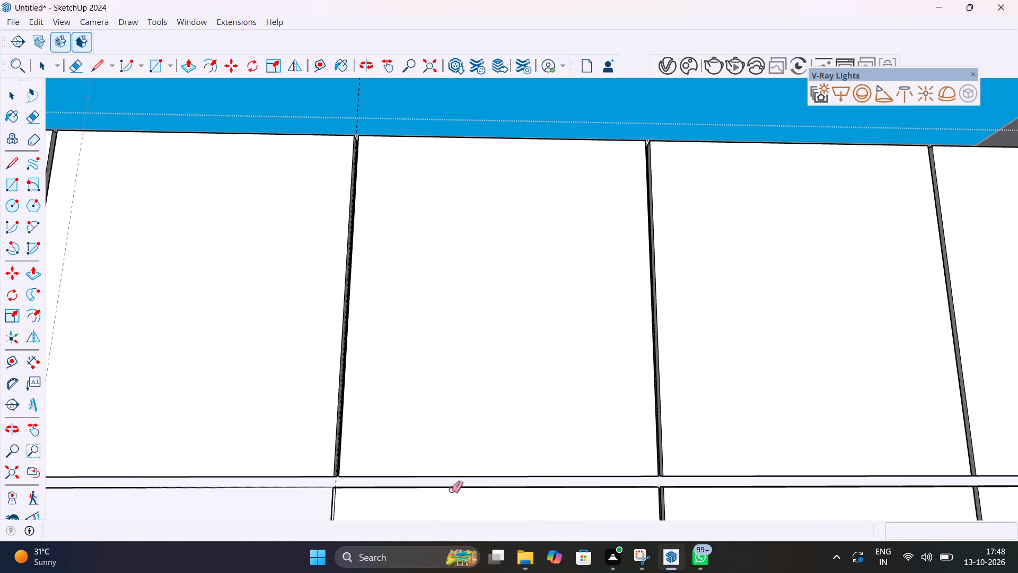
middle_click_drag(575, 490, 307, 479, "shift")
scroll(385, 471, "up", 12)
scroll(405, 462, "down", 3)
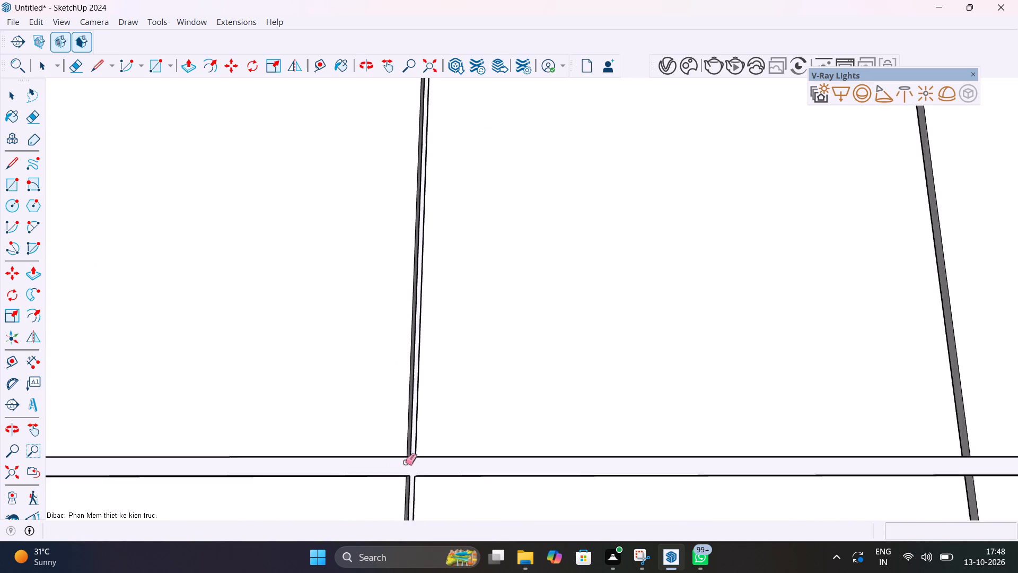
scroll(405, 462, "down", 11)
middle_click_drag(434, 463, 177, 484)
scroll(441, 493, "up", 11)
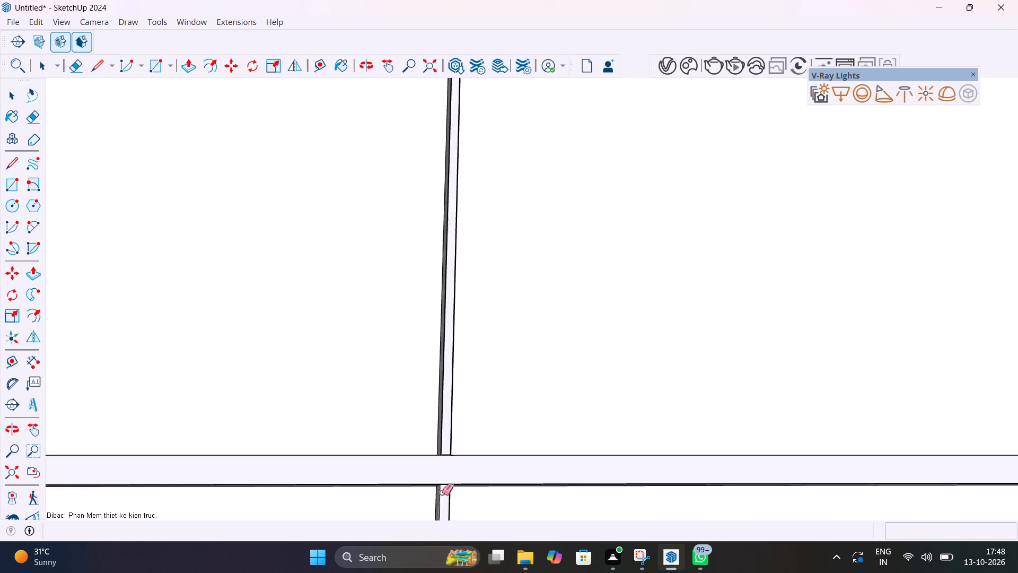
scroll(442, 492, "up", 17)
left_click_drag(459, 452, 451, 315)
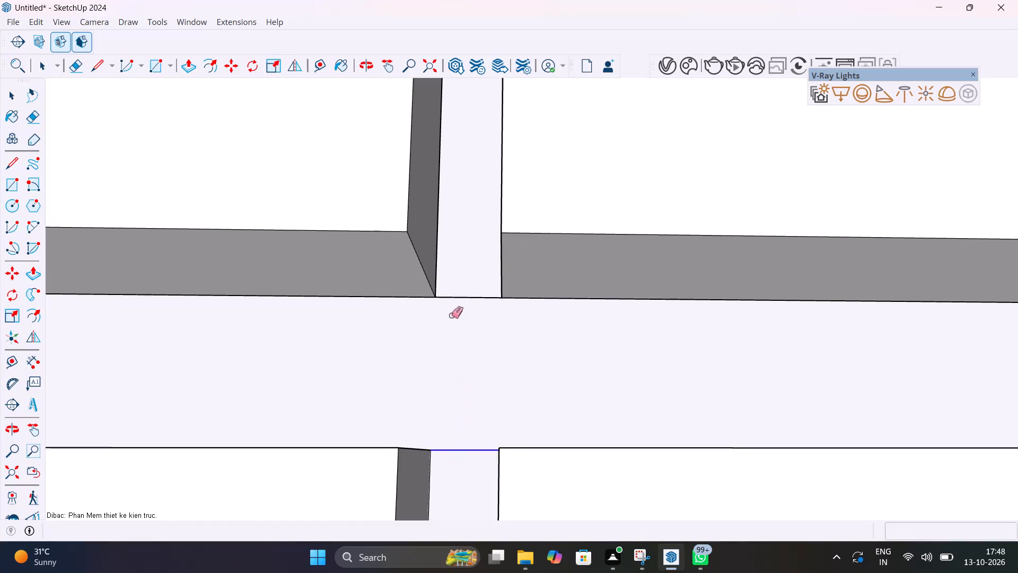
left_click_drag(451, 315, 456, 293)
Leave the Eraser and close the shutter panel group.
scroll(460, 442, "down", 12)
middle_click_drag(500, 428, 0, 437, "shift")
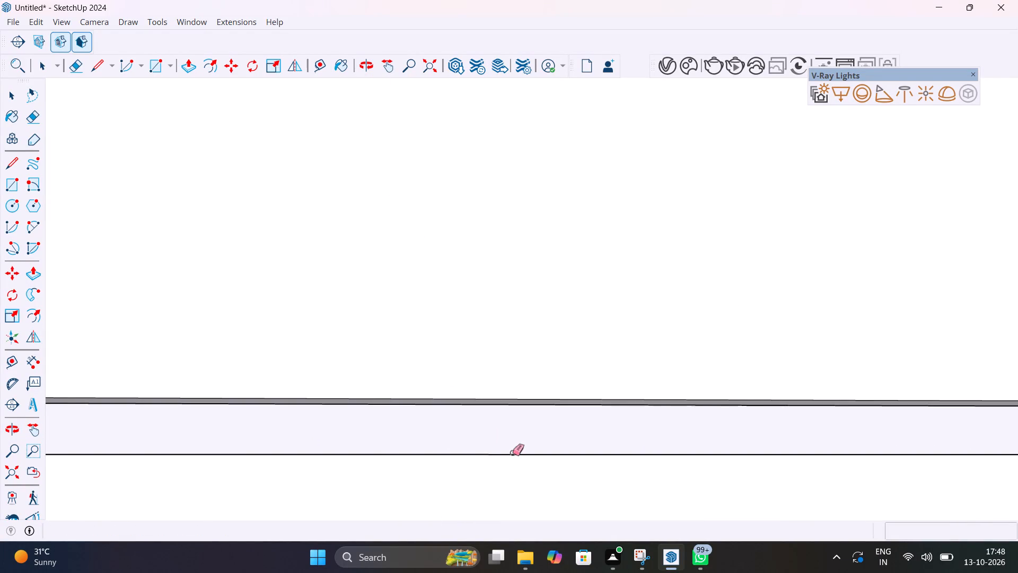
scroll(512, 453, "down", 14)
middle_click_drag(684, 452, 631, 444, "shift")
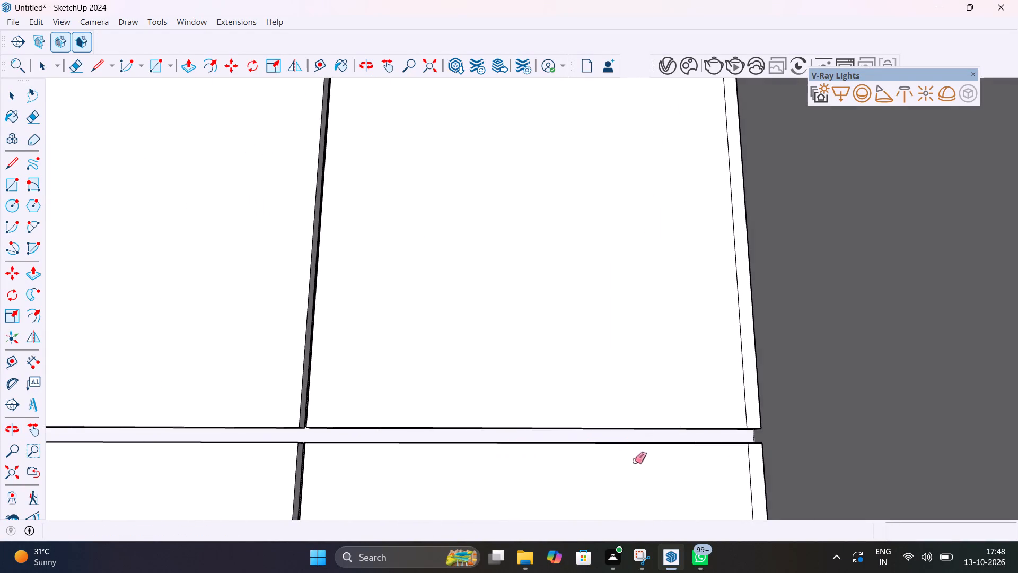
scroll(608, 478, "down", 20)
scroll(444, 494, "down", 15)
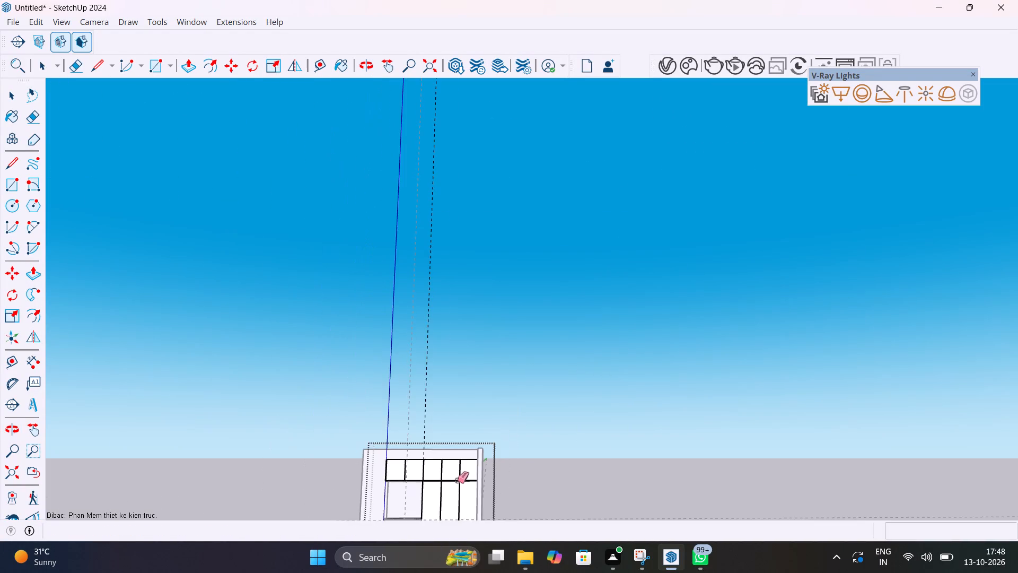
middle_click_drag(457, 480, 599, 463, "shift")
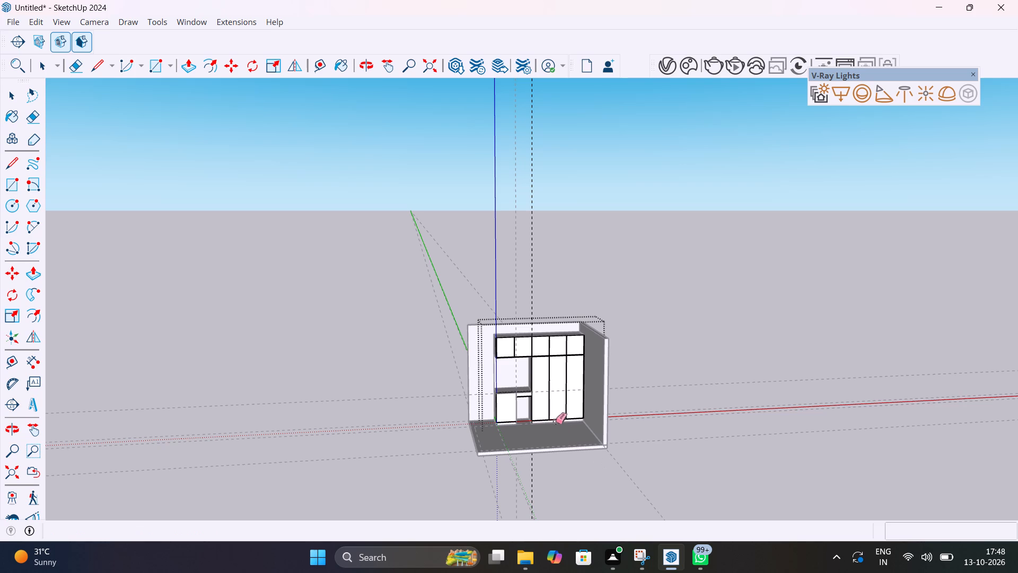
scroll(549, 388, "up", 9)
key("space")
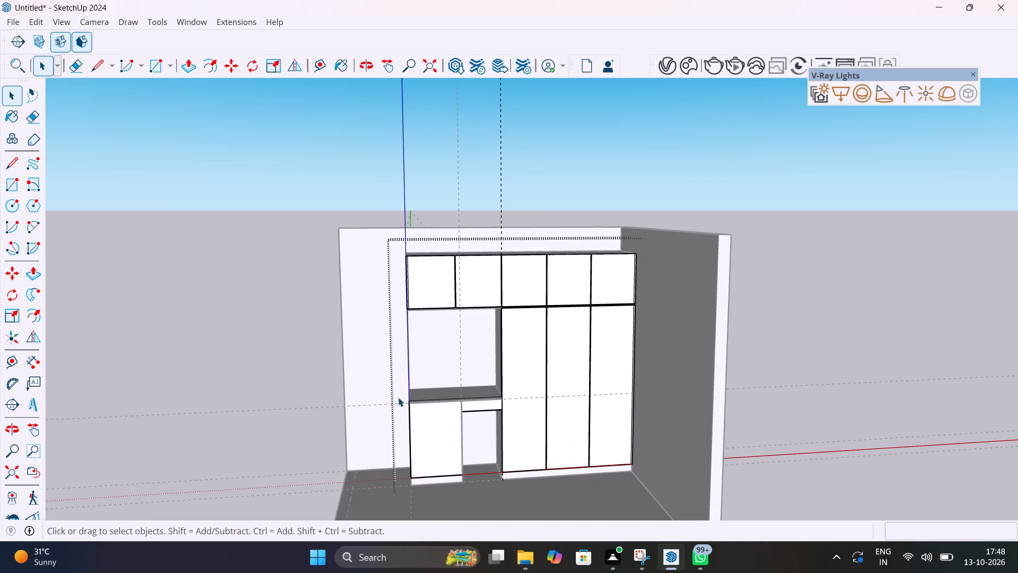
left_click(295, 342)
Examine the desk top, its front edge and the shutter and drawer front below it.
scroll(475, 390, "up", 9)
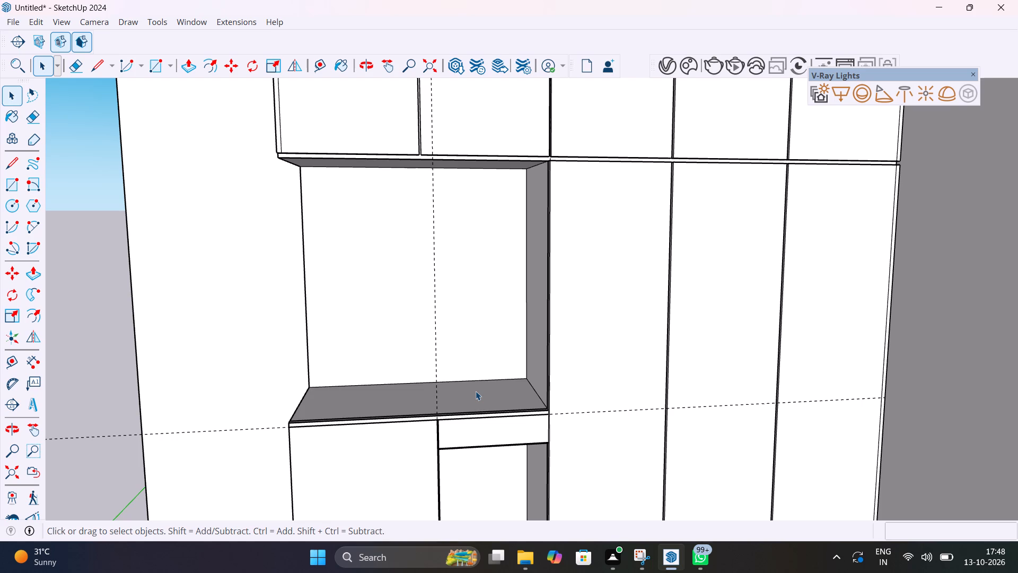
scroll(364, 433, "up", 7)
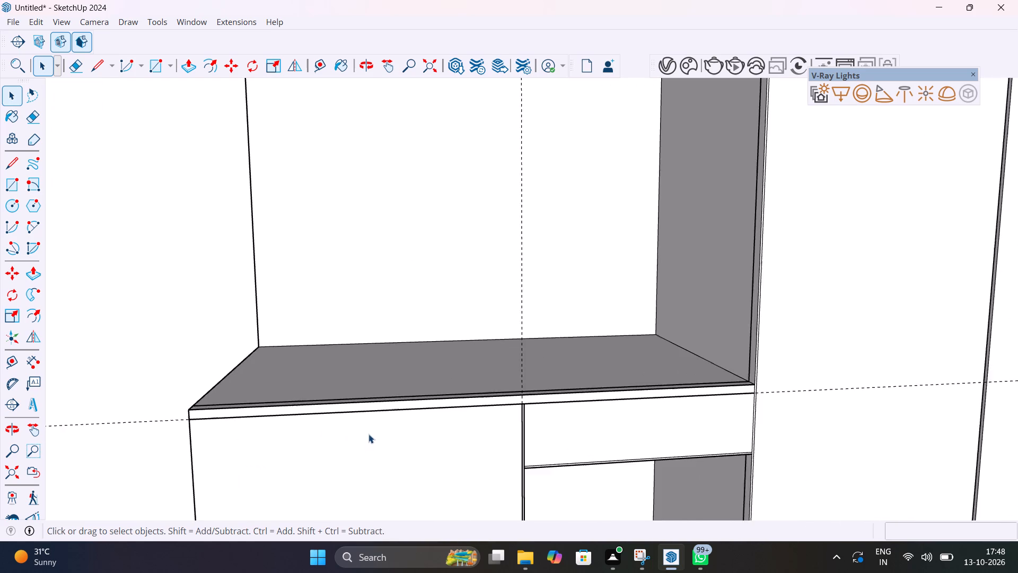
scroll(368, 434, "up", 3)
middle_click_drag(400, 439, 657, 448)
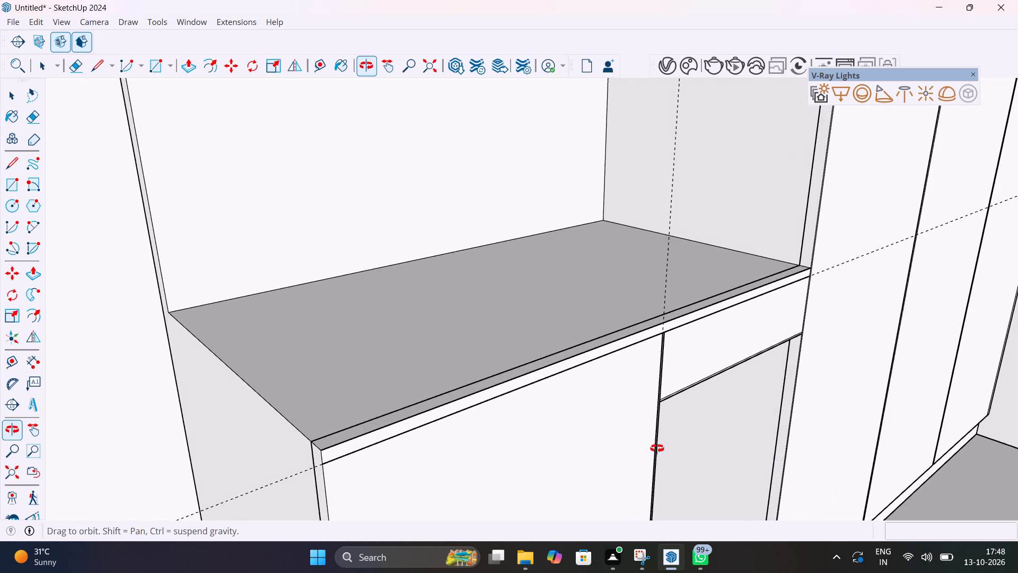
middle_click_drag(657, 448, 591, 572)
scroll(499, 464, "down", 7)
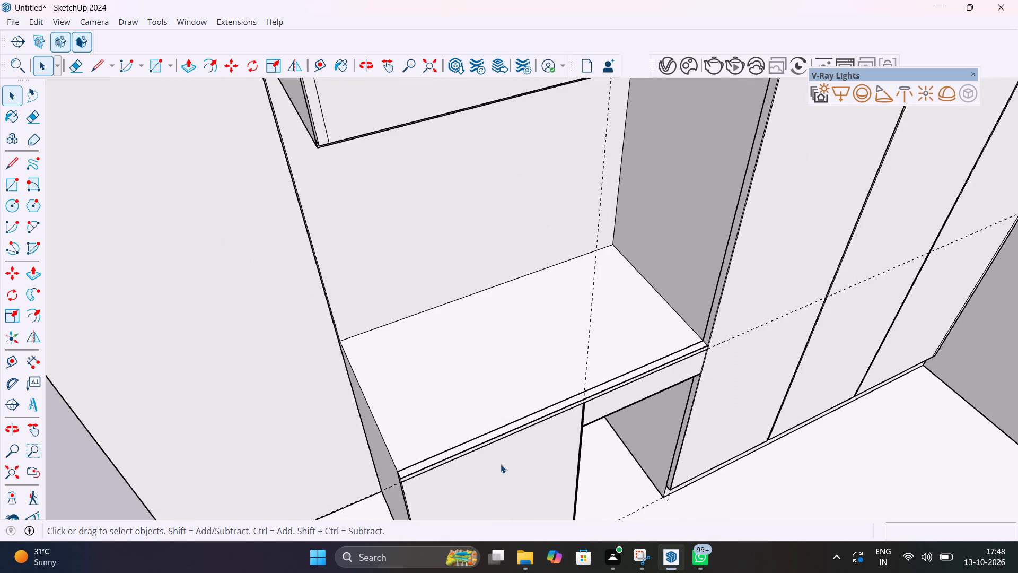
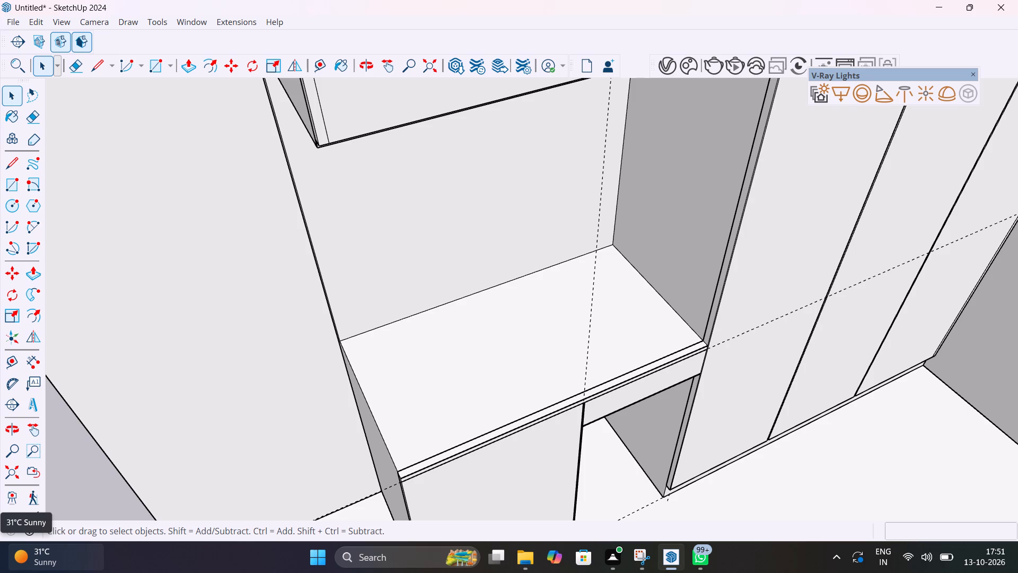
Examine the wardrobe and desk unit from several angles, including the overhead cabinets, door gaps and plinths.
scroll(537, 424, "down", 15)
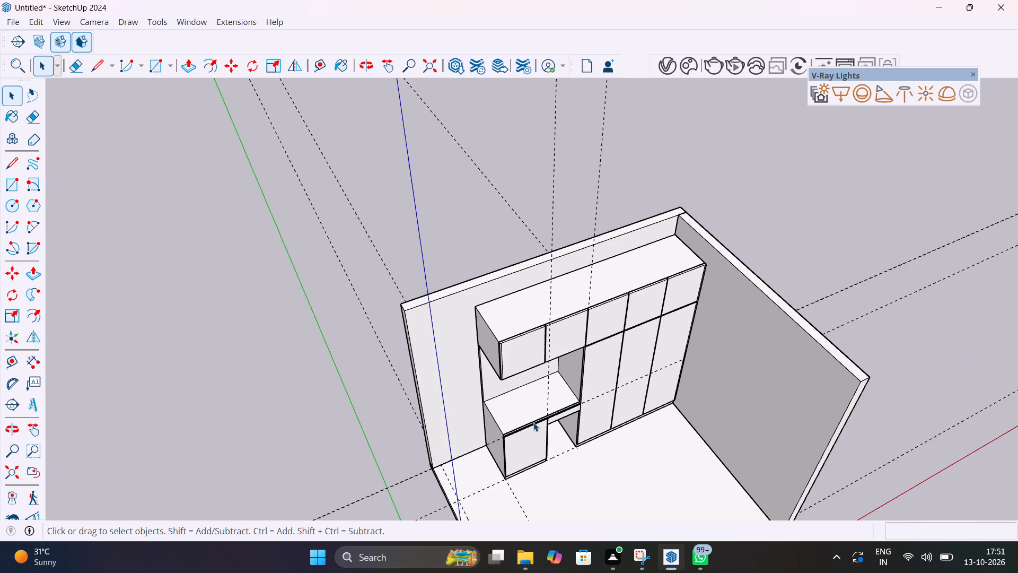
middle_click_drag(523, 415, 481, 316)
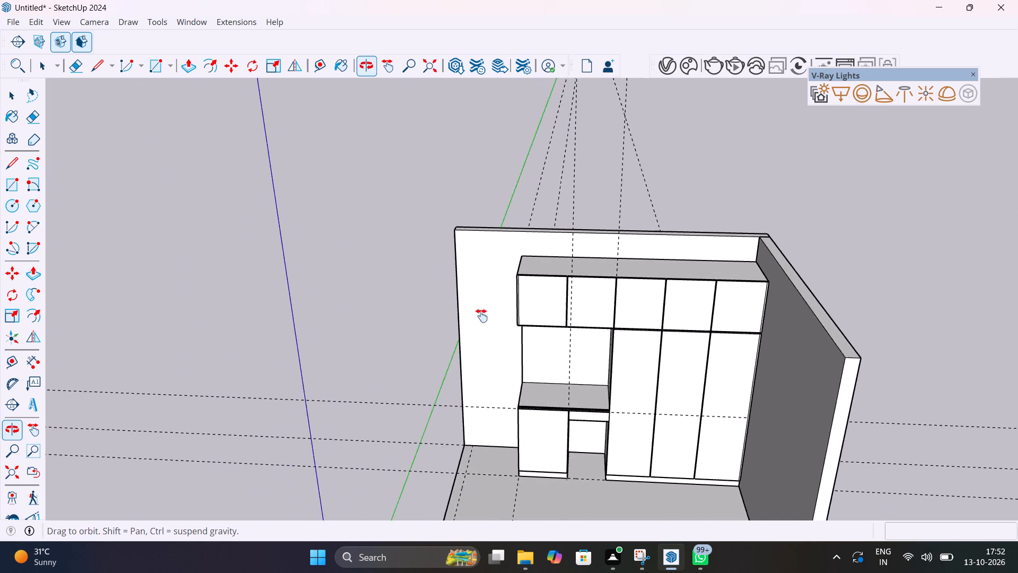
middle_click_drag(481, 316, 467, 289)
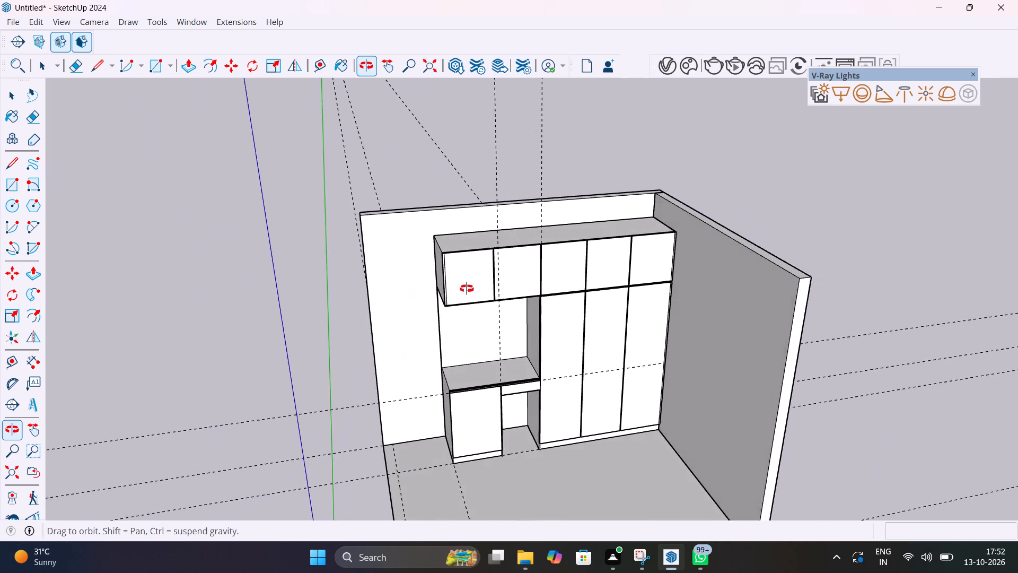
middle_click_drag(467, 289, 417, 256)
scroll(529, 449, "up", 13)
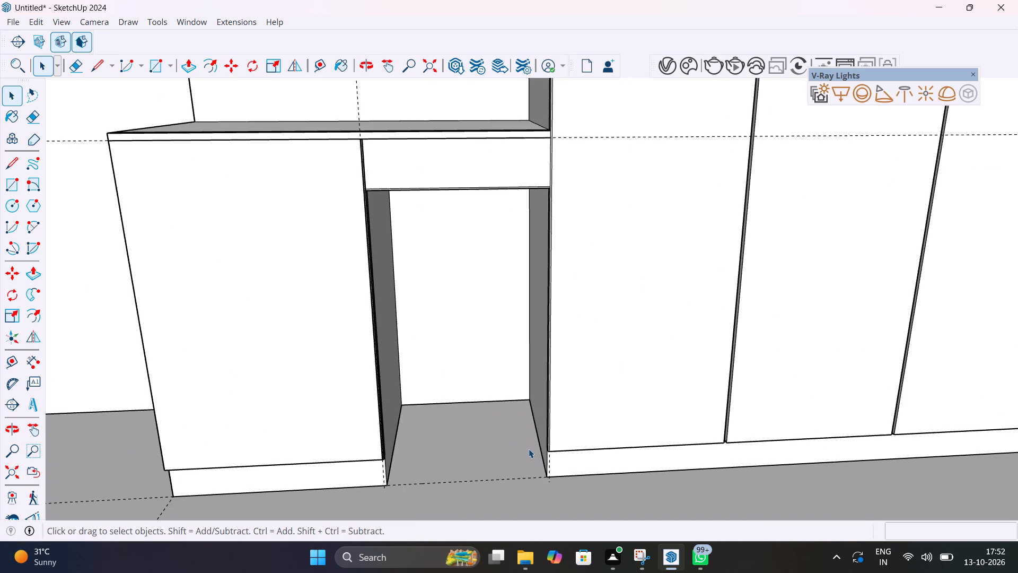
middle_click_drag(529, 449, 596, 444)
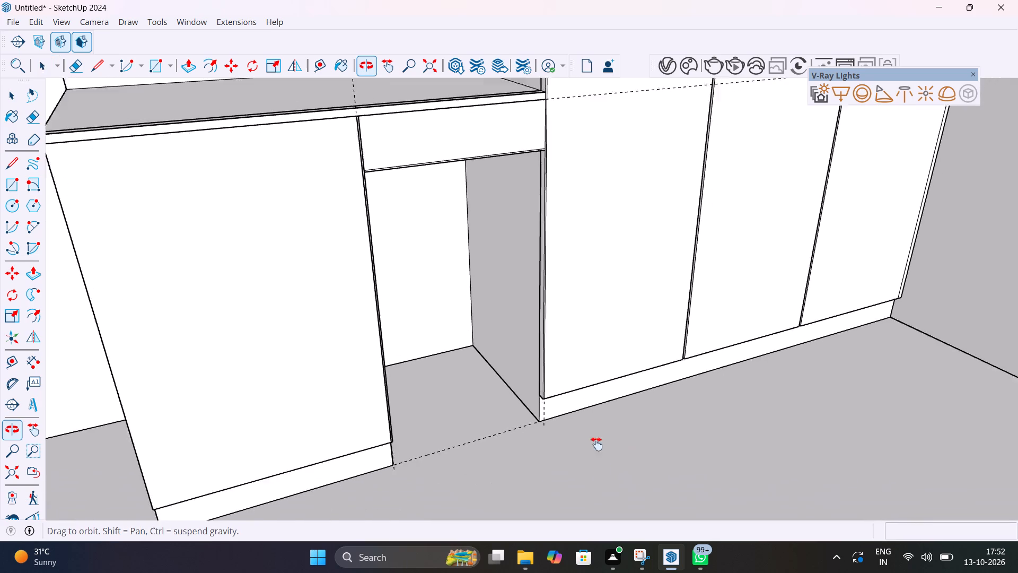
middle_click_drag(596, 444, 555, 502)
scroll(503, 368, "down", 12)
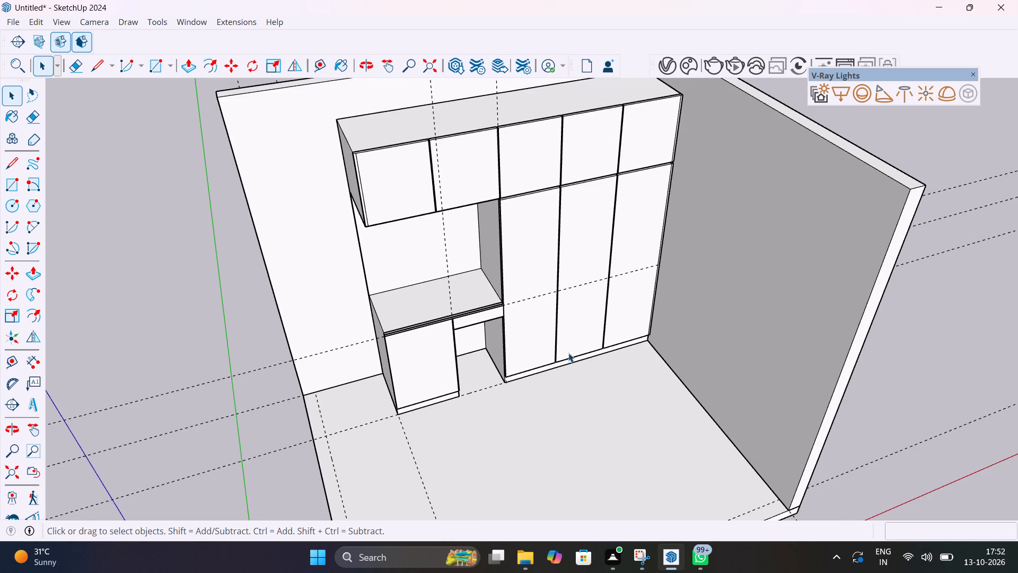
middle_click_drag(569, 338, 496, 272)
scroll(542, 176, "up", 12)
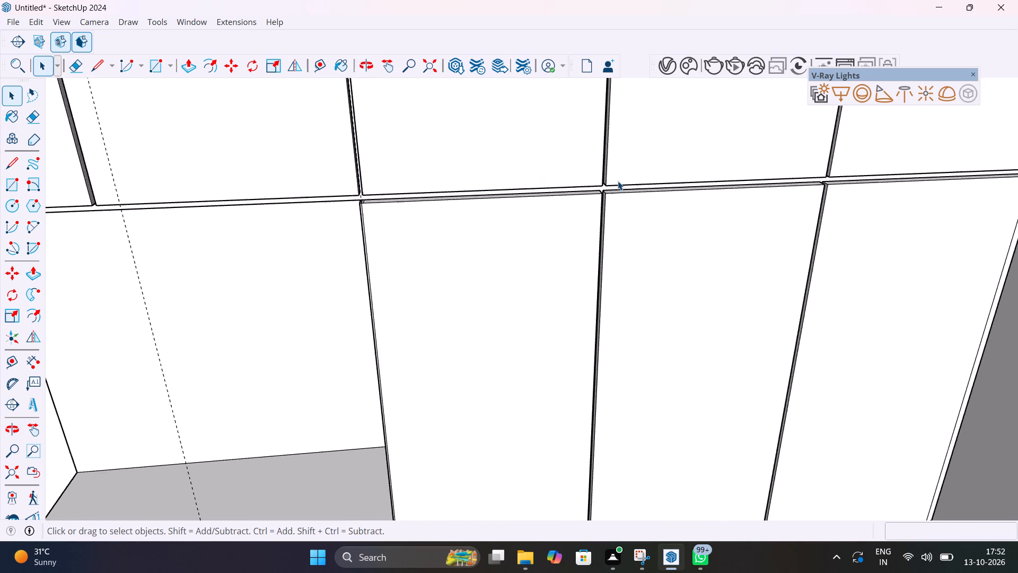
scroll(618, 181, "up", 6)
scroll(688, 271, "down", 7)
middle_click_drag(540, 247, 554, 254, "shift")
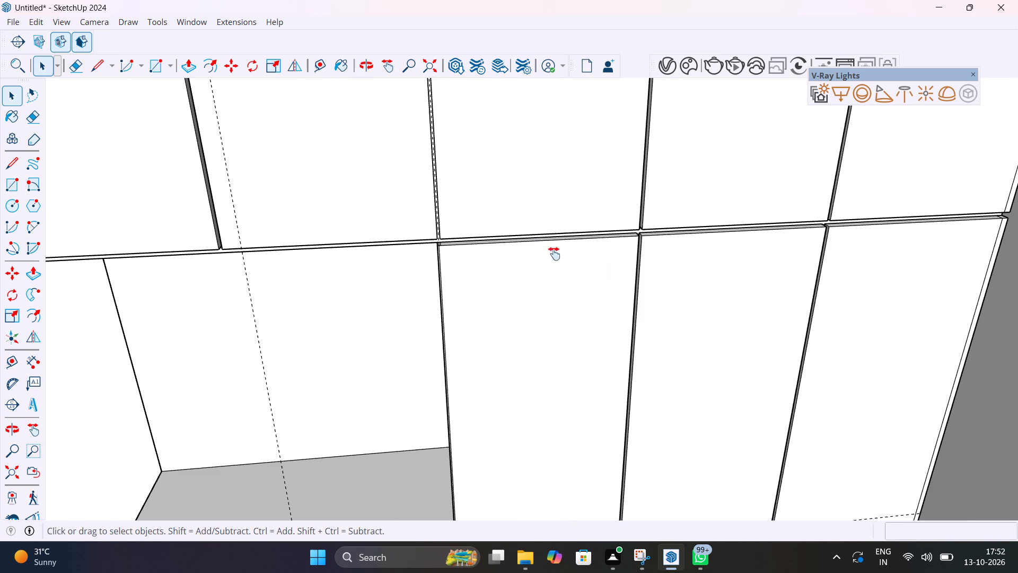
middle_click_drag(554, 254, 693, 416, "shift")
scroll(692, 416, "down", 1)
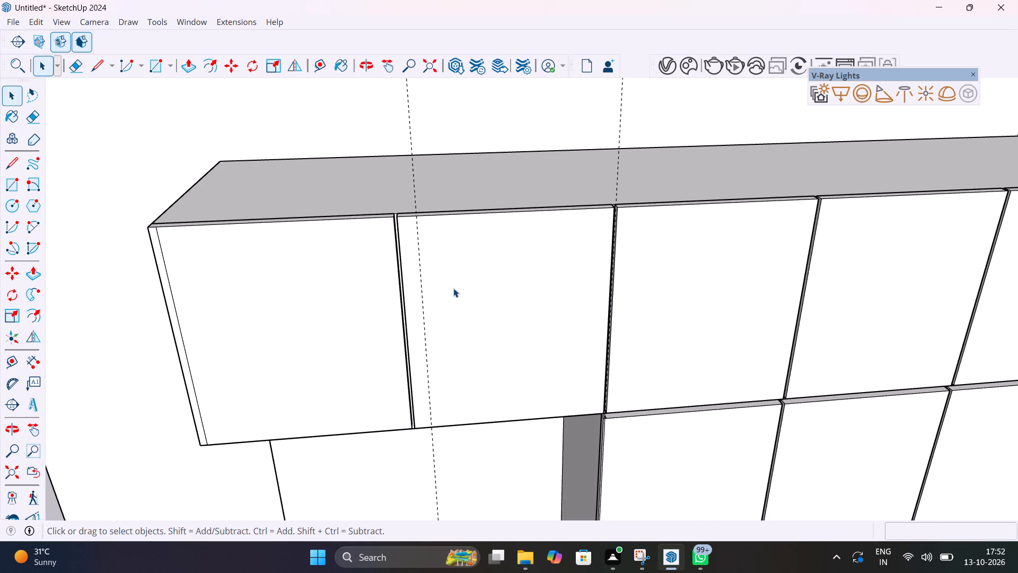
scroll(453, 288, "down", 7)
middle_click_drag(474, 315, 503, 205)
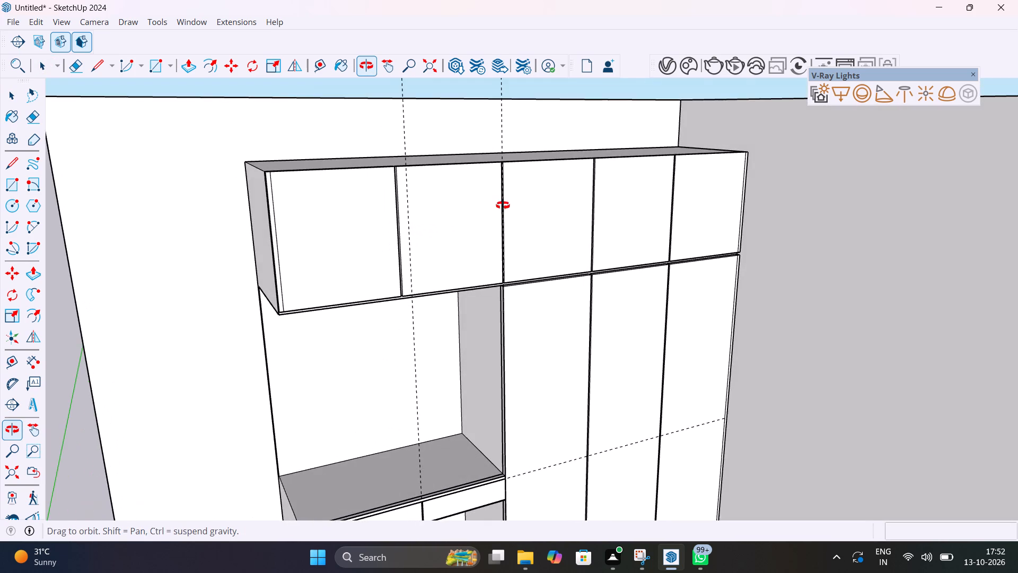
middle_click_drag(503, 205, 543, 150)
scroll(546, 203, "down", 7)
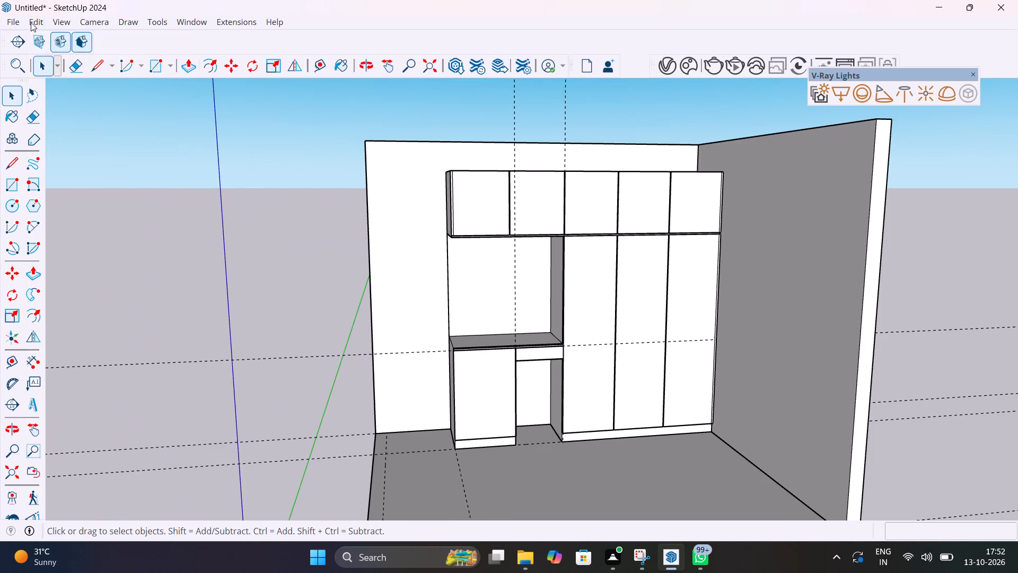
Delete all construction guides from the model.
left_click(31, 22)
left_click(92, 157)
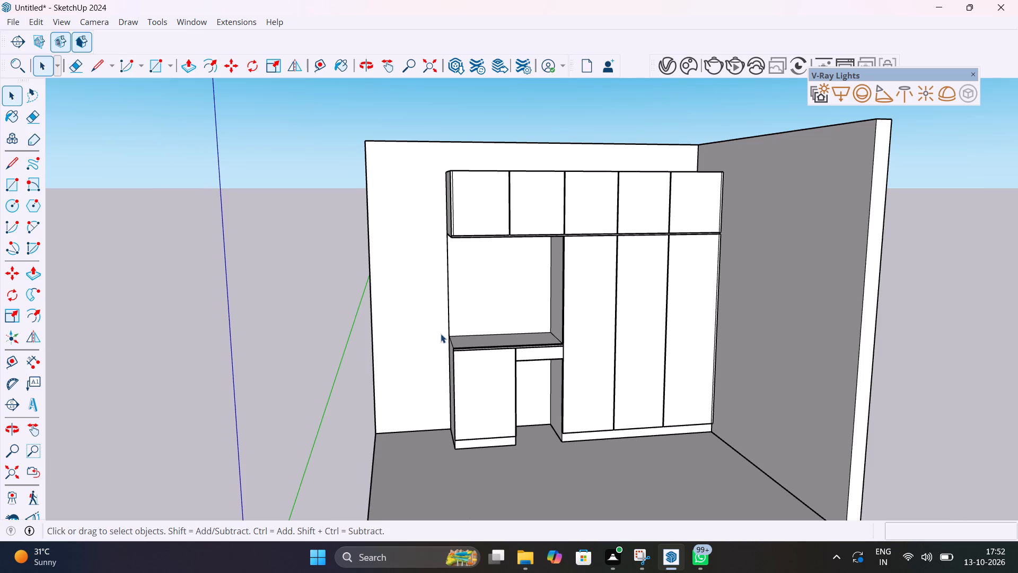
Inspect the desk unit's countertop, base cabinet front and the drawer front above the knee space.
scroll(463, 356, "up", 10)
middle_click_drag(477, 354, 318, 320)
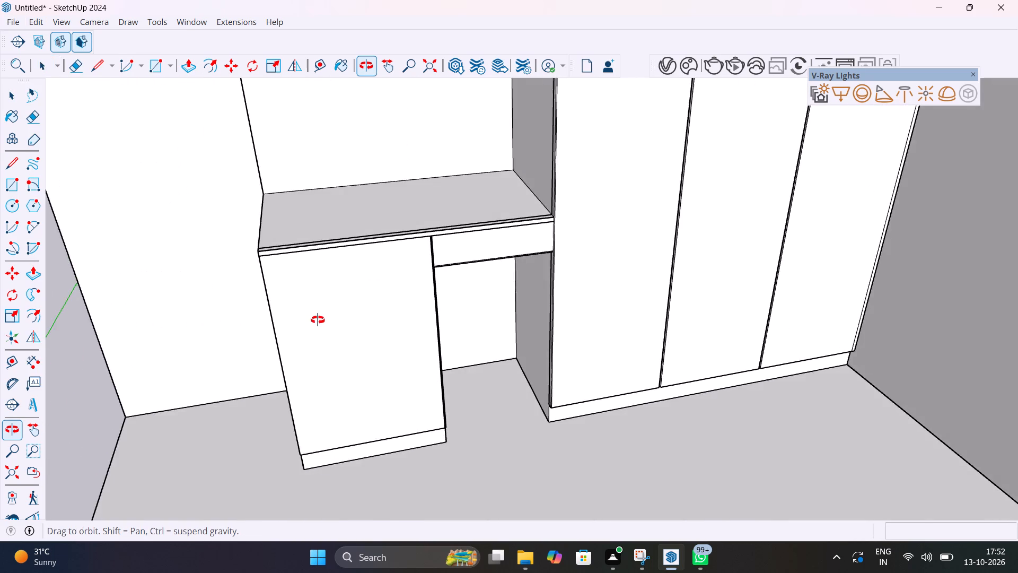
middle_click_drag(318, 320, 341, 271)
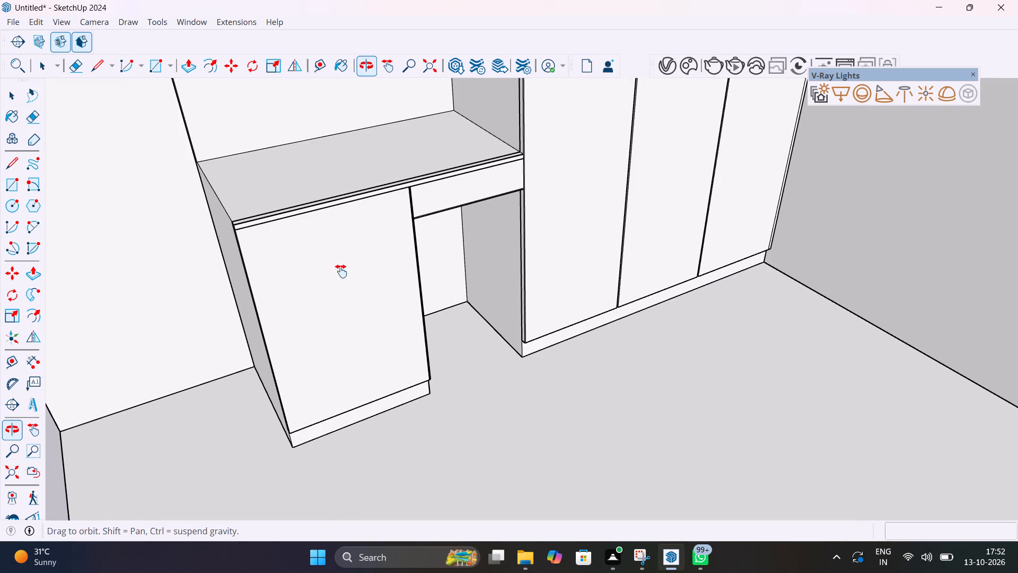
middle_click_drag(341, 271, 353, 253)
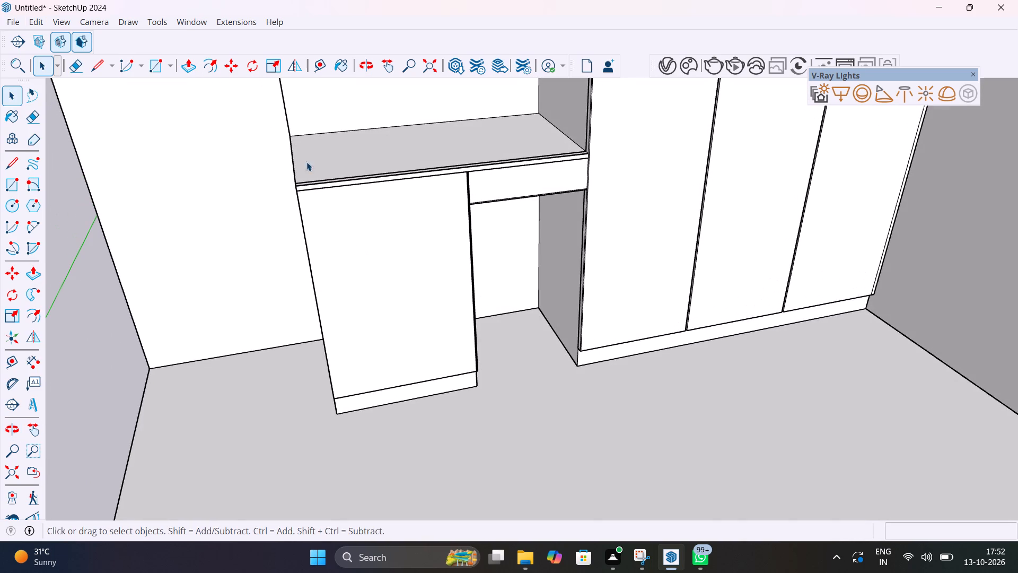
scroll(322, 224, "up", 8)
middle_click_drag(372, 227, 438, 206)
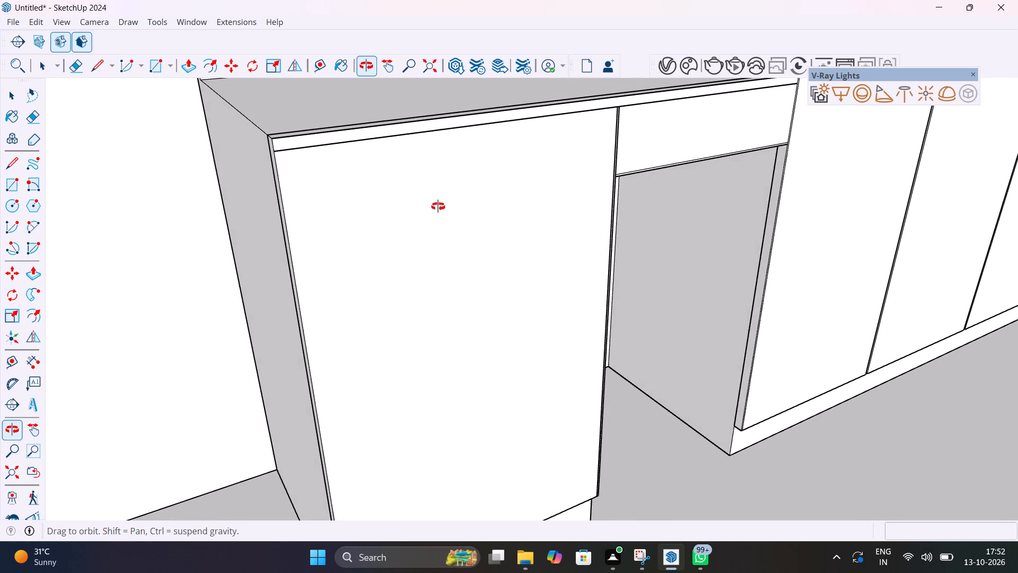
middle_click_drag(438, 206, 414, 213)
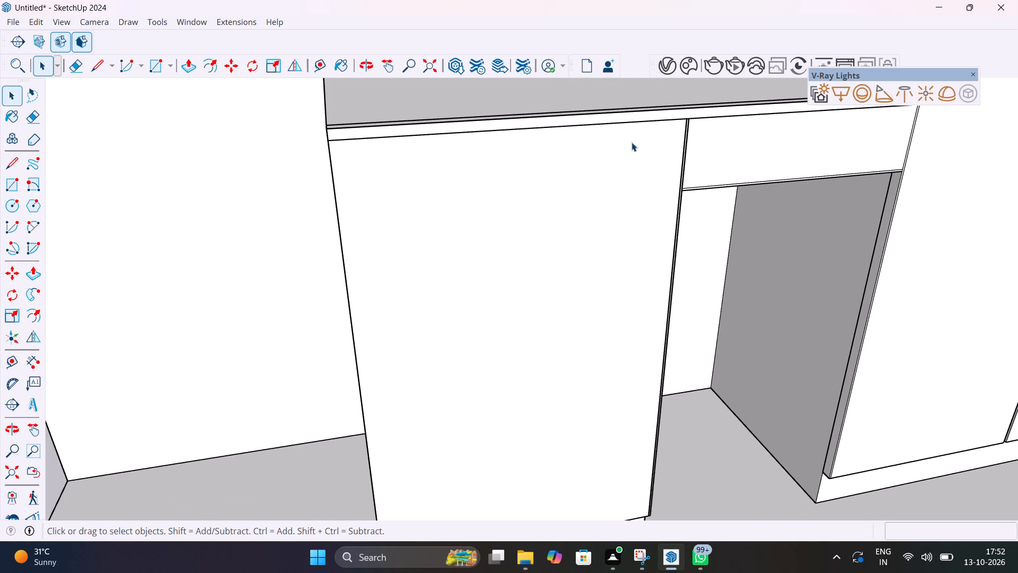
scroll(642, 141, "up", 3)
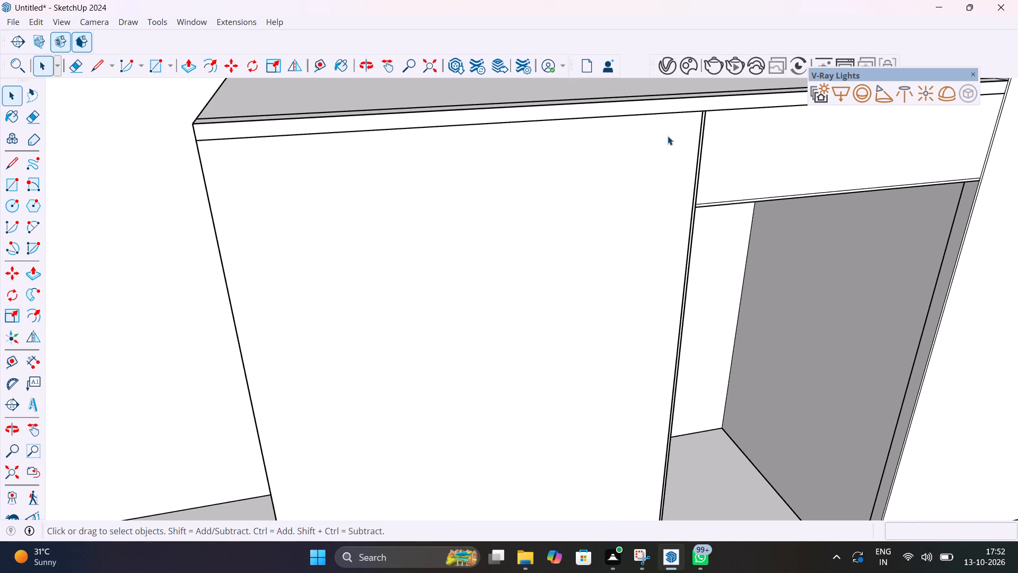
scroll(668, 136, "up", 2)
middle_click_drag(668, 136, 365, 266, "shift")
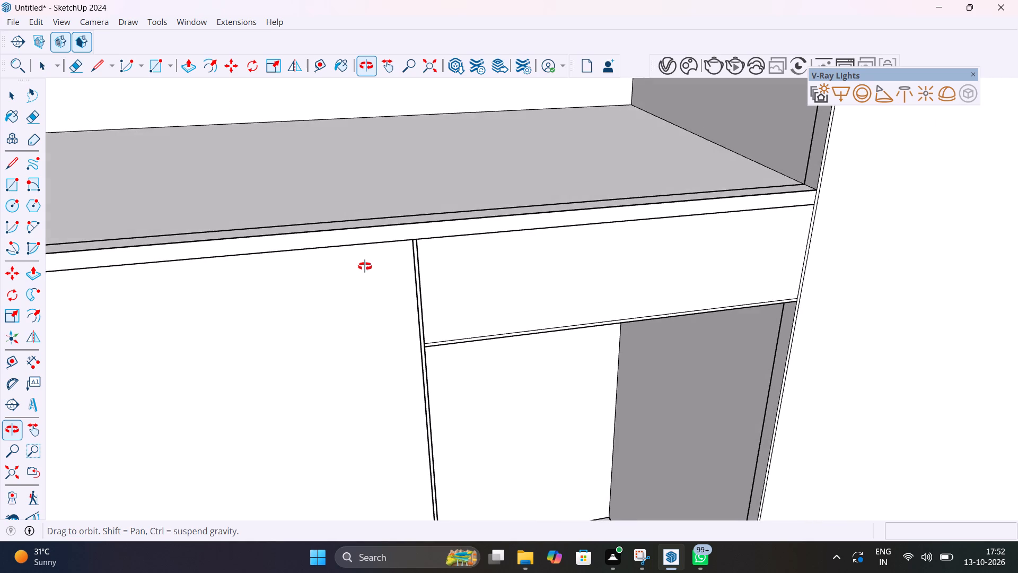
middle_click_drag(365, 266, 300, 225, "shift")
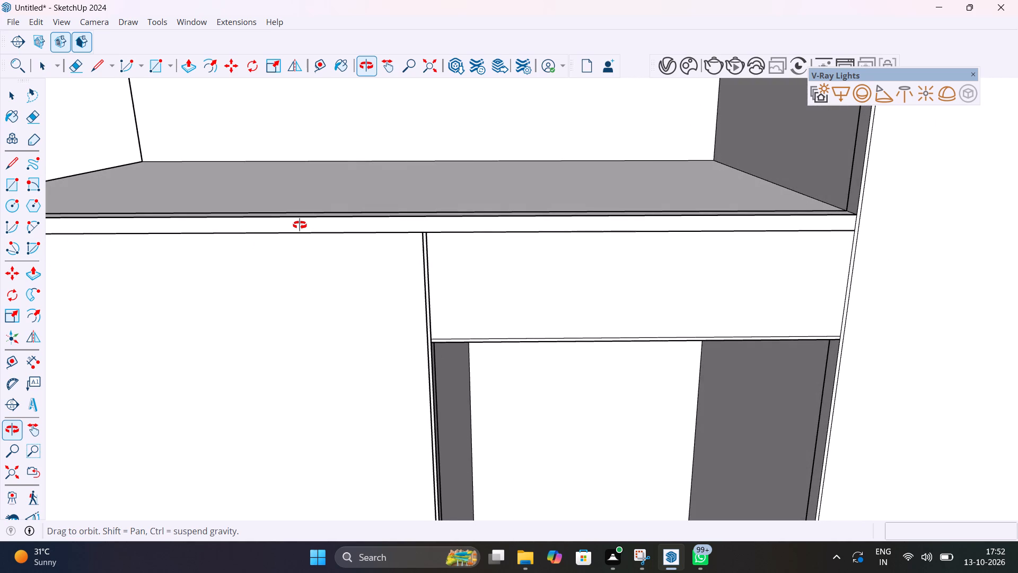
middle_click_drag(300, 225, 357, 228, "shift")
scroll(428, 272, "up", 7)
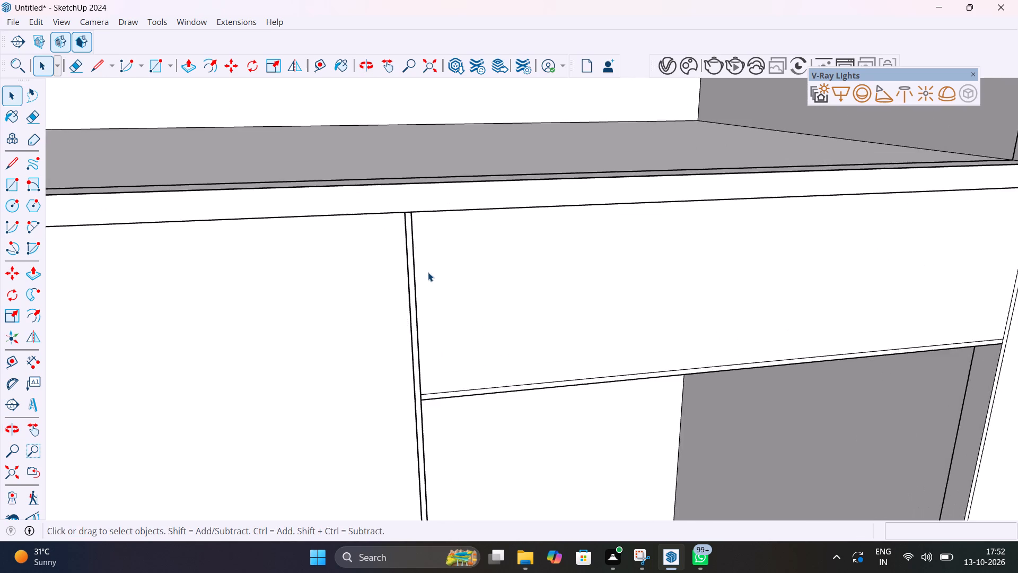
scroll(428, 272, "up", 3)
scroll(428, 272, "down", 20)
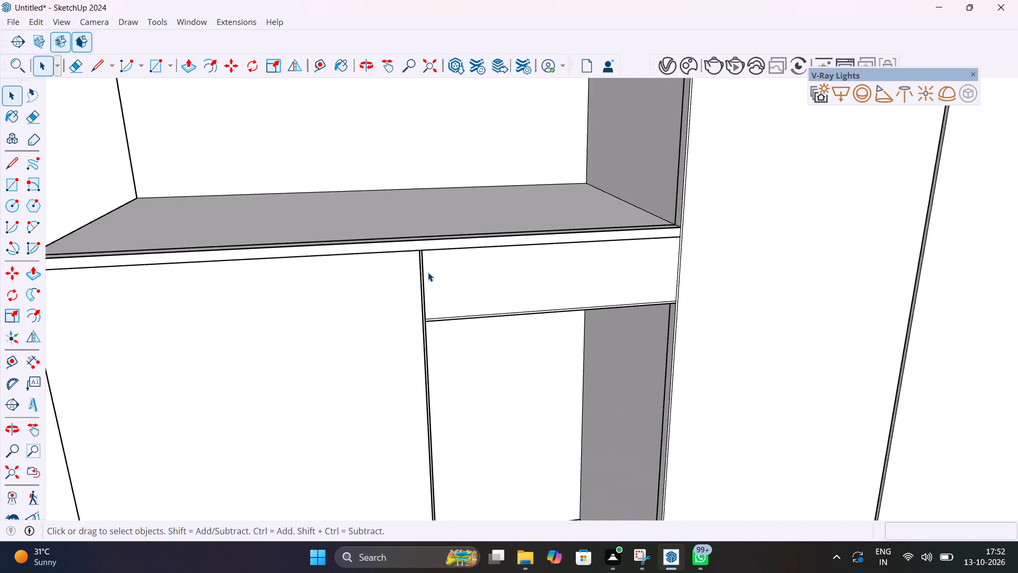
scroll(428, 272, "down", 9)
Inspect the base cabinet's plinth, the front's lower edge and the cabinet's side panel.
middle_click_drag(399, 352, 502, 283)
scroll(486, 343, "up", 7)
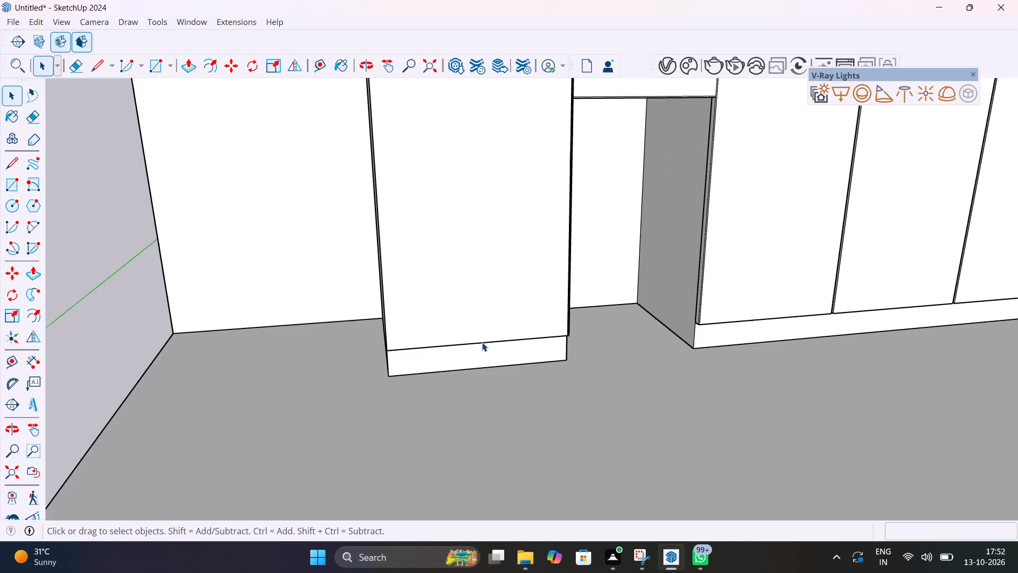
scroll(482, 342, "up", 11)
middle_click_drag(565, 311, 790, 213)
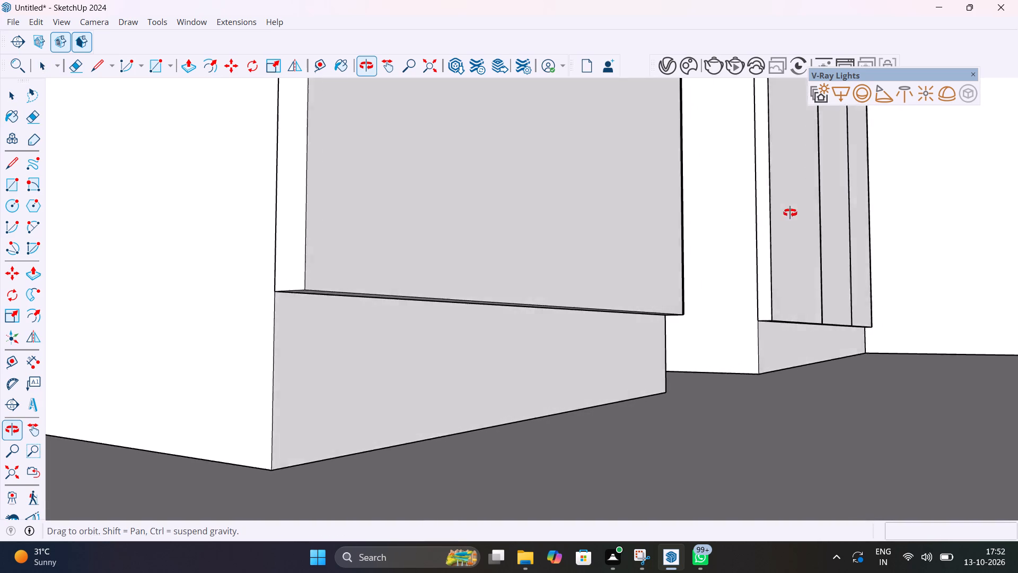
middle_click_drag(790, 213, 534, 320)
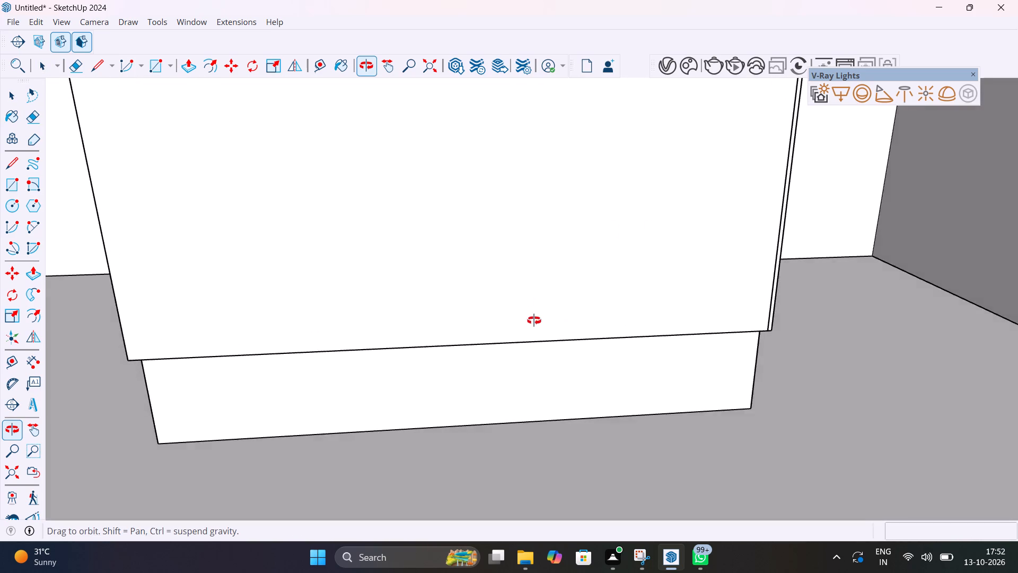
middle_click_drag(534, 320, 790, 215)
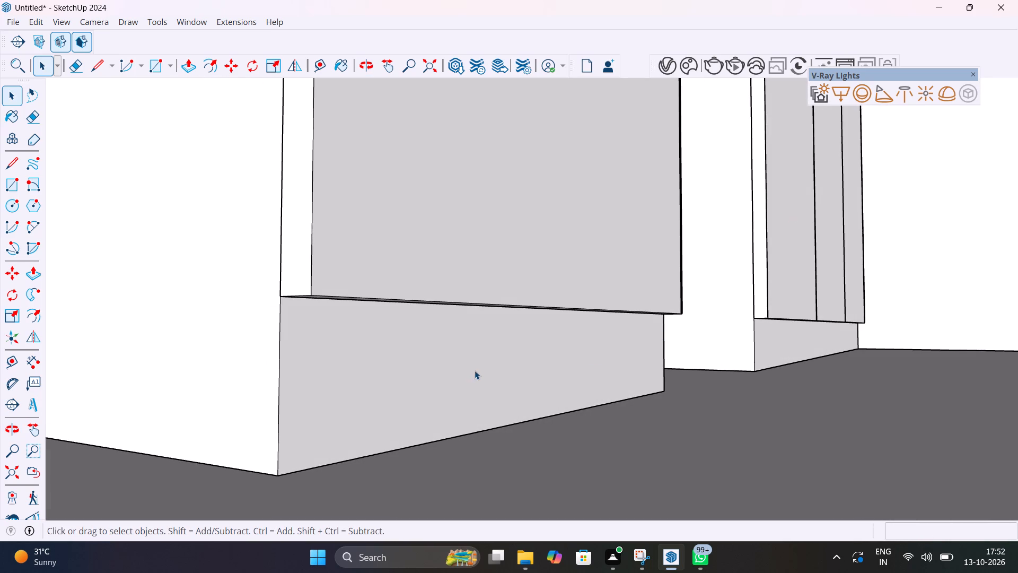
left_click(474, 370)
scroll(478, 371, "down", 13)
middle_click_drag(498, 365, 497, 365)
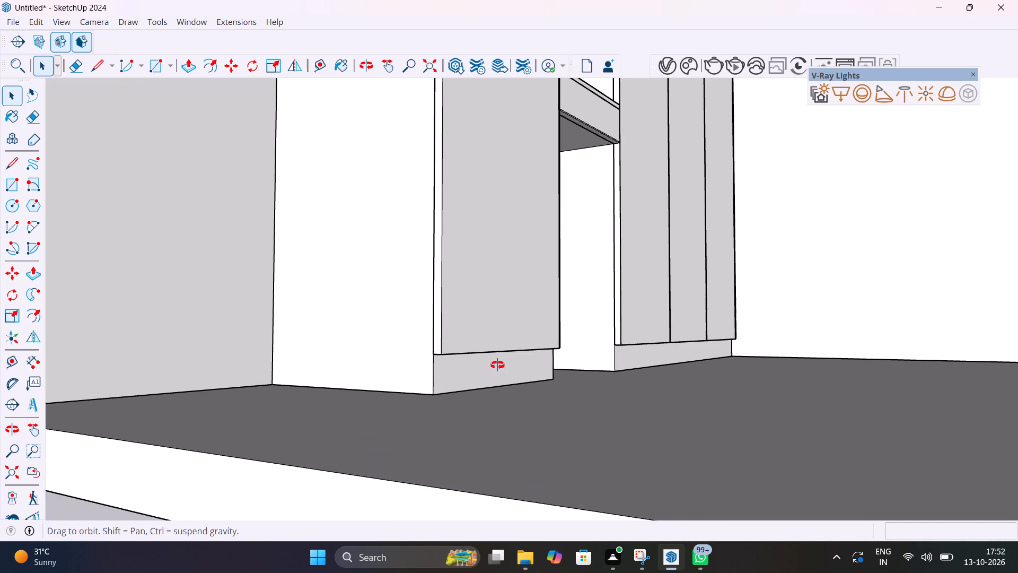
middle_click_drag(497, 365, 379, 572)
scroll(428, 232, "up", 5)
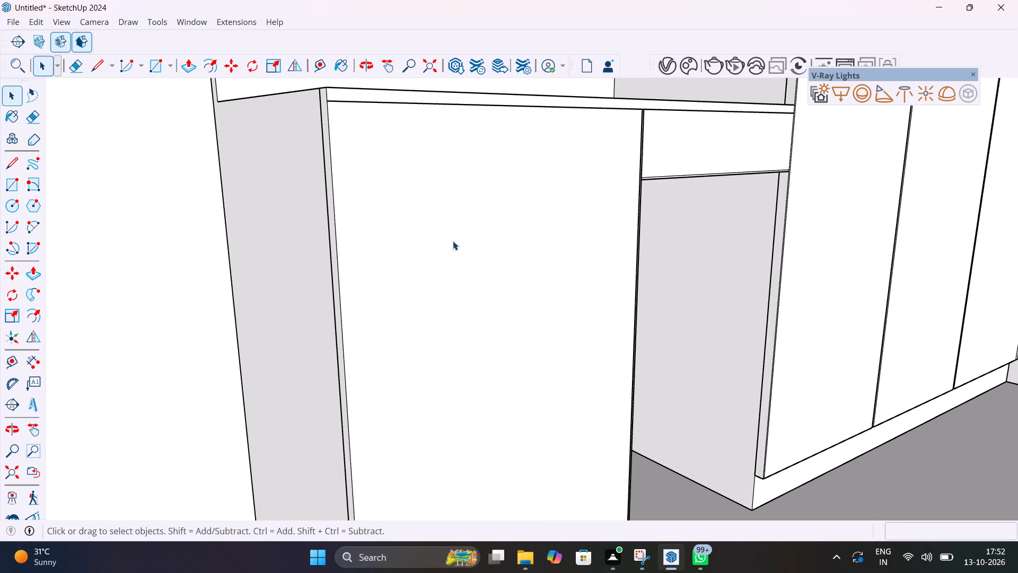
middle_click_drag(452, 240, 380, 282)
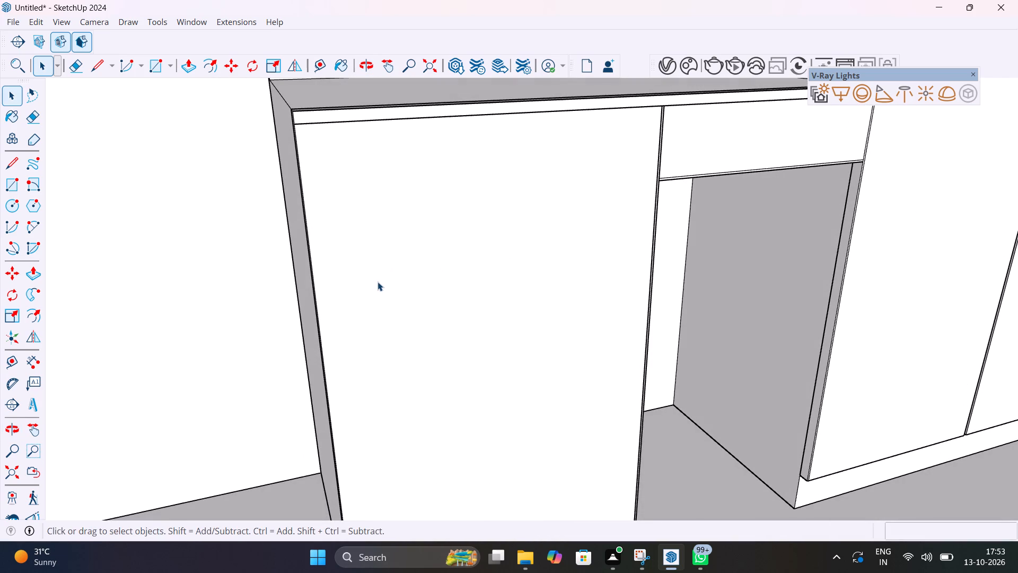
Inspect the open niche above the desk and the underside of the overhead cabinets.
scroll(378, 282, "down", 11)
middle_click_drag(374, 239, 438, 431, "shift")
scroll(445, 196, "up", 2)
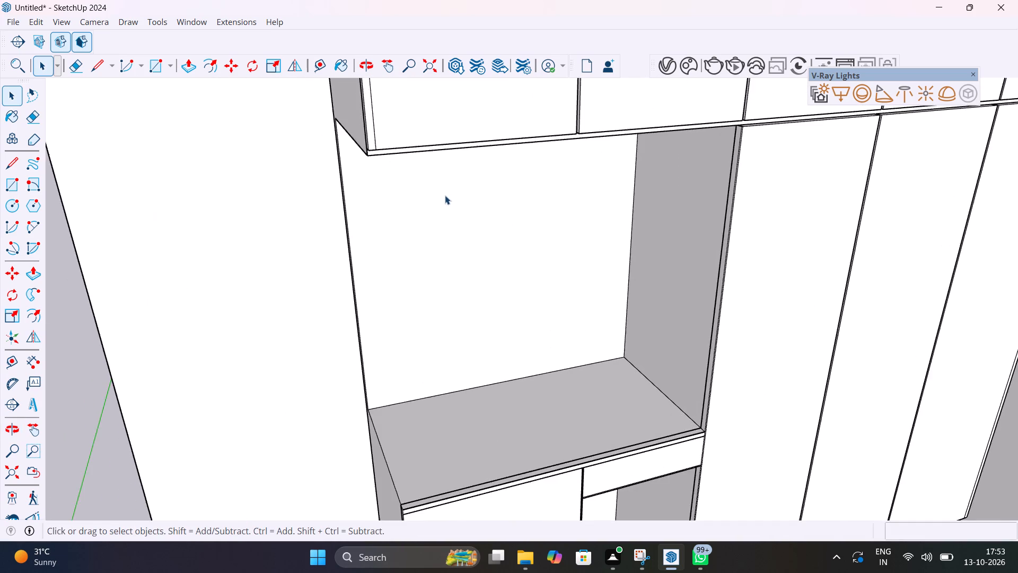
scroll(445, 195, "up", 5)
middle_click_drag(455, 211, 529, 254)
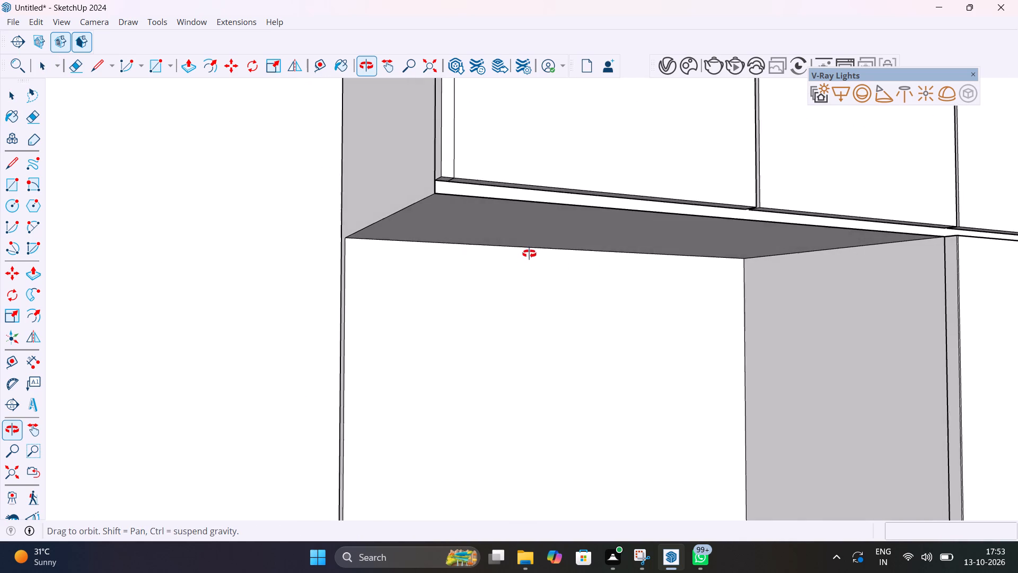
middle_click_drag(529, 254, 530, 251)
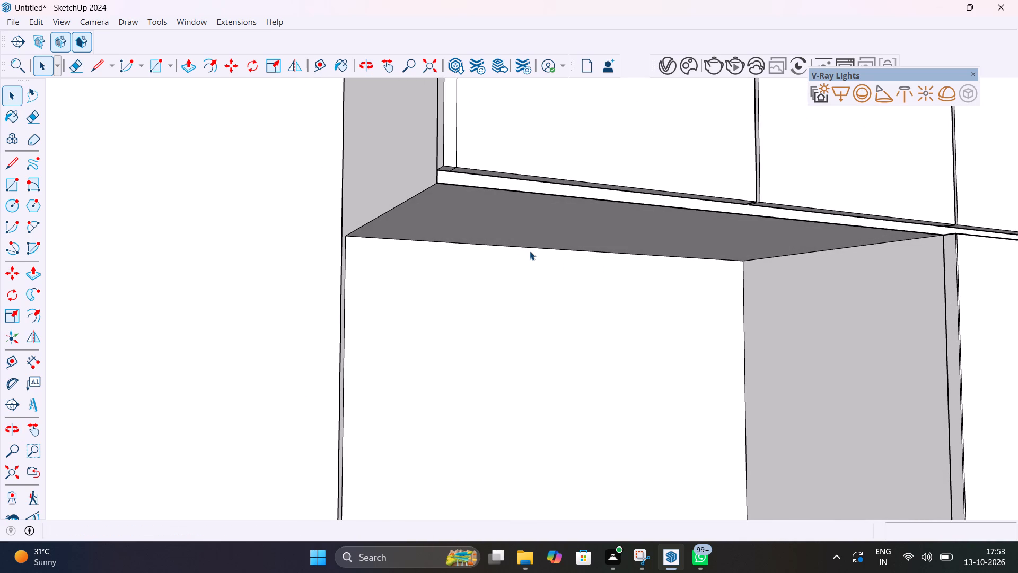
scroll(530, 251, "down", 11)
middle_click_drag(439, 266, 316, 198)
scroll(444, 295, "down", 7)
middle_click_drag(460, 314, 534, 435)
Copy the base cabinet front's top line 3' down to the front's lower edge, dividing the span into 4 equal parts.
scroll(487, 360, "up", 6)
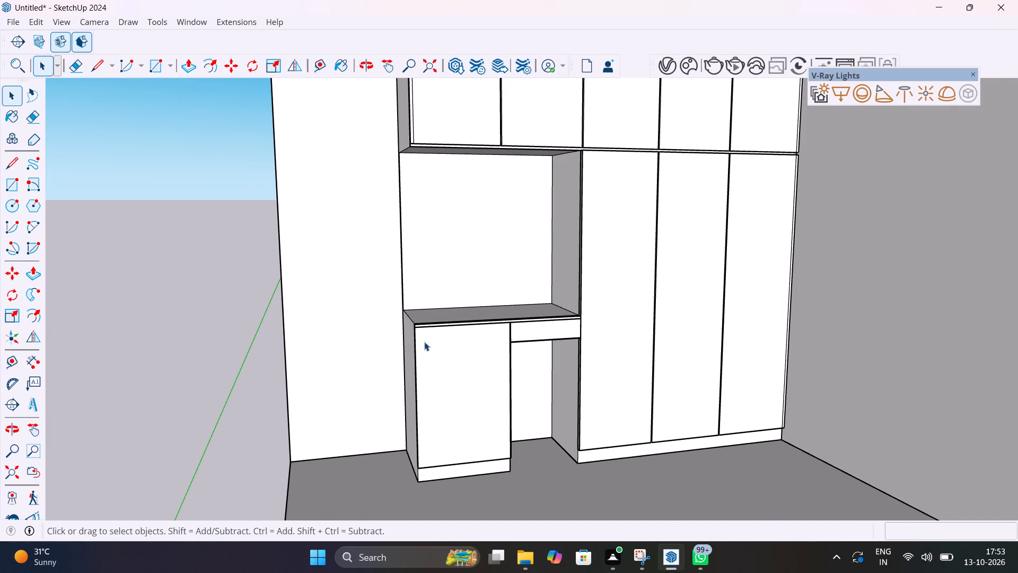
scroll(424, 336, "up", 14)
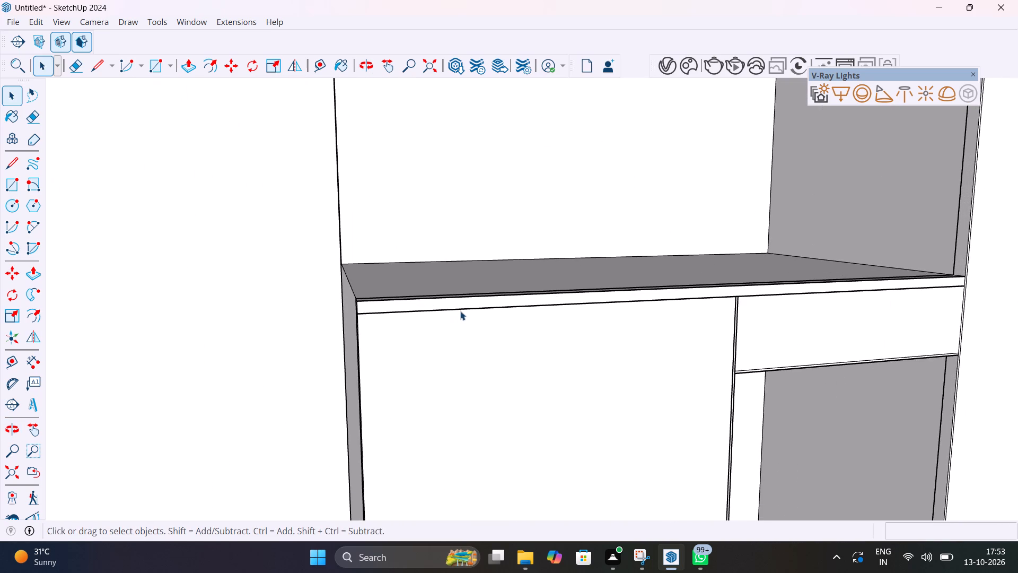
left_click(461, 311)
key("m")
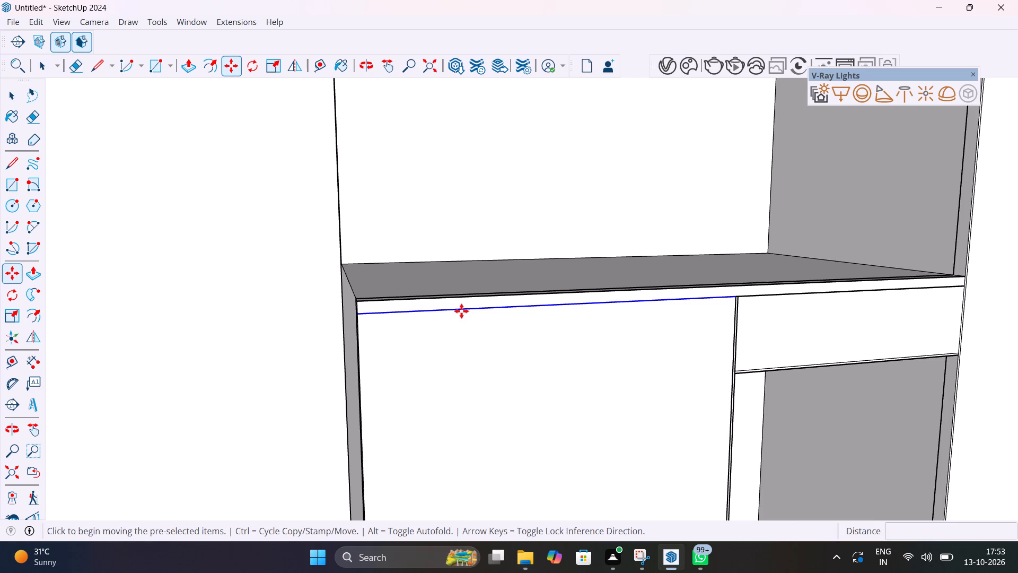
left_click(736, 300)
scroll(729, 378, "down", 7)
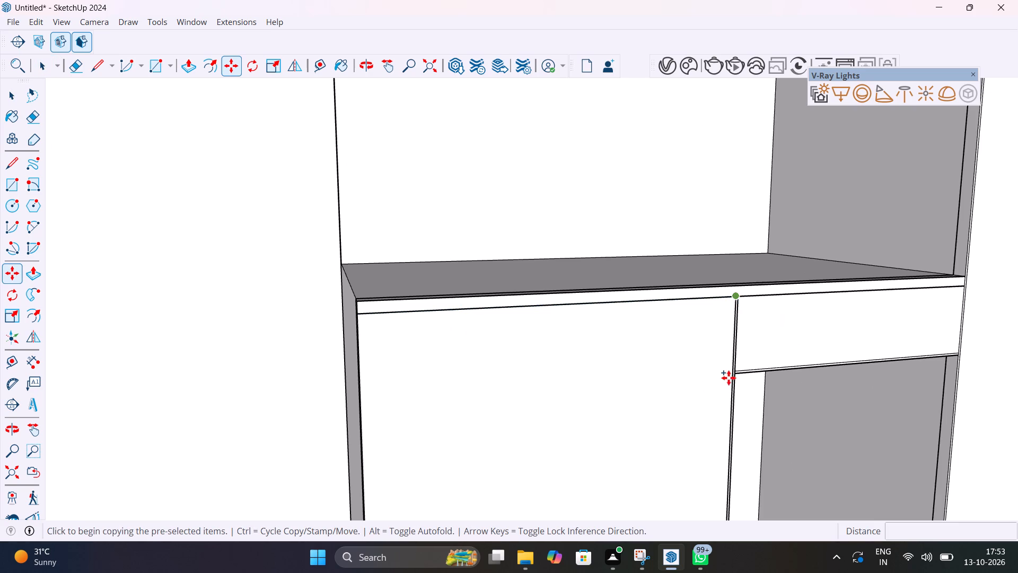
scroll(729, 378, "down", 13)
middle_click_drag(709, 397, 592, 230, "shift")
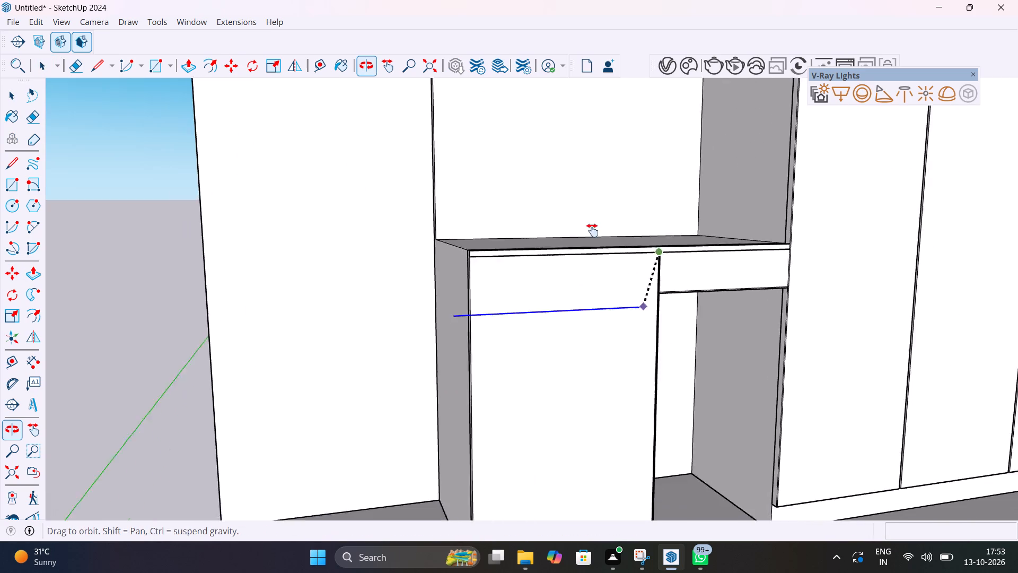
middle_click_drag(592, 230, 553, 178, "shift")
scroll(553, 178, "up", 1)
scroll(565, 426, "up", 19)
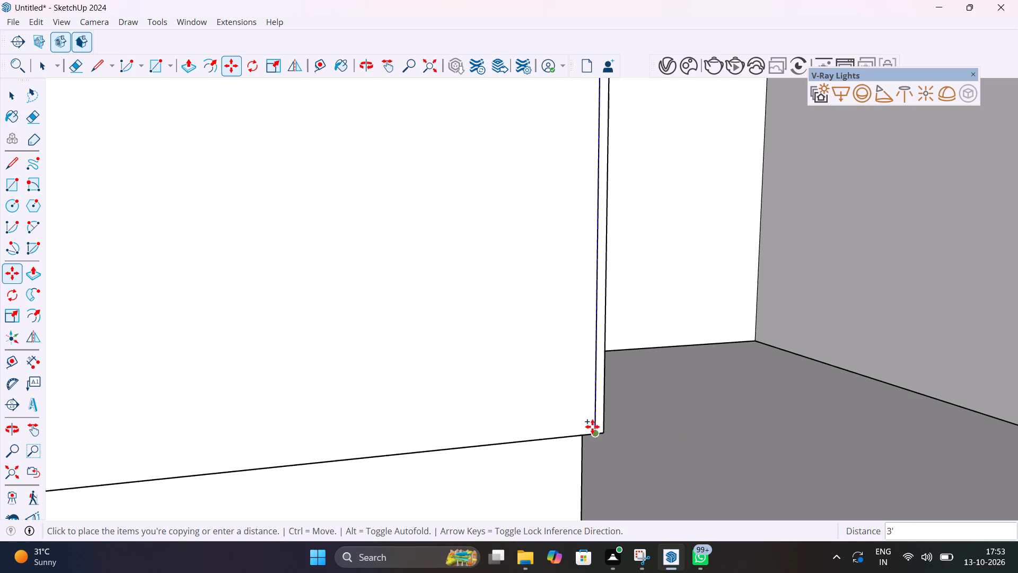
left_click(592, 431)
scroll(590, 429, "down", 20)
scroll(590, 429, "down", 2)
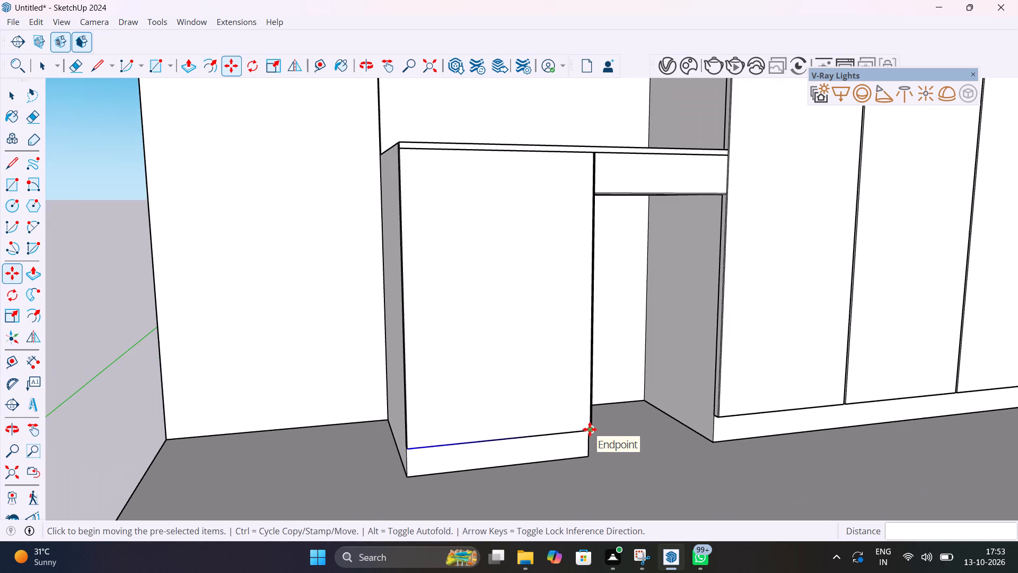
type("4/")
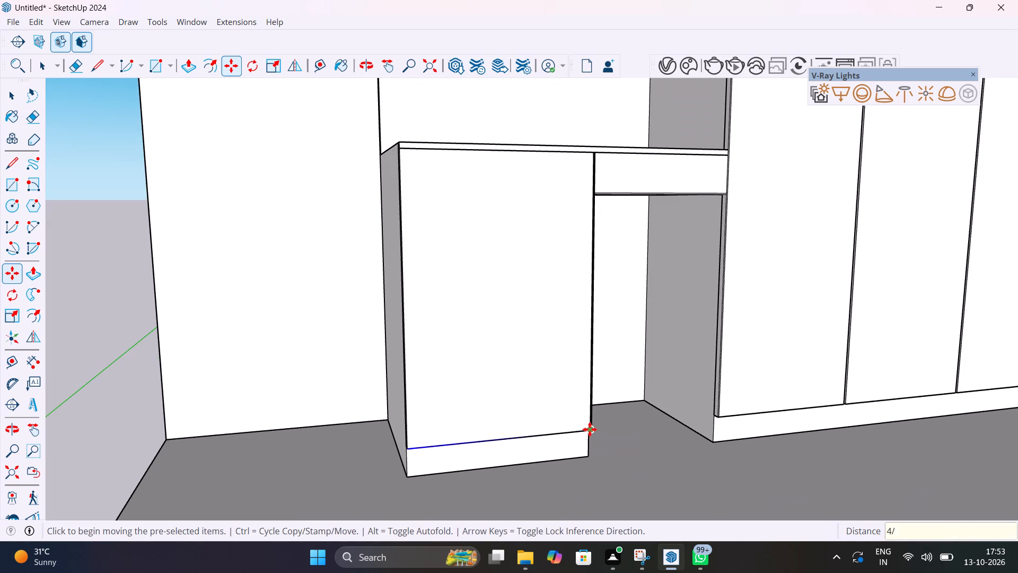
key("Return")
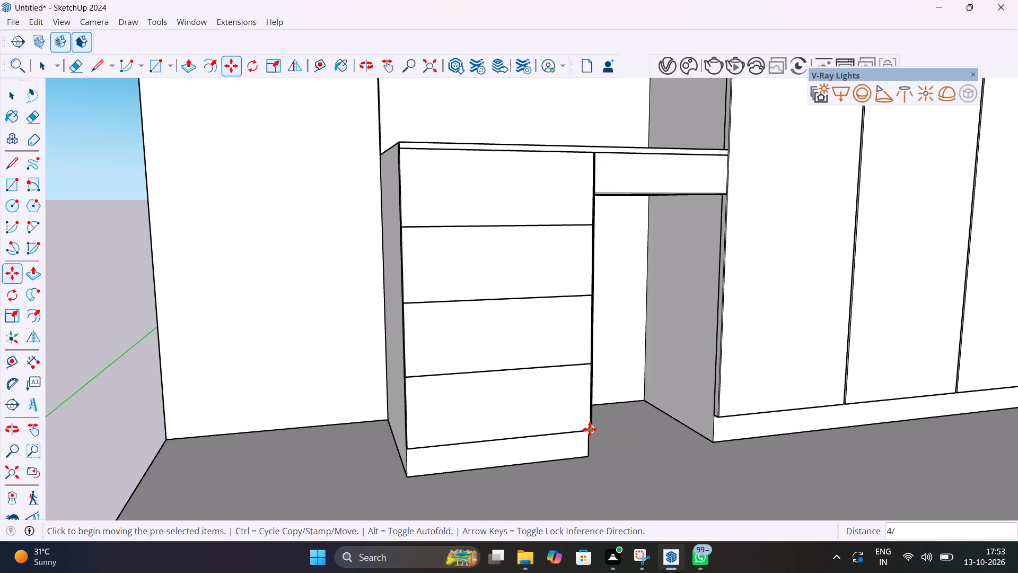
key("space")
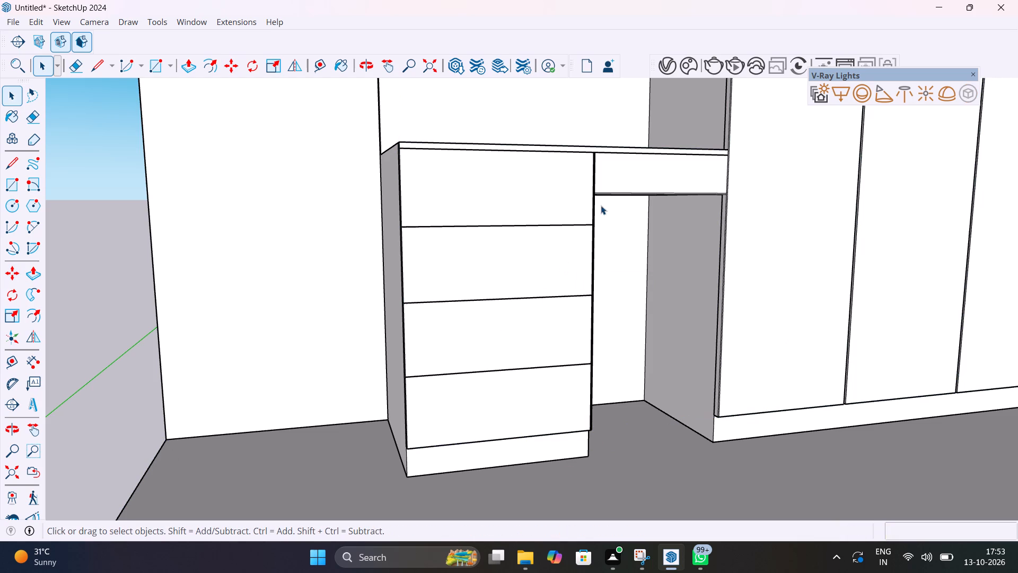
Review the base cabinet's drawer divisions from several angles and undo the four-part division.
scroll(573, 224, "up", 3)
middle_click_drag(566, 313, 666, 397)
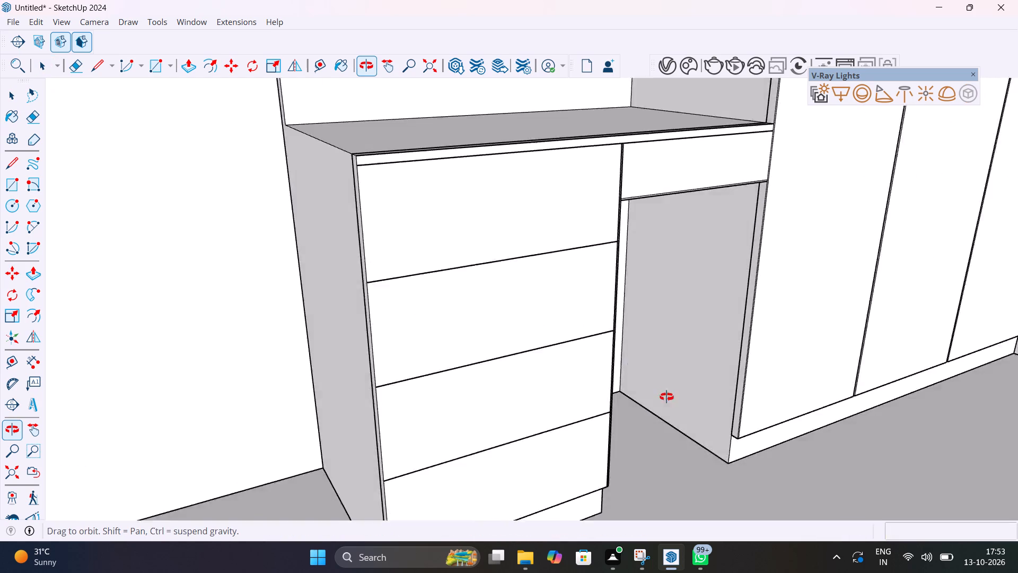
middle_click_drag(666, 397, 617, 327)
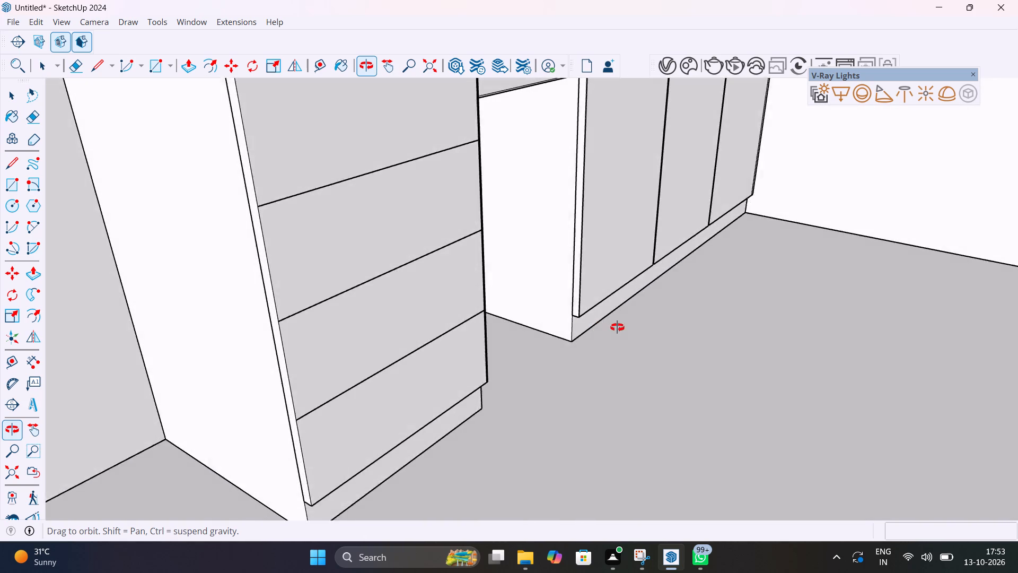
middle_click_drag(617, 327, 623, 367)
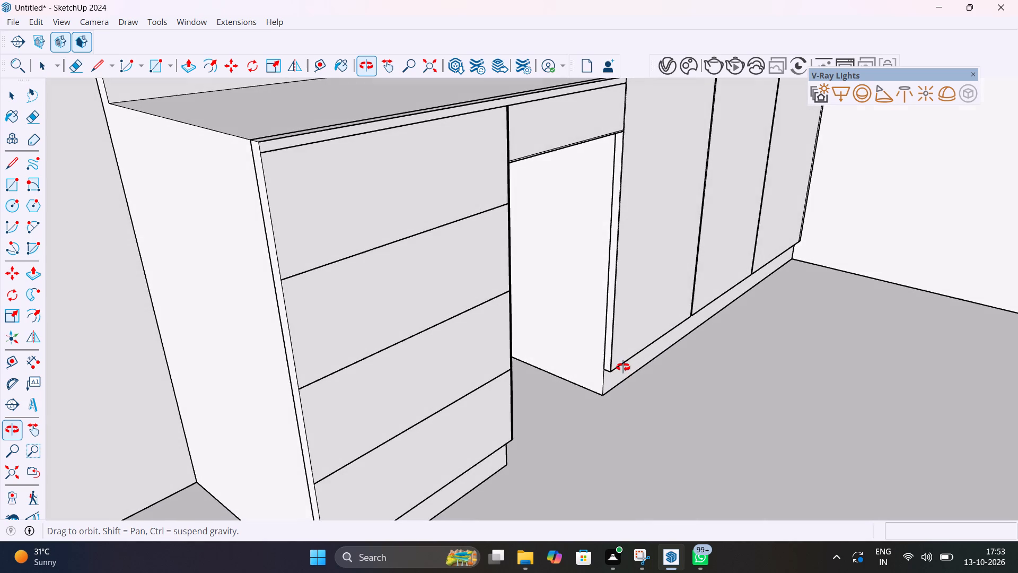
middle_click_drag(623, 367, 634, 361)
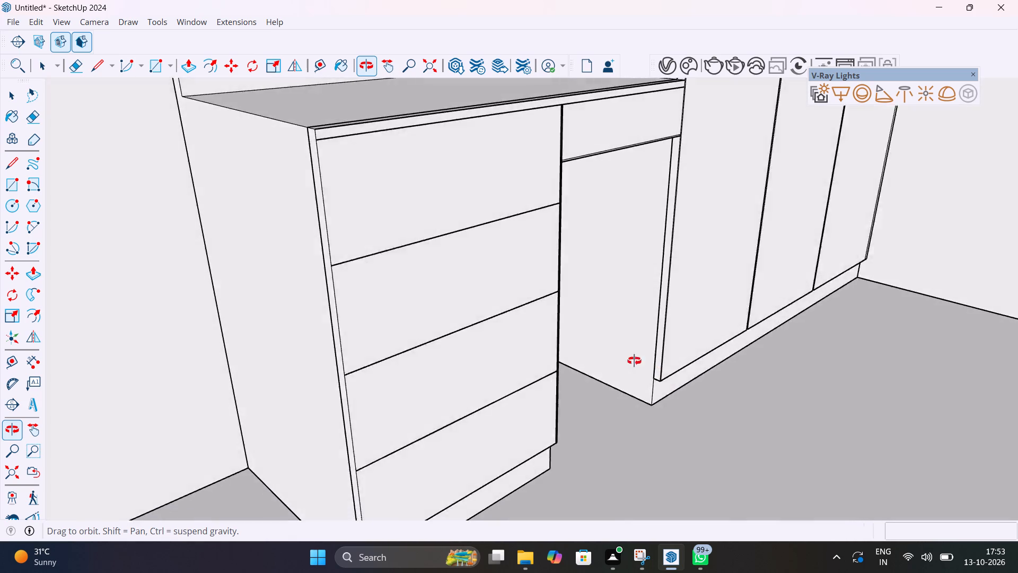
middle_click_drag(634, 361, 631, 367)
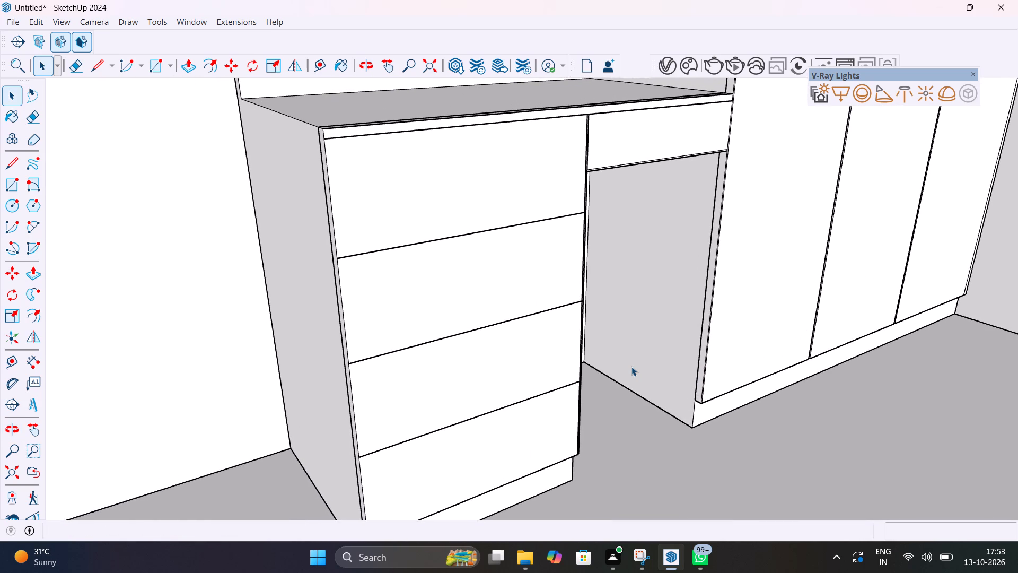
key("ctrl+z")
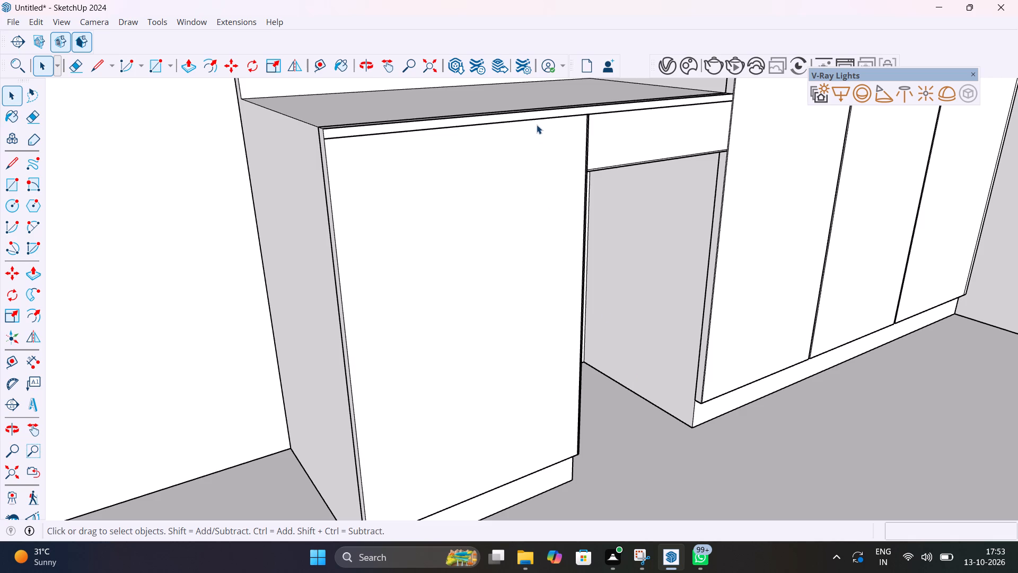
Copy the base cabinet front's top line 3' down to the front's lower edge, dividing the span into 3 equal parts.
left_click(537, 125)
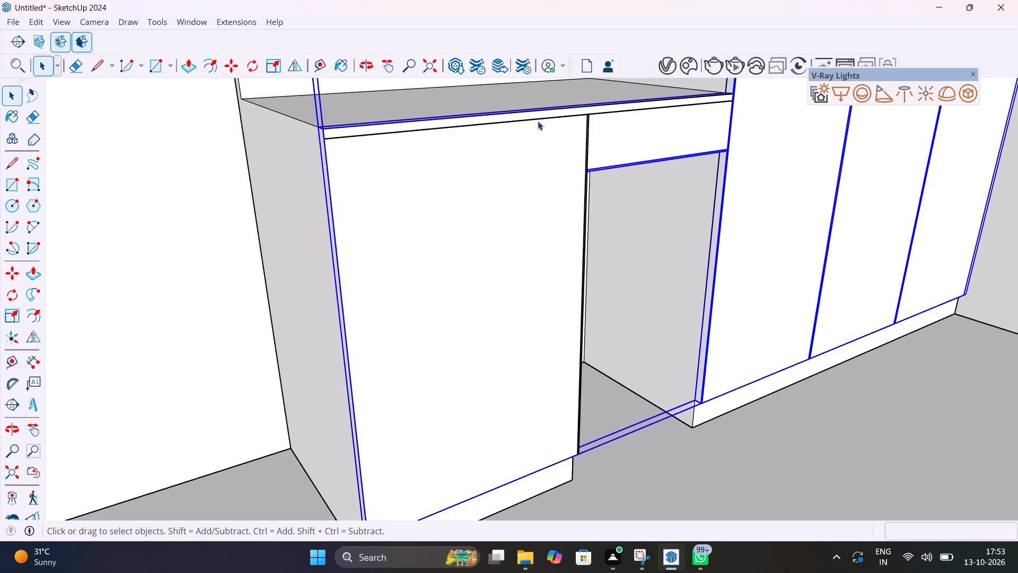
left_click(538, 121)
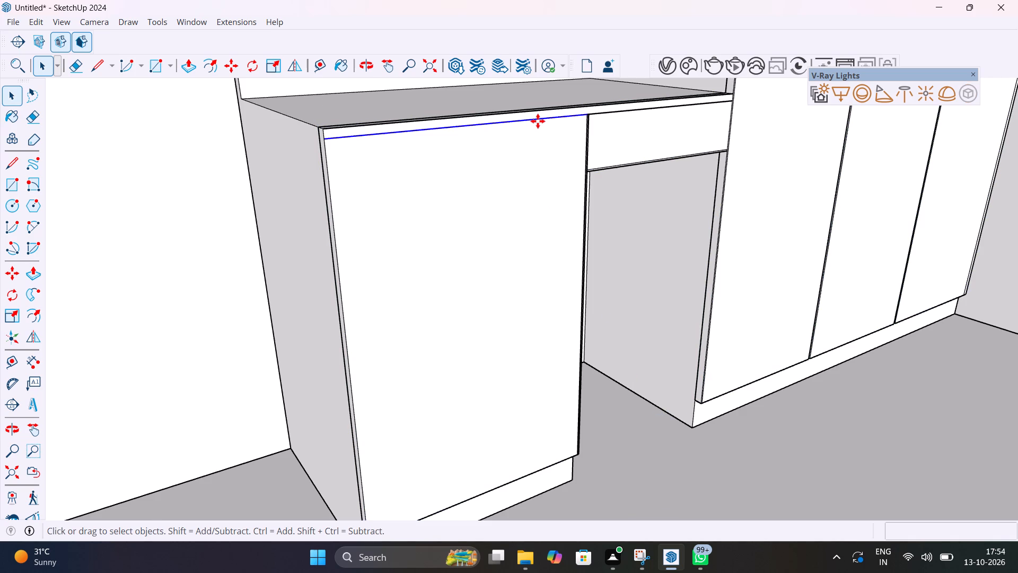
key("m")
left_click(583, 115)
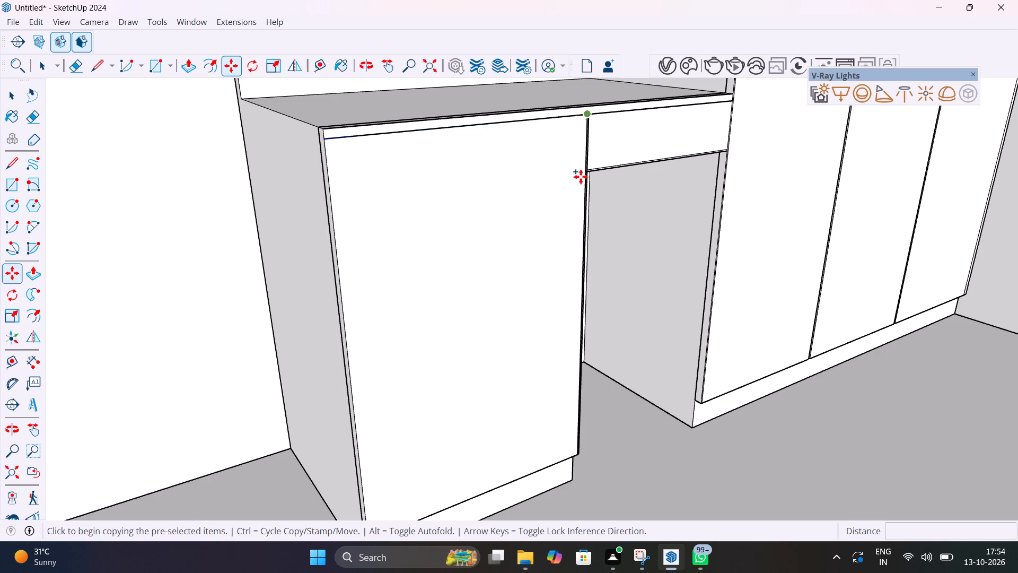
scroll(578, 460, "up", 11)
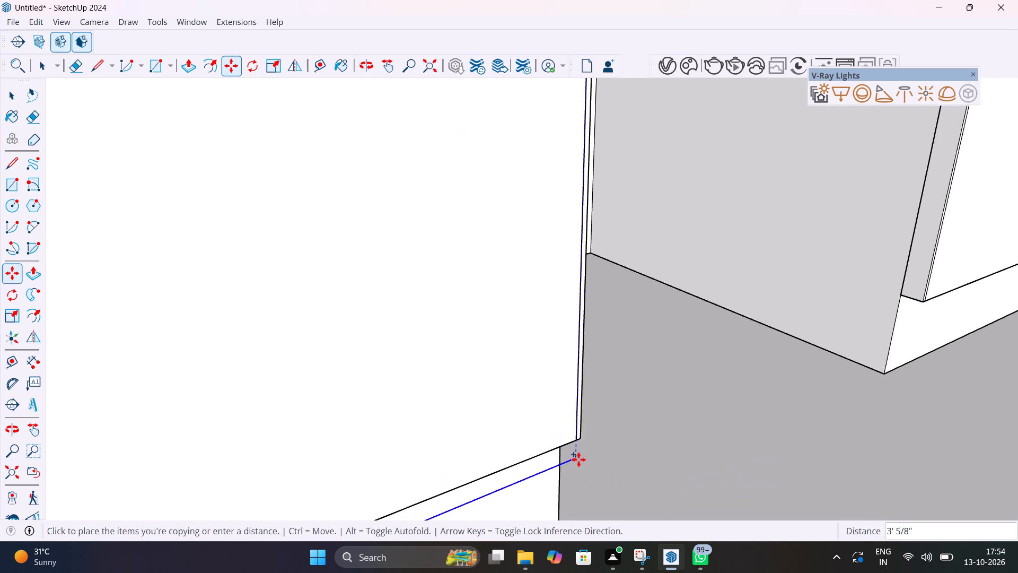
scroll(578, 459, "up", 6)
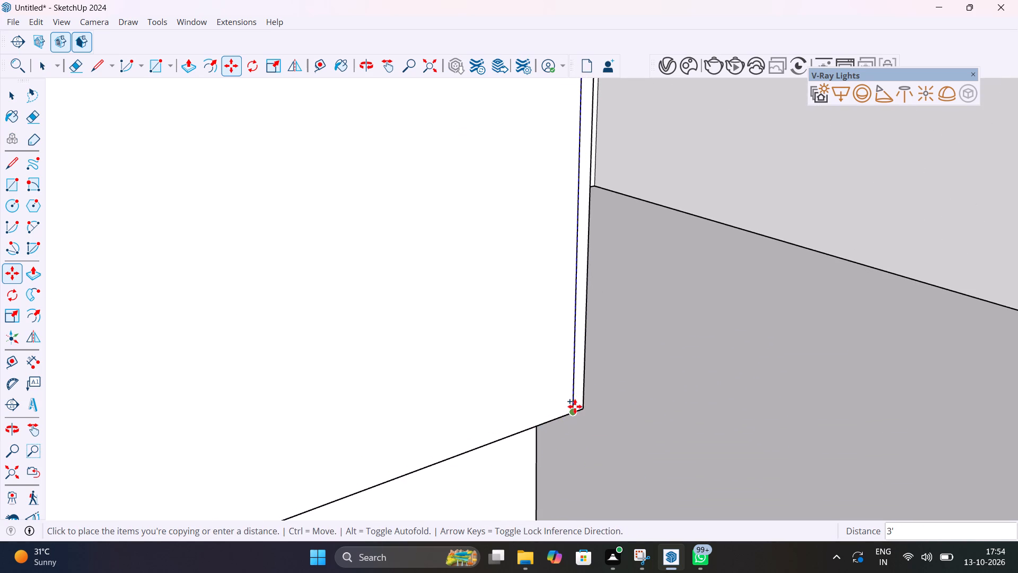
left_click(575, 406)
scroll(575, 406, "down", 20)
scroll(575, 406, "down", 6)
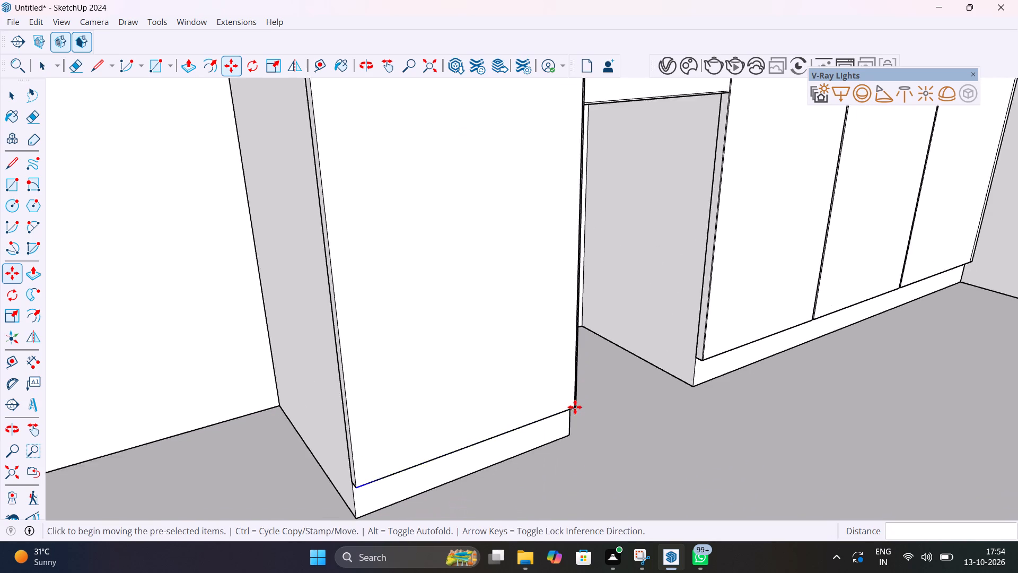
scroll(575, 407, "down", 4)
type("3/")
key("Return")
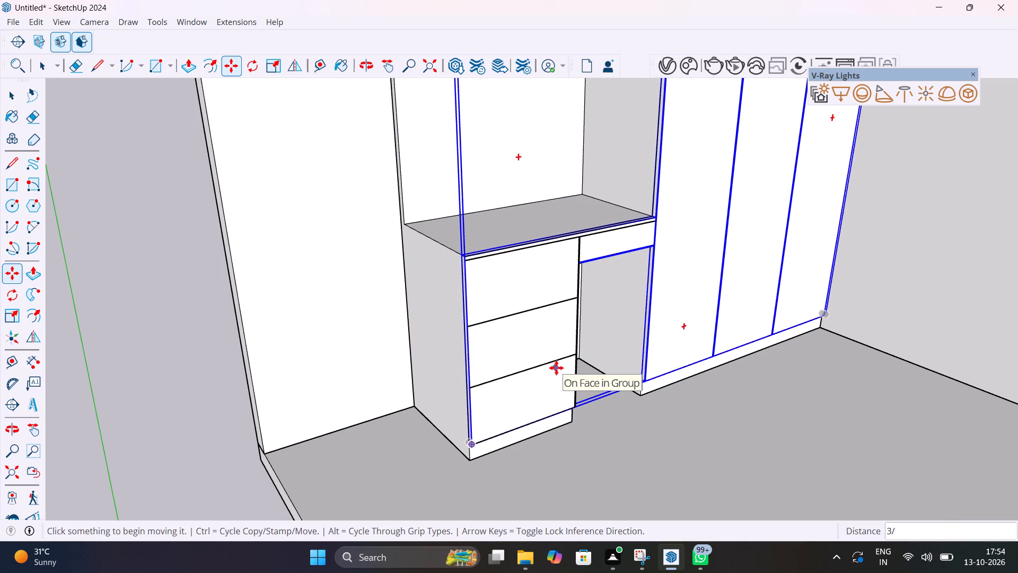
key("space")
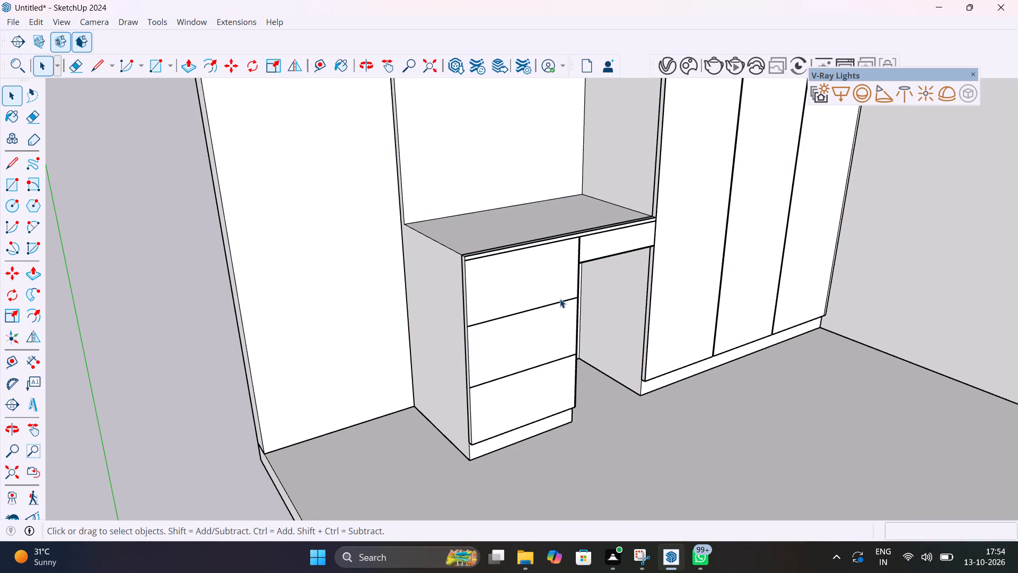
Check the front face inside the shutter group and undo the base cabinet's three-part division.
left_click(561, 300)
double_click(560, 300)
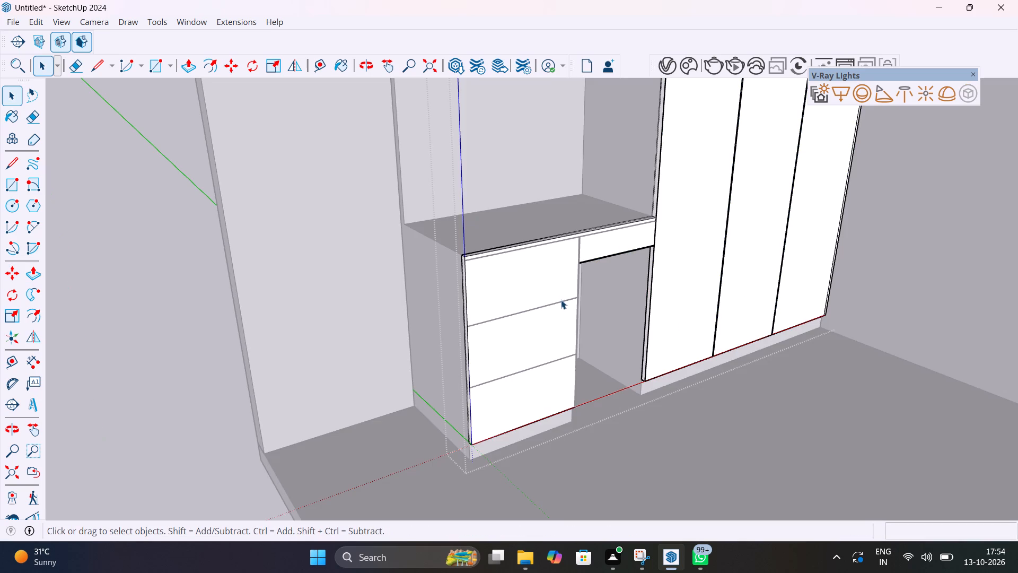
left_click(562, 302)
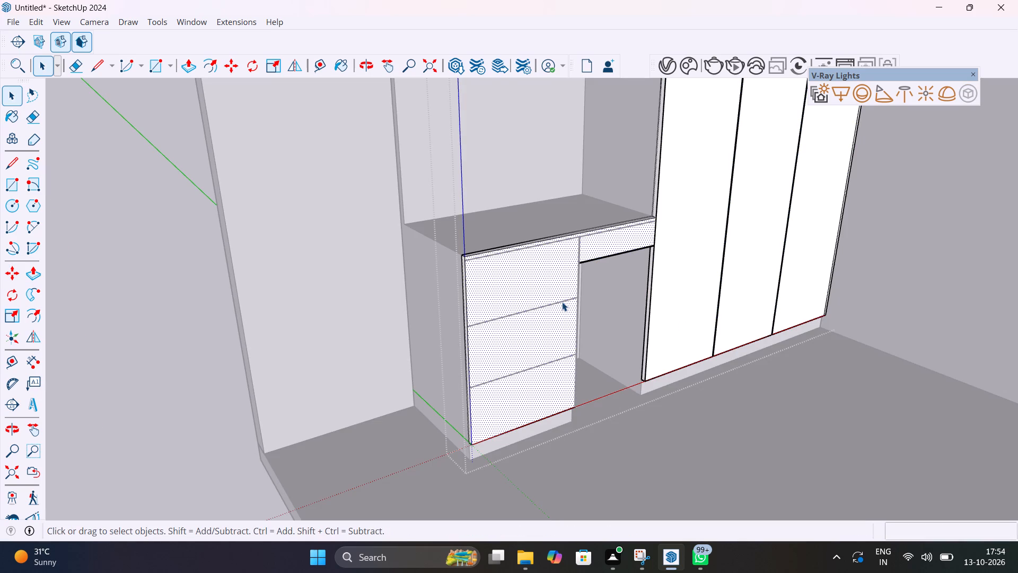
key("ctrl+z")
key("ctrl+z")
Open the shutter group and examine the extent of the base cabinet's front face.
triple_click(560, 305)
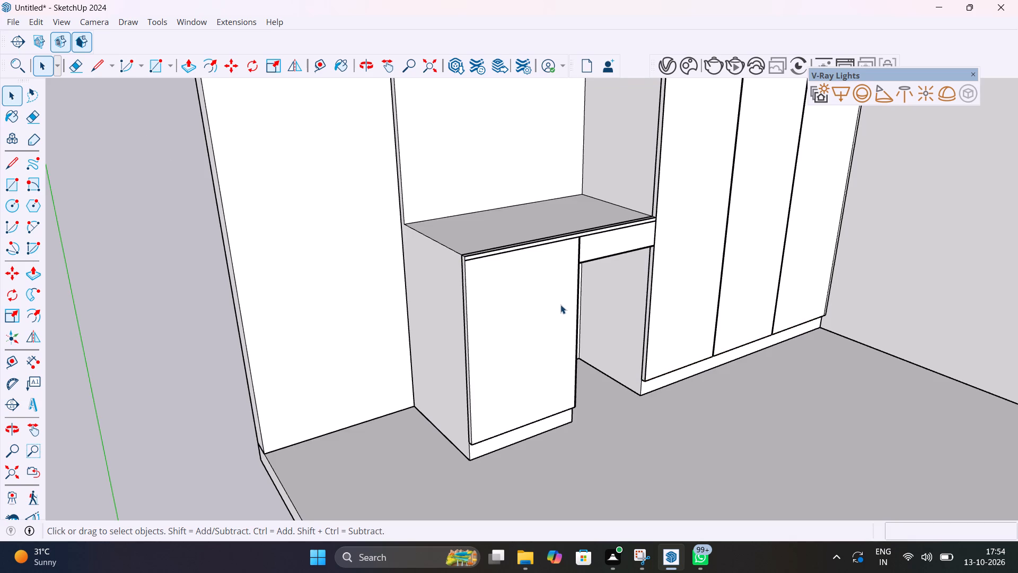
scroll(560, 305, "up", 5)
scroll(560, 305, "down", 3)
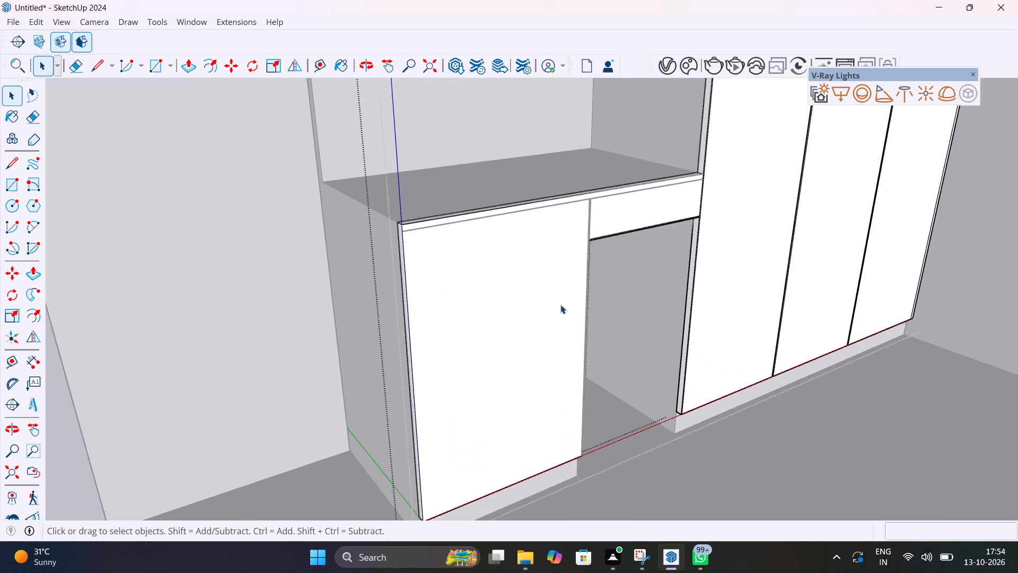
scroll(560, 305, "down", 10)
left_click(323, 305)
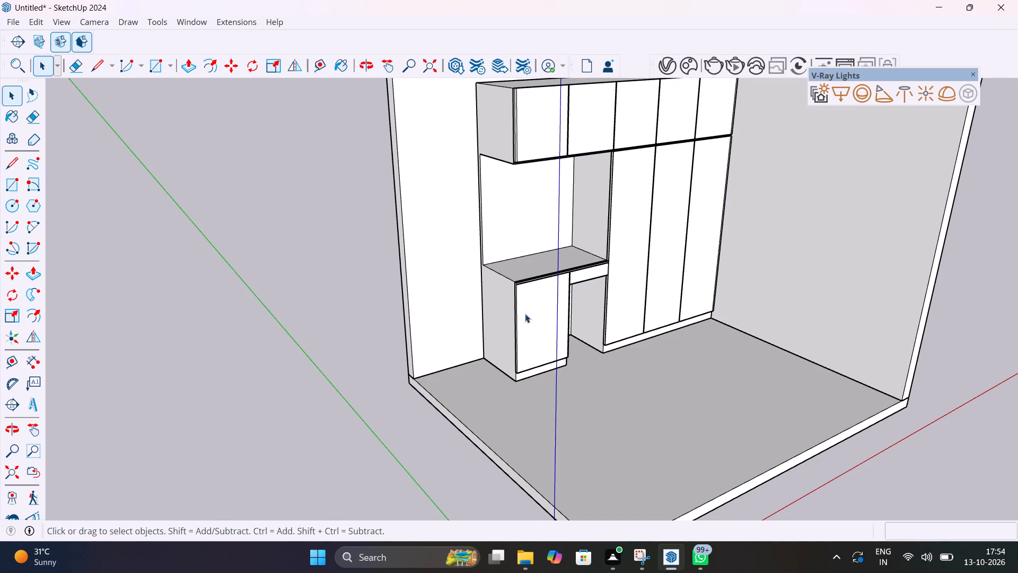
scroll(533, 311, "up", 13)
double_click(530, 310)
scroll(530, 309, "up", 5)
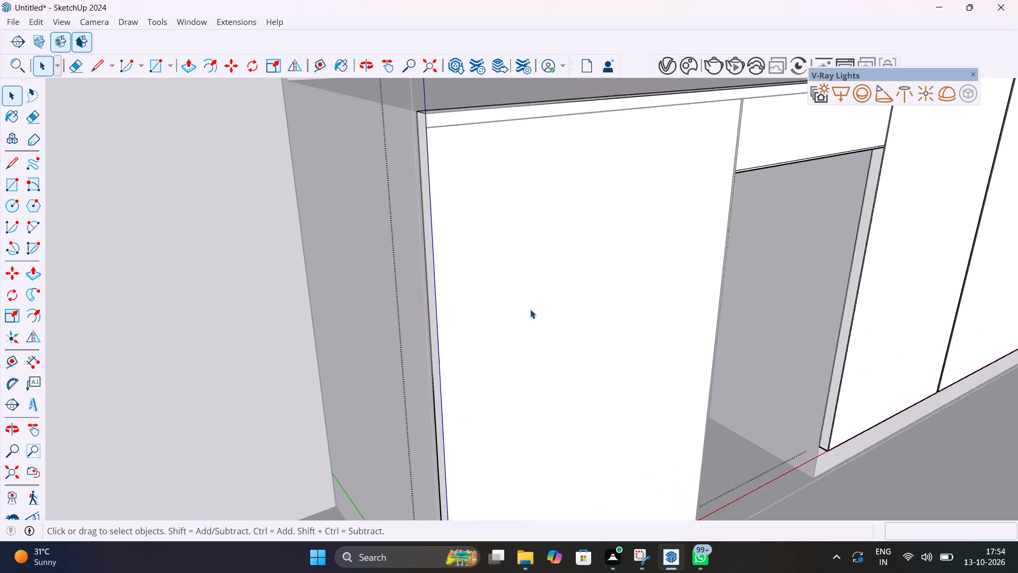
scroll(530, 309, "down", 6)
double_click(530, 309)
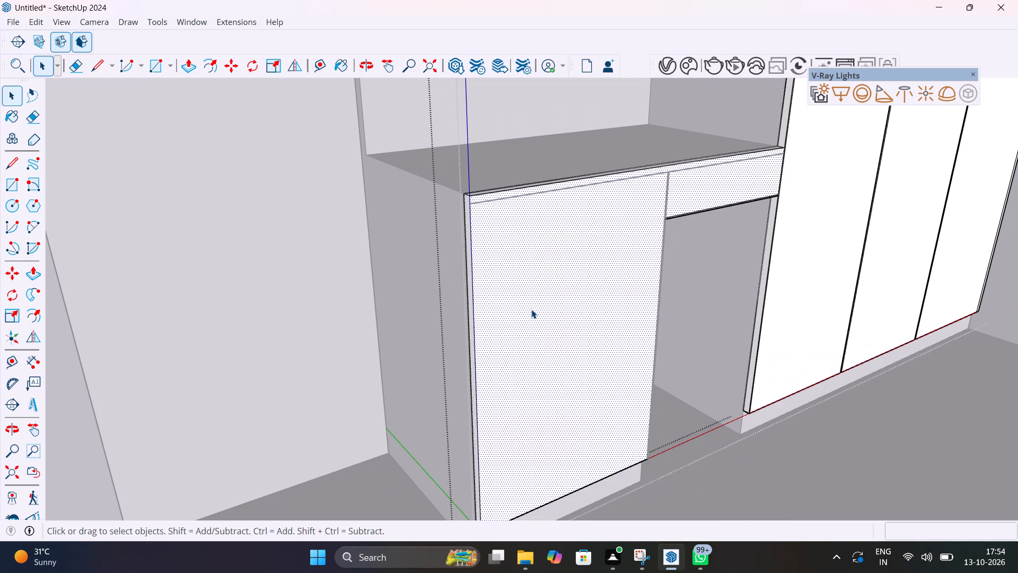
scroll(531, 309, "down", 7)
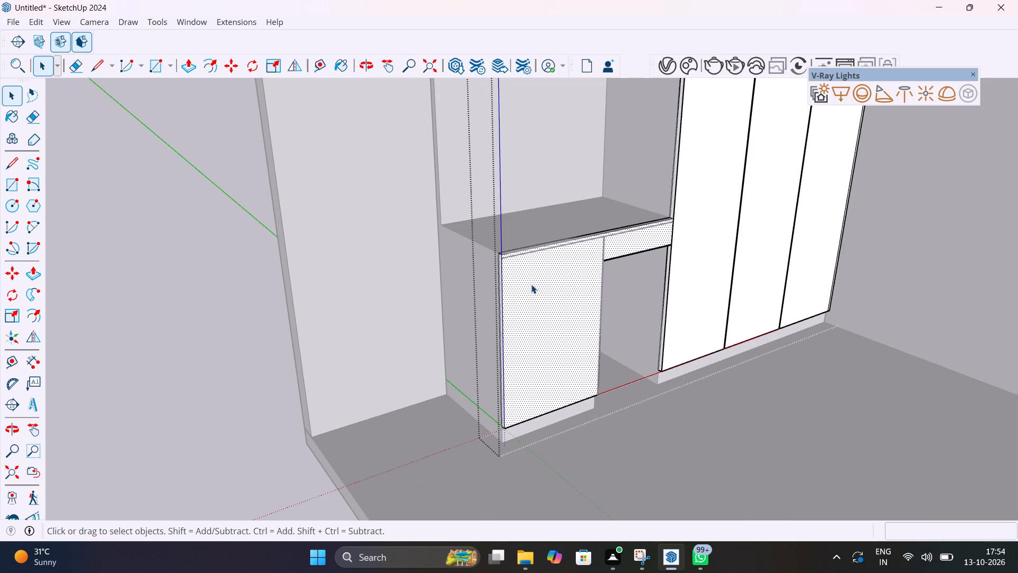
scroll(539, 266, "up", 10)
left_click(272, 331)
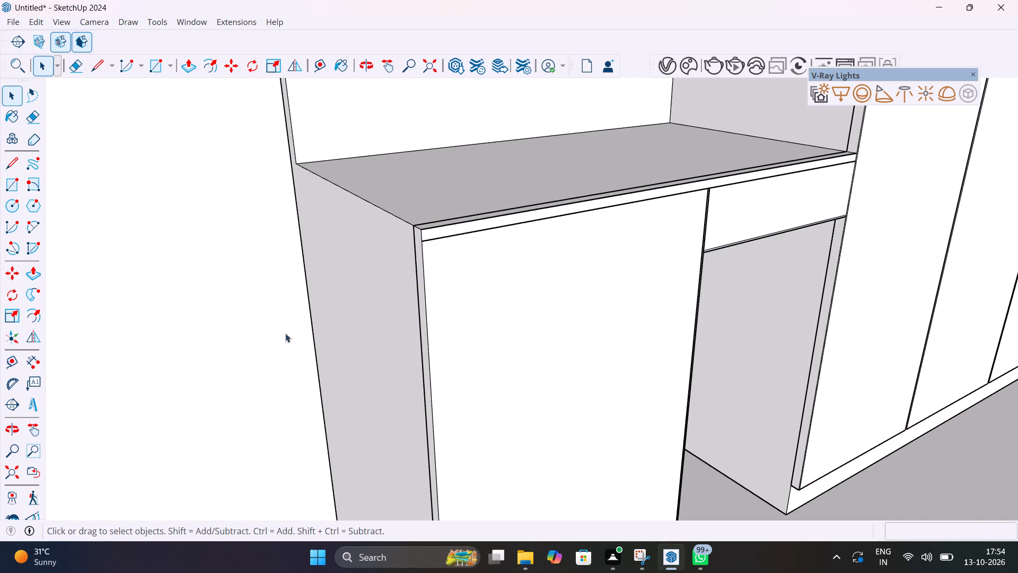
Delete the loose horizontal line near the top of the base cabinet front.
left_click(500, 229)
scroll(499, 229, "up", 2)
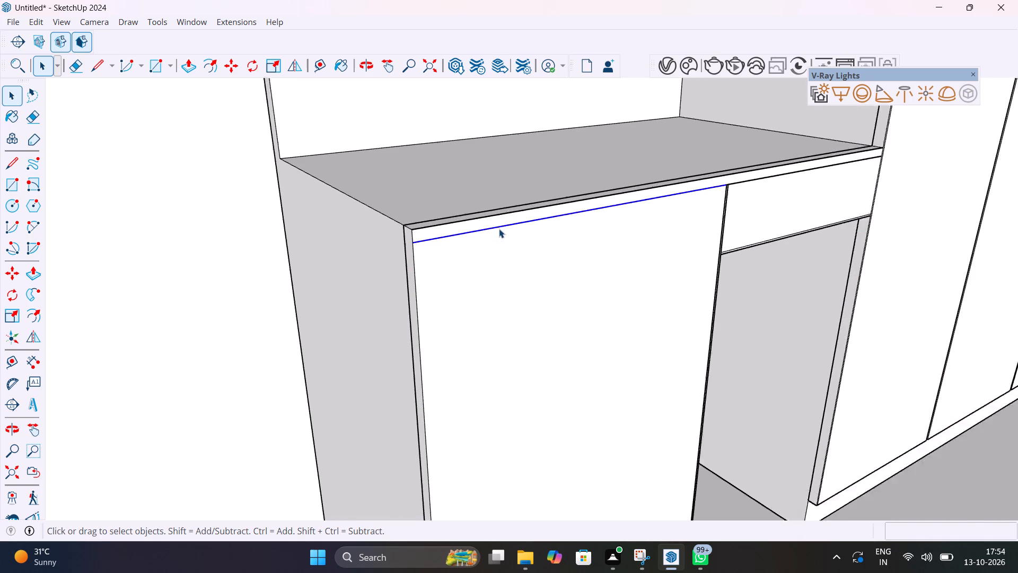
scroll(499, 229, "up", 5)
middle_click_drag(507, 232, 655, 238)
scroll(655, 238, "up", 1)
key("Delete")
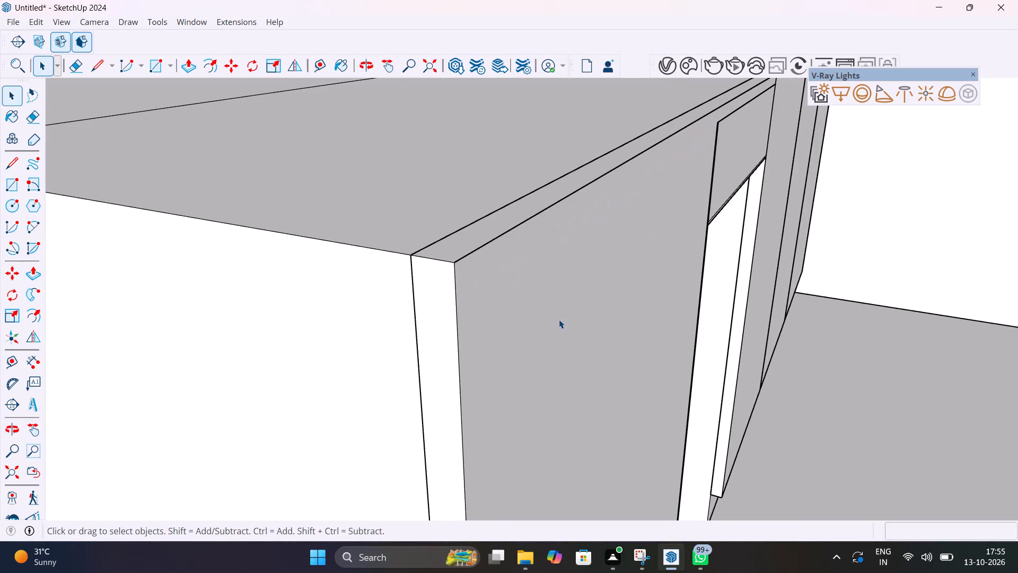
Delete the loose horizontal line near the top of the front strip above the knee opening.
scroll(559, 319, "down", 7)
left_click(679, 181)
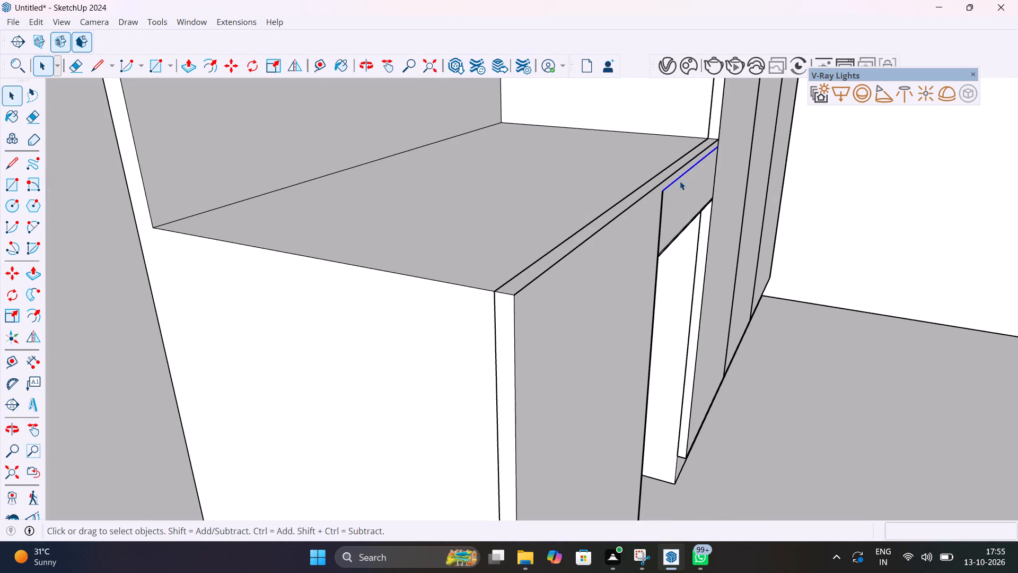
key("Delete")
Delete the leftover edges of the narrow vertical strip on the base cabinet front beside the knee opening.
scroll(666, 218, "up", 3)
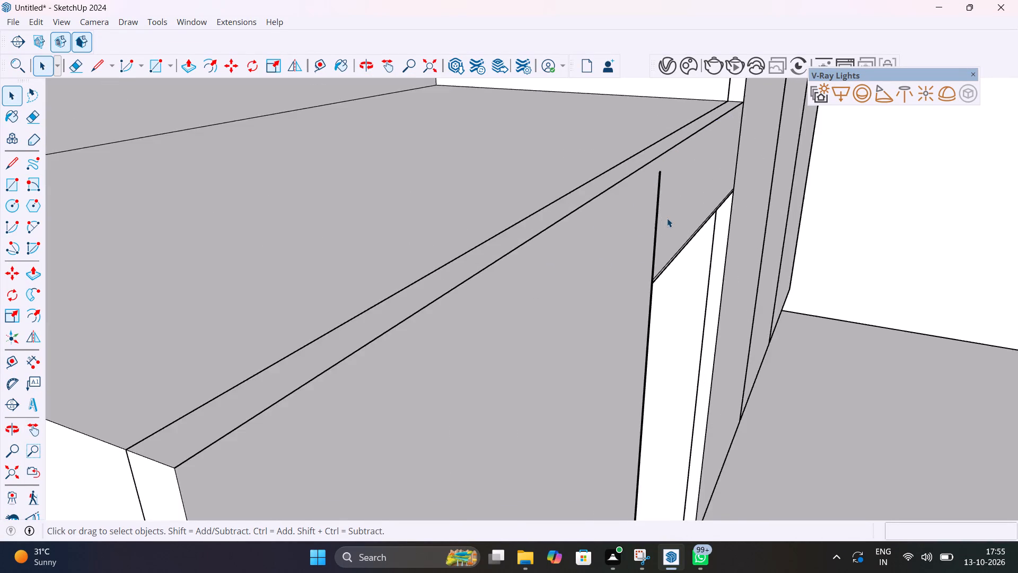
scroll(667, 218, "up", 11)
middle_click_drag(661, 223, 428, 241)
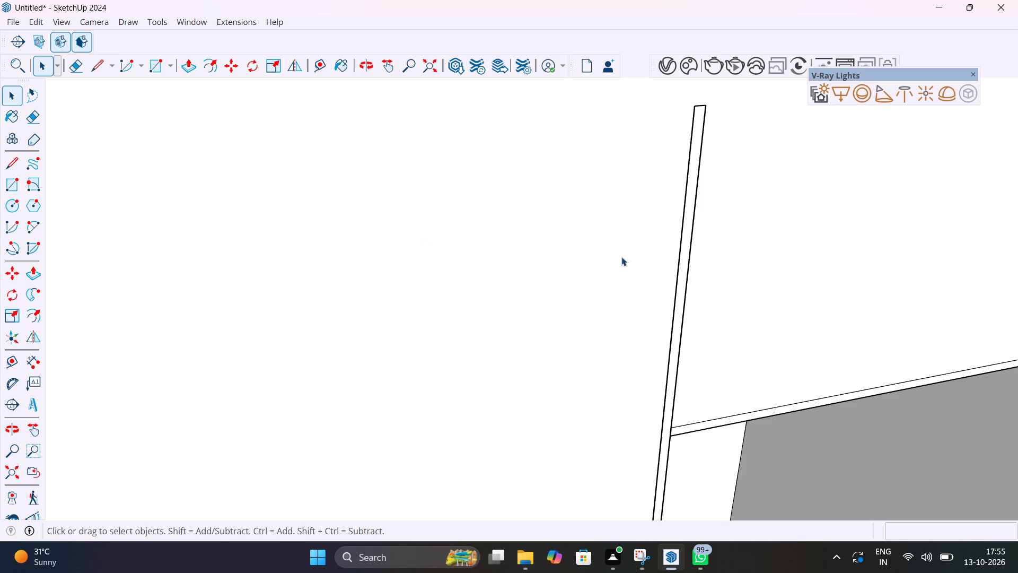
scroll(638, 280, "down", 13)
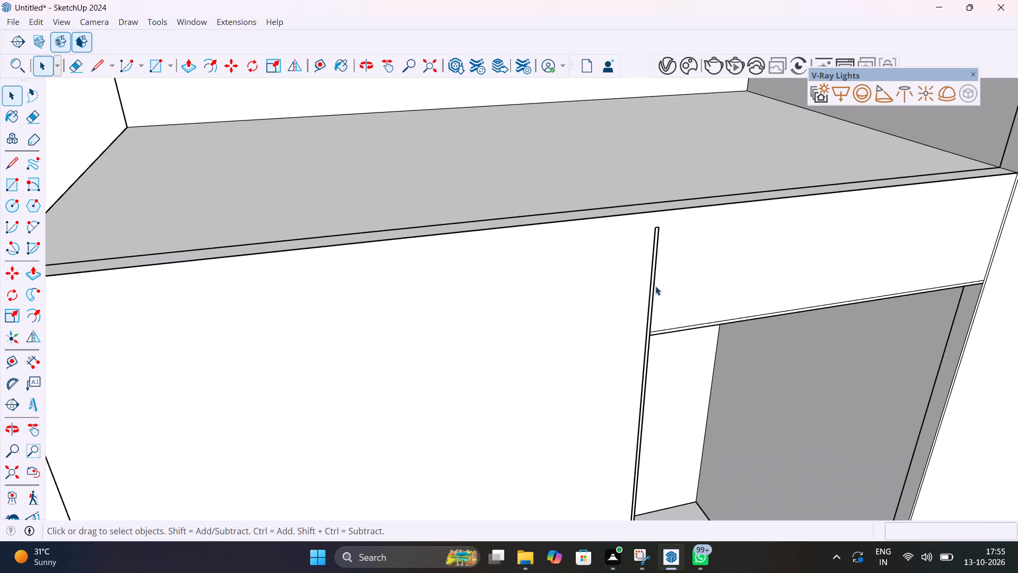
left_click(654, 289)
key("Delete")
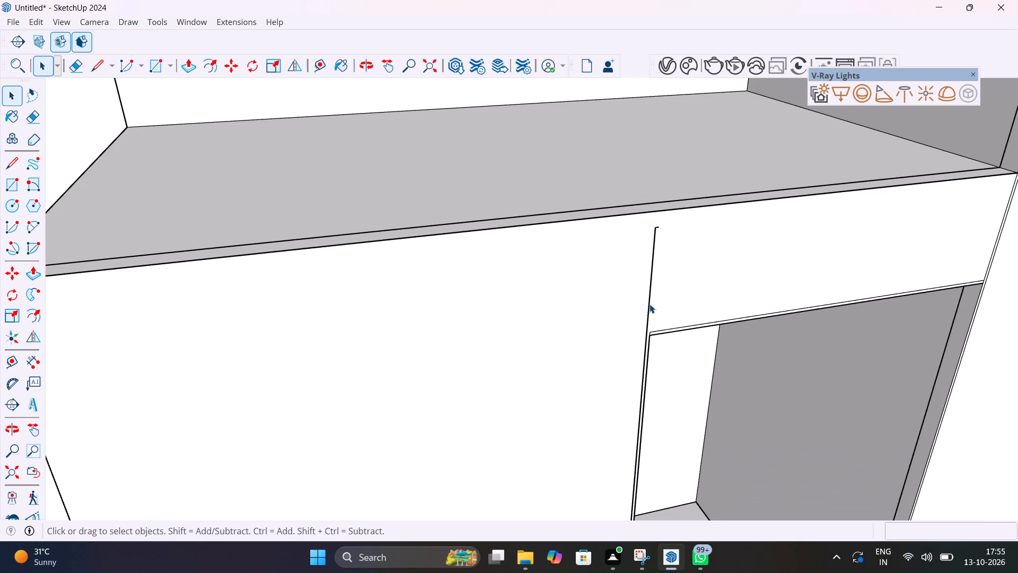
left_click(650, 304)
key("Delete")
left_click(658, 226)
key("Delete")
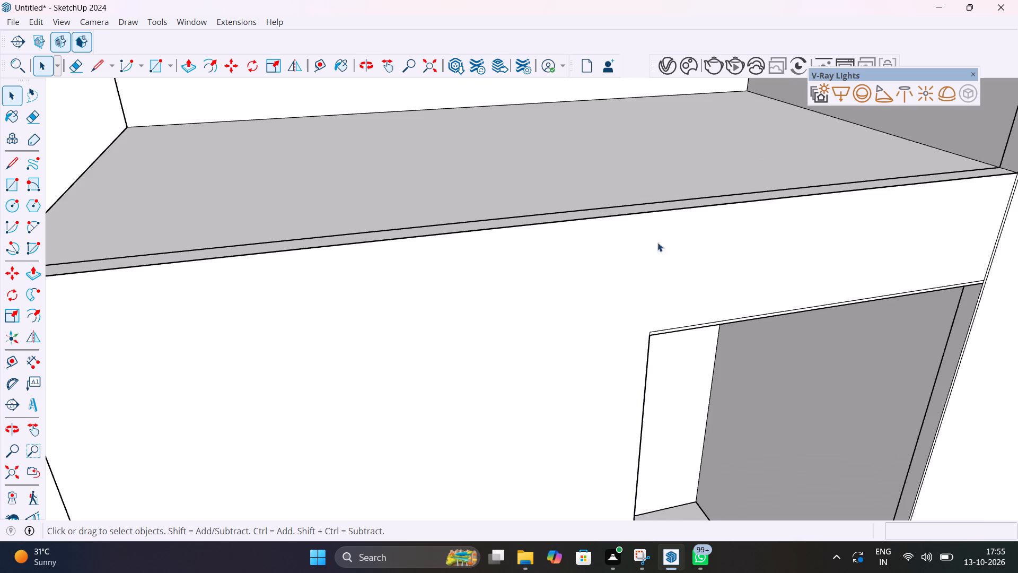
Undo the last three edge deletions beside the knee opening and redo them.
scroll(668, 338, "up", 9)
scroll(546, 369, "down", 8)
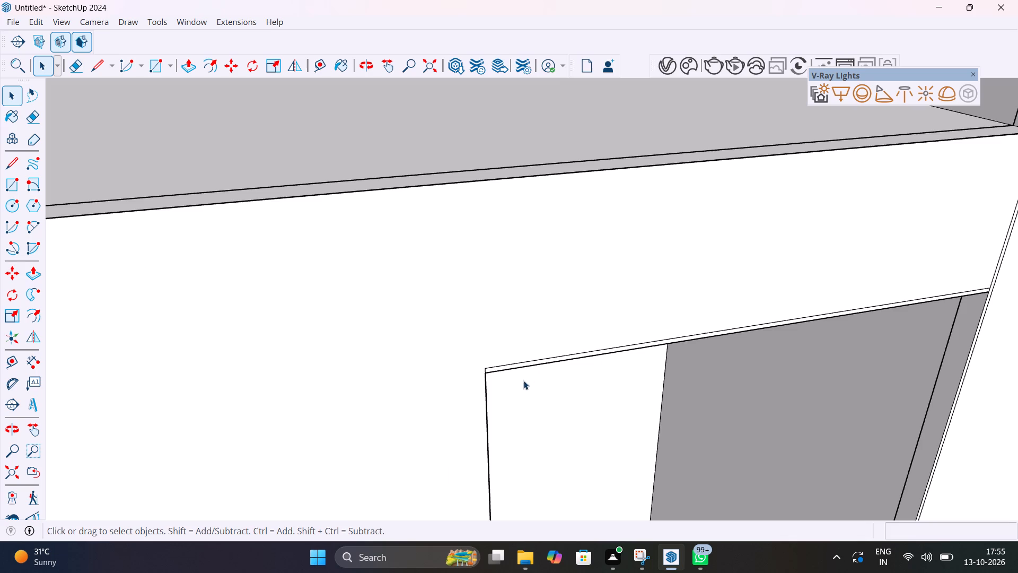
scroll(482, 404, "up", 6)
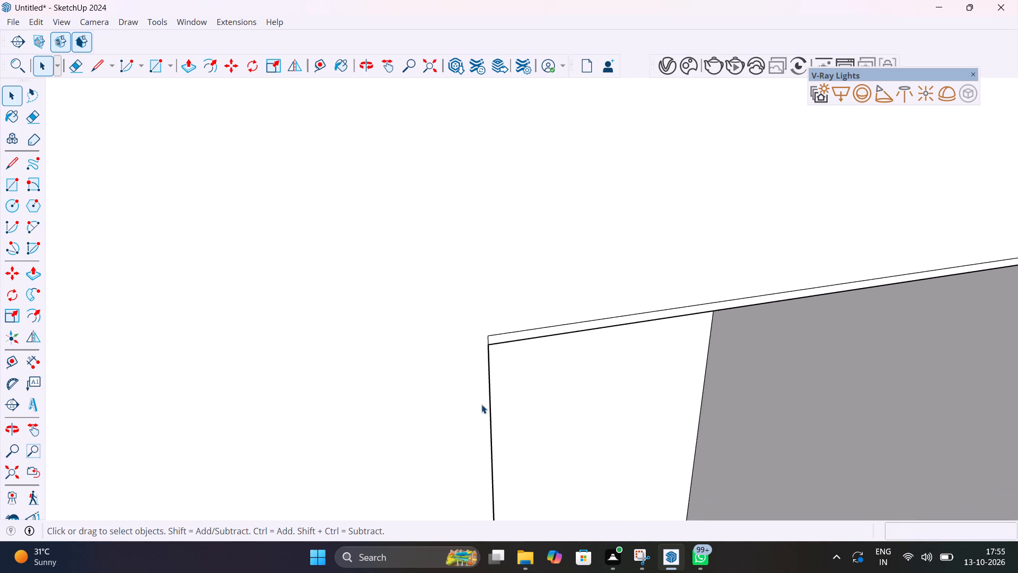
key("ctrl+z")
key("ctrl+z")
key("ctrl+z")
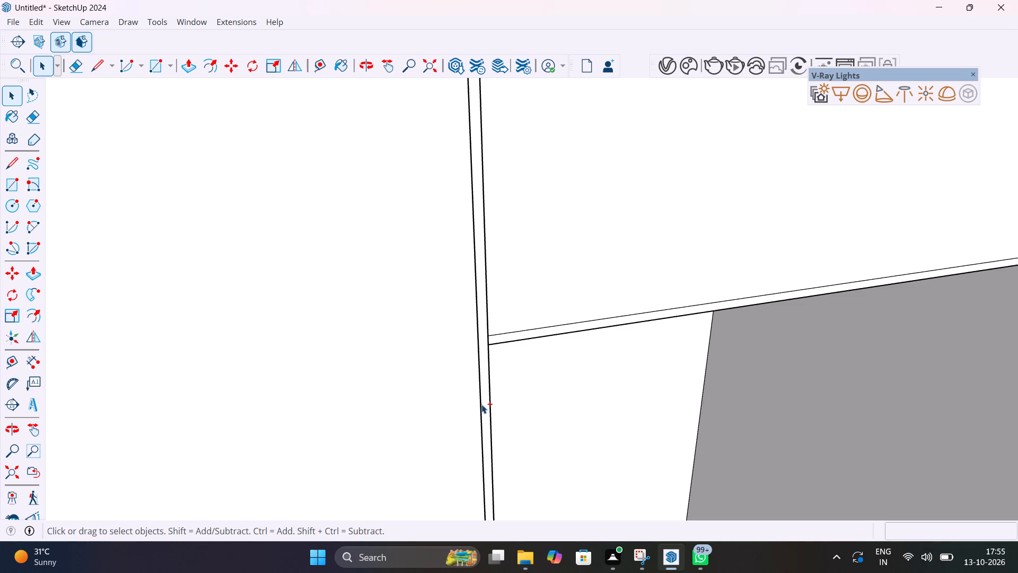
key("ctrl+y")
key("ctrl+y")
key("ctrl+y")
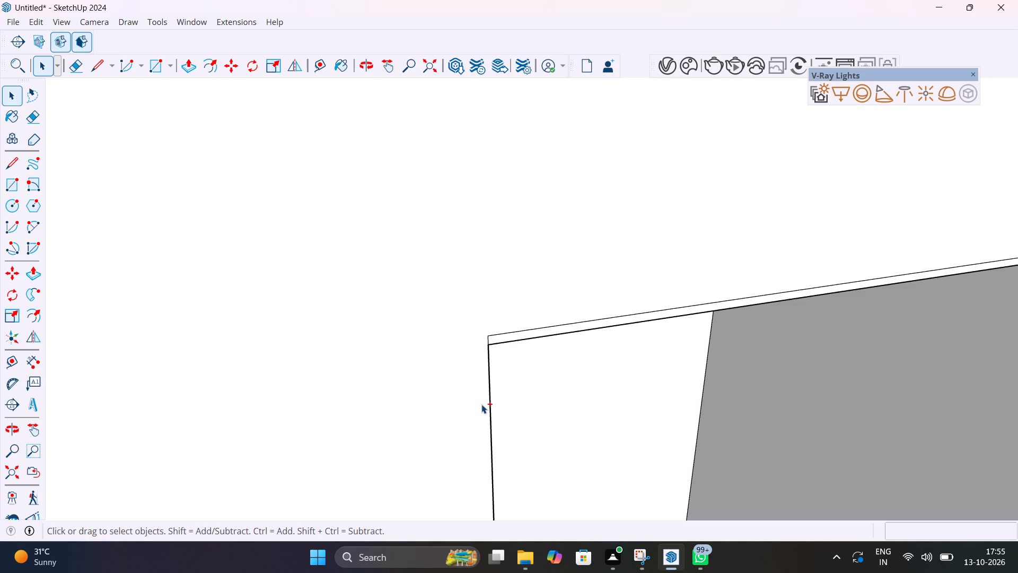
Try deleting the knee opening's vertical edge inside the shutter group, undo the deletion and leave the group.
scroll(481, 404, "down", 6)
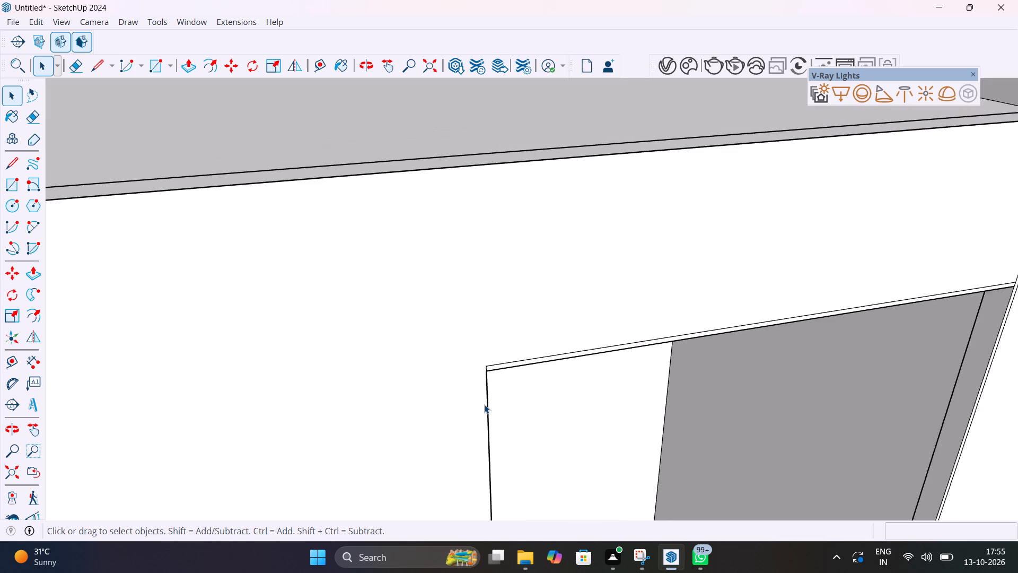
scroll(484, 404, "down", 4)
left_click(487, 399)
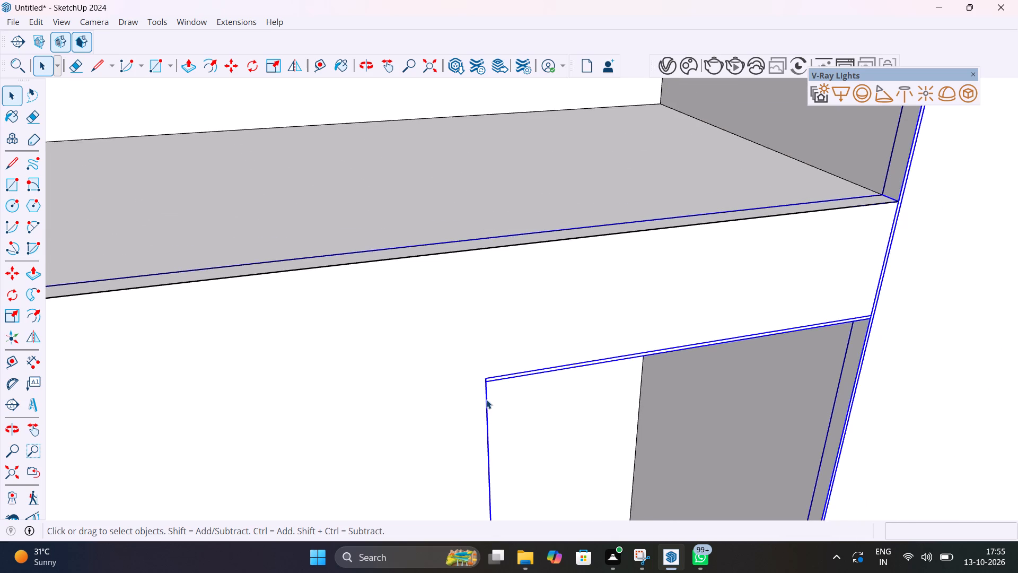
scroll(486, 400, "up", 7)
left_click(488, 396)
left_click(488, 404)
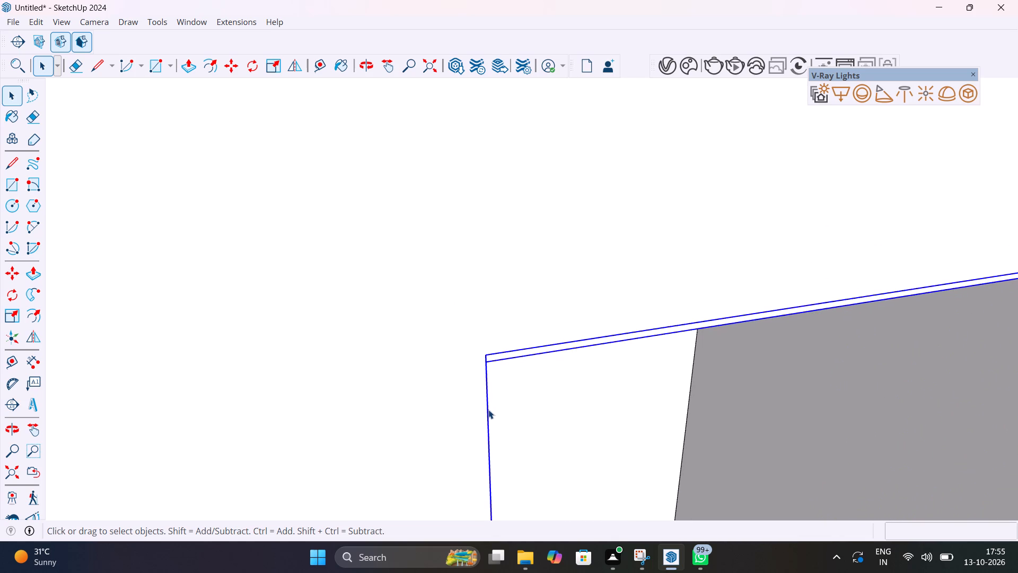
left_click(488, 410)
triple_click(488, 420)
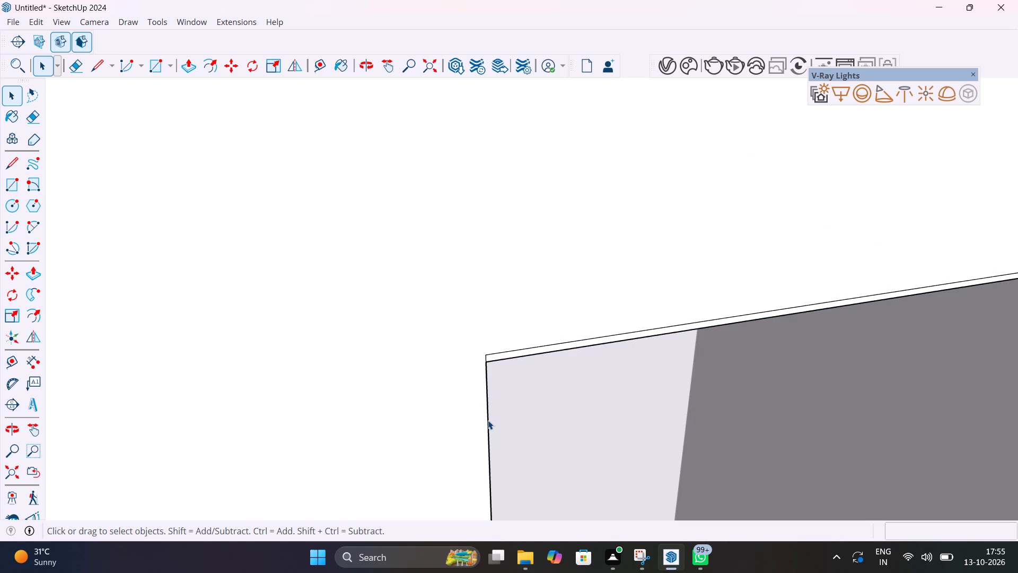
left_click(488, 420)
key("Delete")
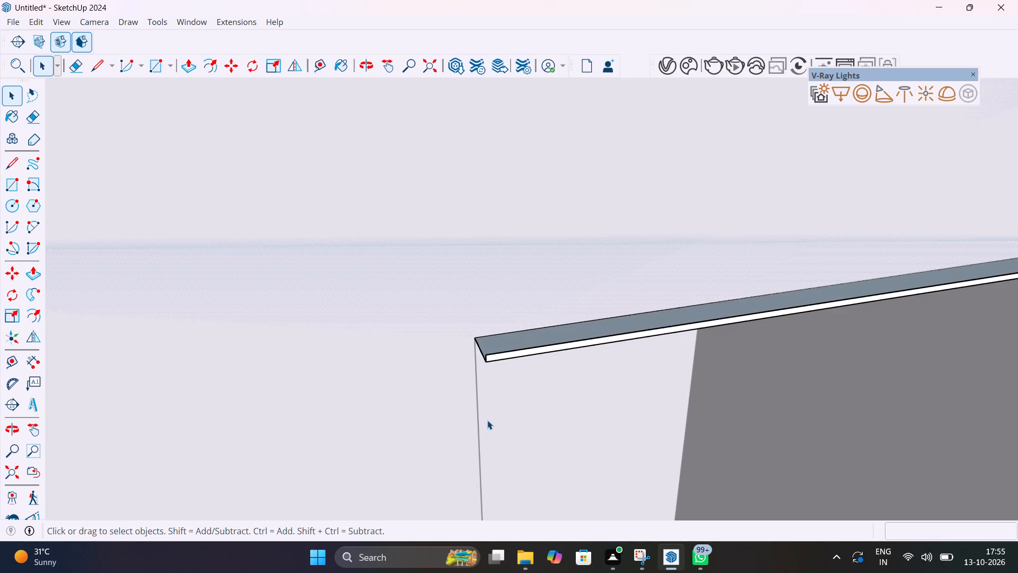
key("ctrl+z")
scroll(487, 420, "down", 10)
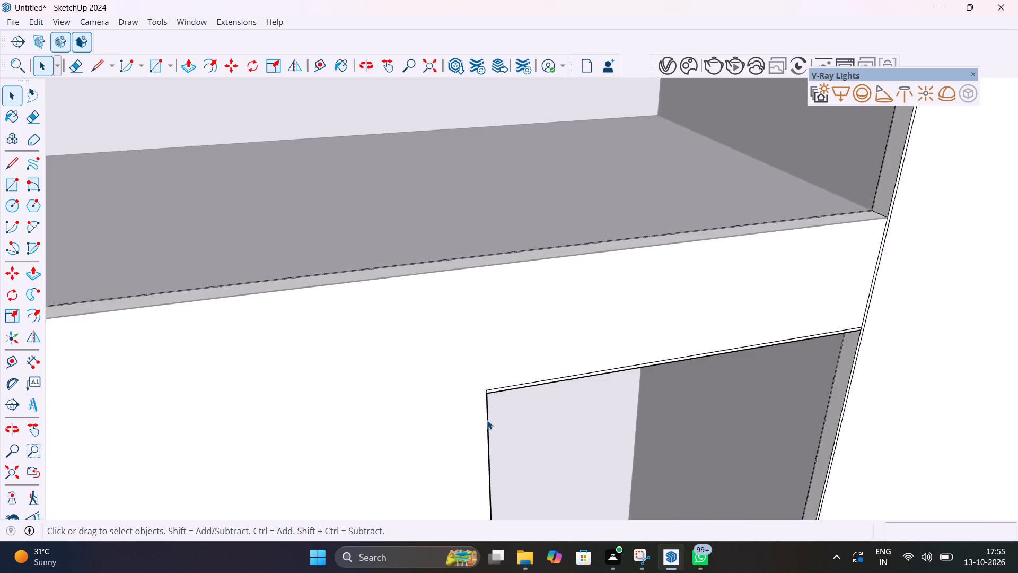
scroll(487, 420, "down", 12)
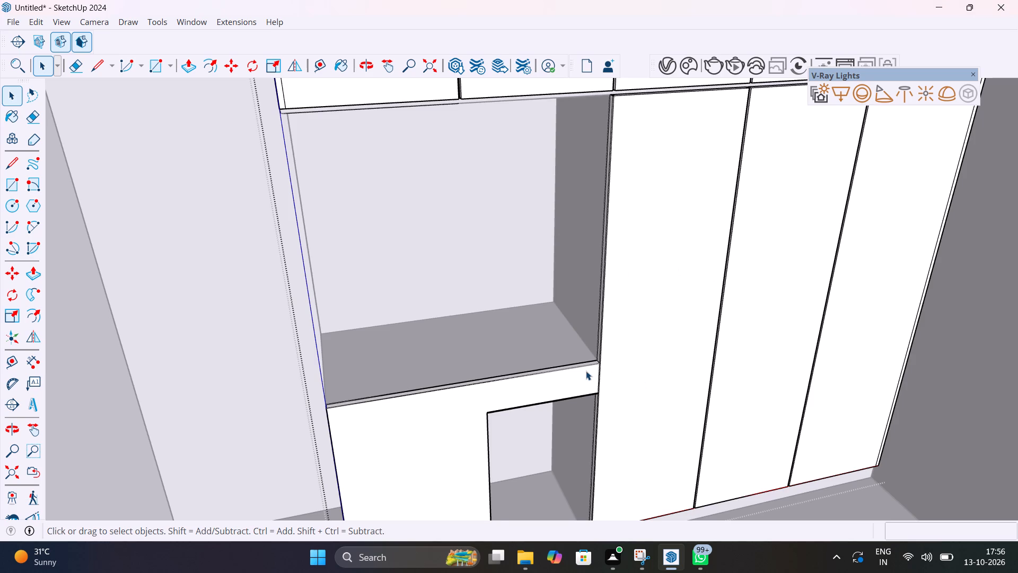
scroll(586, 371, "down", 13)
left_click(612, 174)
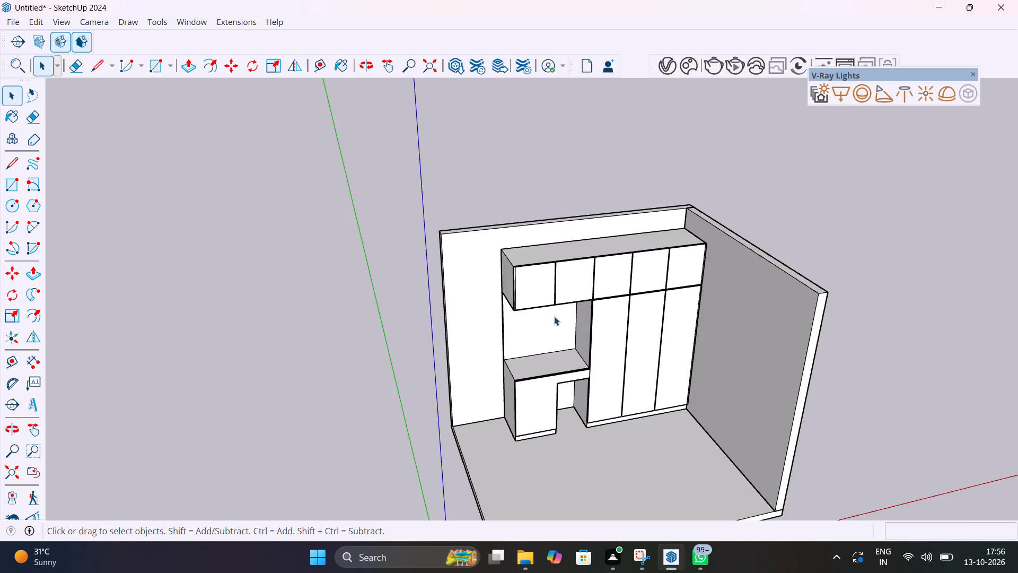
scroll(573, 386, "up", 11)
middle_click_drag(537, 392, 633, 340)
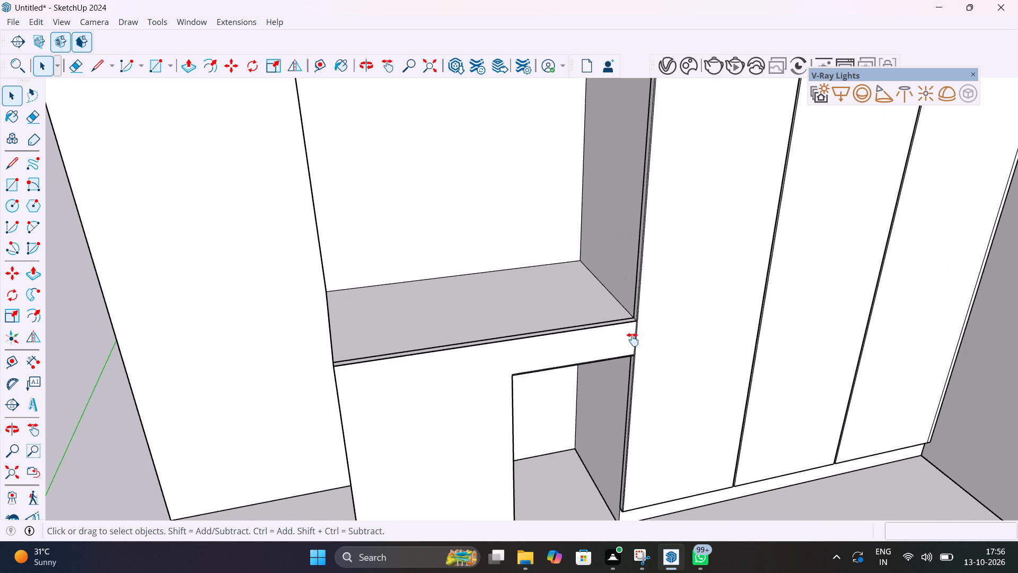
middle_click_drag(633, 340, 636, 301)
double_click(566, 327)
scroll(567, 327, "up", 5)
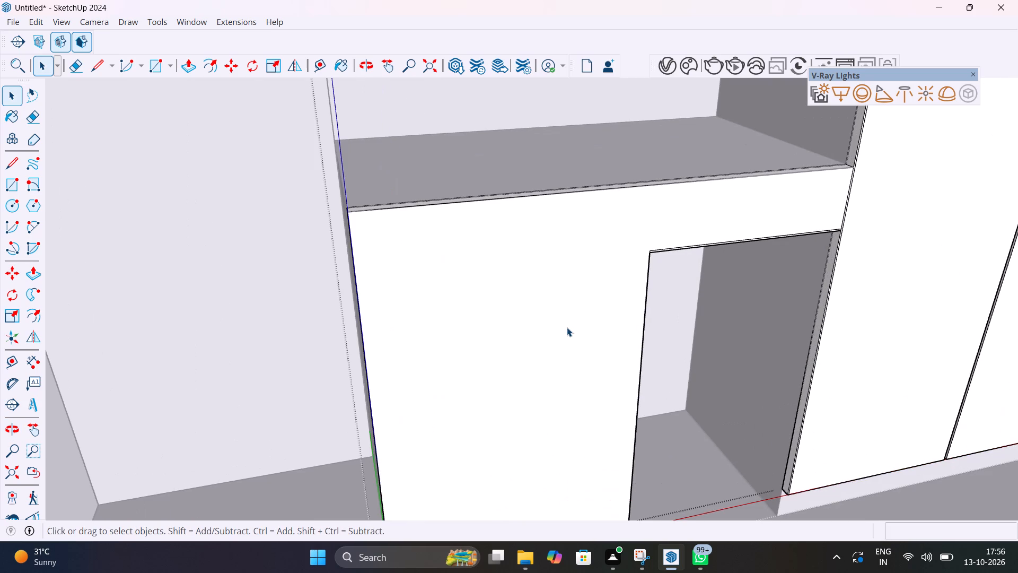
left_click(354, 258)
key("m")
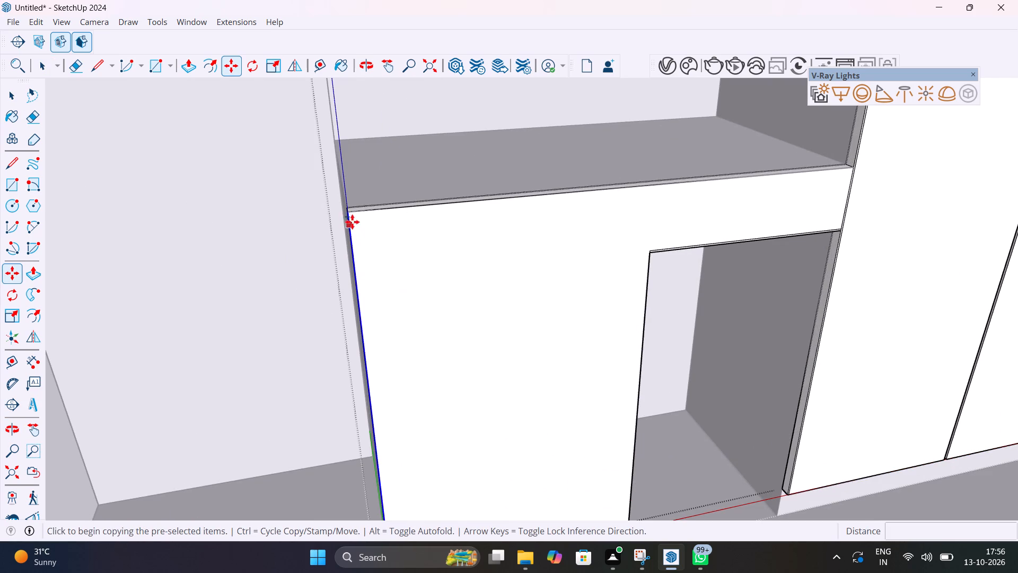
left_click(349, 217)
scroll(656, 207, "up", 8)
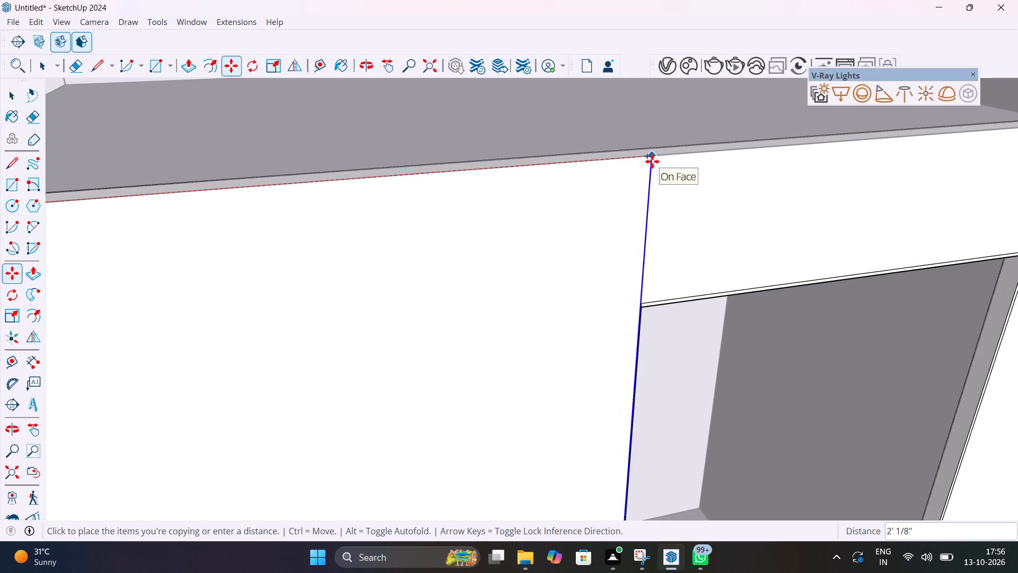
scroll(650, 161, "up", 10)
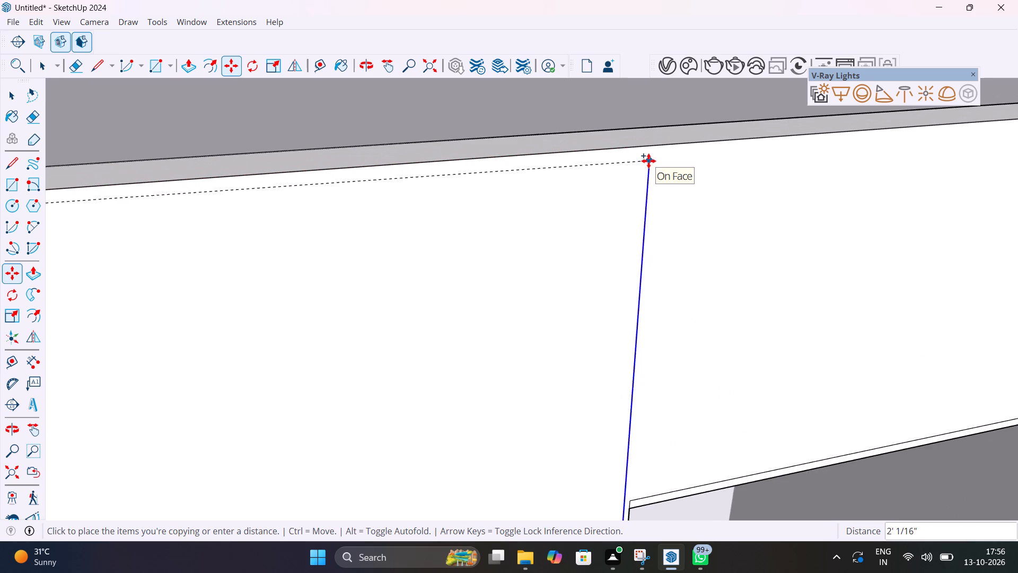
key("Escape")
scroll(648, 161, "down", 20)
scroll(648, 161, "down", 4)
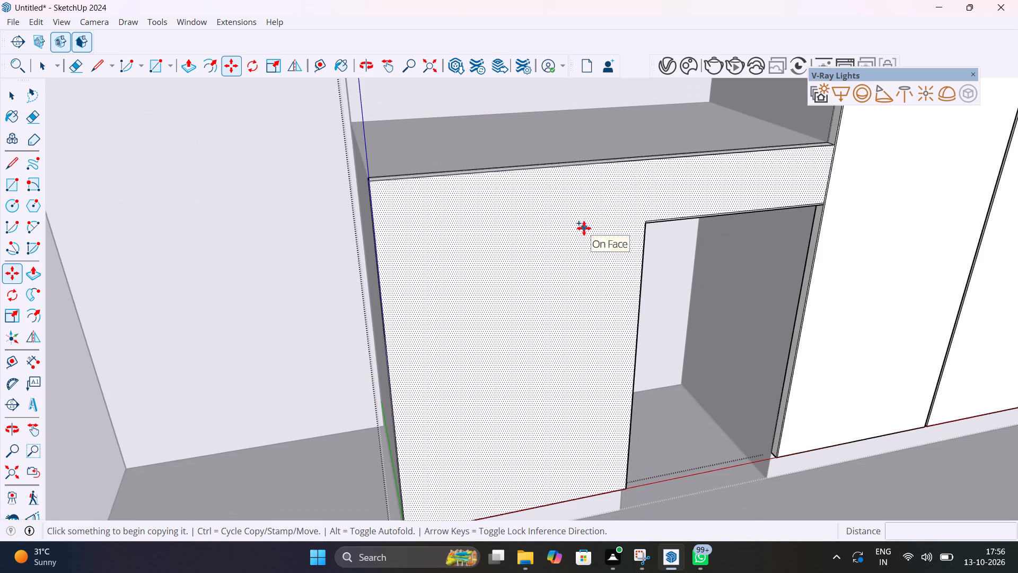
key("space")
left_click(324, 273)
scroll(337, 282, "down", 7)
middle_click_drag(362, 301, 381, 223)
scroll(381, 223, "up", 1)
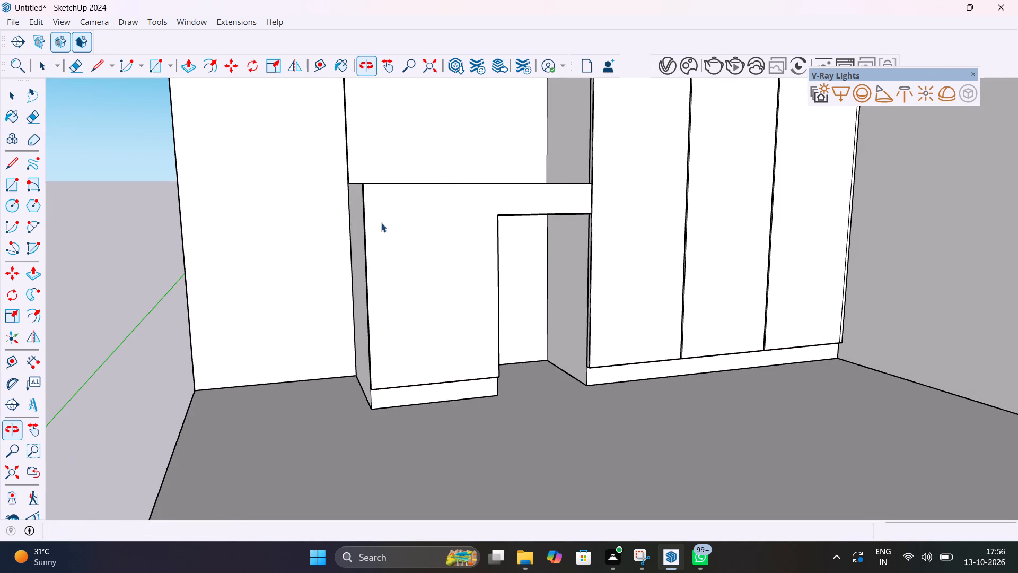
Inside the shutter group, copy the base cabinet front's outer vertical edge about 2' across to the bottom corner of the knee opening.
double_click(438, 257)
scroll(435, 266, "up", 4)
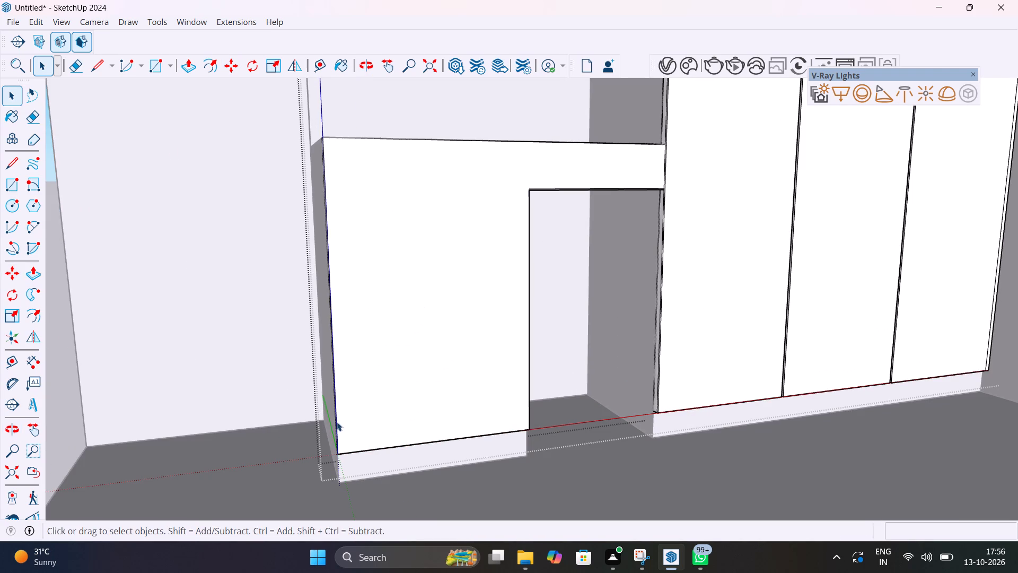
left_click(337, 420)
scroll(335, 418, "up", 6)
scroll(337, 471, "up", 6)
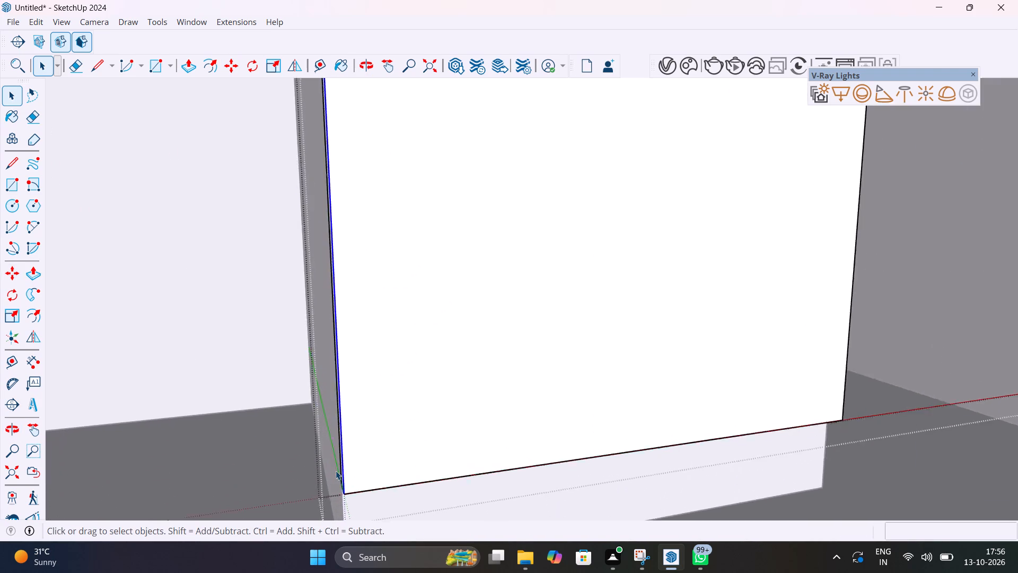
scroll(336, 471, "up", 7)
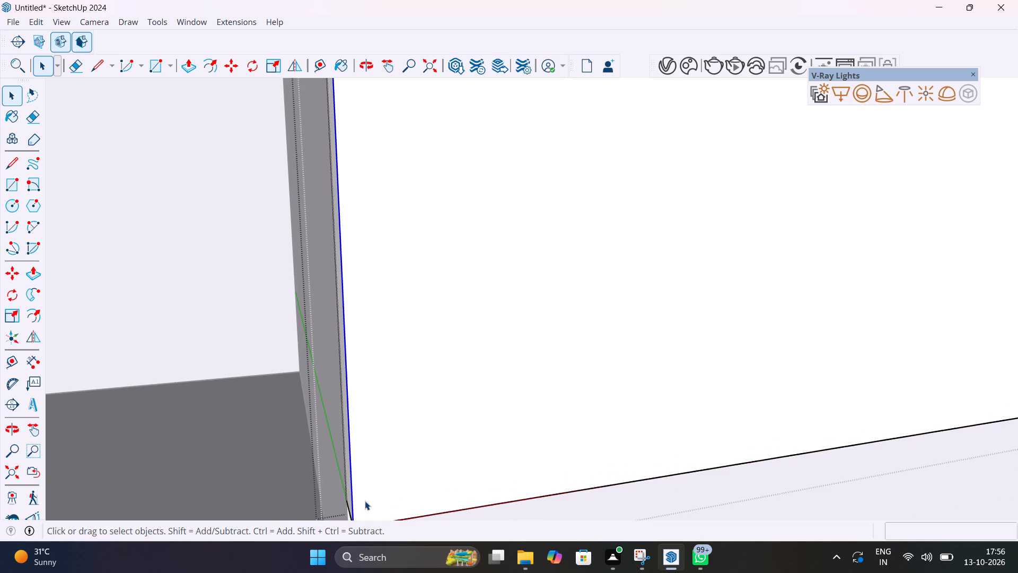
key("m")
middle_click_drag(347, 510, 348, 502, "shift")
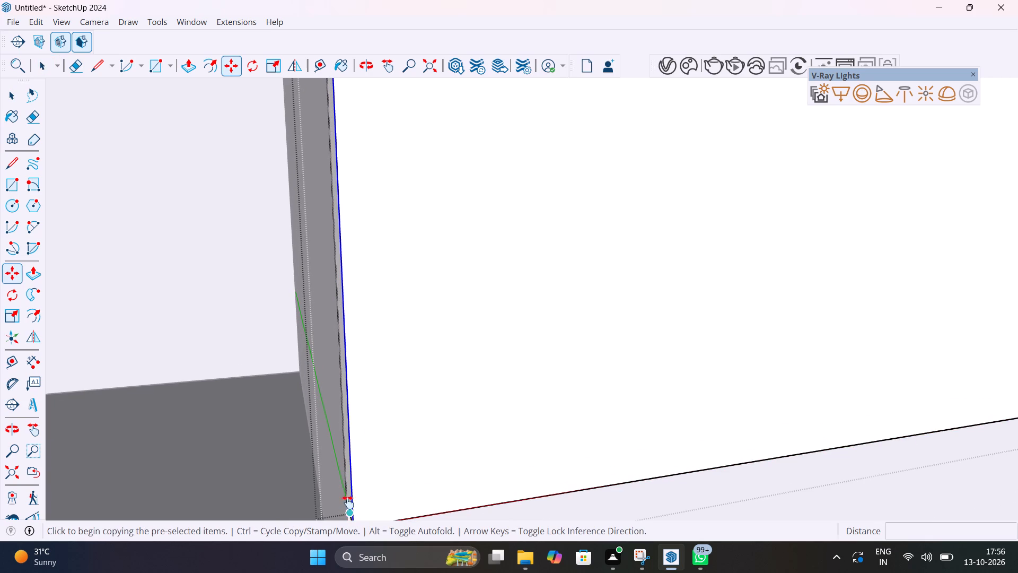
middle_click_drag(348, 502, 355, 430, "shift")
scroll(355, 430, "up", 2, "shift")
left_click(363, 444)
scroll(427, 439, "down", 13)
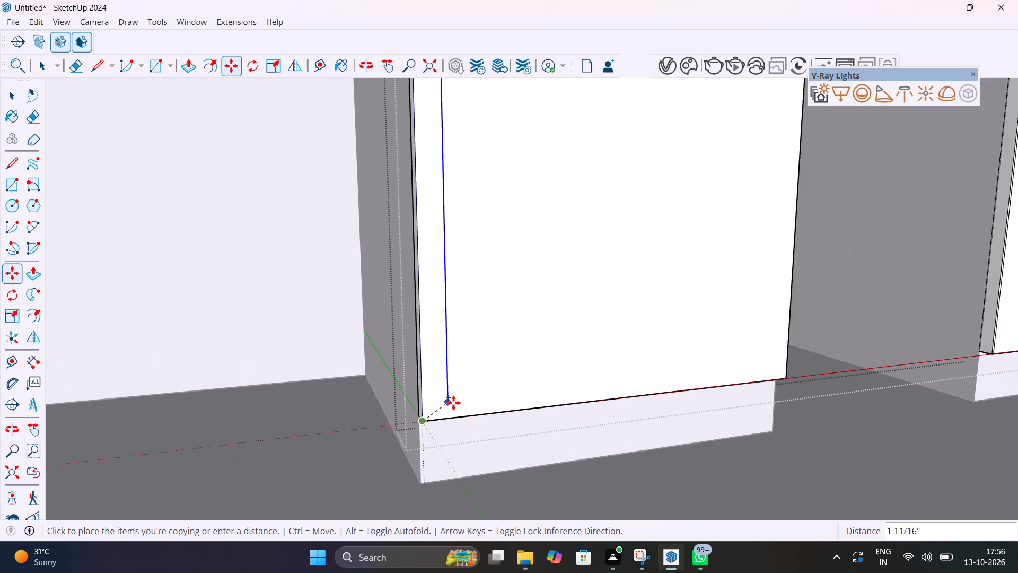
scroll(453, 403, "down", 6)
middle_click_drag(531, 430, 317, 459, "shift")
scroll(501, 409, "up", 6)
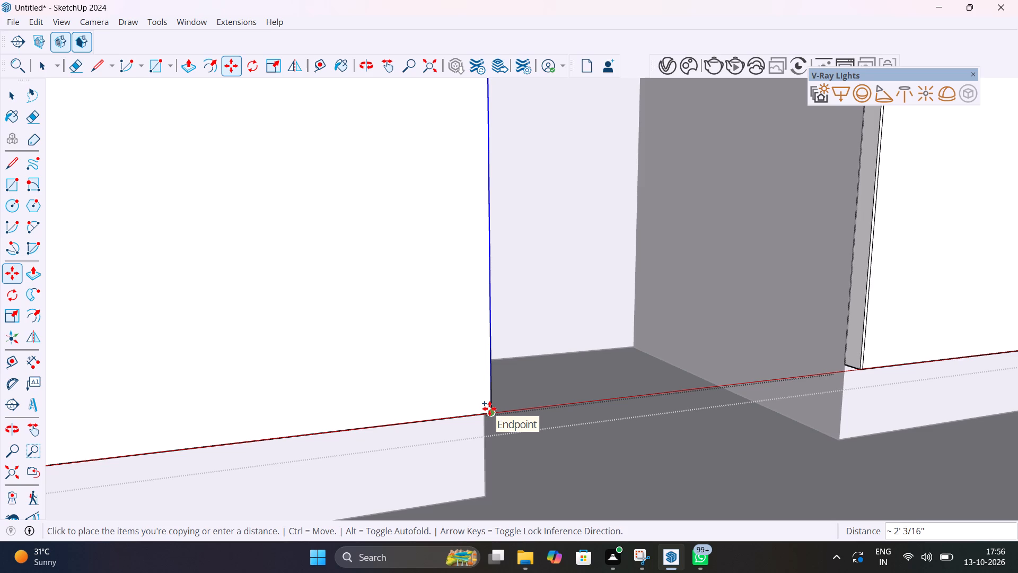
left_click(489, 409)
Copy the base cabinet front's vertical edge beside the knee opening 4 mm inward onto the cabinet front.
scroll(495, 413, "down", 15)
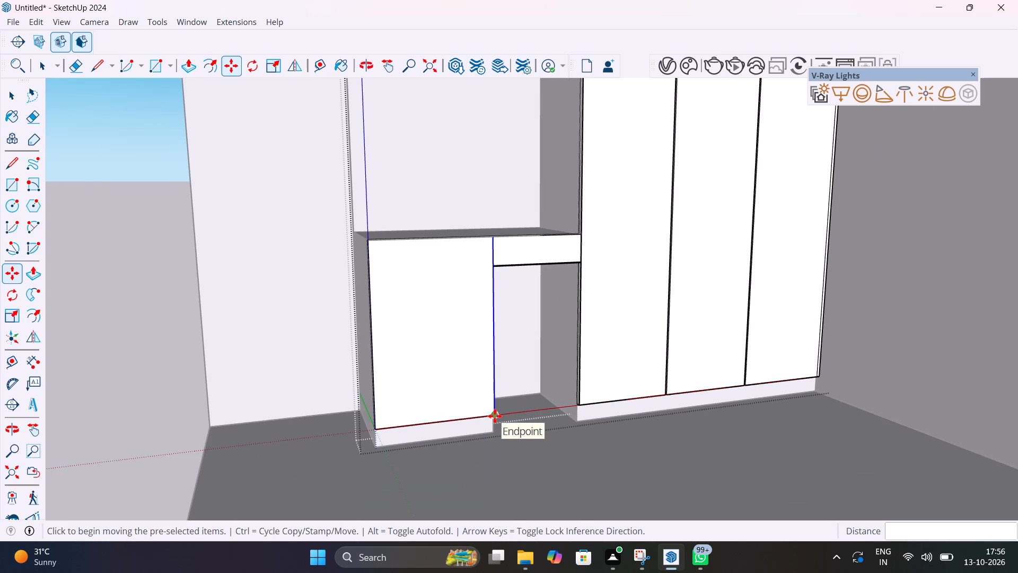
key("m")
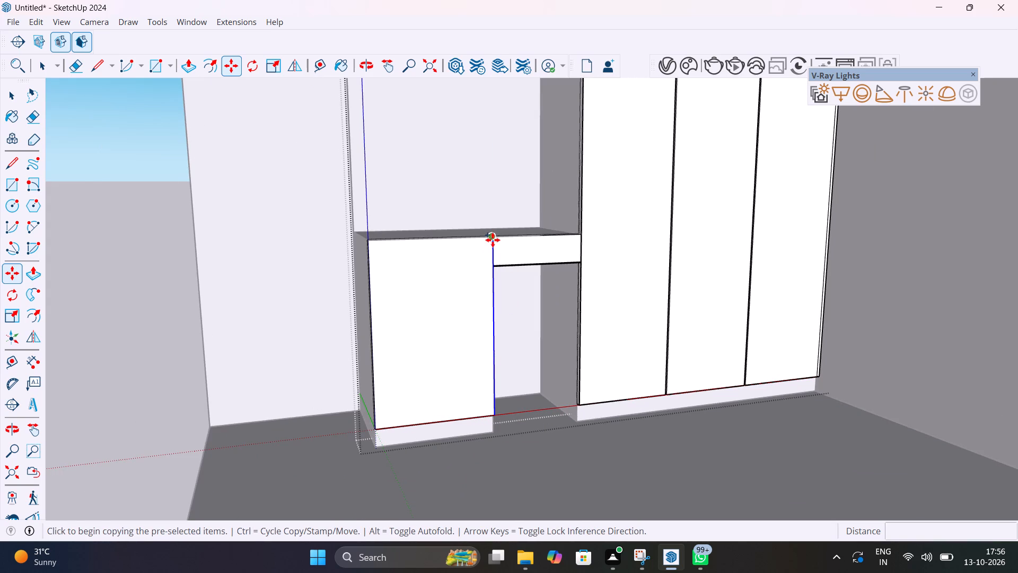
left_click(493, 240)
scroll(486, 241, "up", 8)
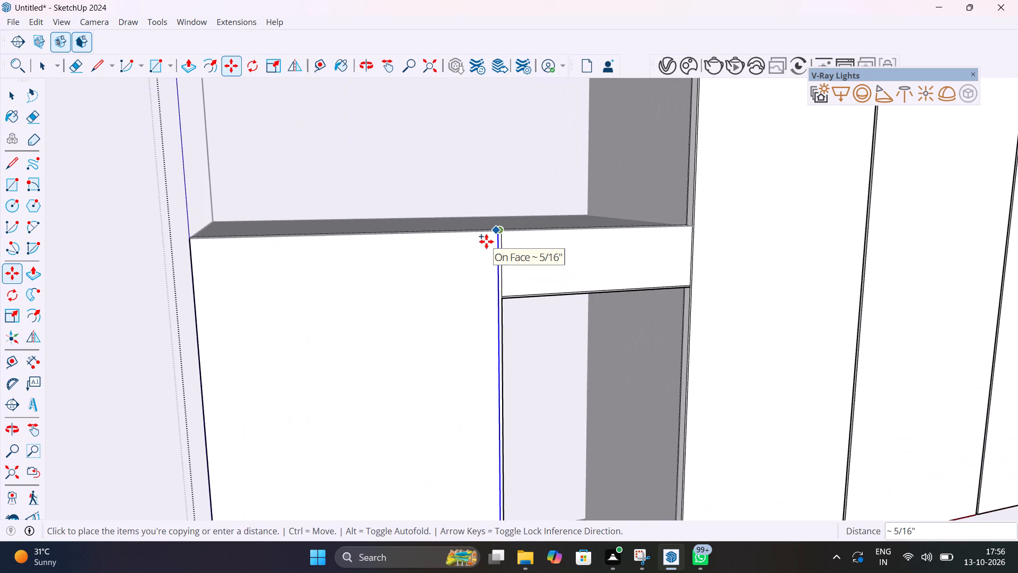
type("4MM")
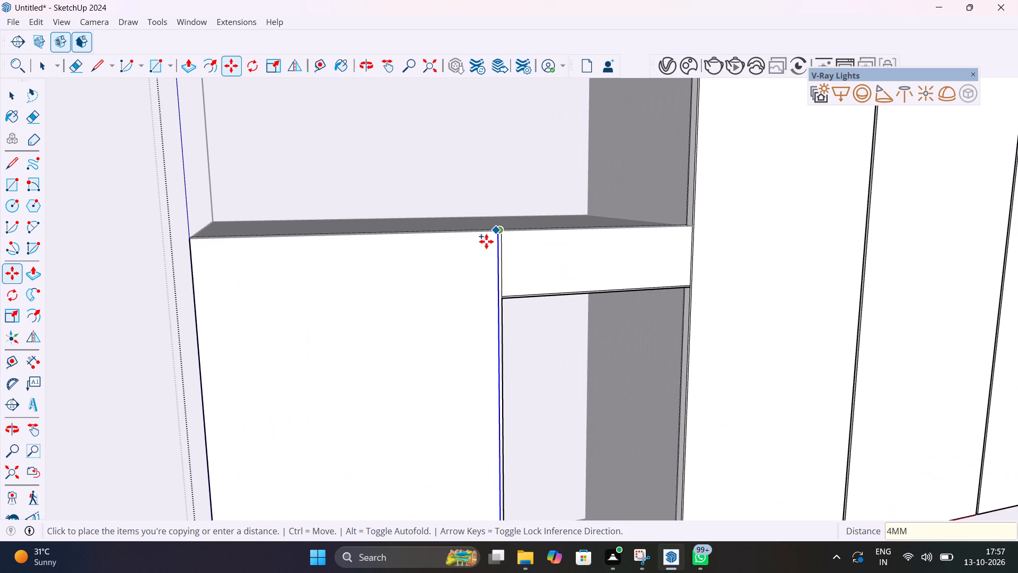
key("Return")
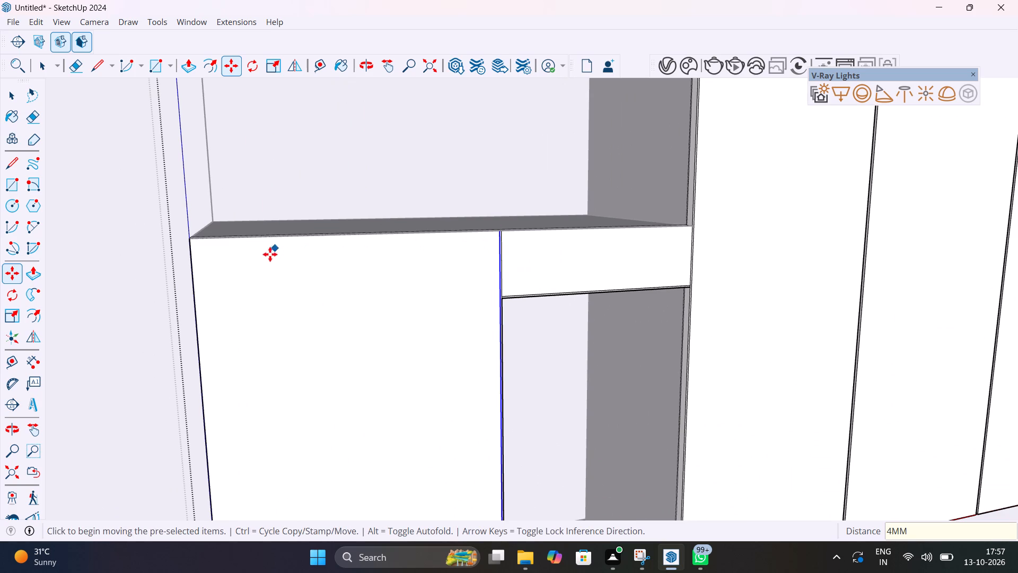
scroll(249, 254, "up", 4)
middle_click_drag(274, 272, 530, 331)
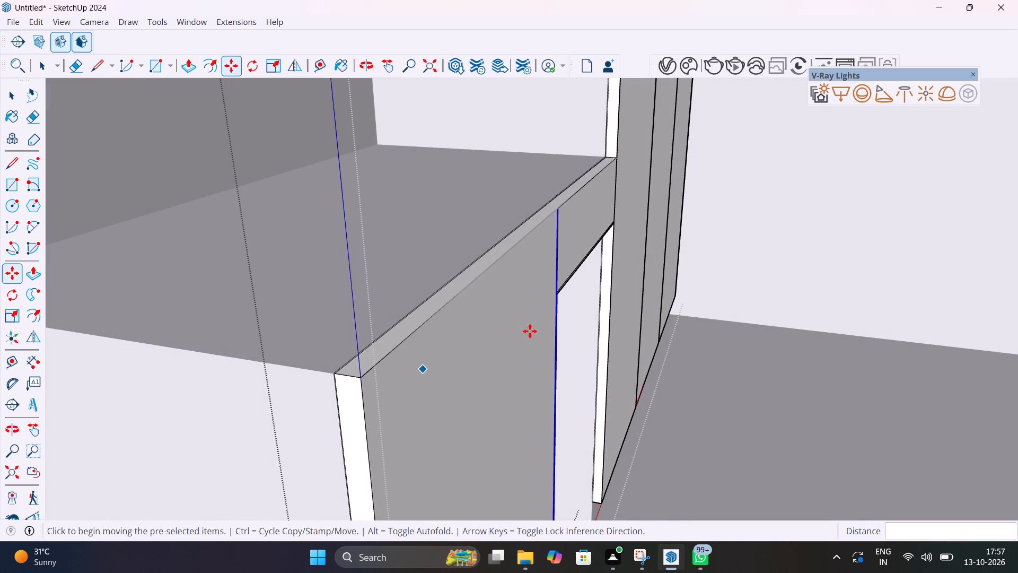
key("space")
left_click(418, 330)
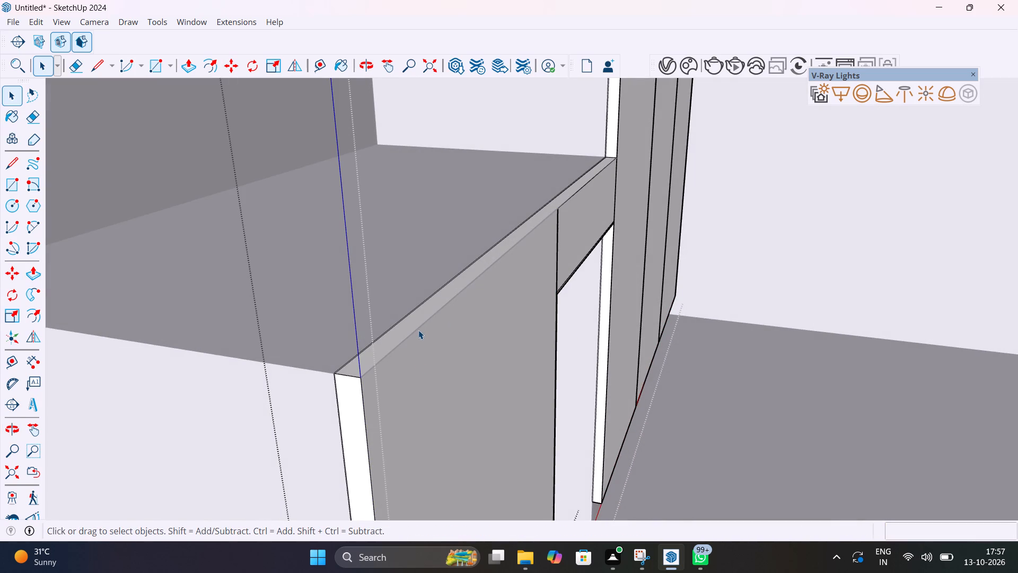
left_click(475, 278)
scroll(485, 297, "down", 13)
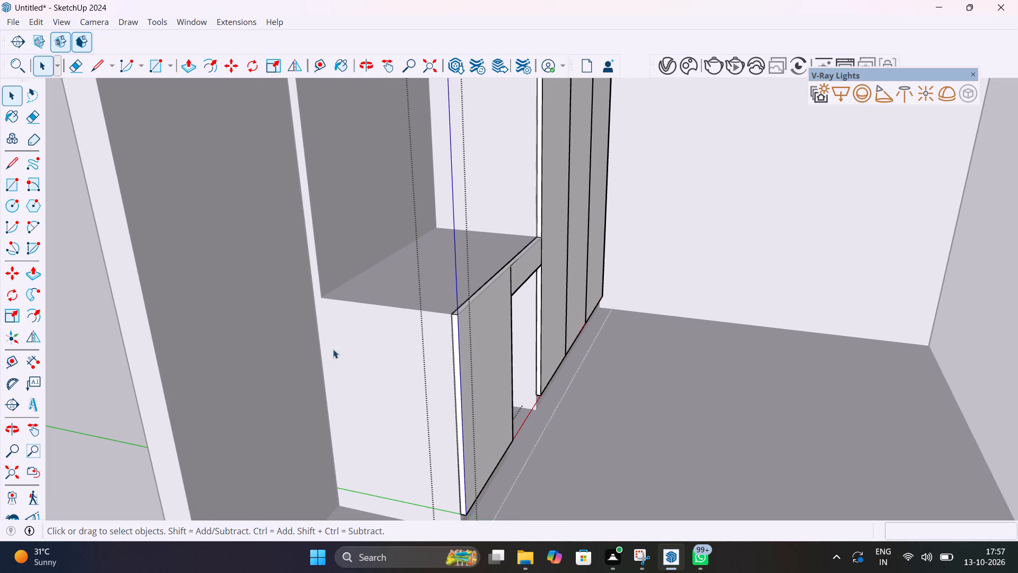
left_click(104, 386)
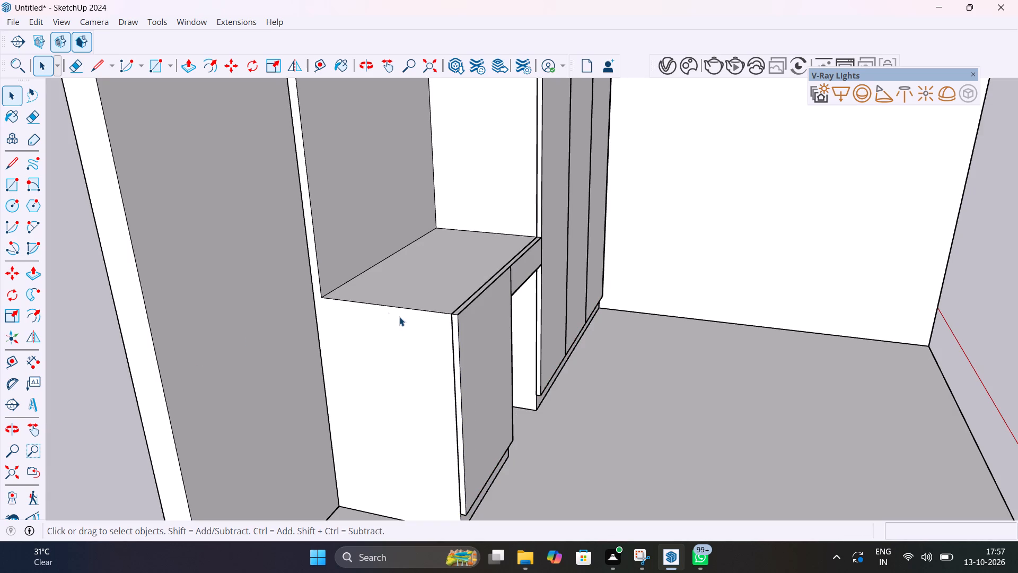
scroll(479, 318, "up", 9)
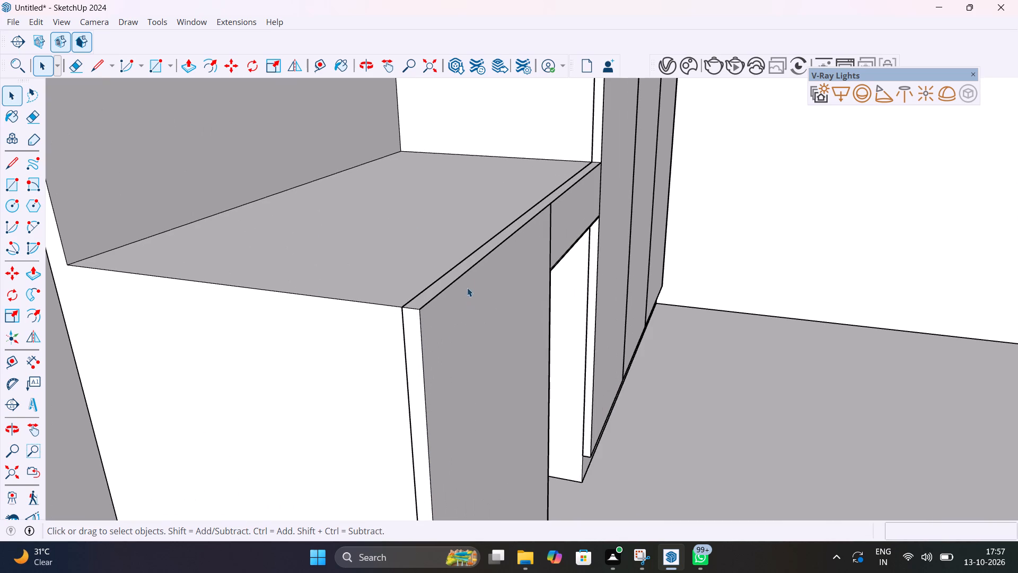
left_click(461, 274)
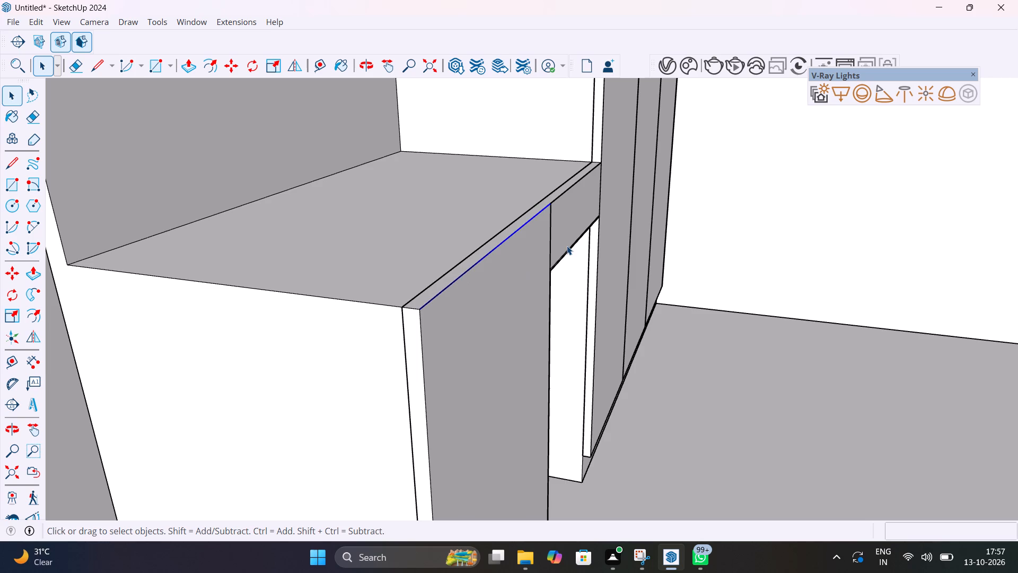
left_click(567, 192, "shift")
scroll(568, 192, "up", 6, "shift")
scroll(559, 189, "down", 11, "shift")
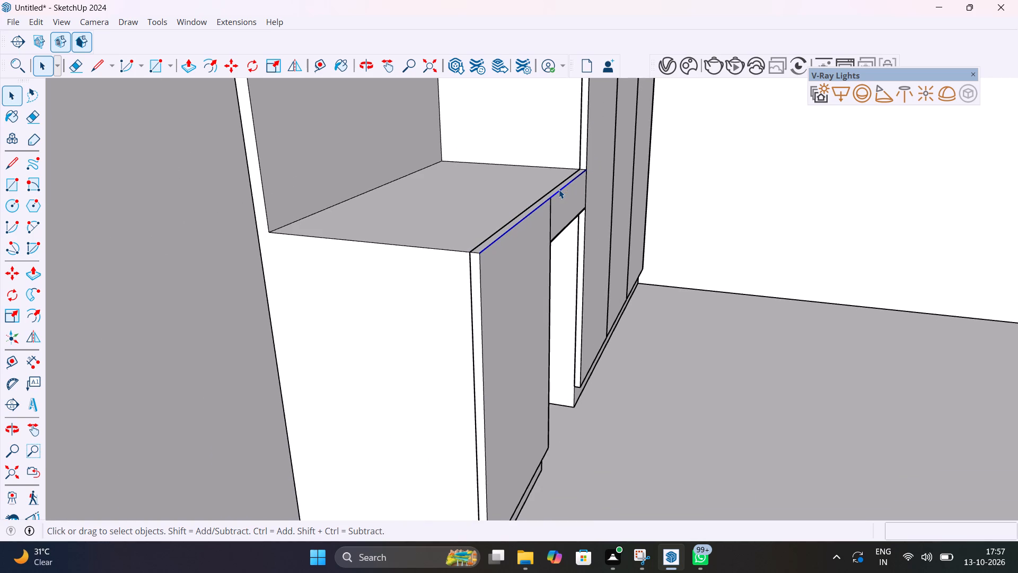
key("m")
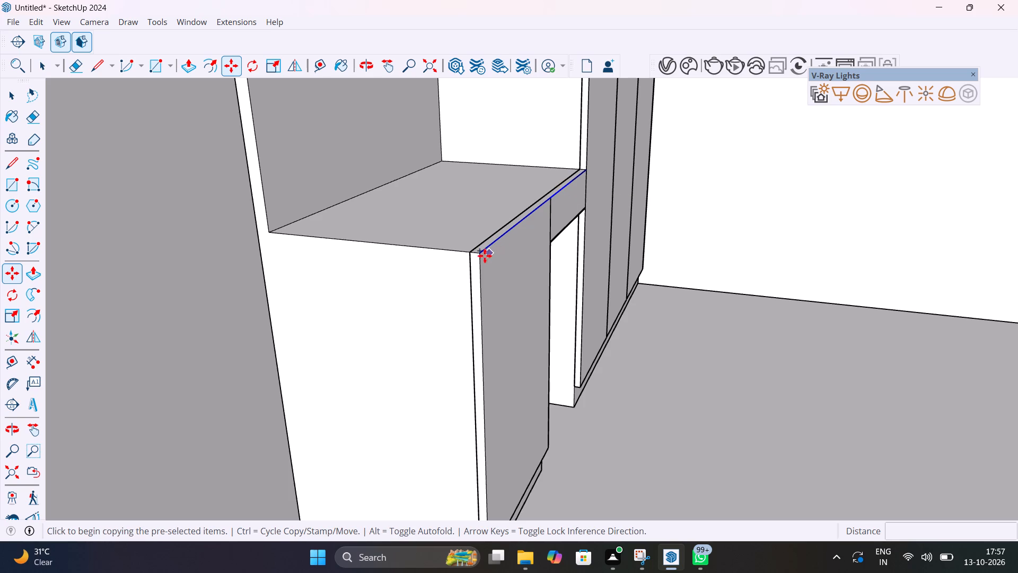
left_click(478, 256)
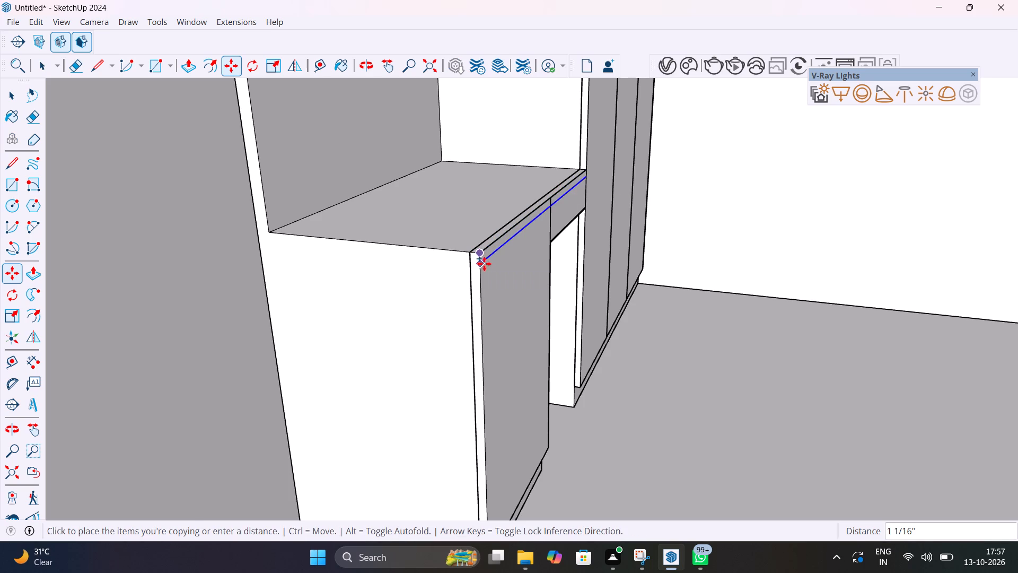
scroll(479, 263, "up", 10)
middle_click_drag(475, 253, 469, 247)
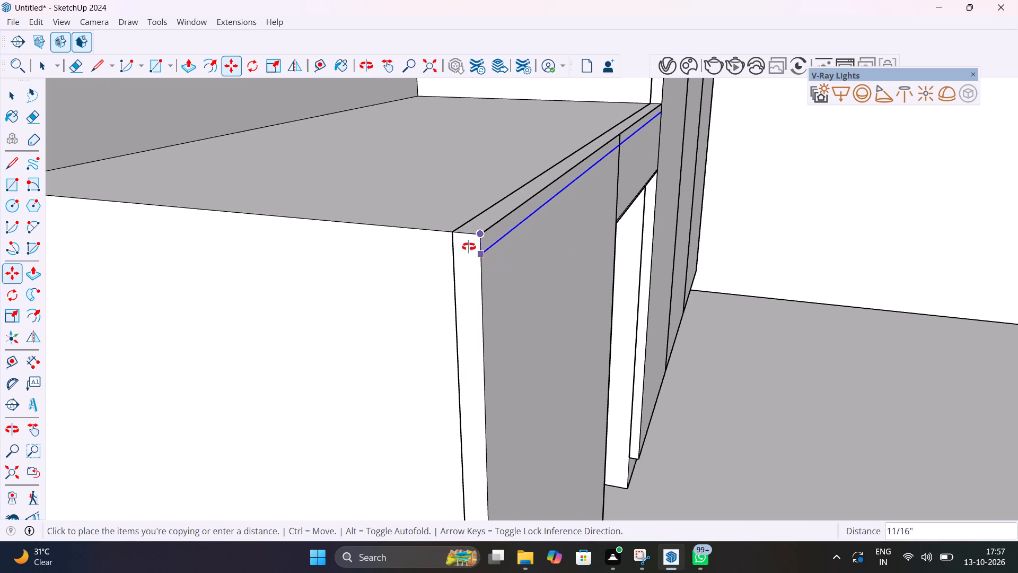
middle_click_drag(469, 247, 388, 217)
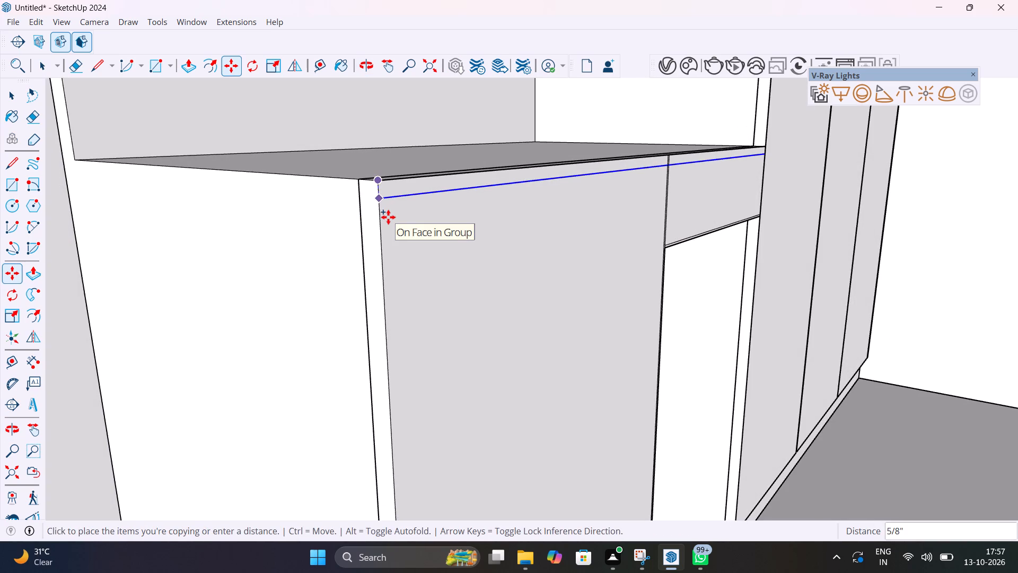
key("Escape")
Inside the shutter group, copy the base cabinet front's bottom edge up to its top corner and divide the distance into three equal parts.
scroll(474, 231, "down", 7)
key("space")
double_click(479, 249)
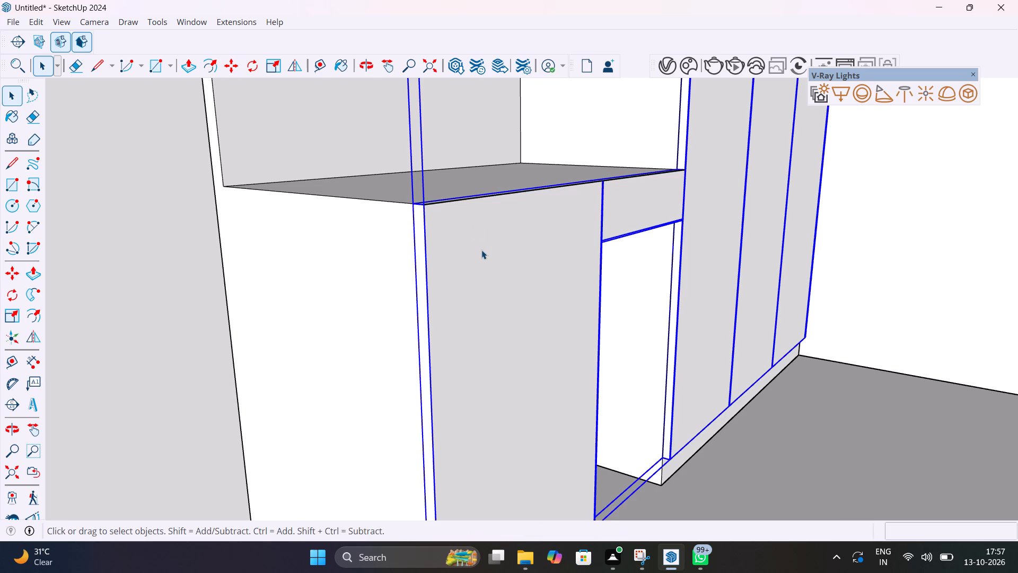
double_click(494, 282)
double_click(495, 282)
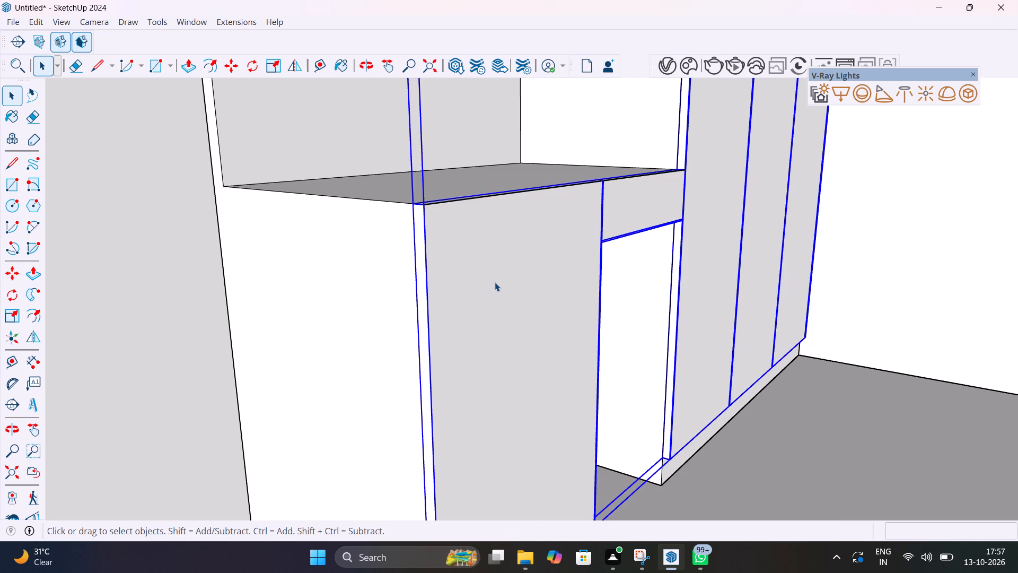
double_click(495, 281)
scroll(494, 279, "down", 7)
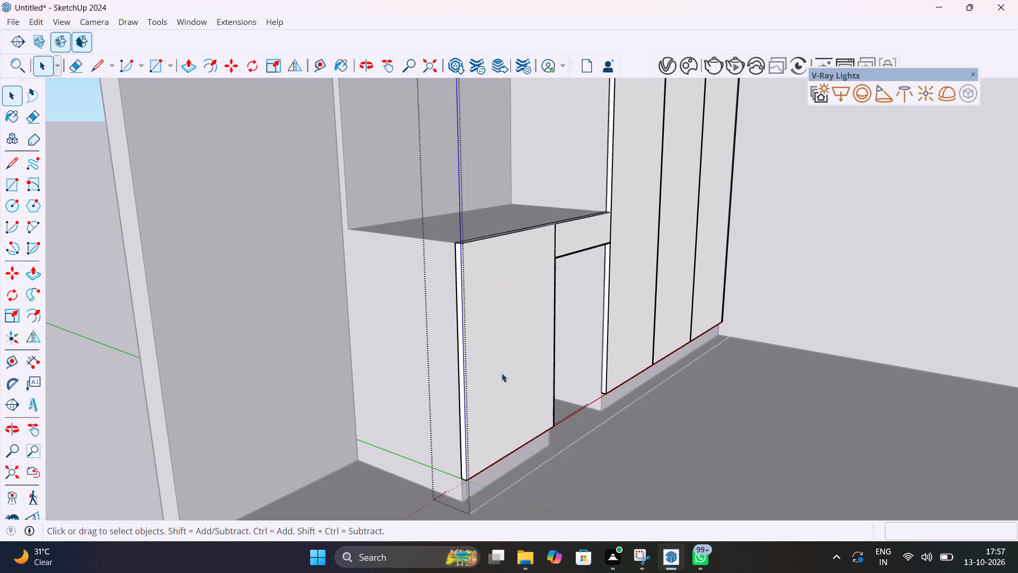
middle_click_drag(501, 373, 470, 294, "shift")
scroll(454, 375, "up", 9)
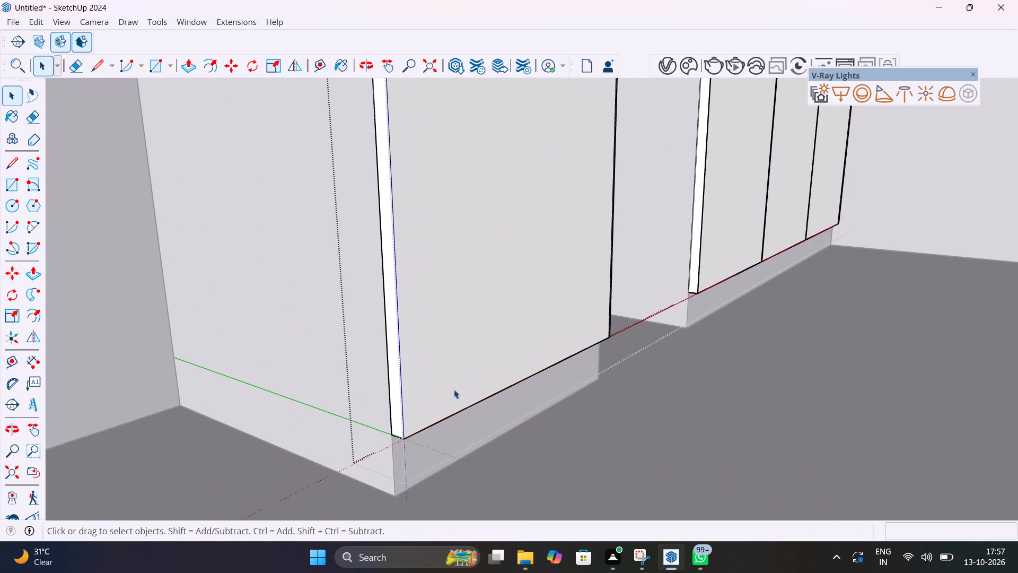
left_click(448, 416)
key("m")
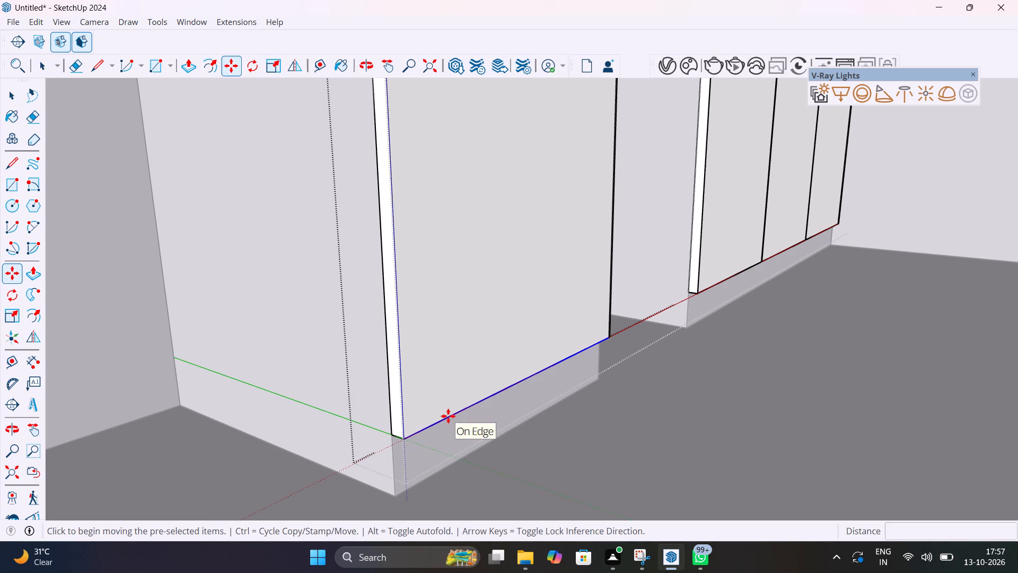
left_click(406, 437)
scroll(394, 333, "down", 15)
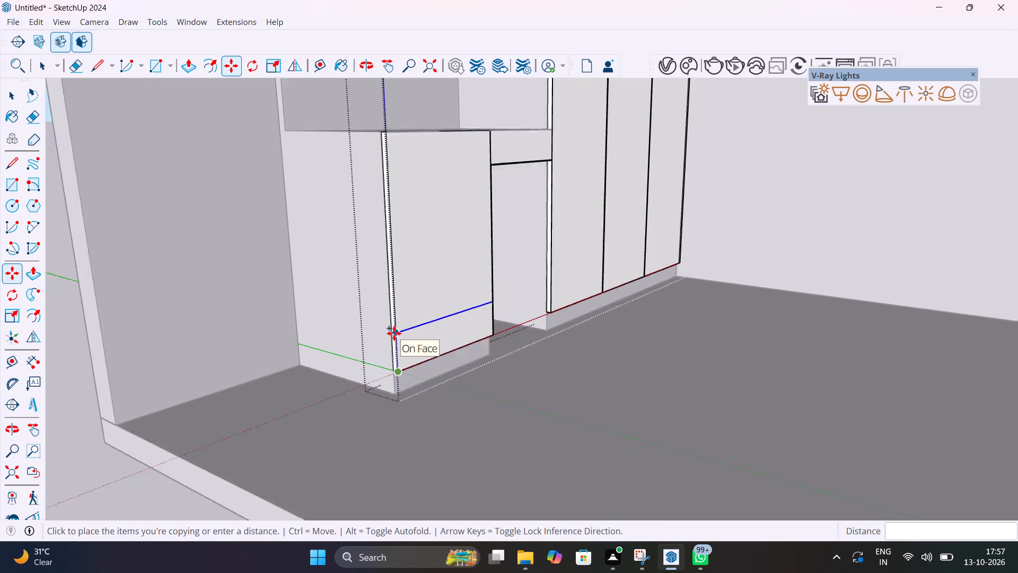
scroll(394, 333, "down", 1)
scroll(399, 221, "up", 13)
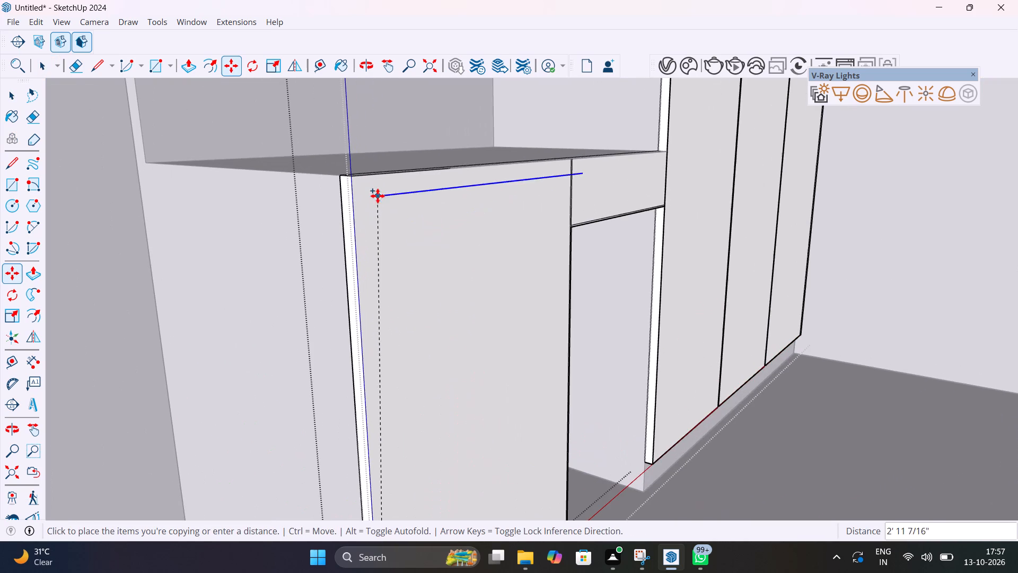
left_click(354, 180)
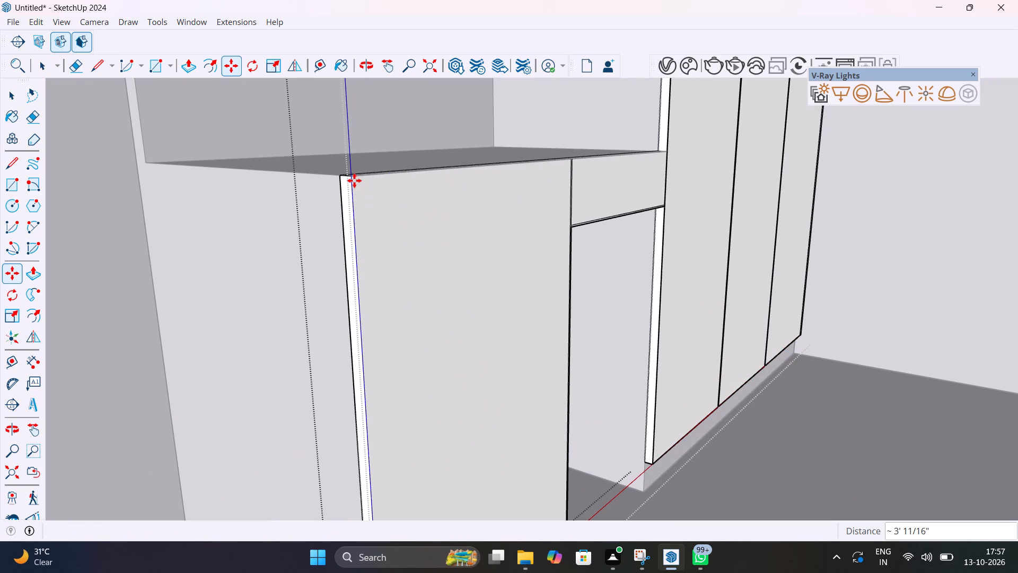
type("3/")
key("Return")
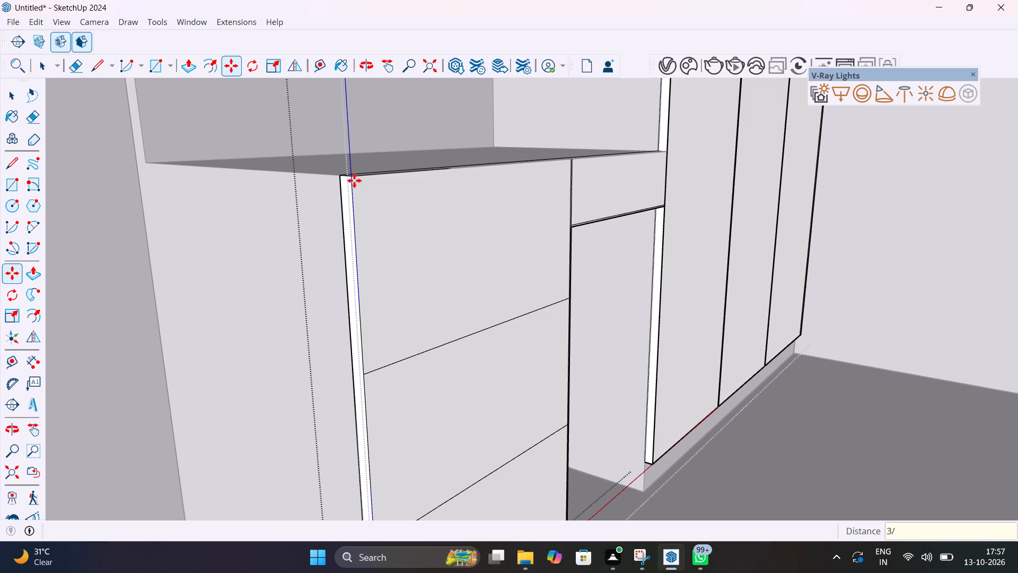
Copy the two horizontal drawer division lines on the base cabinet front 4 mm downward to form drawer gaps.
scroll(354, 180, "down", 12)
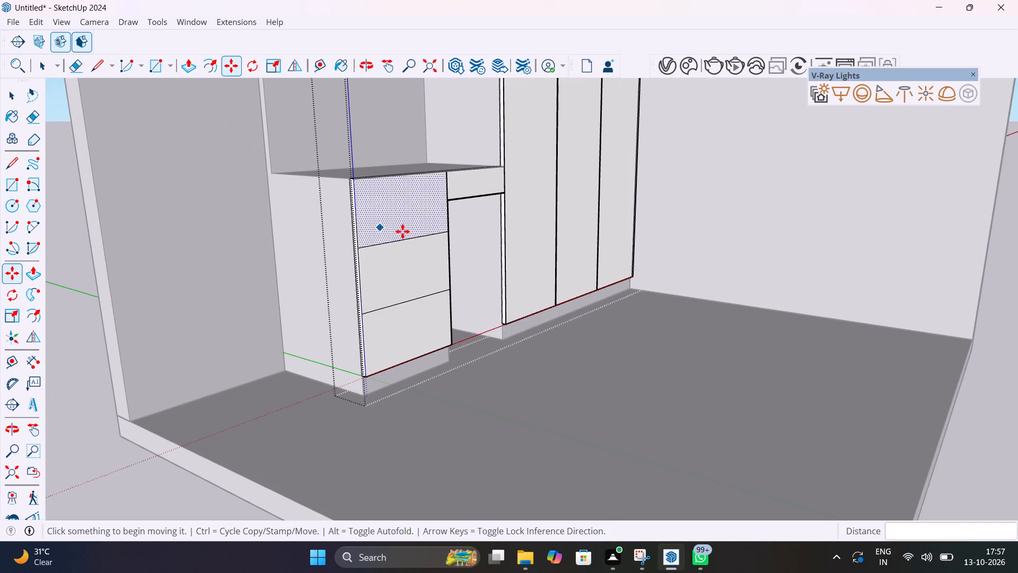
middle_click_drag(418, 248, 322, 310)
key("space")
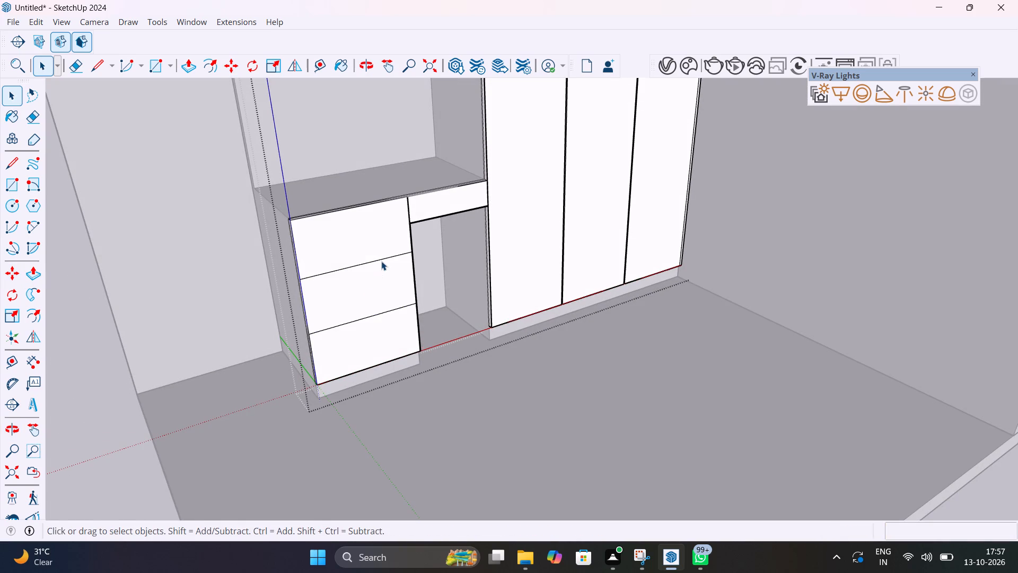
left_click(381, 260)
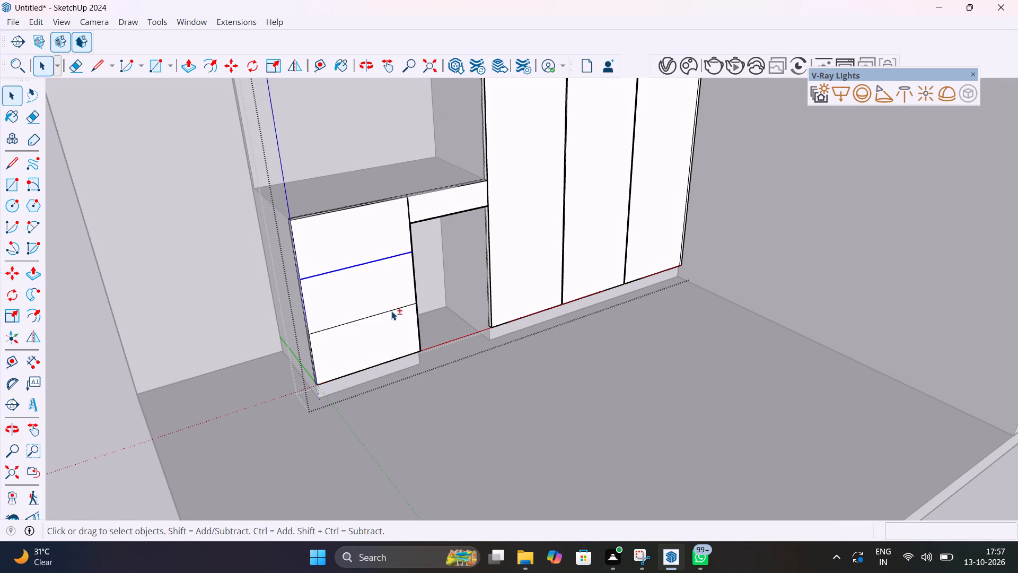
left_click(391, 311, "shift")
key("m")
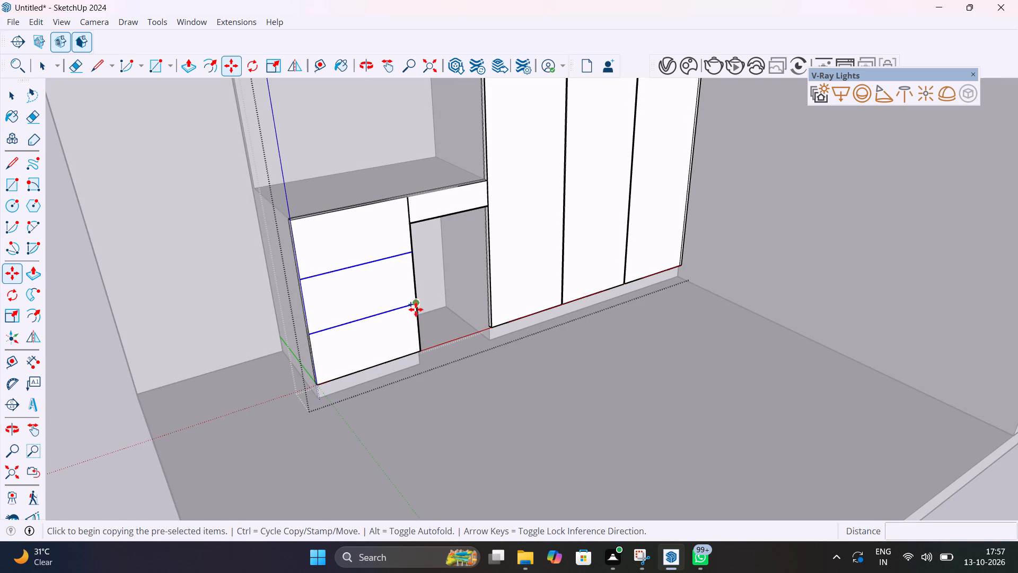
left_click(417, 306)
type("4MM")
key("Return")
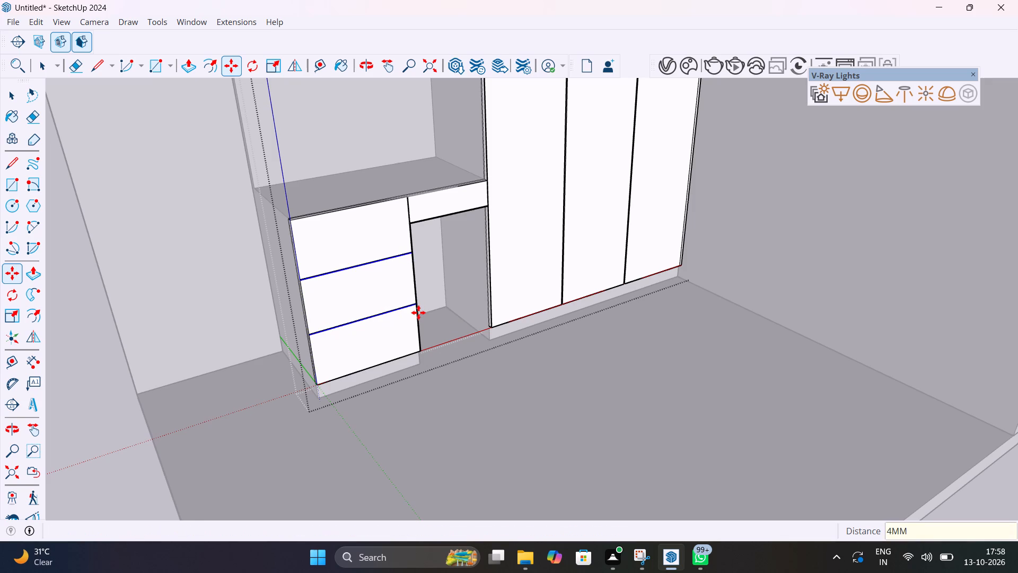
Examine the drawer gap lines where they meet the vertical edges beside the knee opening.
scroll(418, 312, "up", 20)
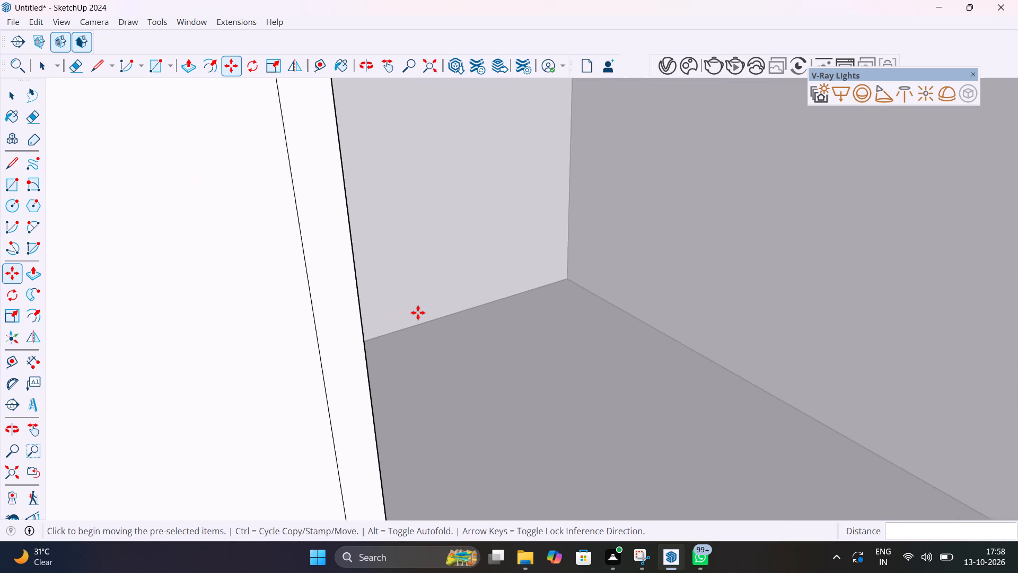
scroll(418, 312, "up", 1)
middle_click_drag(418, 312, 442, 406, "shift")
scroll(442, 406, "down", 20)
scroll(442, 406, "down", 2)
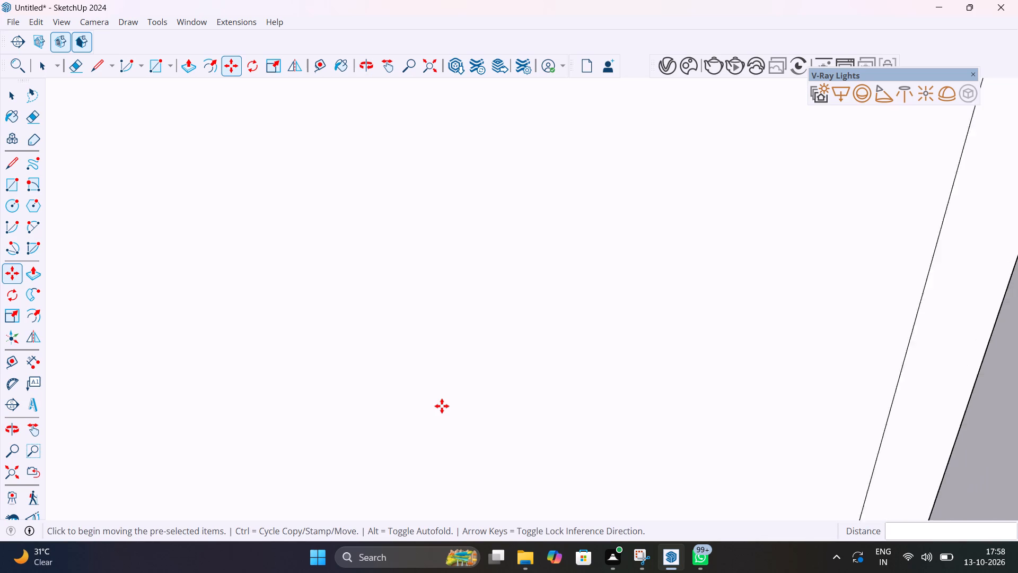
scroll(442, 406, "down", 20)
scroll(442, 406, "down", 20)
scroll(442, 406, "down", 15)
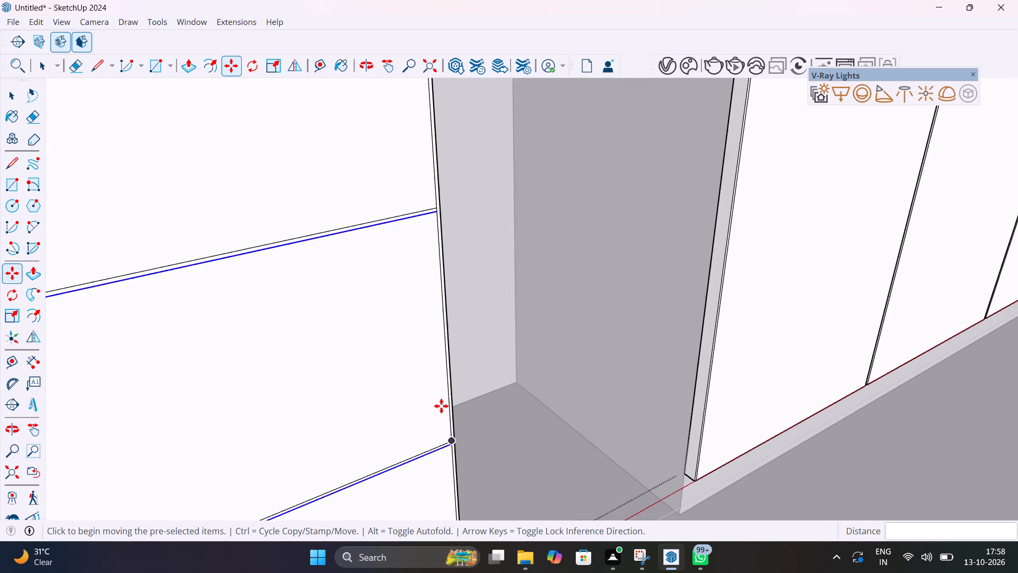
scroll(447, 433, "up", 11)
middle_click_drag(447, 435, 439, 311, "shift")
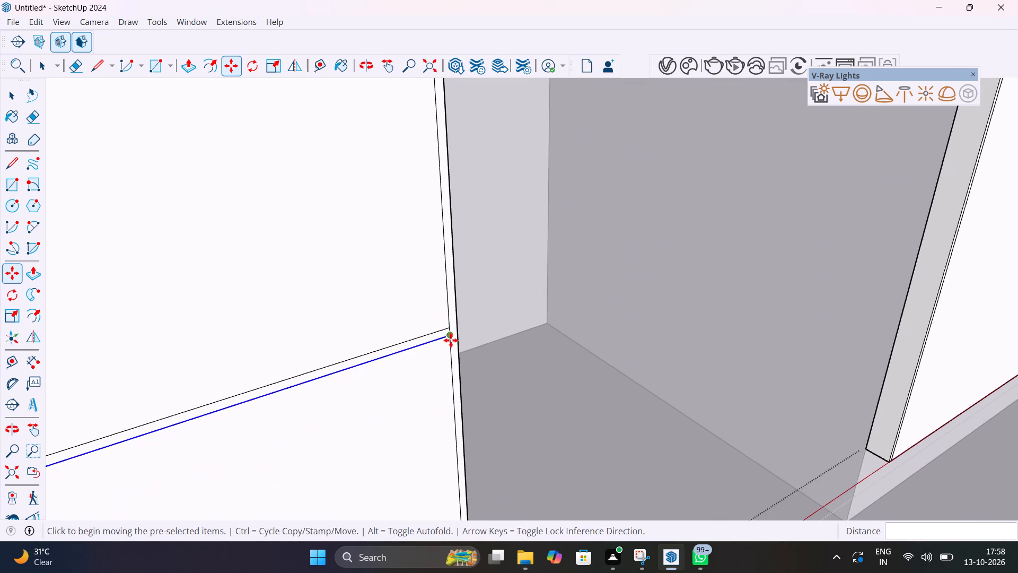
Copy the two lower drawer gap lines on the base cabinet front 8 mm upward.
scroll(452, 342, "up", 5)
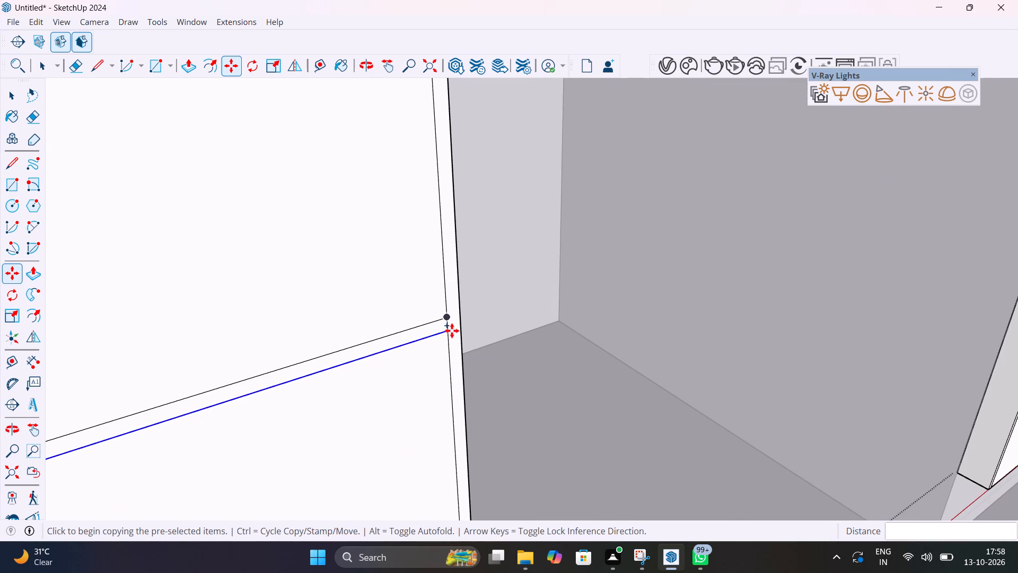
left_click(447, 333)
type("8MM")
key("Return")
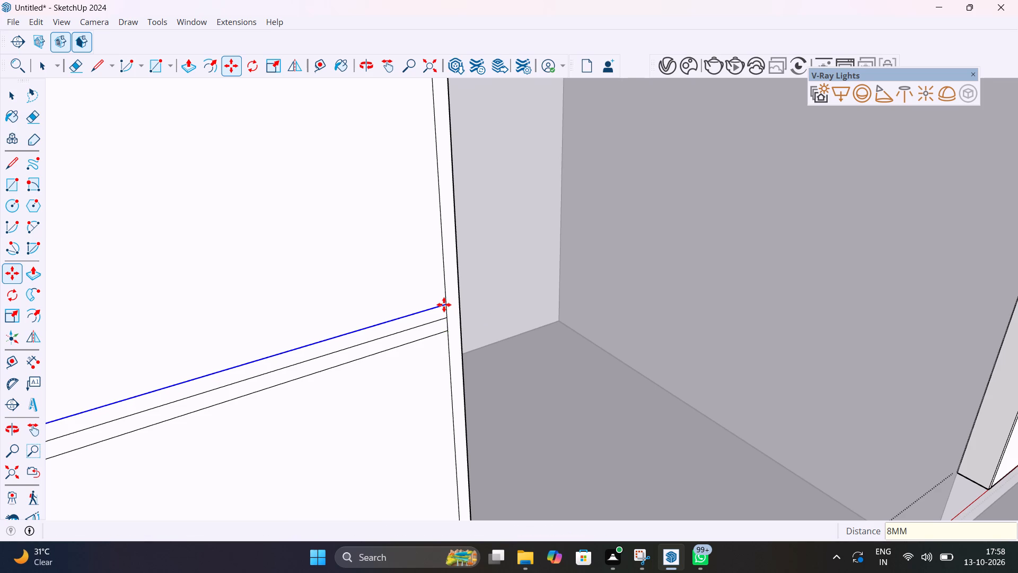
key("space")
Delete the middle line of the lower drawer gap and push the gap strip 1" into the cabinet front.
scroll(444, 305, "down", 20)
scroll(444, 305, "down", 2)
middle_click_drag(419, 333, 476, 332)
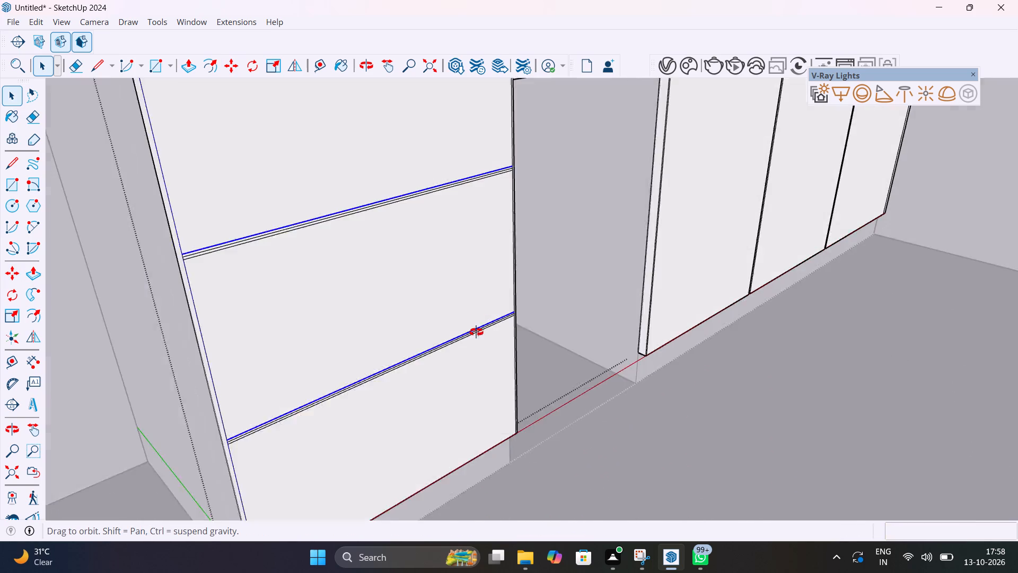
middle_click_drag(476, 332, 682, 288)
scroll(566, 380, "up", 7)
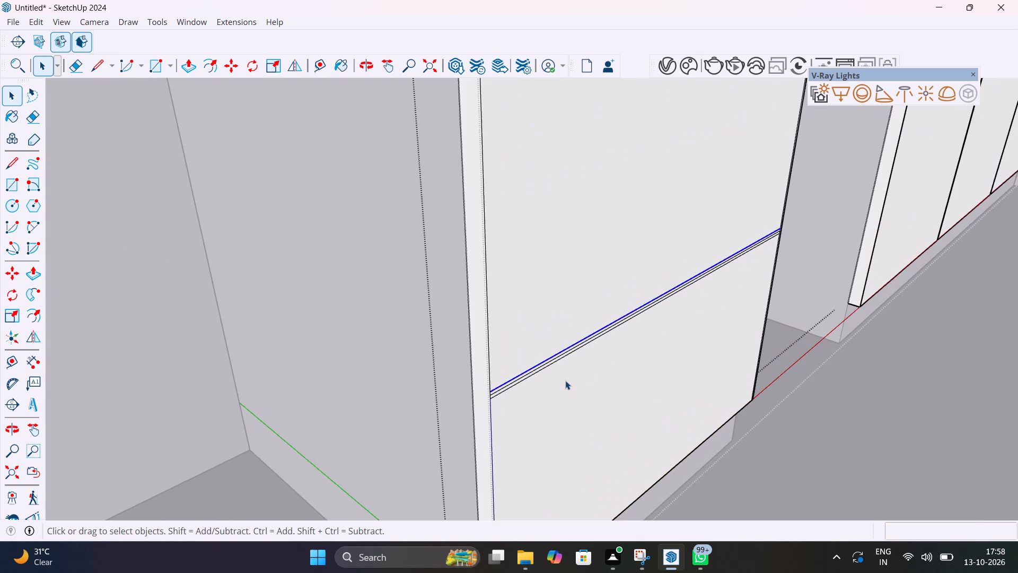
scroll(565, 380, "up", 3)
scroll(494, 383, "up", 10)
left_click(499, 385)
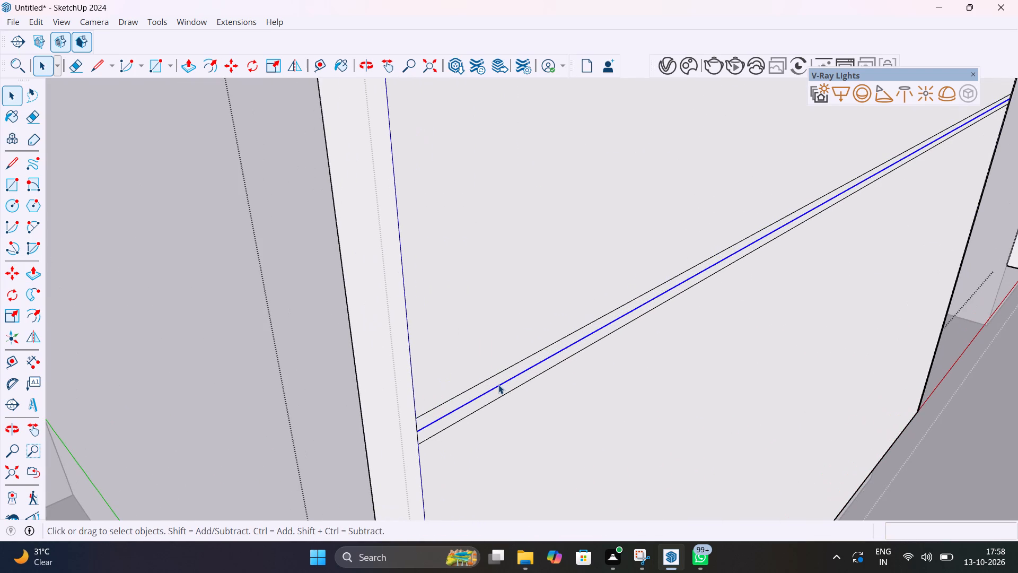
key("Delete")
key("p")
left_click(473, 394)
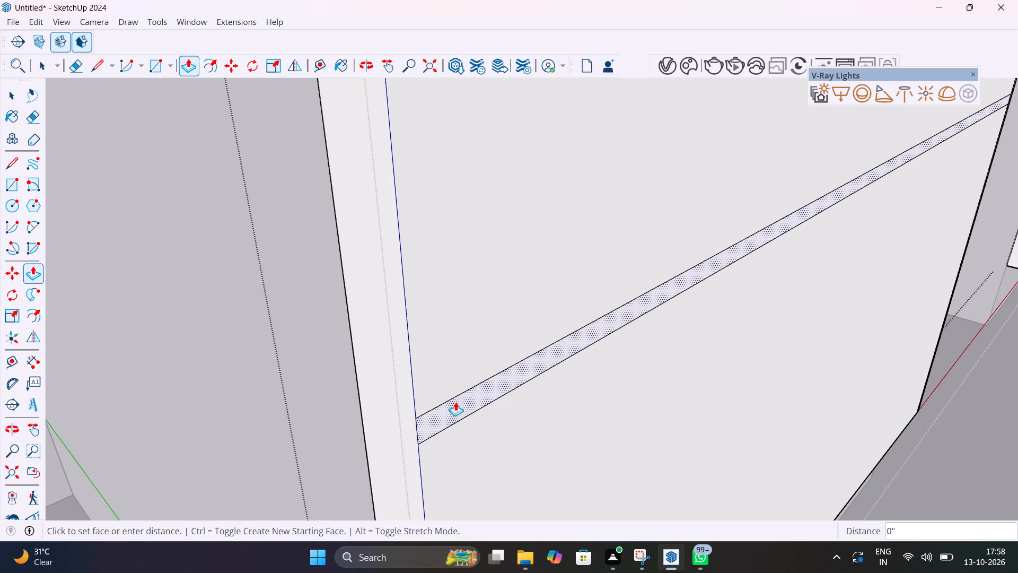
left_click(366, 398)
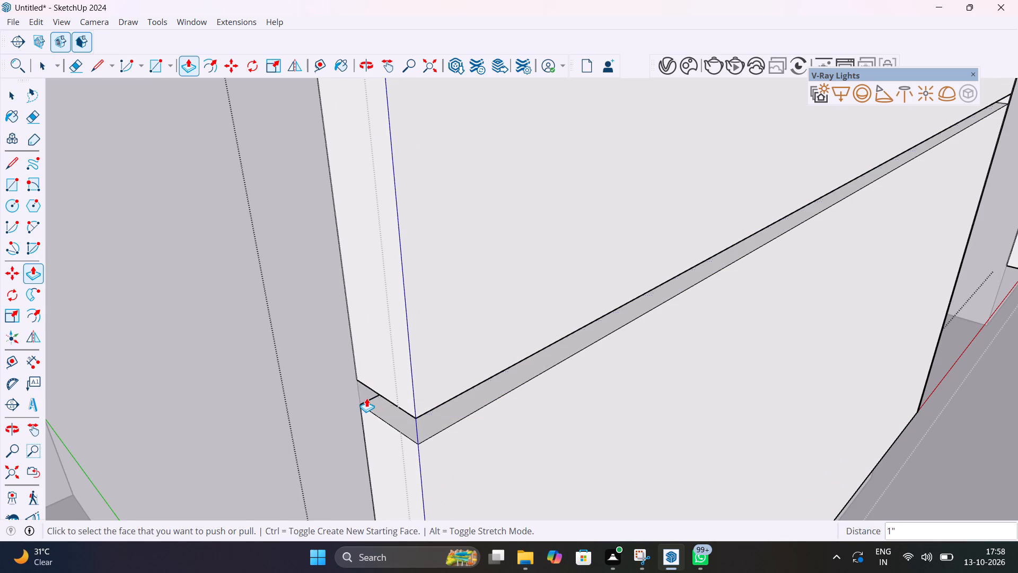
Delete the middle line of the upper drawer gap and push the gap strip 1" into the cabinet front.
scroll(378, 410, "down", 20)
scroll(378, 410, "down", 11)
scroll(393, 330, "up", 4)
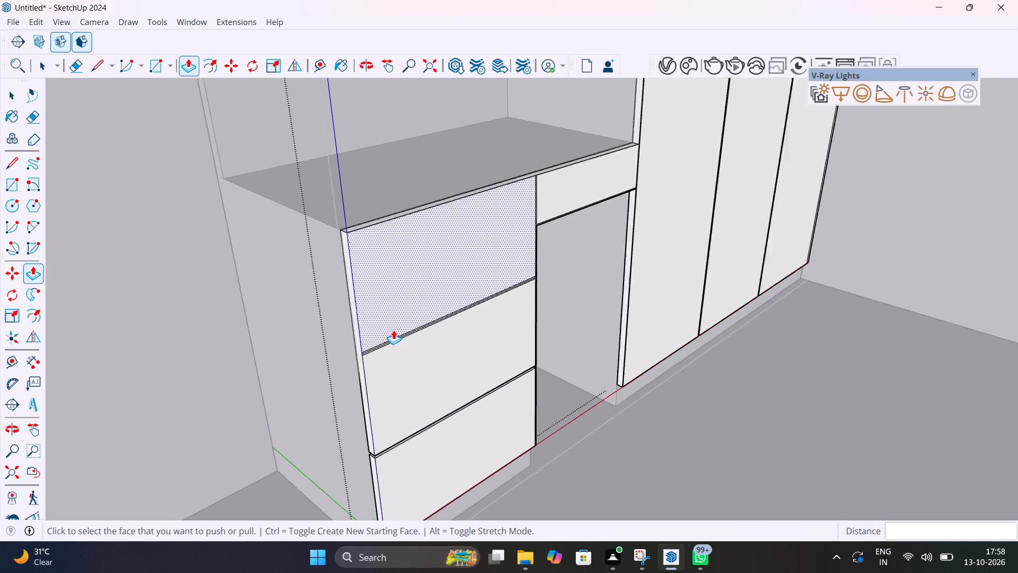
scroll(393, 330, "up", 15)
key("space")
left_click(350, 400)
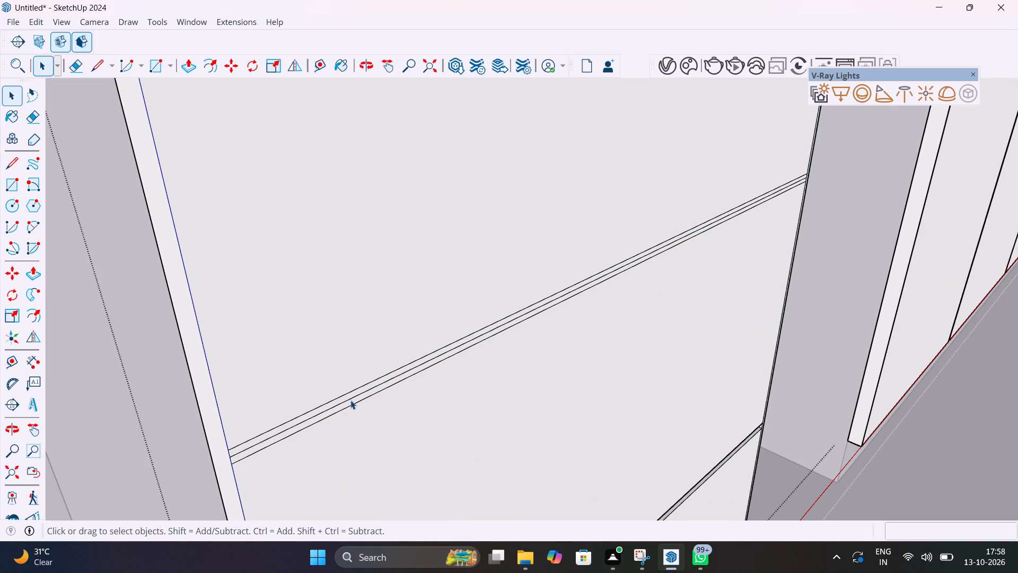
key("Delete")
key("p")
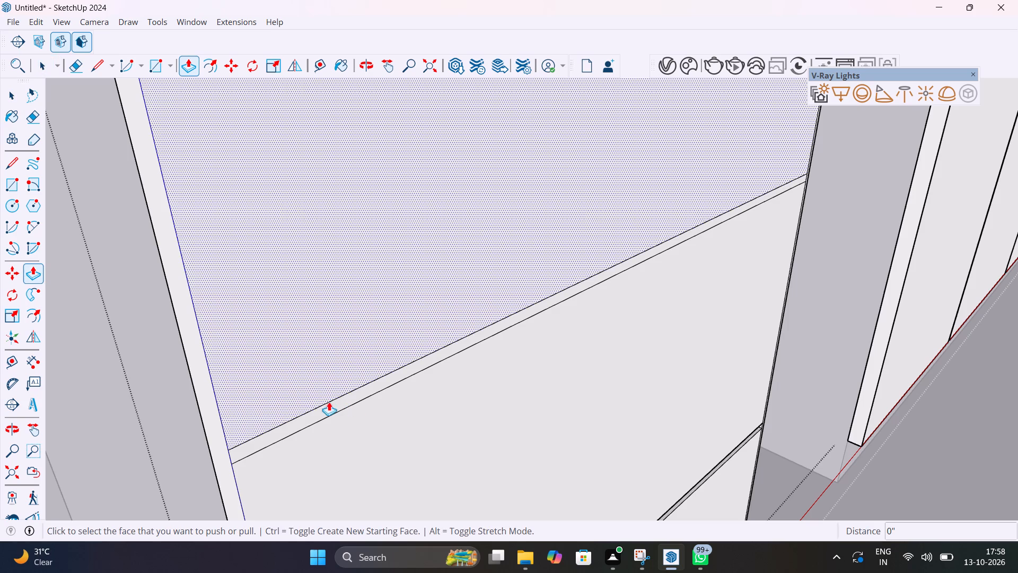
left_click(315, 411)
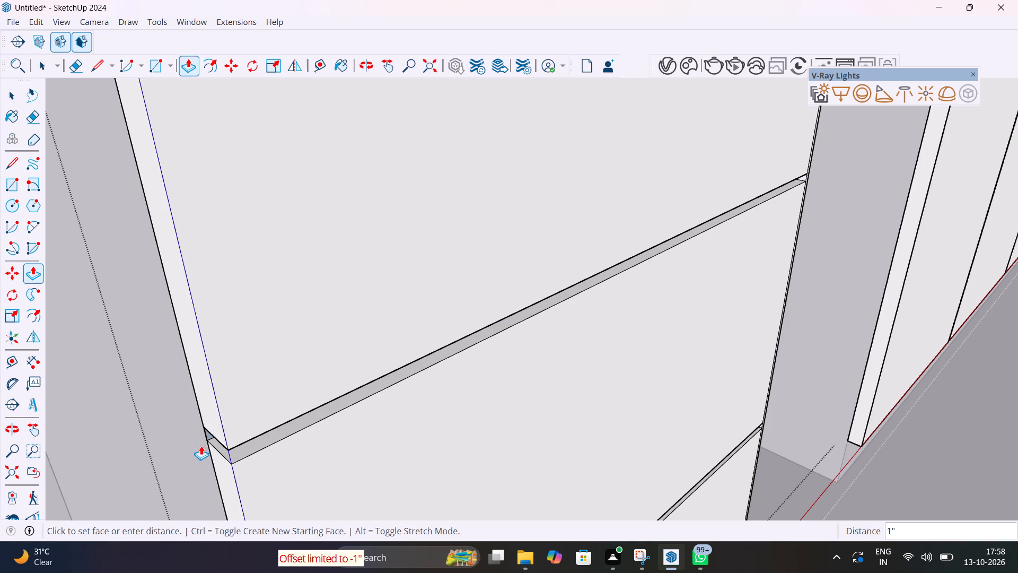
scroll(204, 435, "up", 8)
middle_click_drag(233, 409, 308, 323)
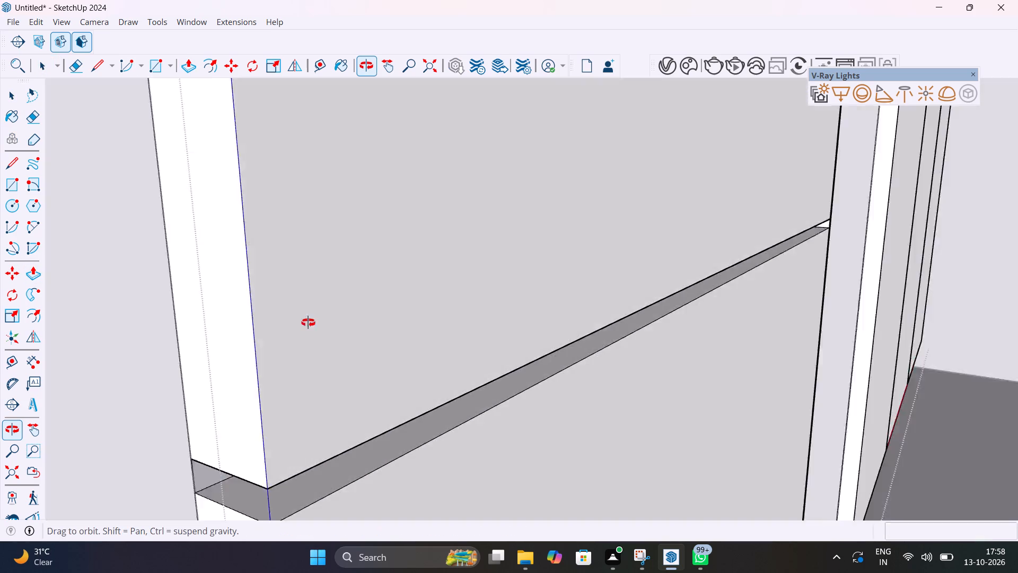
middle_click_drag(308, 323, 338, 301)
left_click(177, 497)
scroll(212, 506, "down", 8)
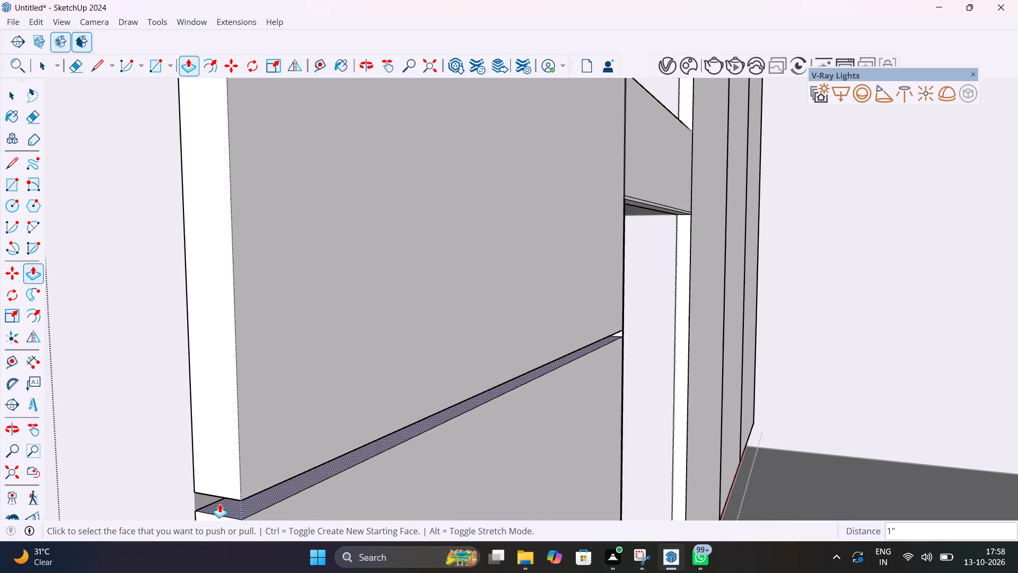
scroll(220, 503, "down", 7)
key("space")
Leave the shutter group and examine the three drawer fronts, desk and wardrobe as a whole.
scroll(280, 491, "down", 20)
scroll(280, 491, "down", 3)
scroll(352, 454, "down", 2)
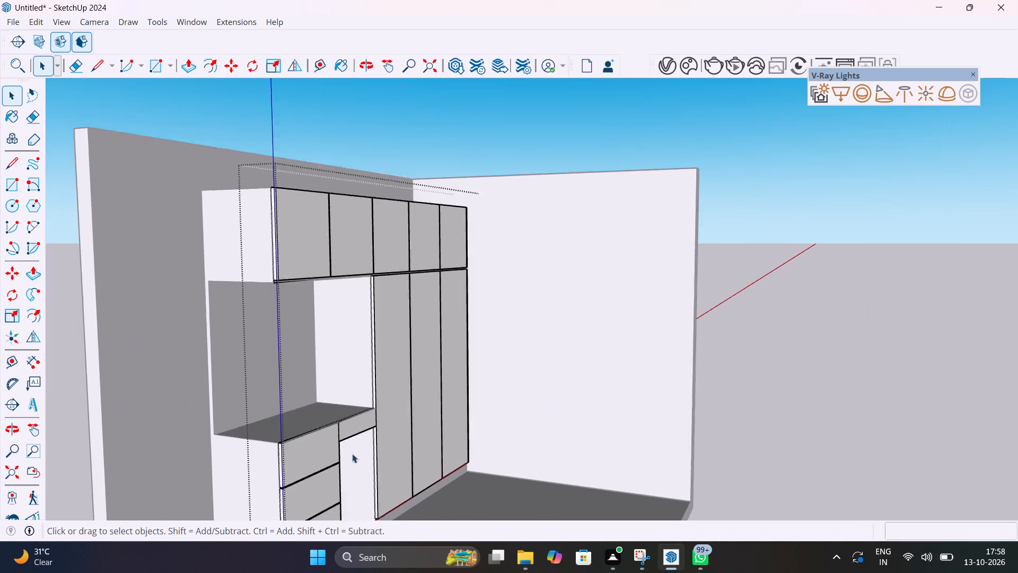
scroll(352, 454, "down", 2)
left_click(731, 431)
middle_click_drag(589, 394, 555, 372)
scroll(444, 441, "down", 1)
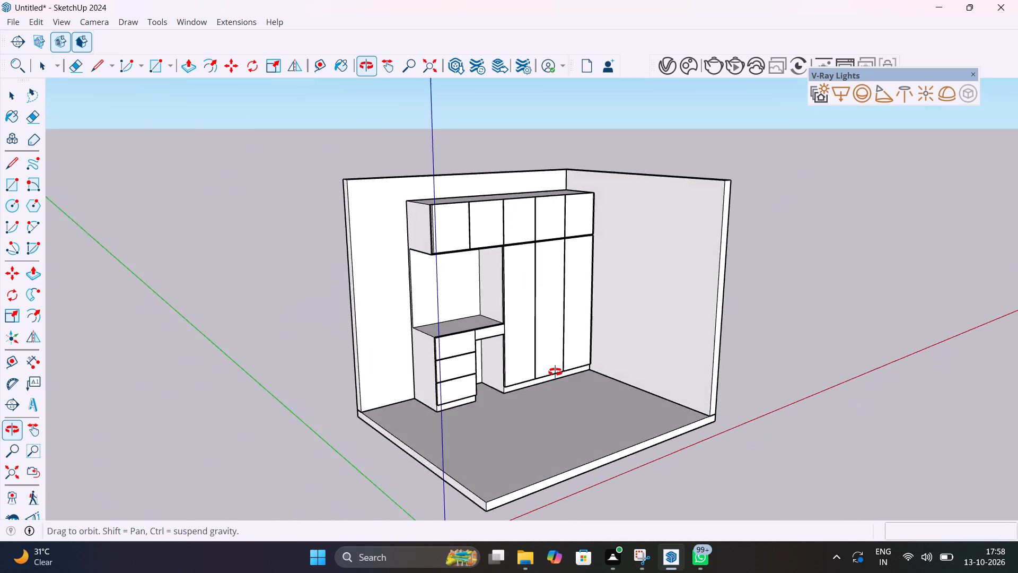
middle_click_drag(555, 372, 439, 364)
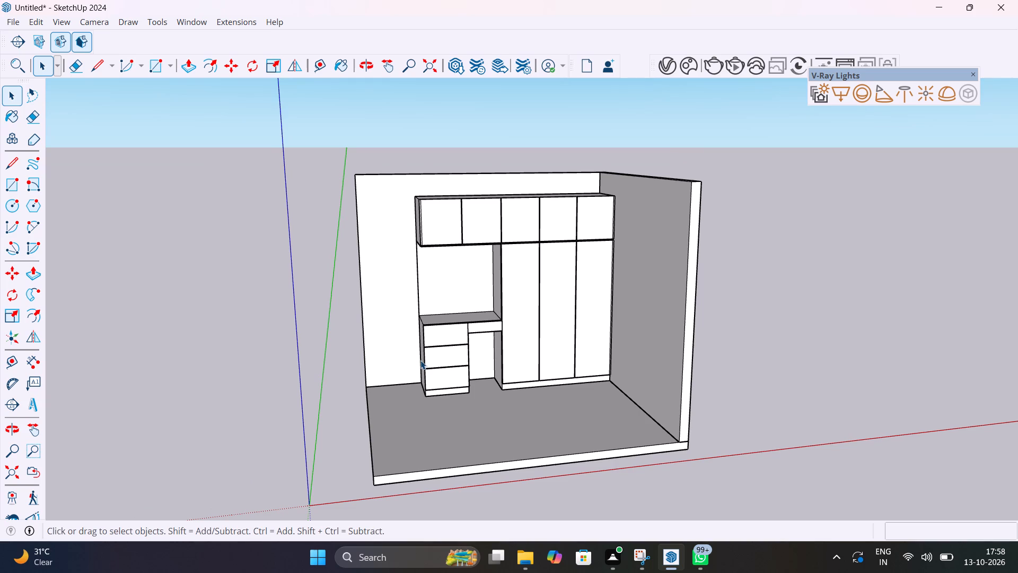
scroll(501, 346, "up", 11)
middle_click_drag(496, 343, 482, 335)
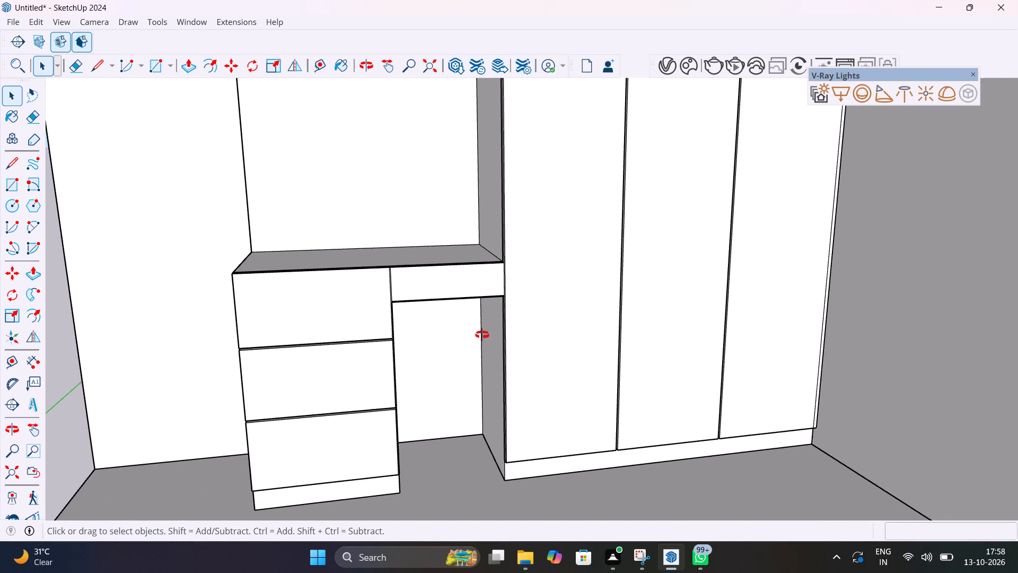
middle_click_drag(482, 335, 538, 380)
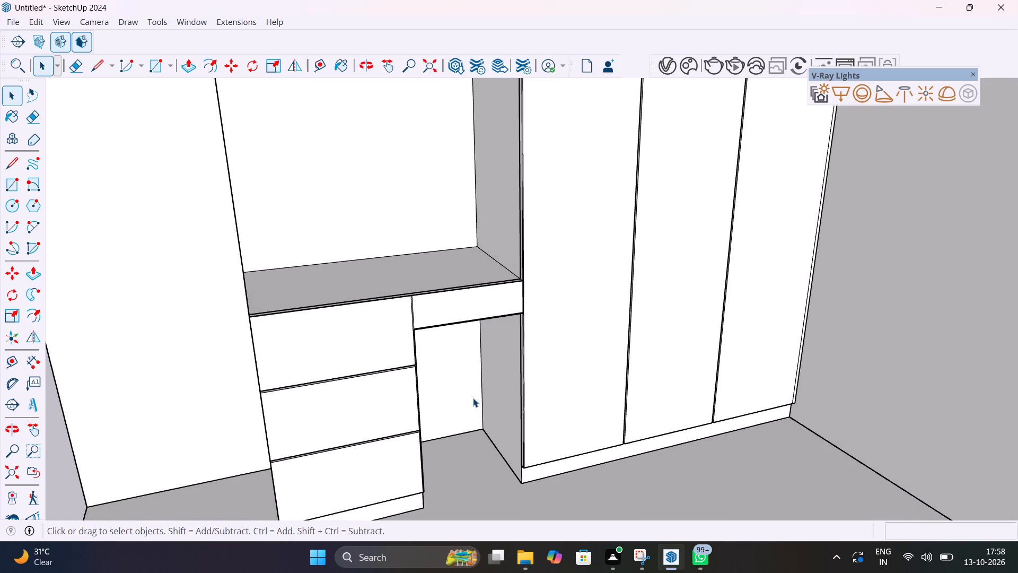
scroll(473, 398, "down", 6)
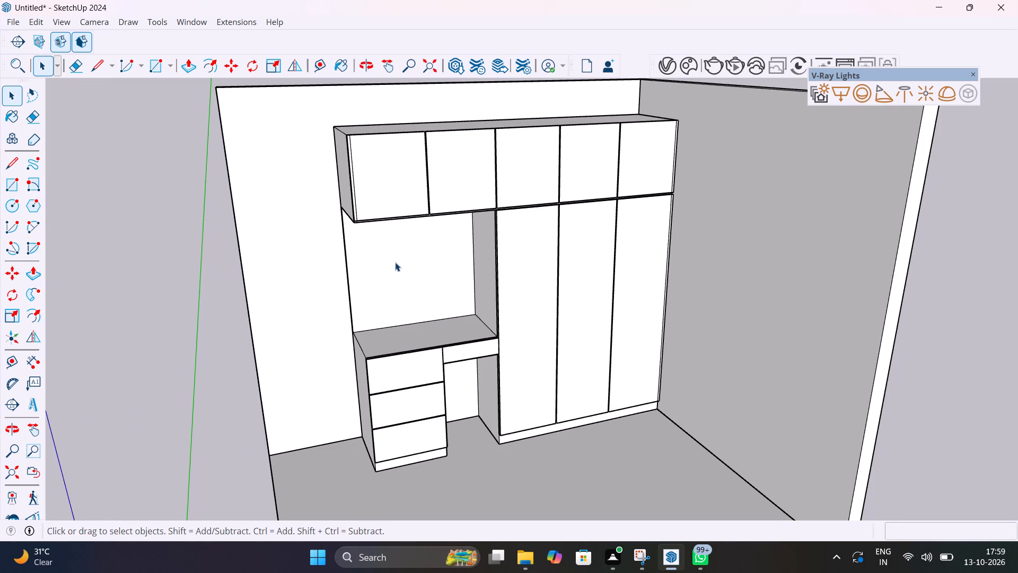
Inside the carcass group, copy the outer vertical edge of the back panel above the desk 1' inward along the desktop.
middle_click_drag(401, 264, 397, 289)
scroll(382, 295, "up", 10)
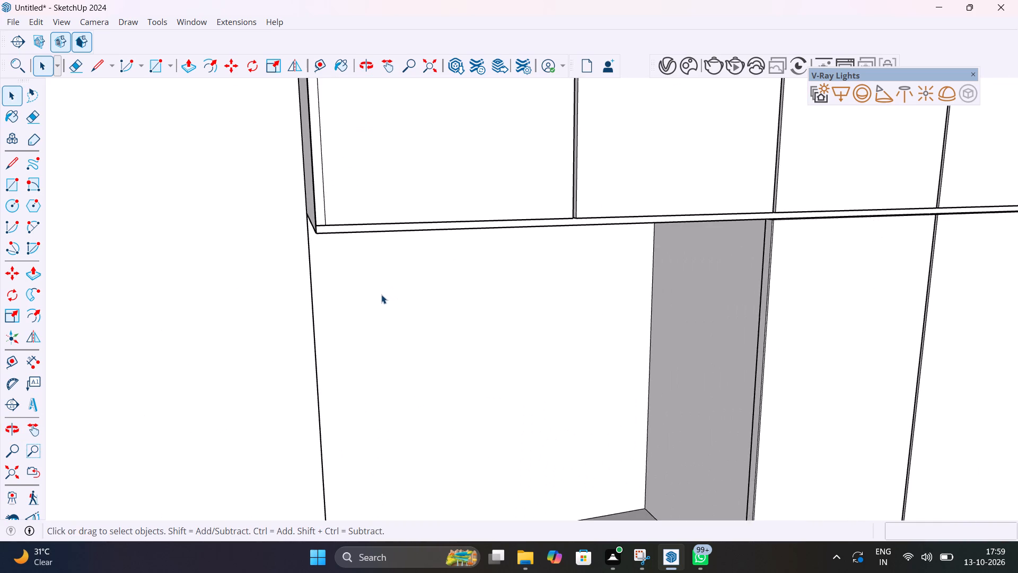
double_click(383, 294)
scroll(389, 320, "up", 4)
middle_click_drag(392, 323, 500, 296)
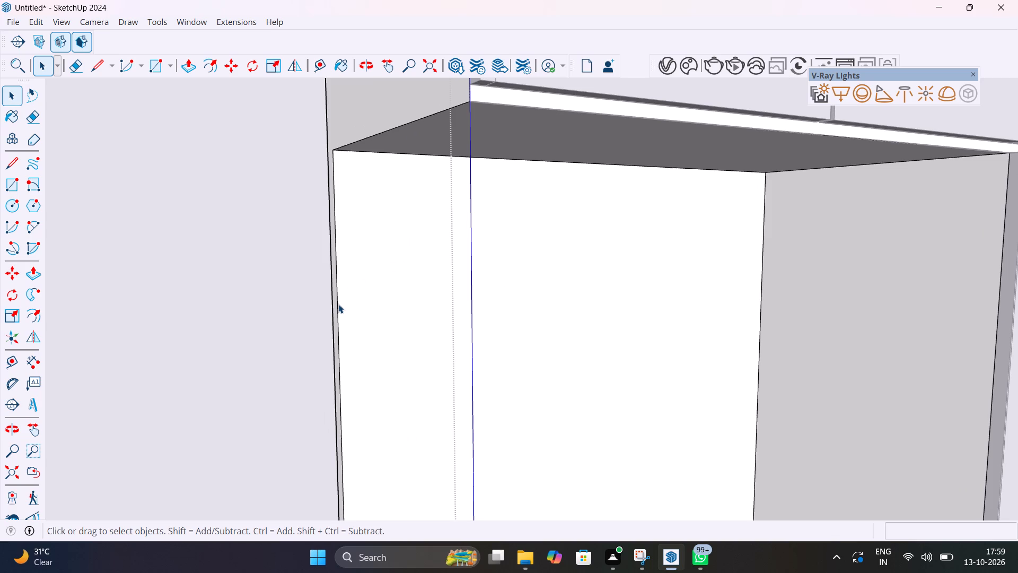
left_click(338, 304)
key("m")
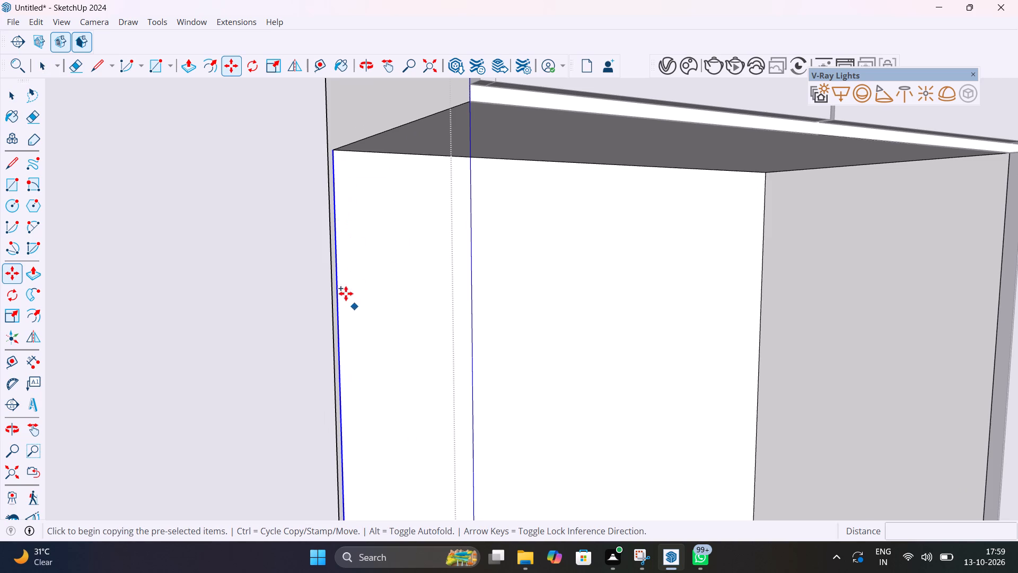
middle_click_drag(345, 291, 306, 322, "shift")
scroll(379, 484, "down", 1, "shift")
middle_click_drag(367, 458, 337, 341, "shift")
scroll(337, 341, "up", 1)
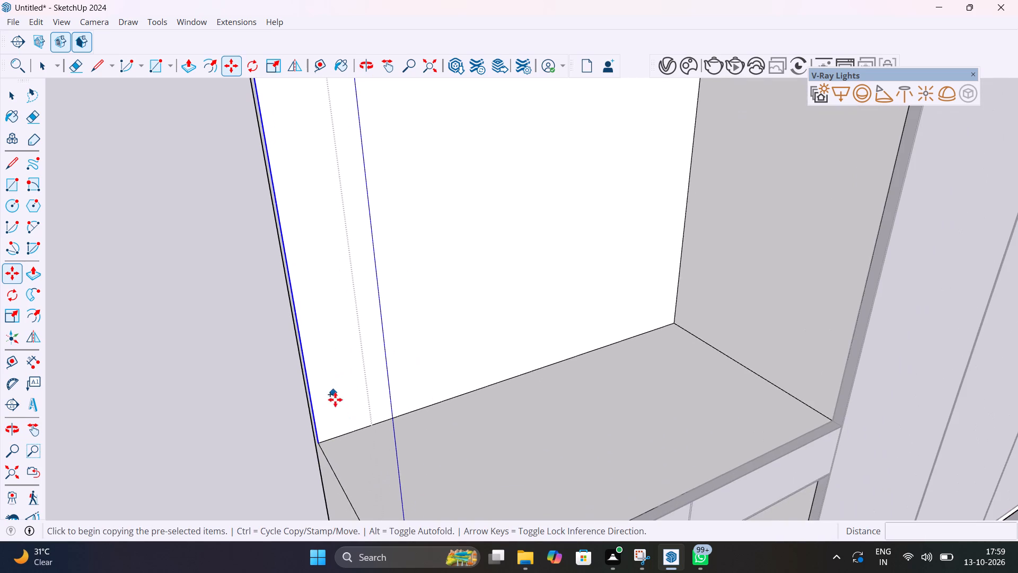
left_click(318, 443)
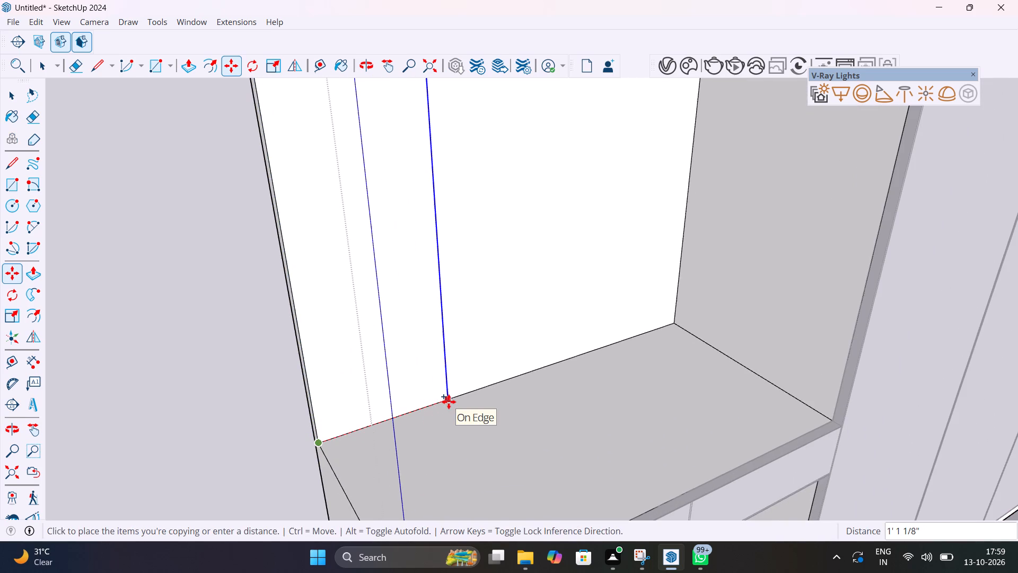
type("1'")
key("Return")
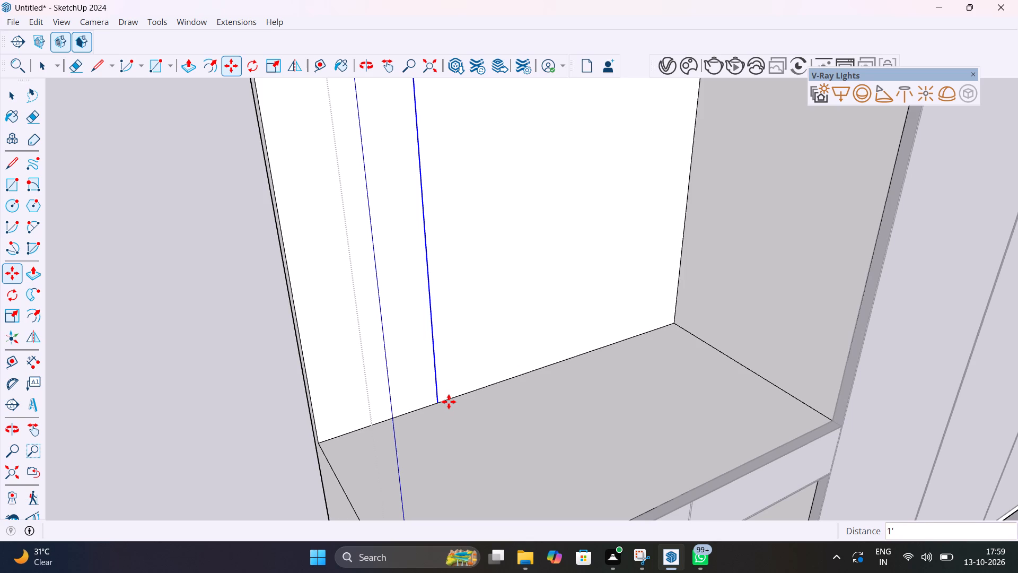
Copy the new vertical line on the desk's back panel 4 mm further inward to form a narrow strip.
left_click(438, 406)
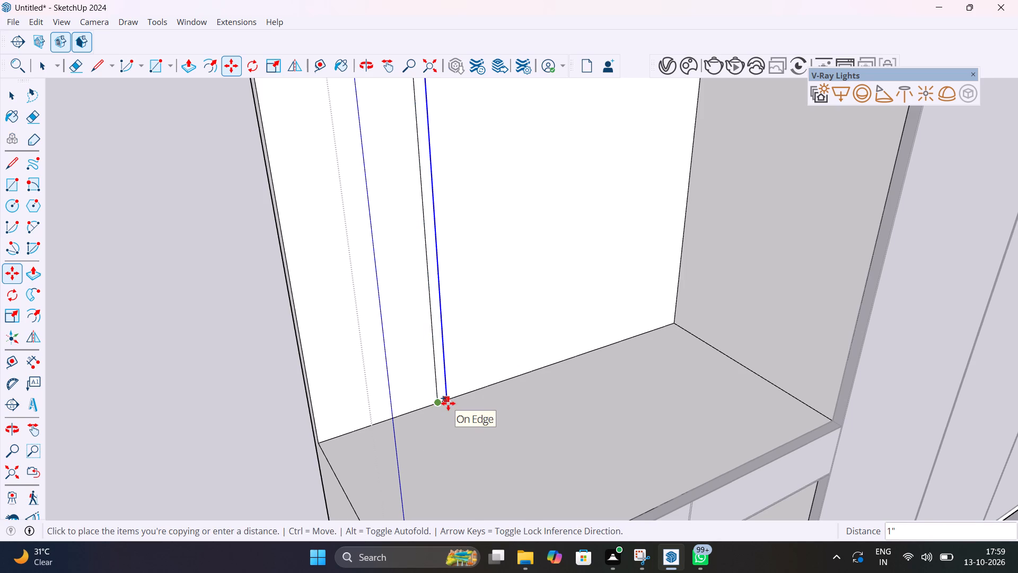
type("4MM")
key("Return")
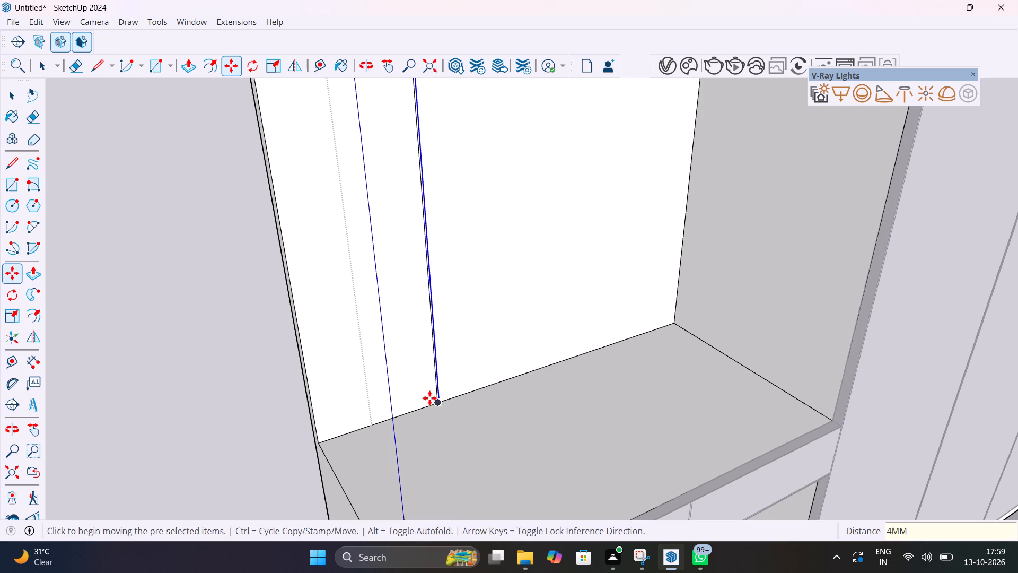
key("space")
Pull the narrow 4 mm strip on the desk's back panel outward by 1".
middle_click_drag(470, 302, 457, 455, "shift")
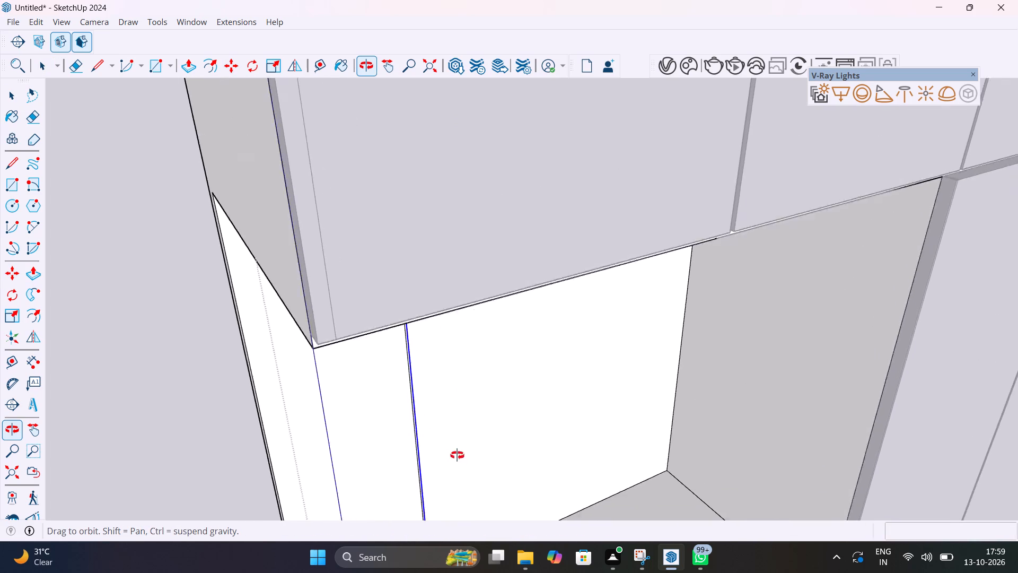
middle_click_drag(457, 455, 434, 380, "shift")
scroll(403, 194, "up", 14)
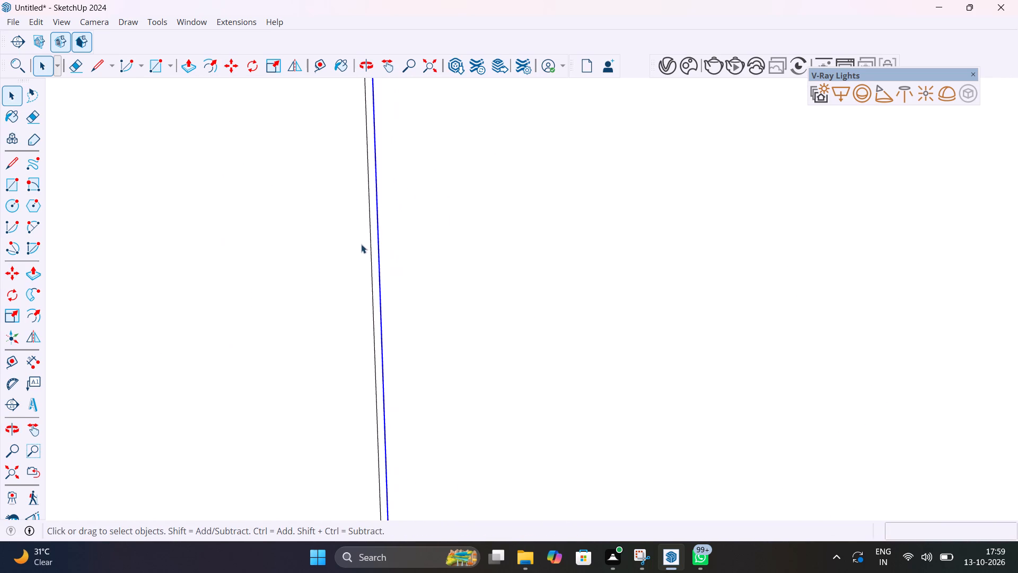
left_click(373, 234)
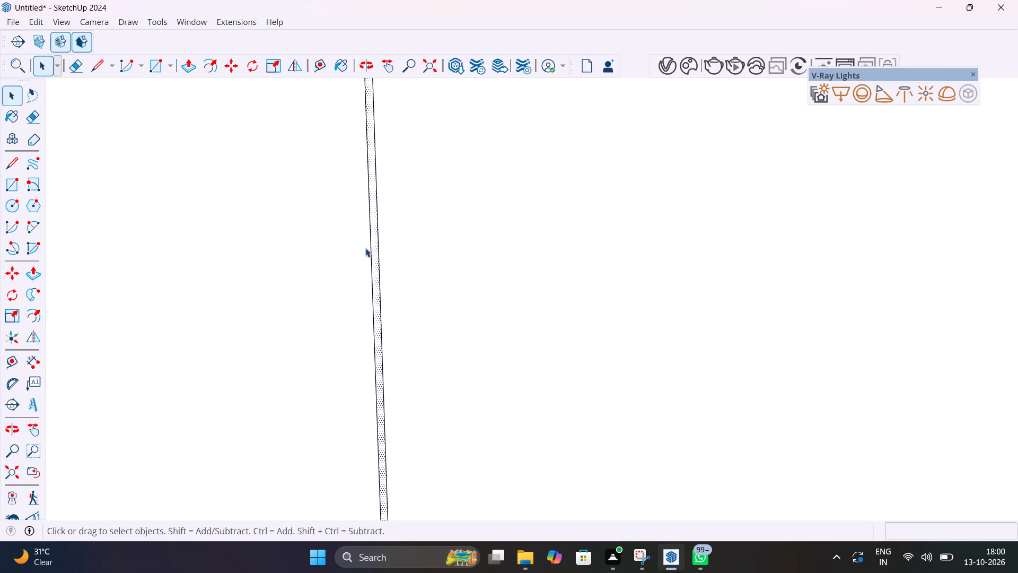
key("p")
left_click(376, 250)
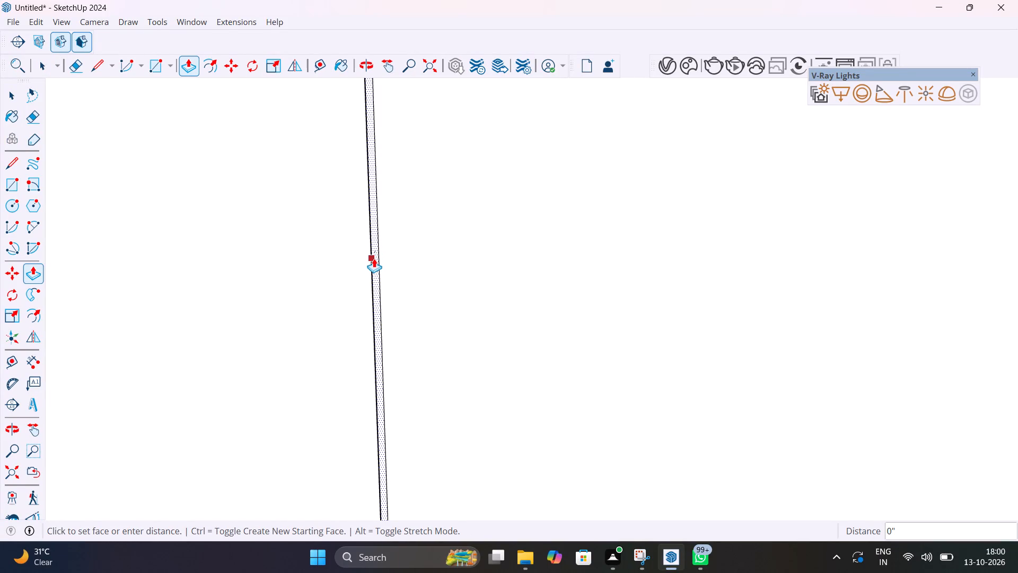
scroll(377, 262, "down", 1)
middle_click_drag(381, 263, 640, 281)
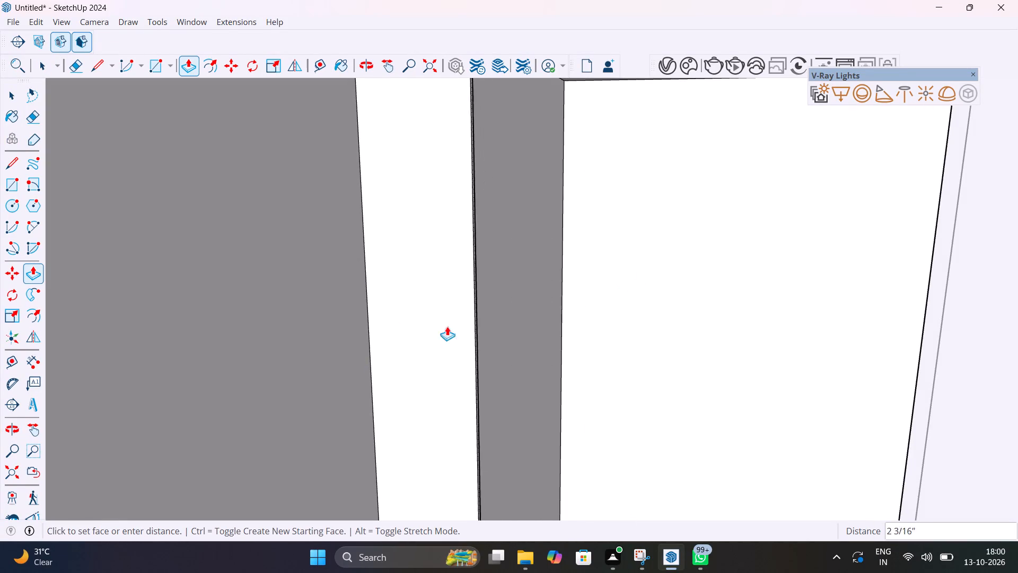
scroll(393, 301, "down", 10)
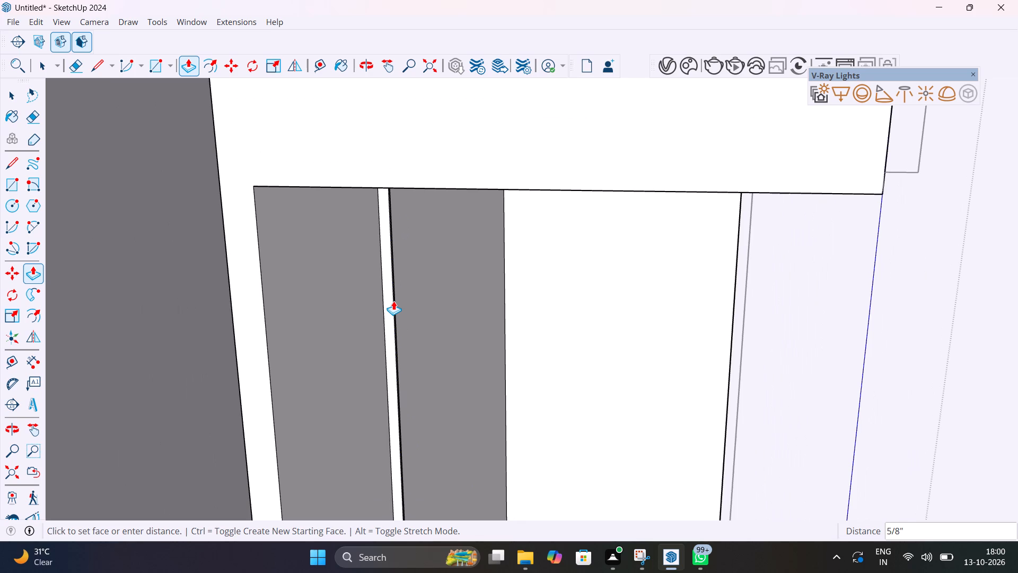
type("1\"")
key("Return")
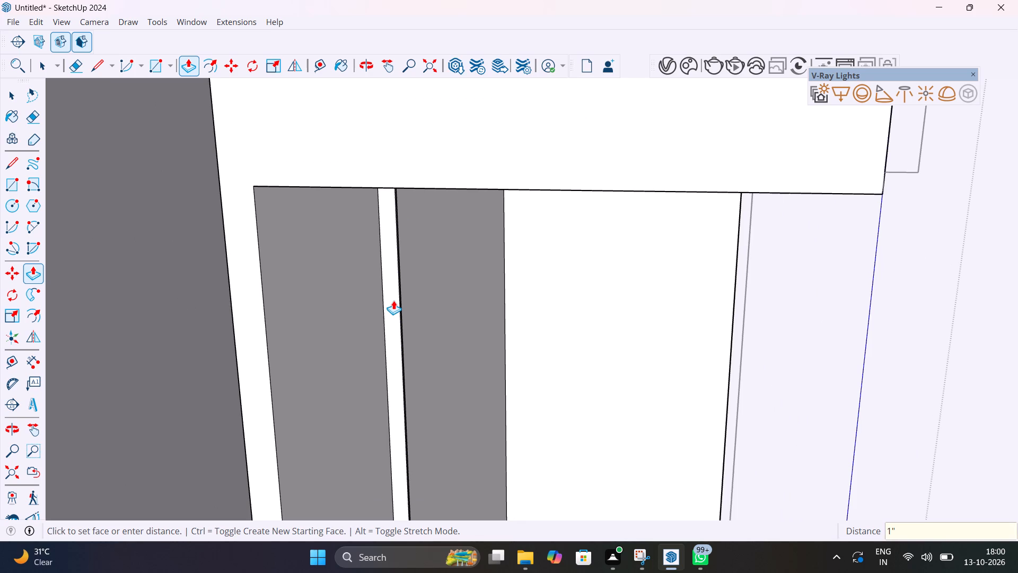
Set the pulled distance of the narrow strip on the desk's back panel to 4 mm.
type("4MM")
key("Return")
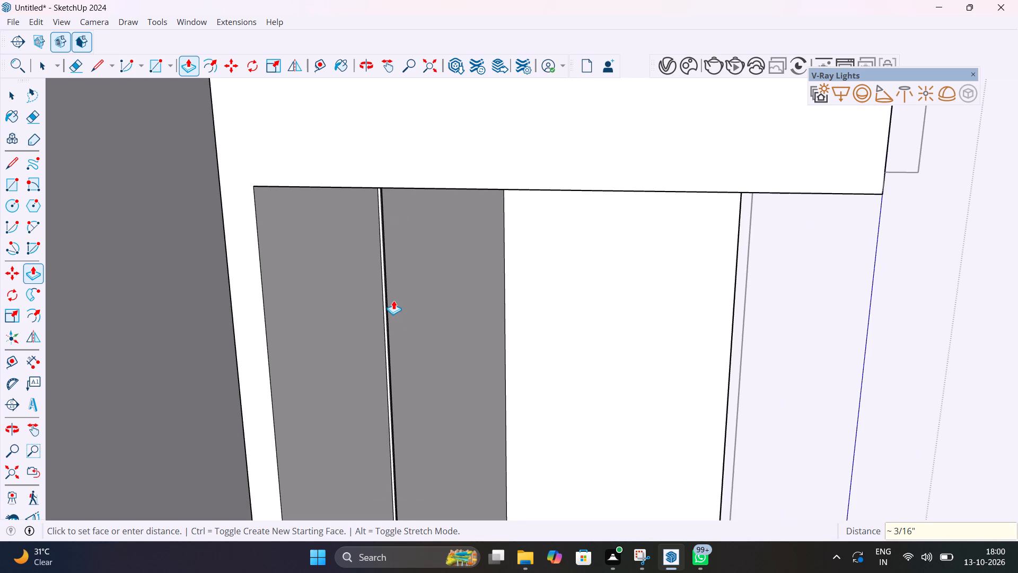
scroll(393, 300, "up", 9)
key("space")
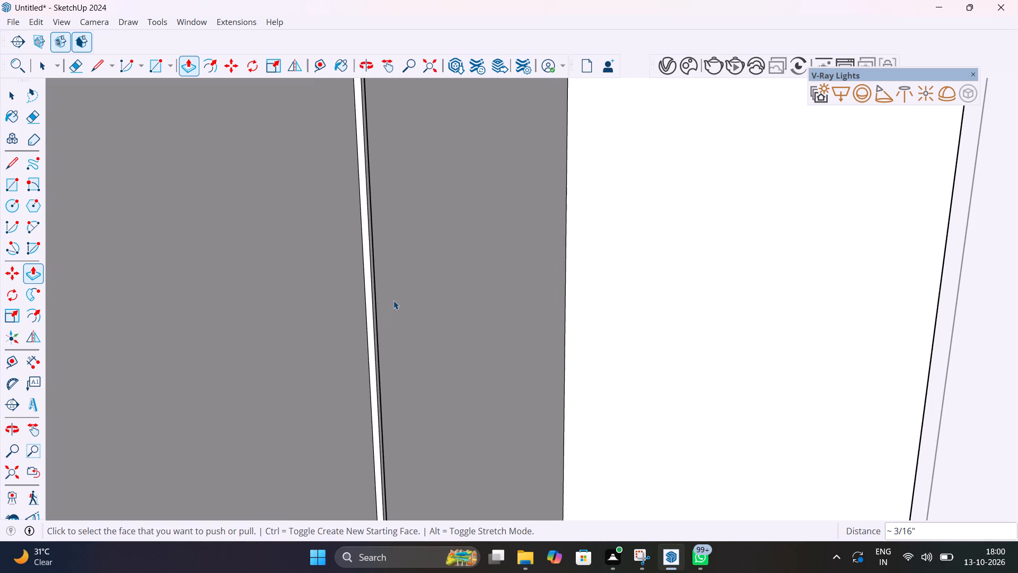
Leave the carcass group and examine the thin vertical strip on the back panel above the desk.
scroll(387, 314, "down", 15)
middle_click_drag(375, 329, 236, 338)
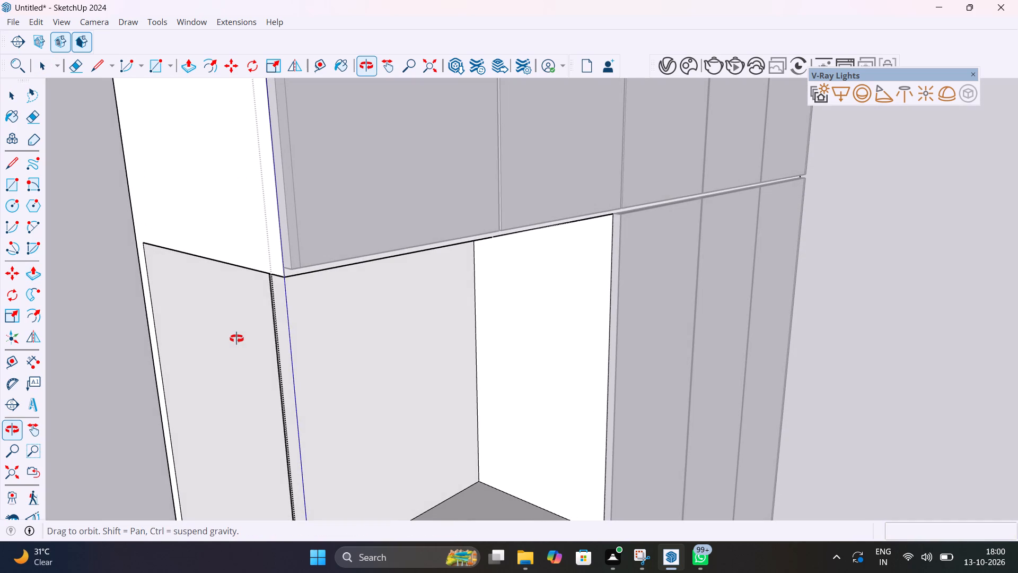
middle_click_drag(236, 338, 306, 308)
scroll(300, 312, "down", 8)
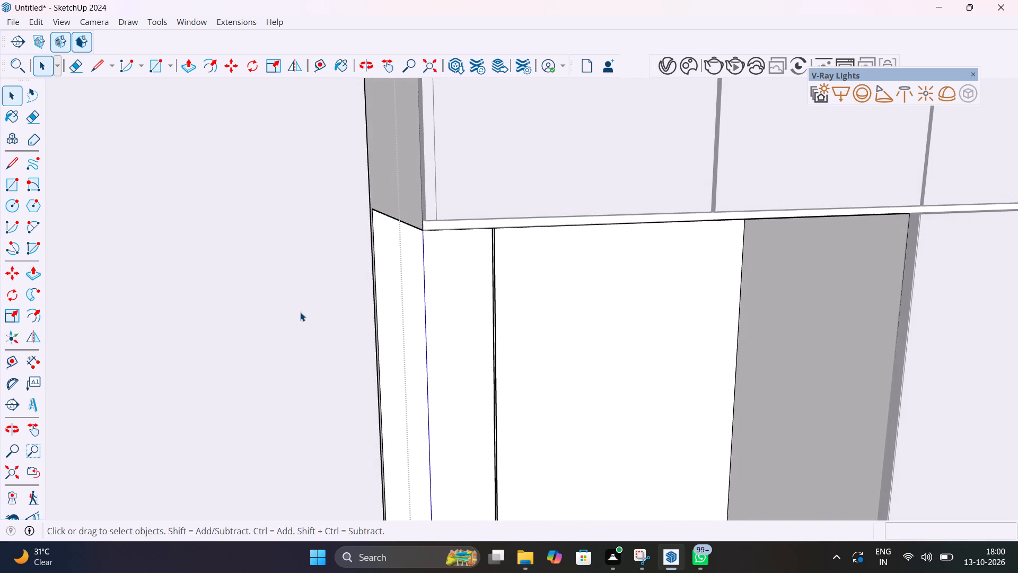
scroll(300, 313, "down", 15)
left_click(184, 339)
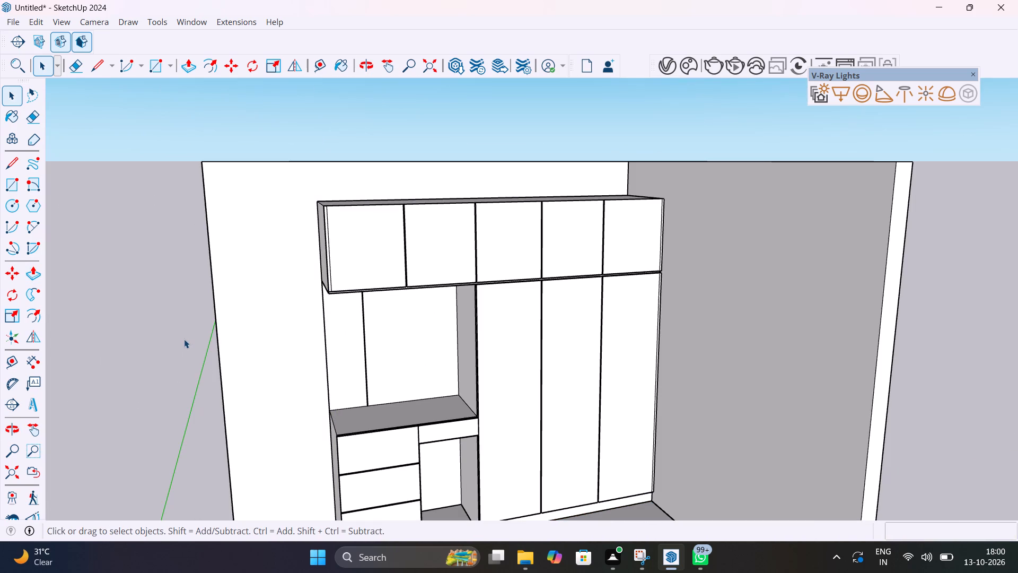
scroll(389, 318, "up", 9)
scroll(322, 273, "up", 6)
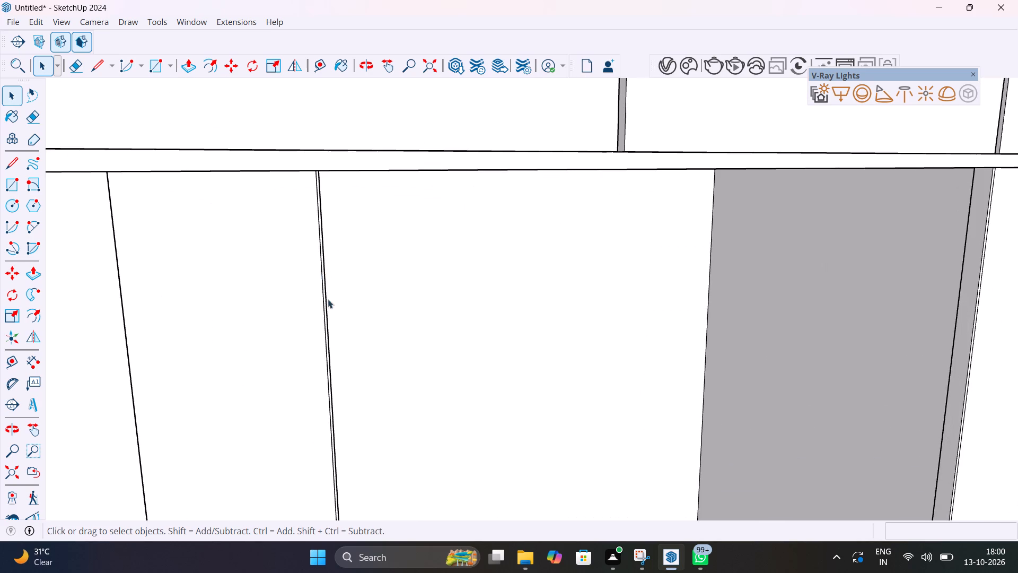
middle_click_drag(329, 299, 393, 258)
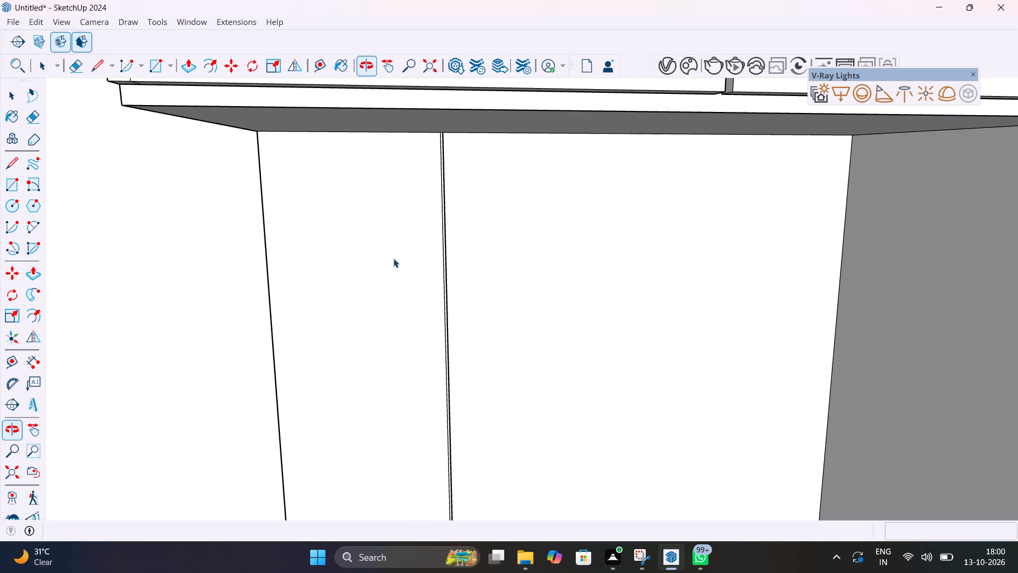
scroll(393, 258, "down", 4)
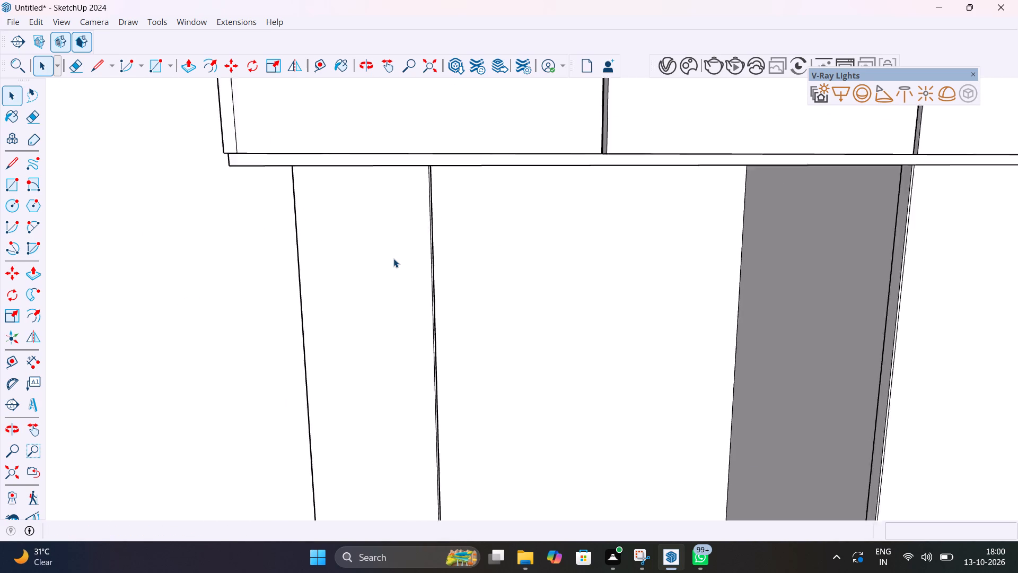
scroll(393, 258, "down", 5)
middle_click_drag(379, 383, 472, 377, "shift")
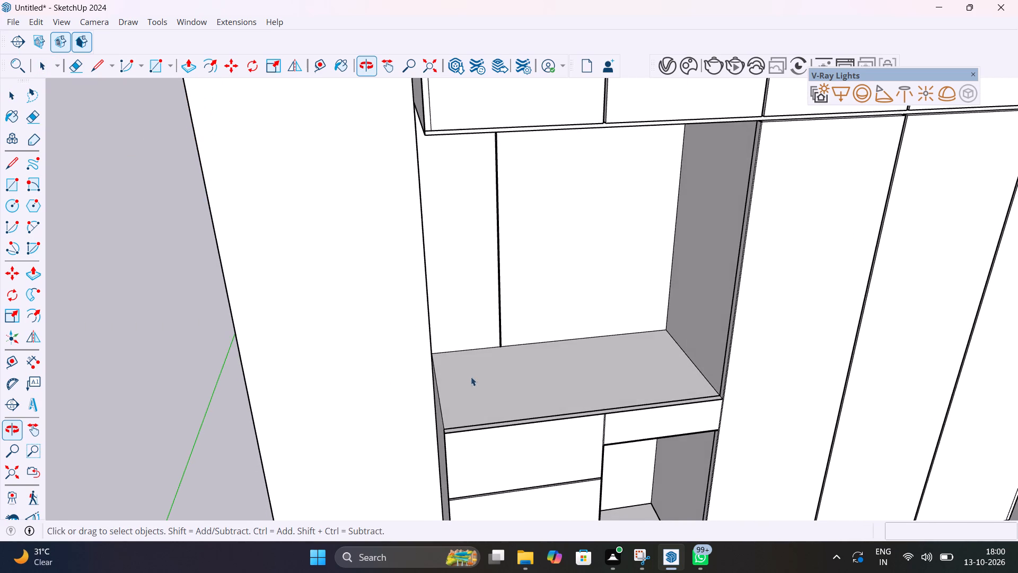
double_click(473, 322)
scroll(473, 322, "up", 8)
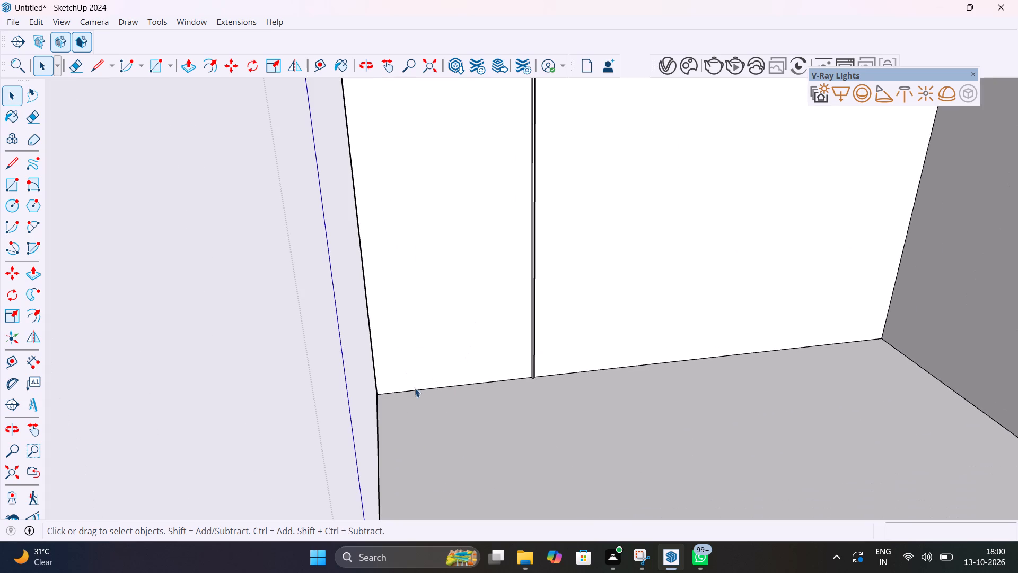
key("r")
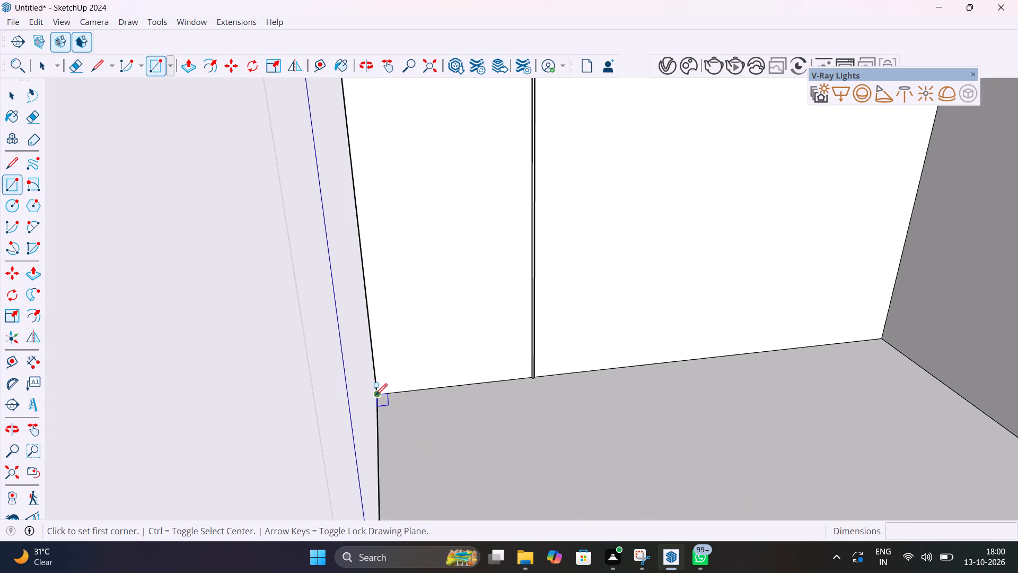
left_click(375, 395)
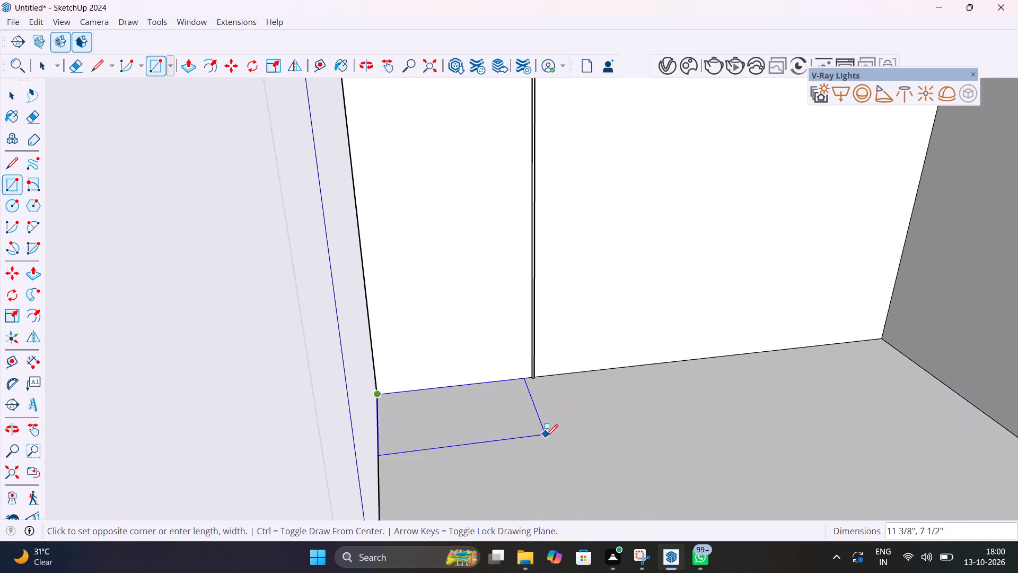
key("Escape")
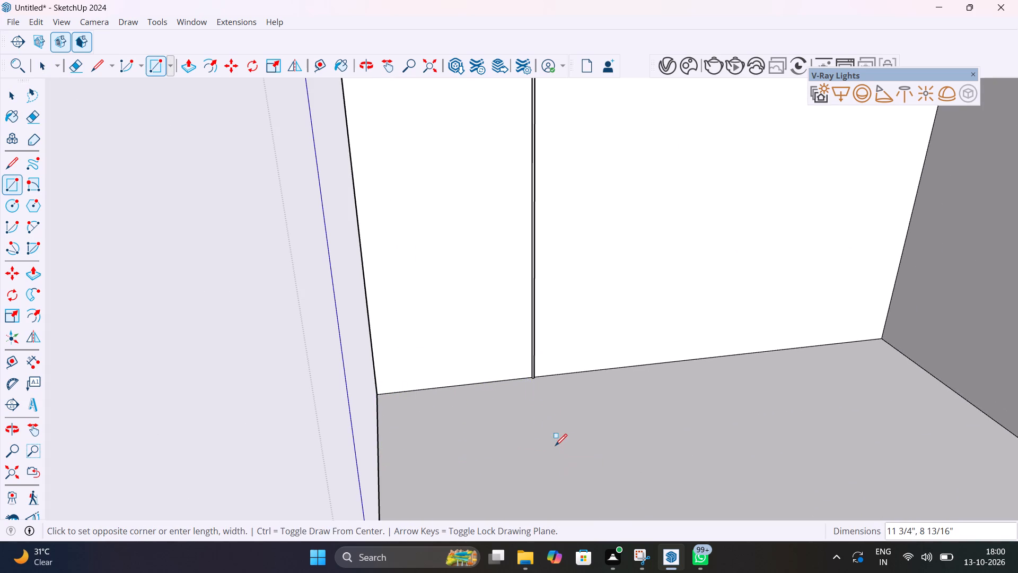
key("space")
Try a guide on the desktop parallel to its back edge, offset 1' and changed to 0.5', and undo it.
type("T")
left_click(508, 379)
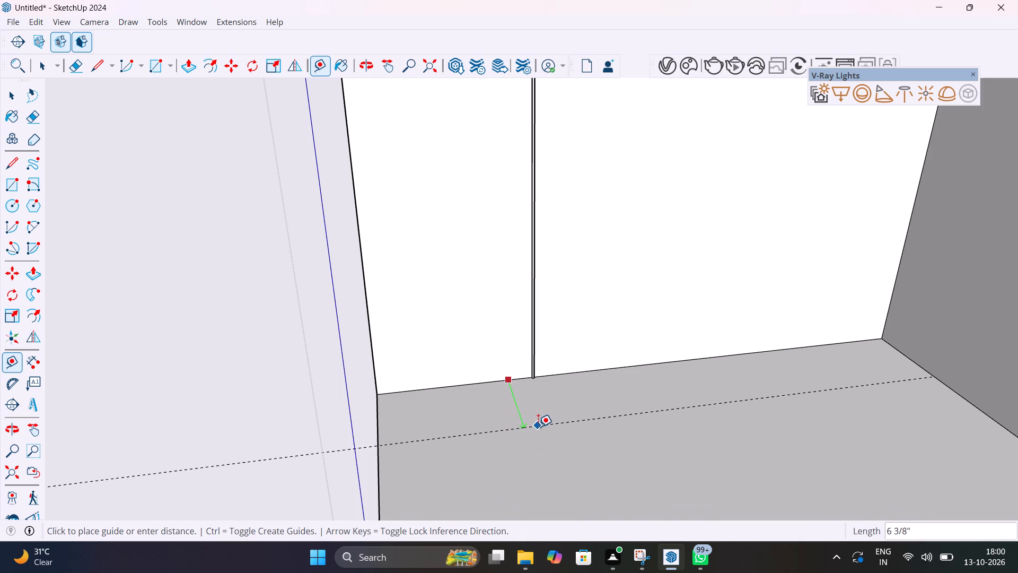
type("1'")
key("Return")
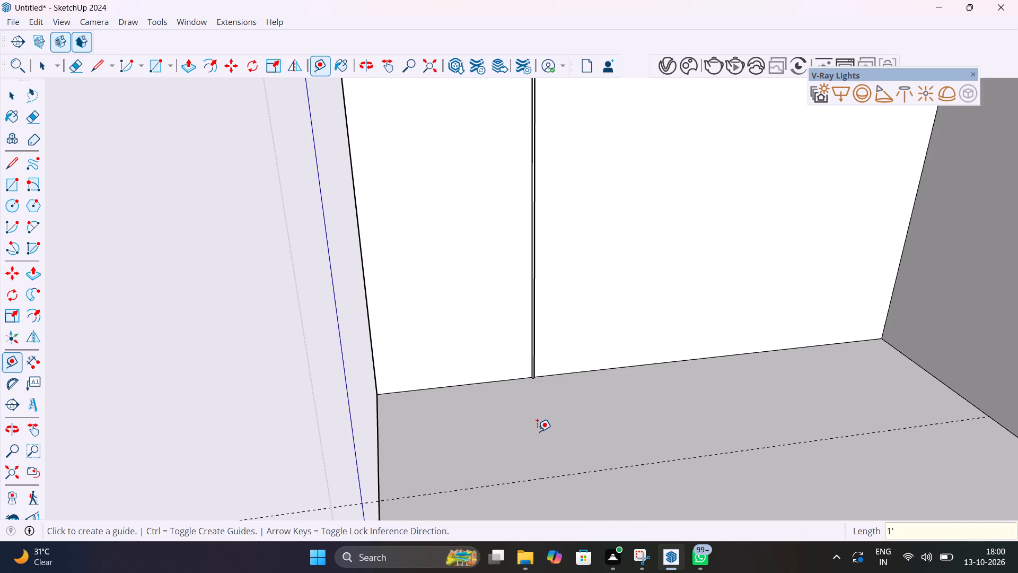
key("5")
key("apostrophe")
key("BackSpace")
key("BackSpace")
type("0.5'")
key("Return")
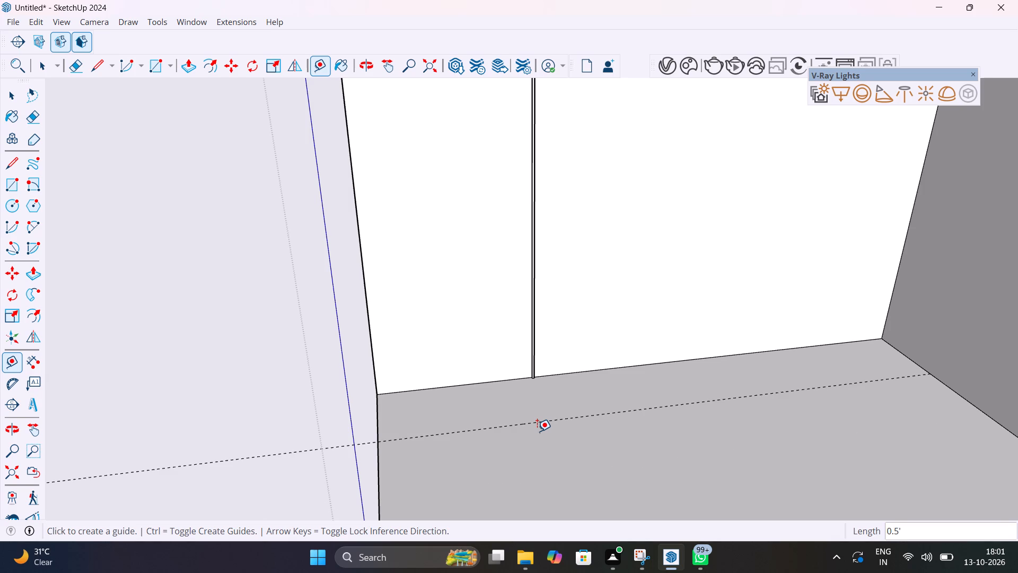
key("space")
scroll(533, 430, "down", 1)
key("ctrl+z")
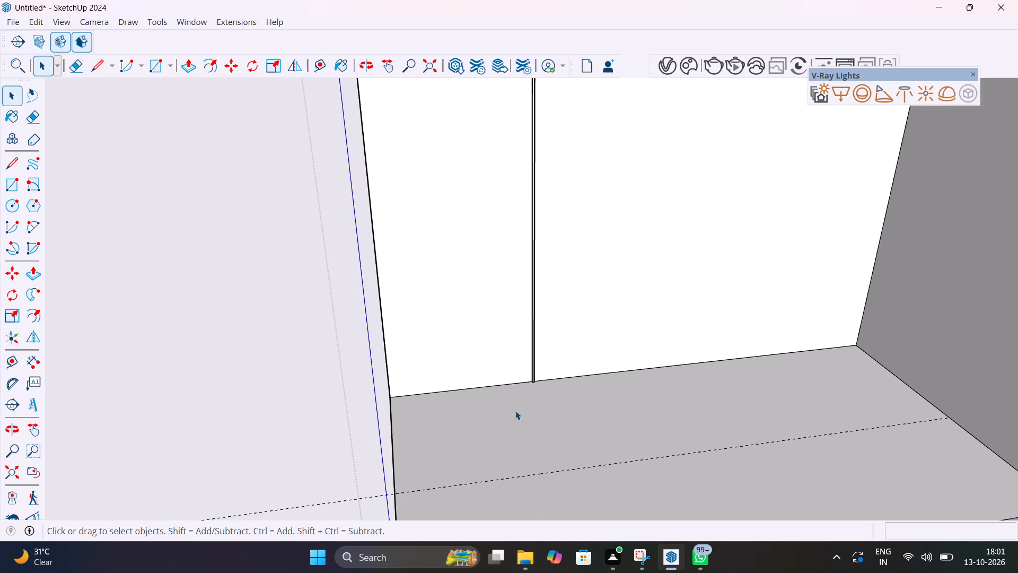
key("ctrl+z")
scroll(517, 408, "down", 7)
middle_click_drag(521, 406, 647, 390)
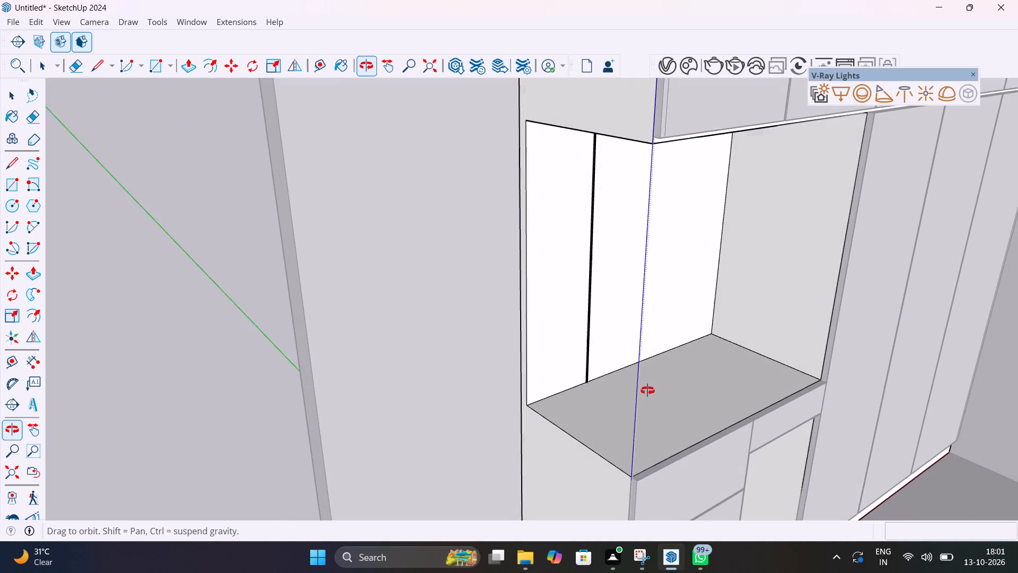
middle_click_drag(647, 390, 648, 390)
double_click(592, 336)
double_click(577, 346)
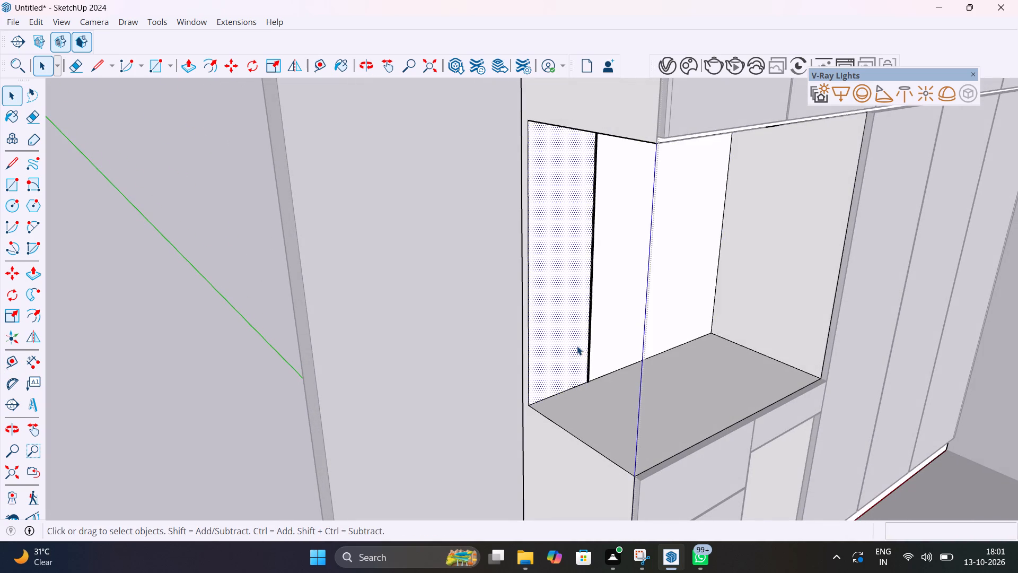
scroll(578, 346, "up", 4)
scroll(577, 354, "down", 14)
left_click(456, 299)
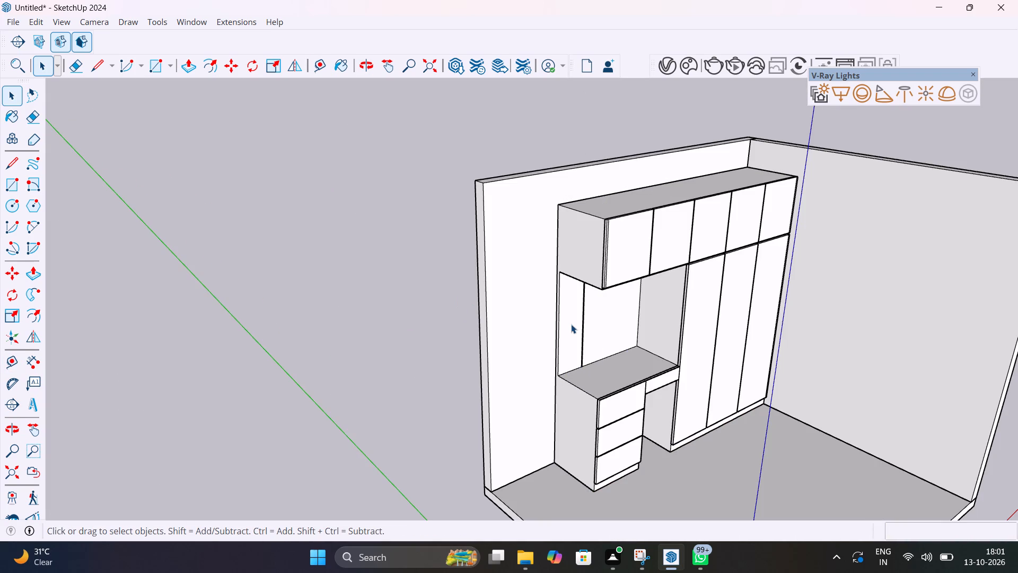
Inside the carcass group, place a horizontal guide on the back panel 1' above the desktop's back edge.
double_click(571, 324)
scroll(569, 323, "up", 8)
double_click(568, 323)
scroll(569, 323, "up", 5)
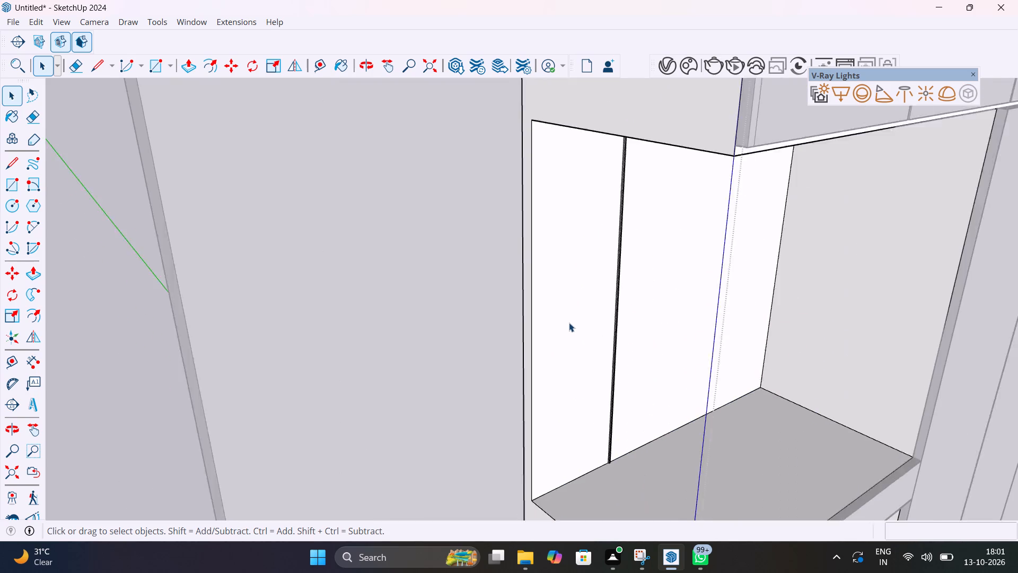
middle_click_drag(567, 495, 565, 432)
scroll(566, 432, "up", 5)
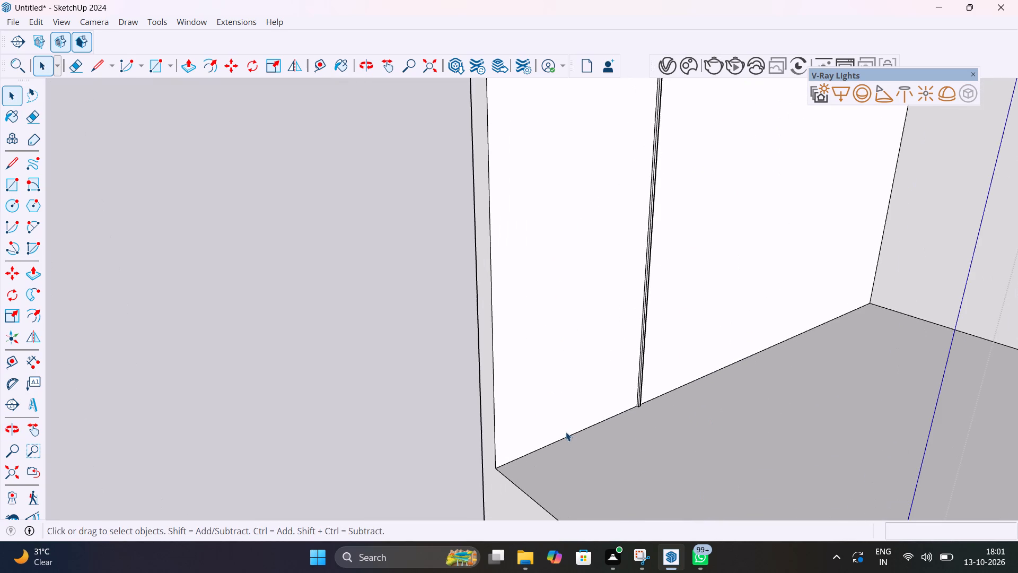
key("t")
left_click(572, 437)
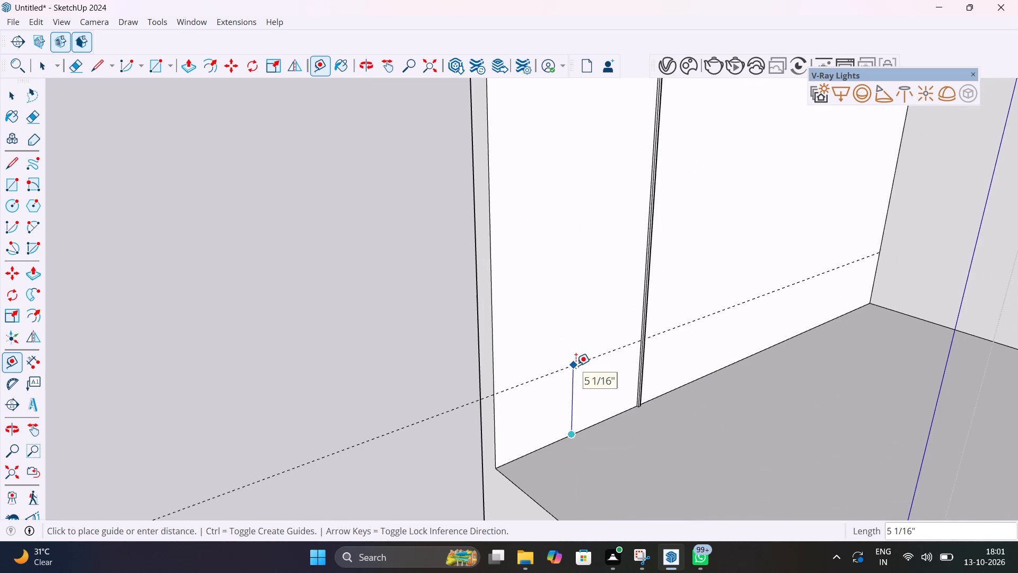
scroll(576, 366, "down", 4)
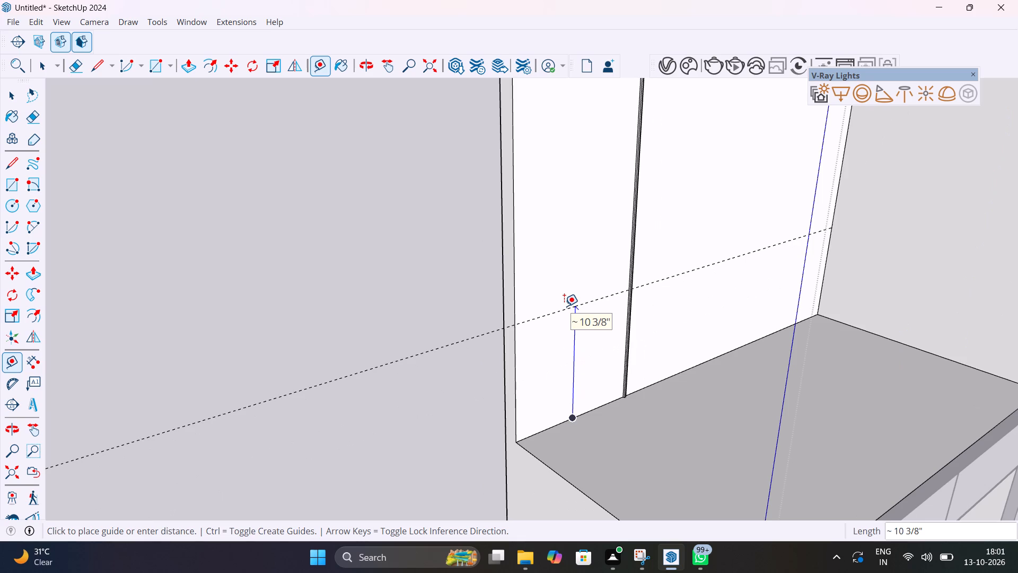
key("1")
key("apostrophe")
key("Return")
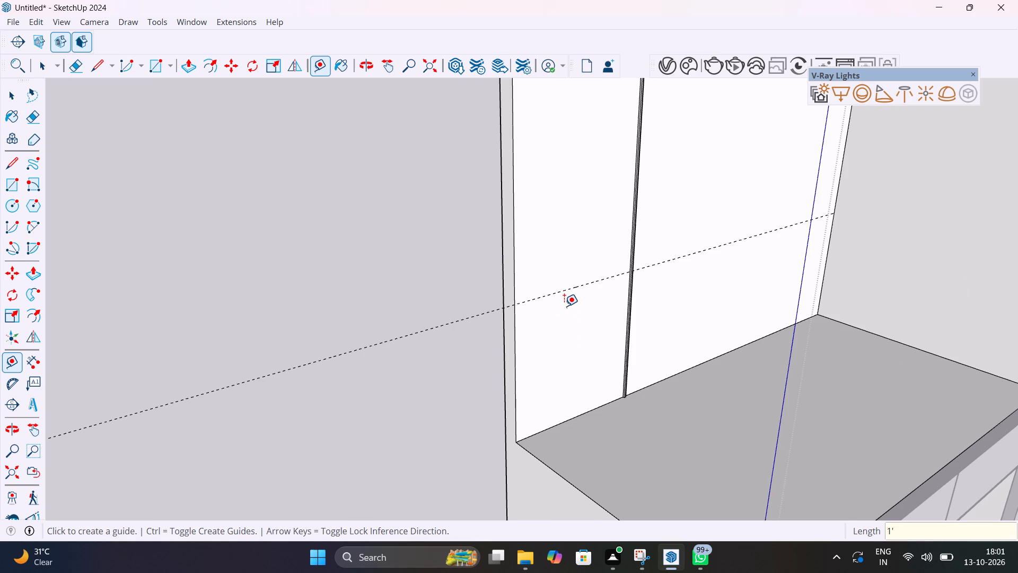
Place a second horizontal guide on the back panel 1" above the first guide.
left_click(573, 290)
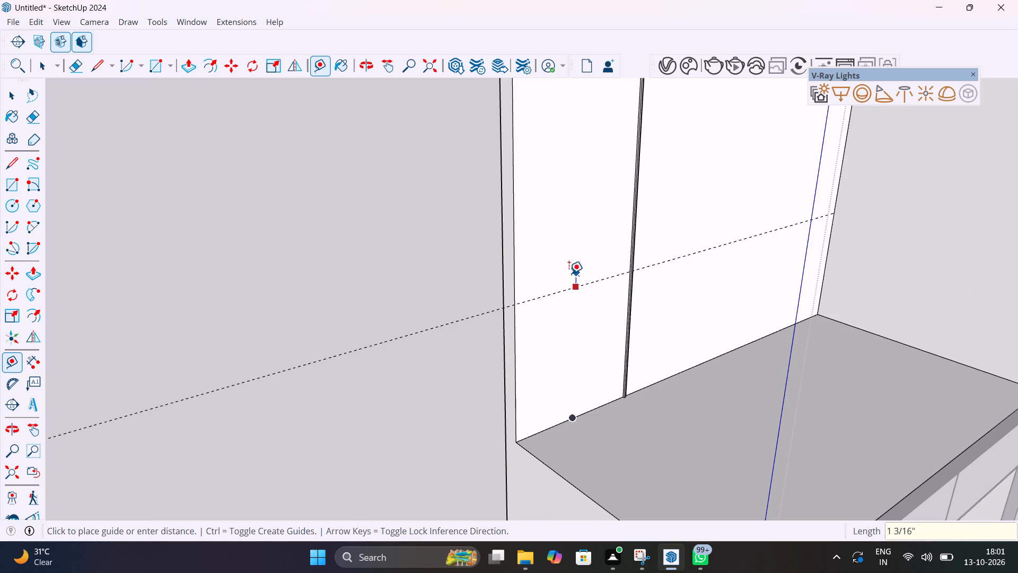
key("Escape")
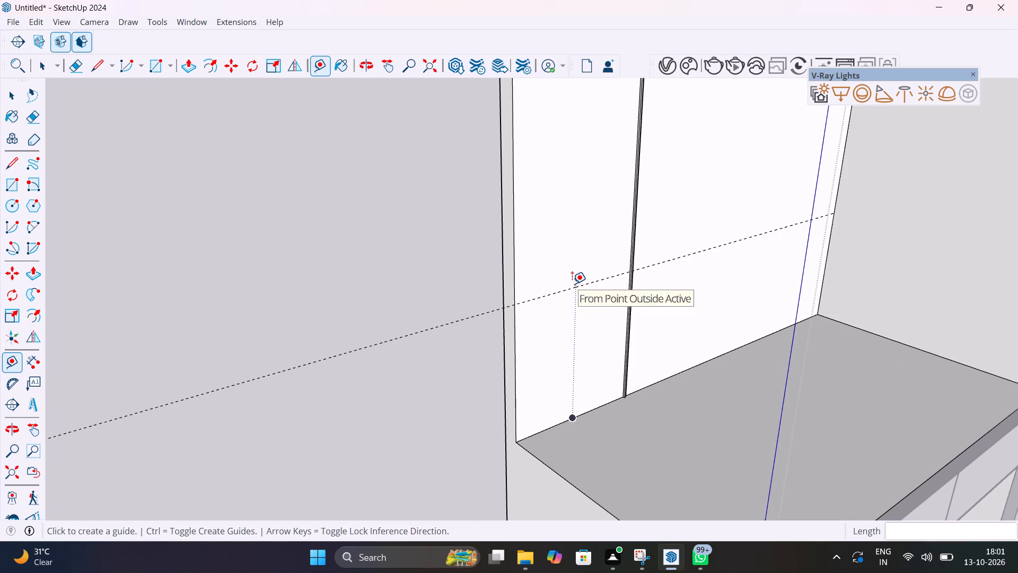
left_click(575, 286)
key("Escape")
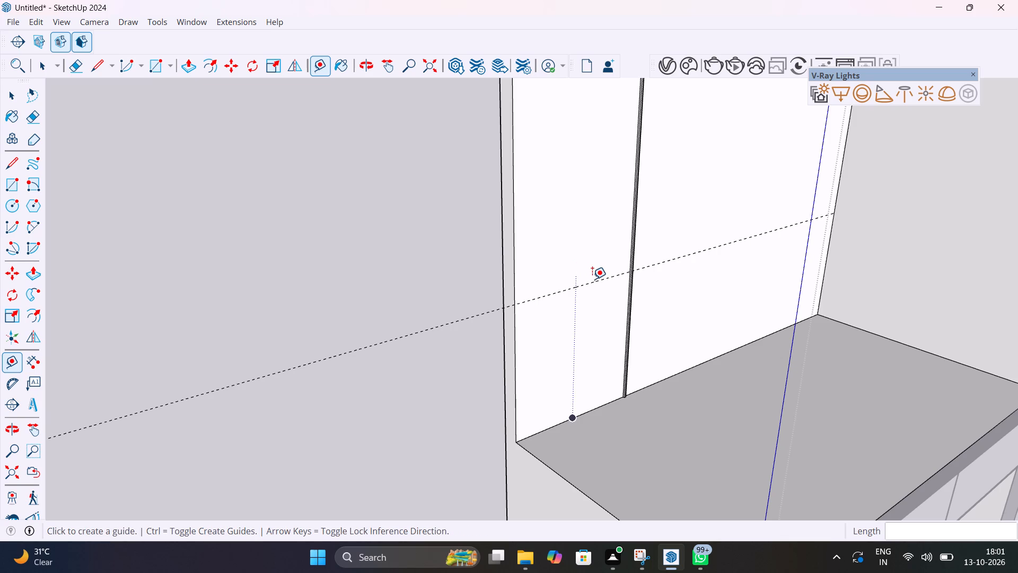
left_click(592, 279)
type("1\"")
key("Return")
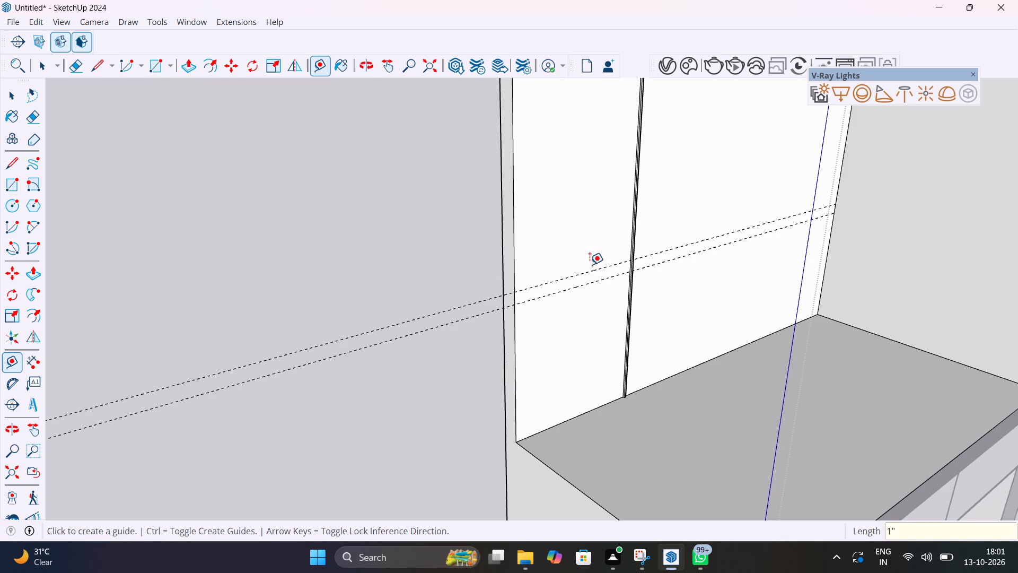
Place another horizontal guide on the back panel 1' above the upper of the two closely spaced guides.
scroll(590, 265, "down", 11)
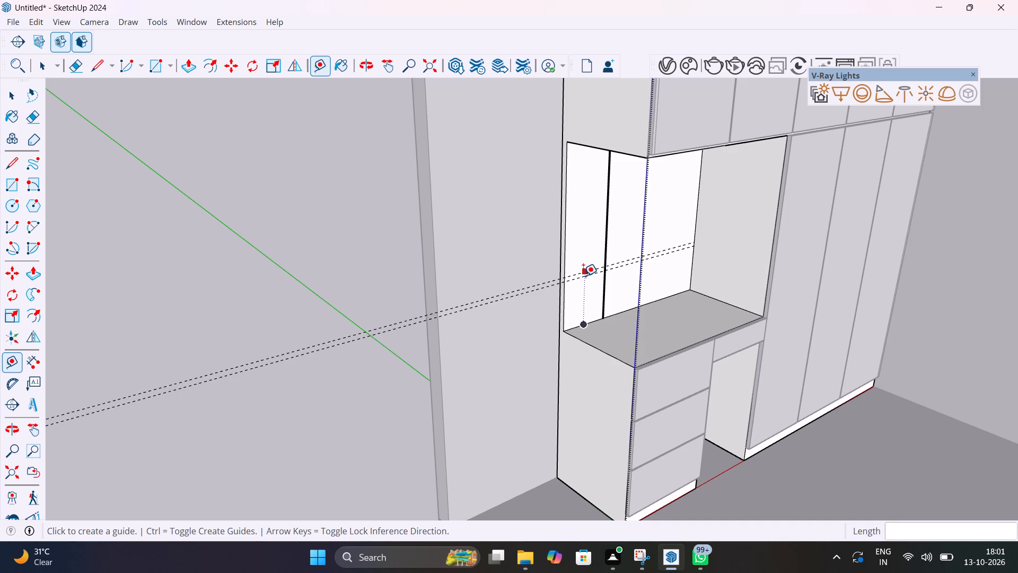
scroll(580, 241, "up", 4)
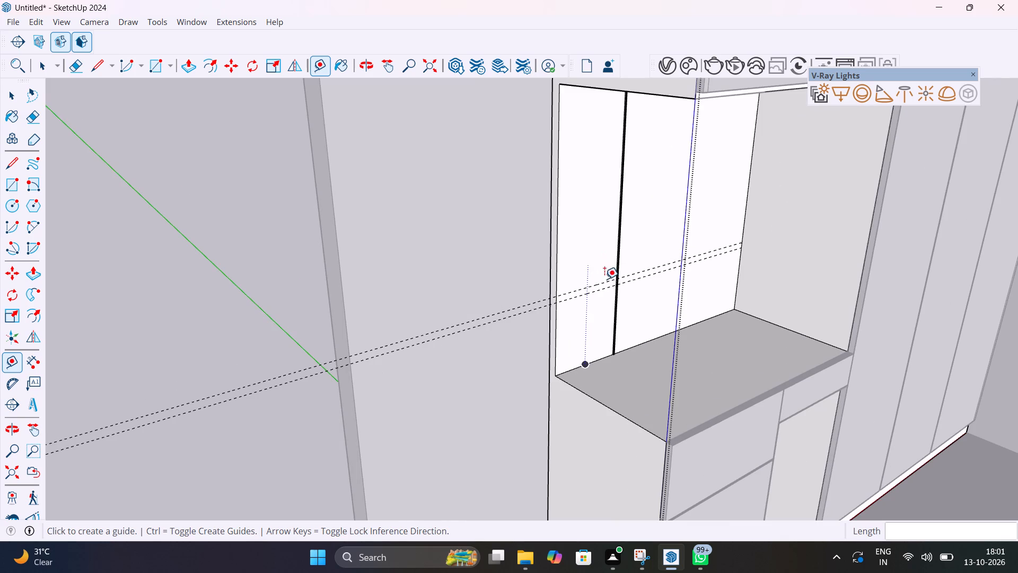
left_click(604, 281)
type("1'")
key("Return")
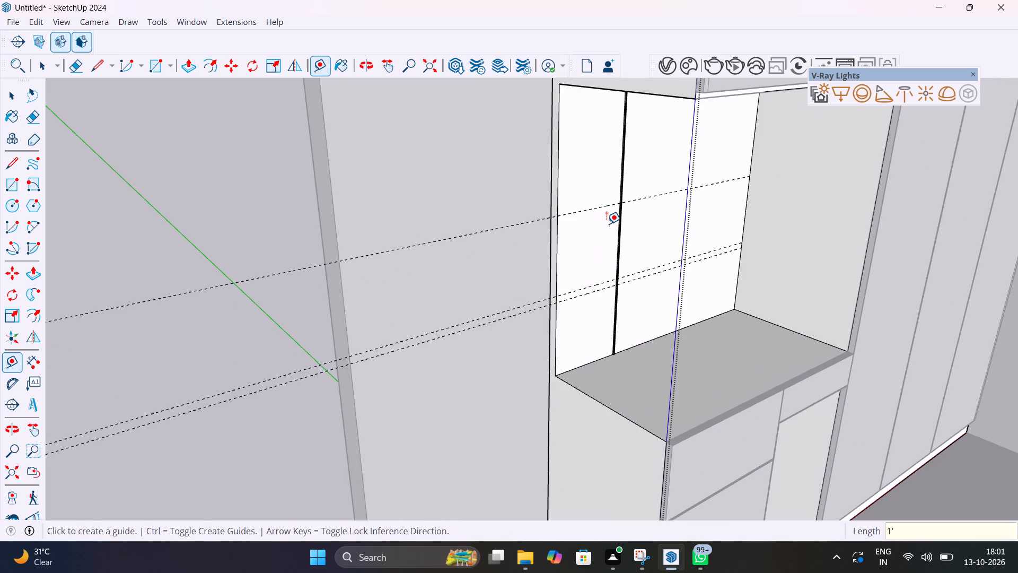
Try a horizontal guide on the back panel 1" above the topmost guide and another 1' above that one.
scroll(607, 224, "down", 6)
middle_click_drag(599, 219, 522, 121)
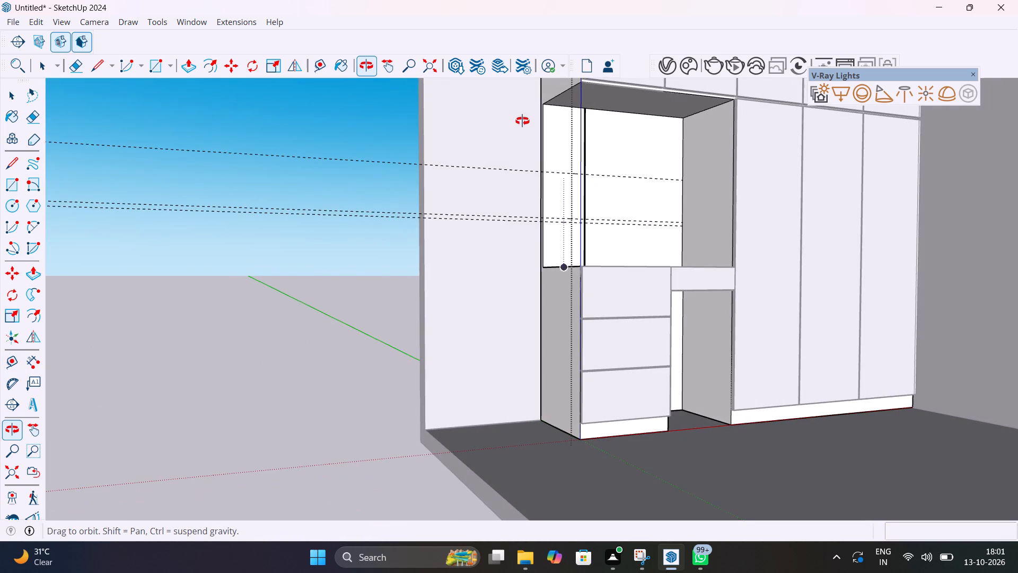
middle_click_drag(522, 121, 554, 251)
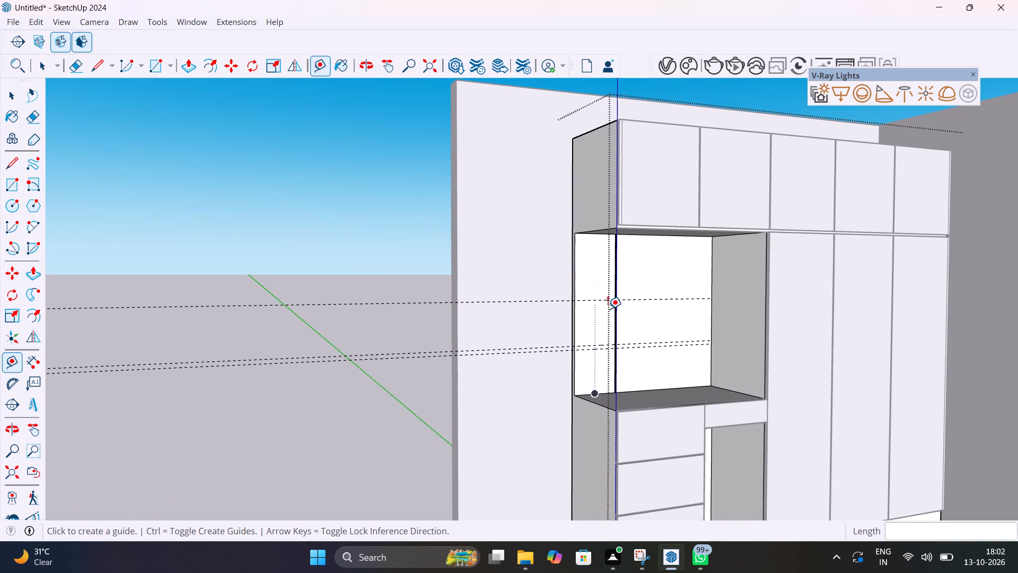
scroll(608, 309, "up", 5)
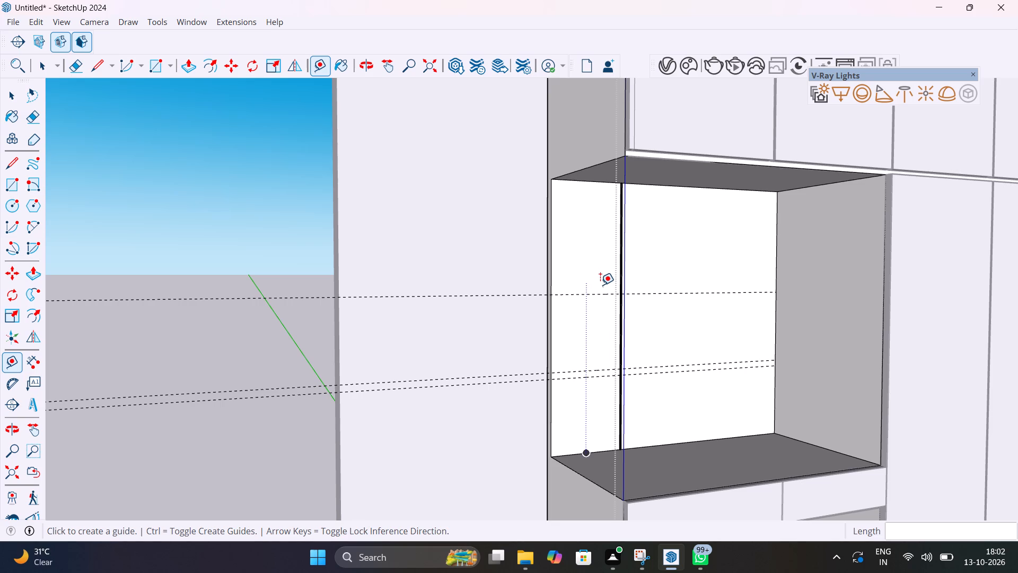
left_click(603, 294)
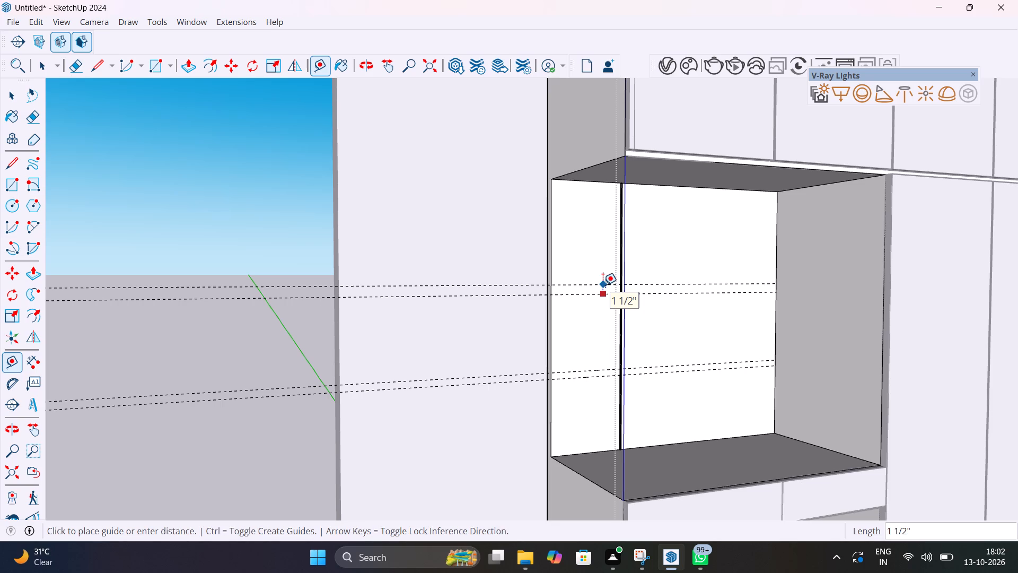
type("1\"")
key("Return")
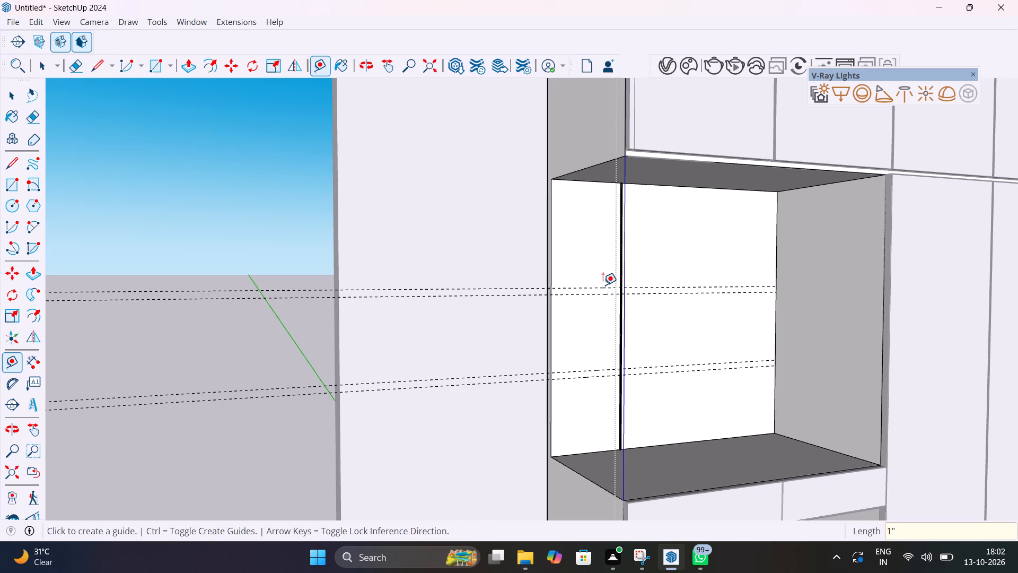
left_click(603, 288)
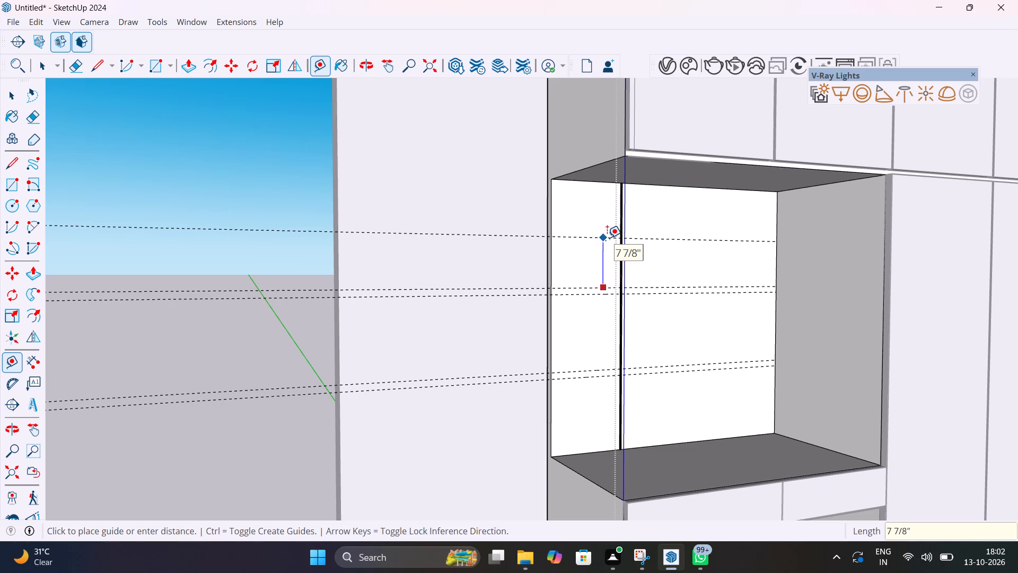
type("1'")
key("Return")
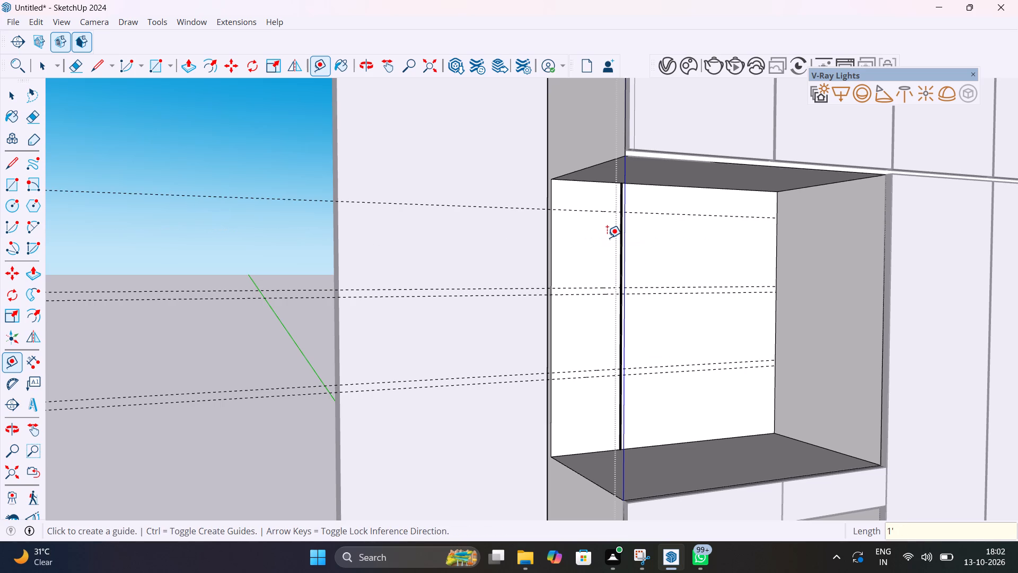
Undo all the horizontal guides placed on the back panel above the desktop.
middle_click_drag(607, 238, 583, 306)
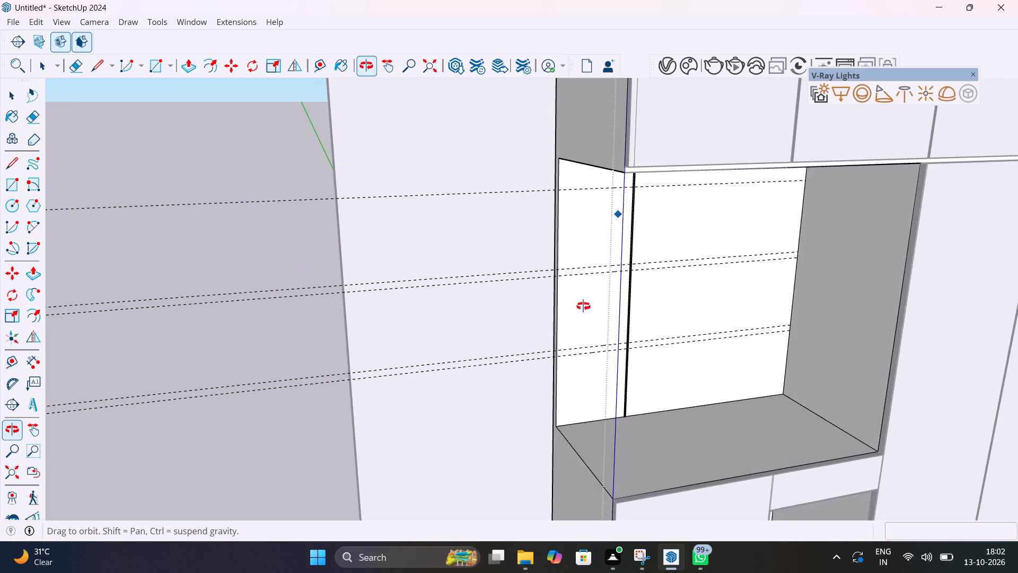
middle_click_drag(583, 306, 443, 266)
key("ctrl+z")
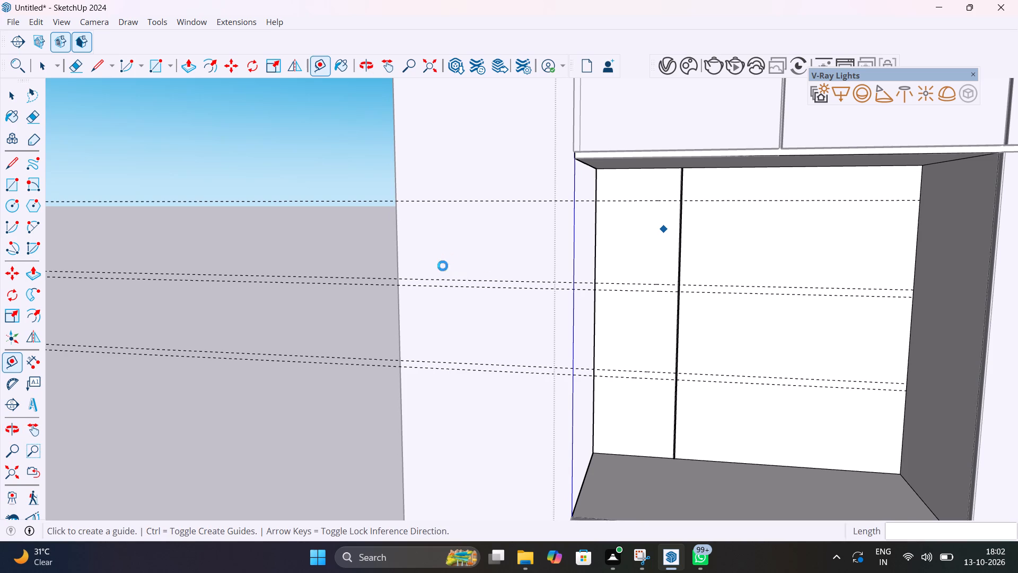
key("ctrl+z")
key("ctrl+z")
key("ctrl+z")
key("ctrl+z")
key("ctrl+z")
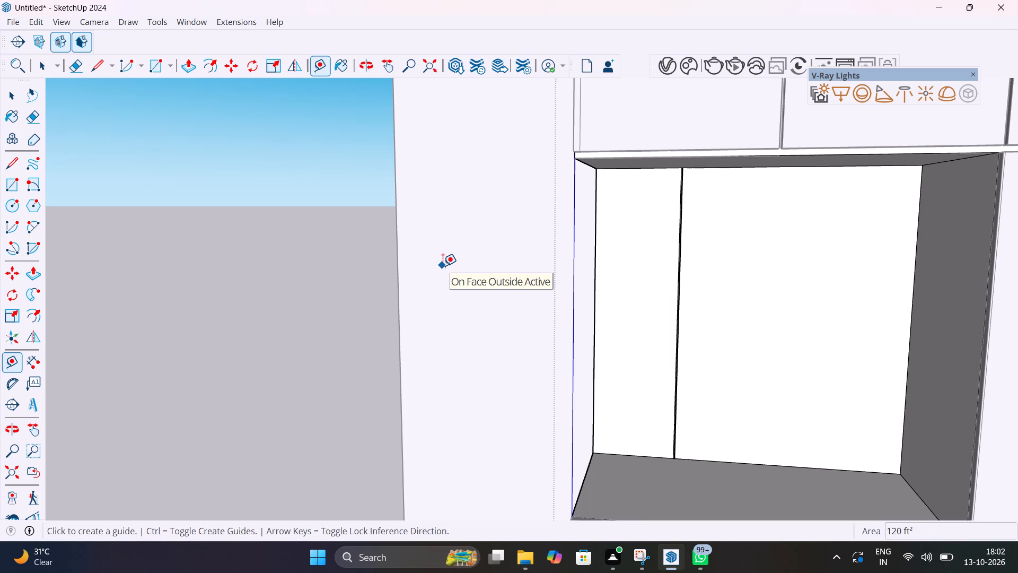
Place a horizontal guide on the back panel 8" above the desktop's back edge and a second one 1" above it.
left_click(644, 453)
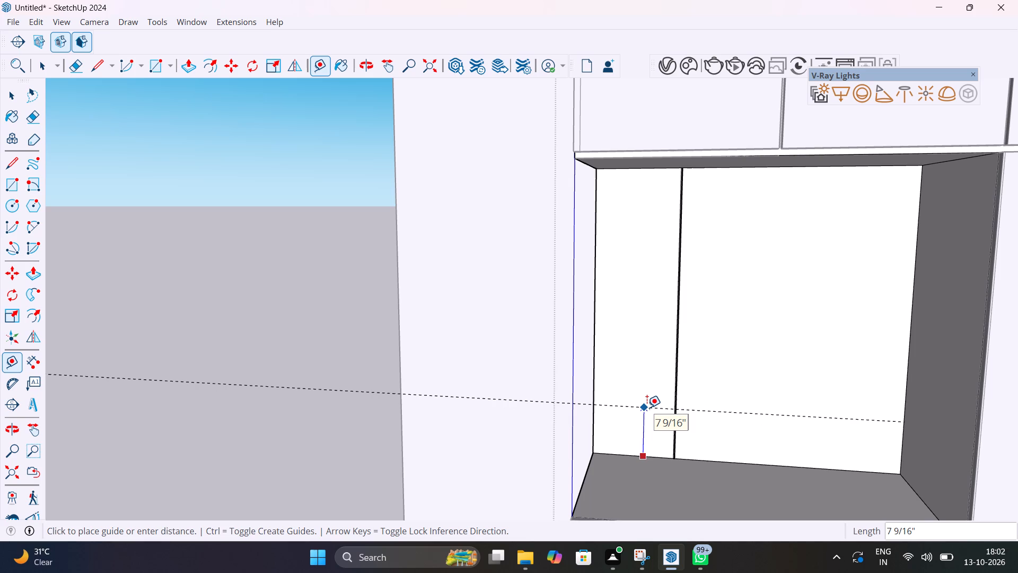
type("8\"")
key("Return")
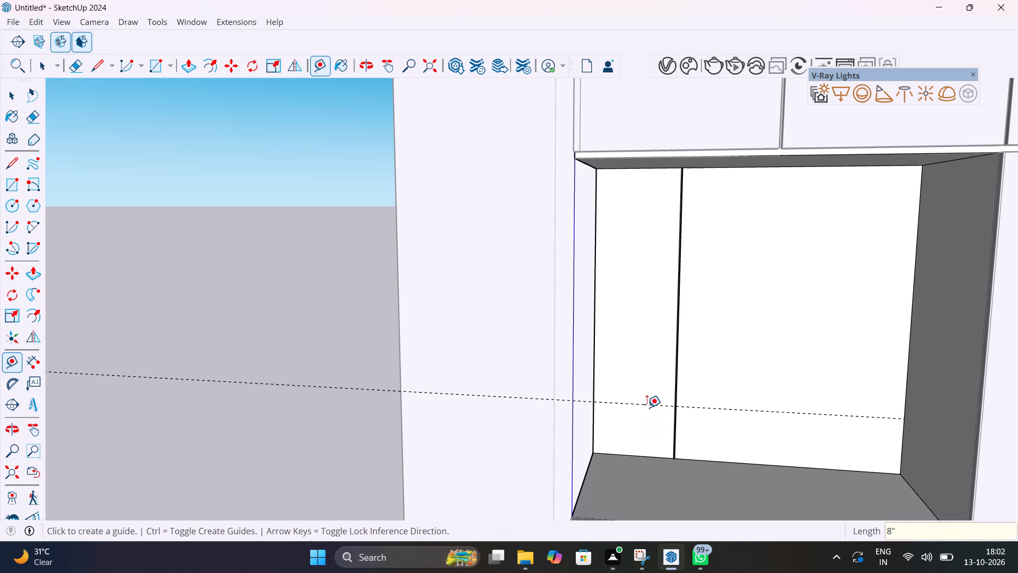
left_click(648, 402)
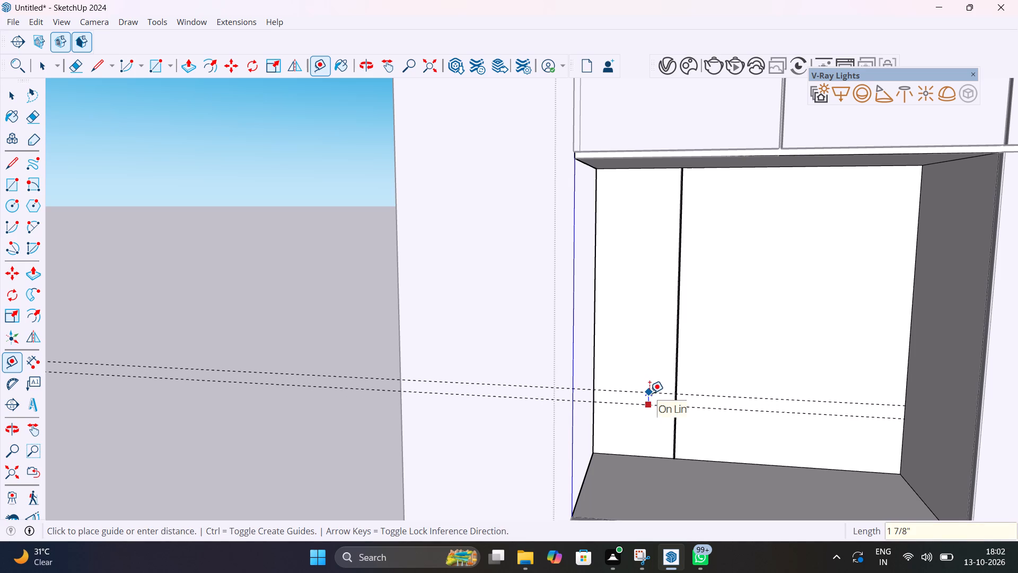
type("1\"")
key("Return")
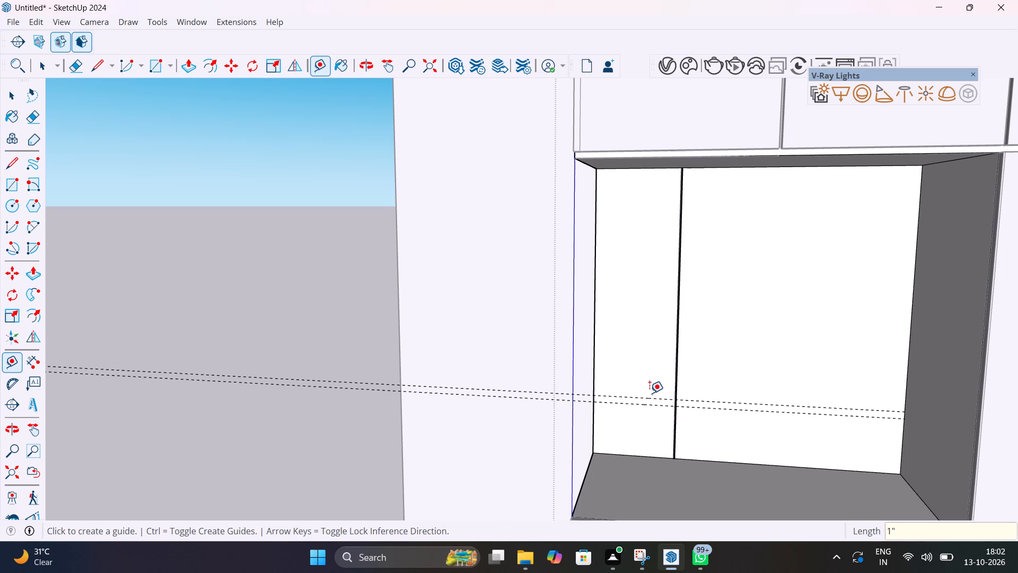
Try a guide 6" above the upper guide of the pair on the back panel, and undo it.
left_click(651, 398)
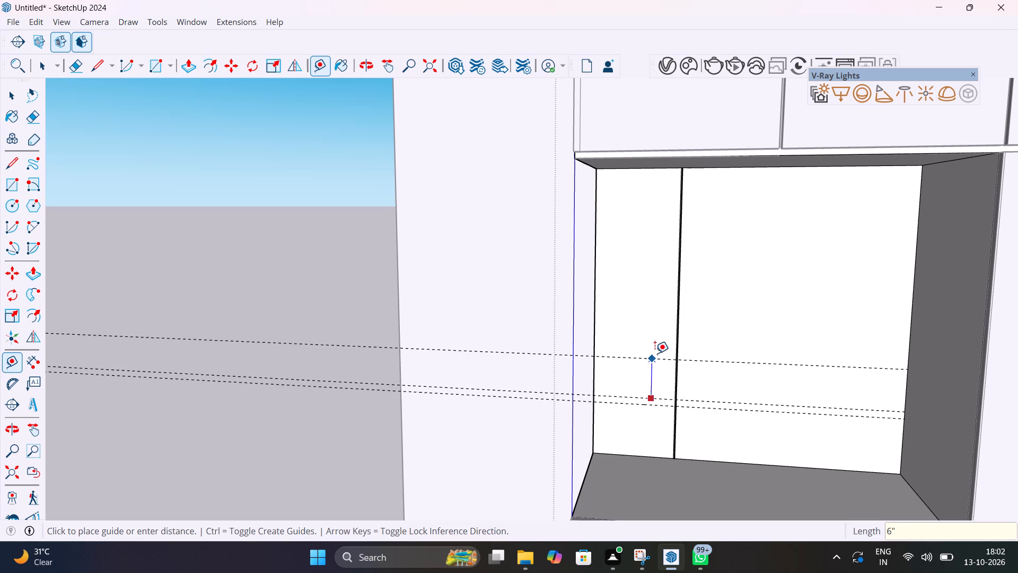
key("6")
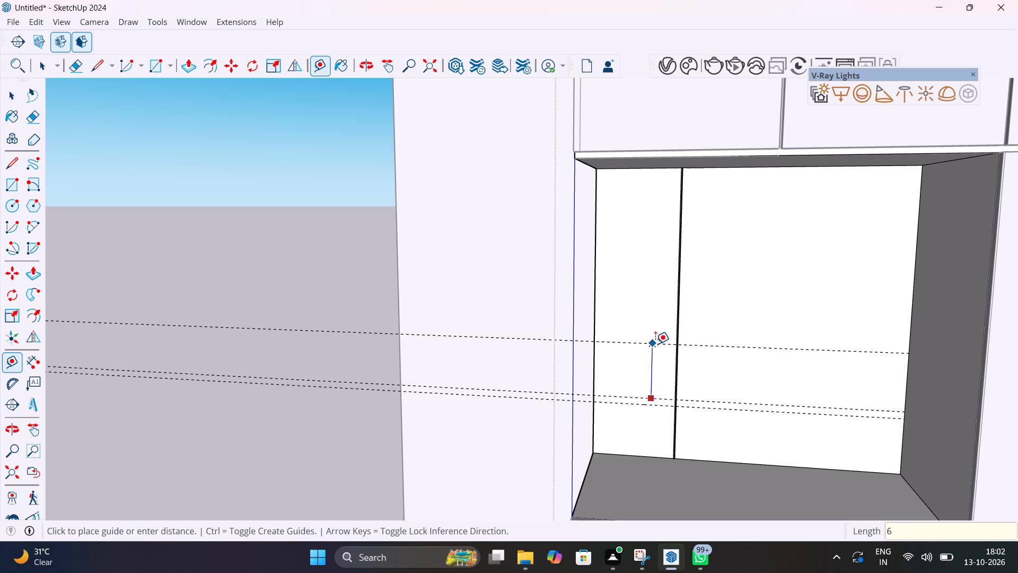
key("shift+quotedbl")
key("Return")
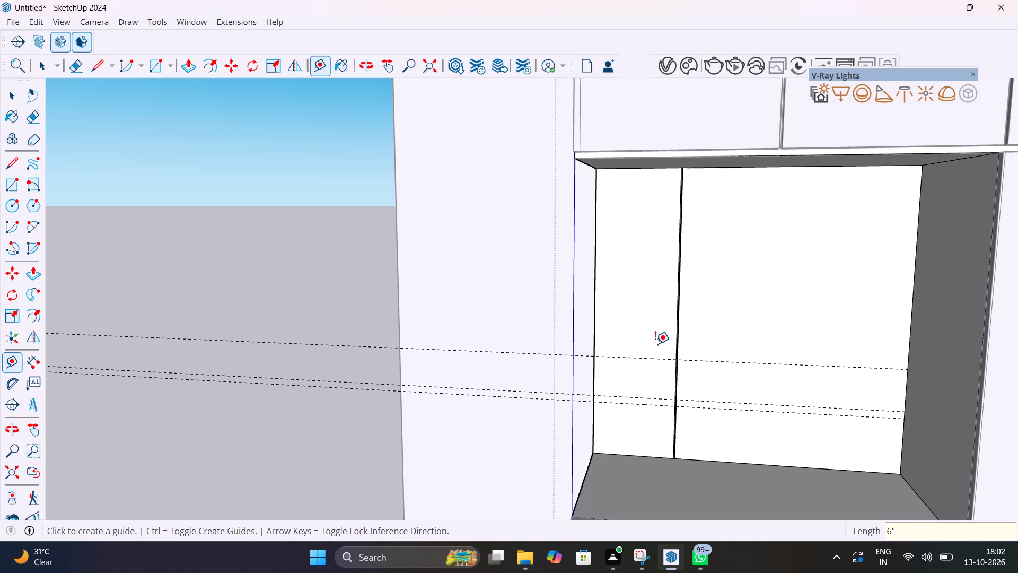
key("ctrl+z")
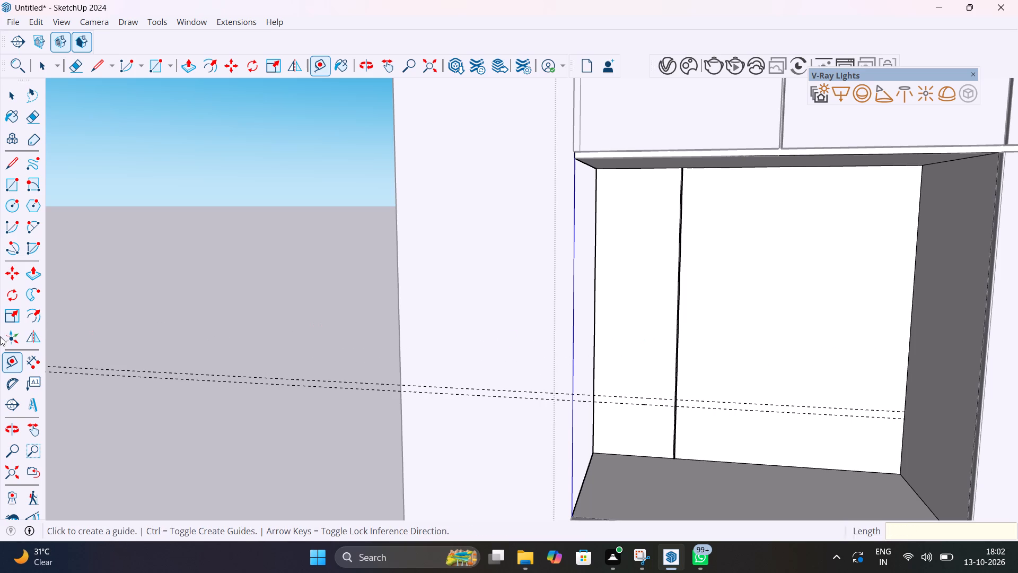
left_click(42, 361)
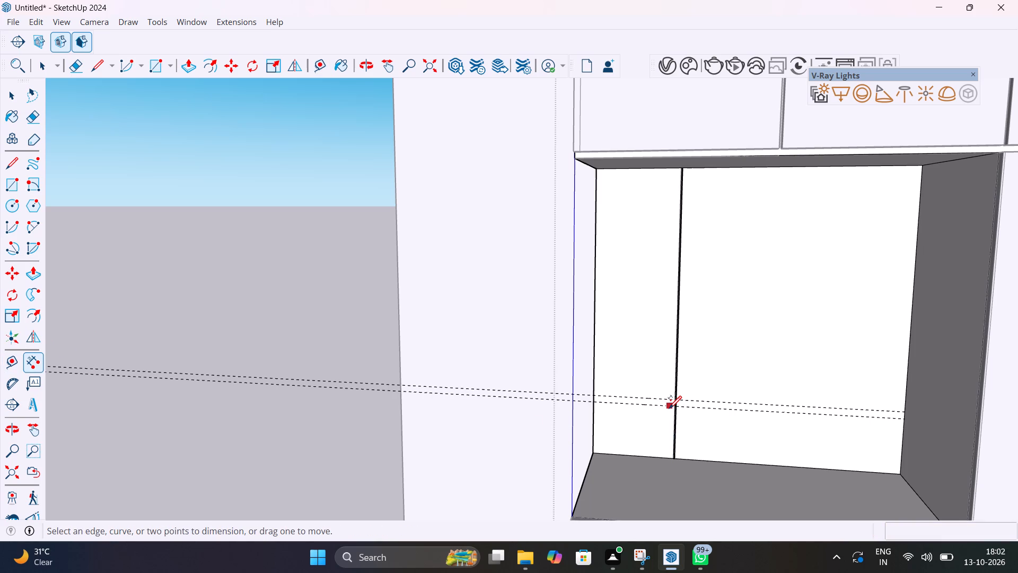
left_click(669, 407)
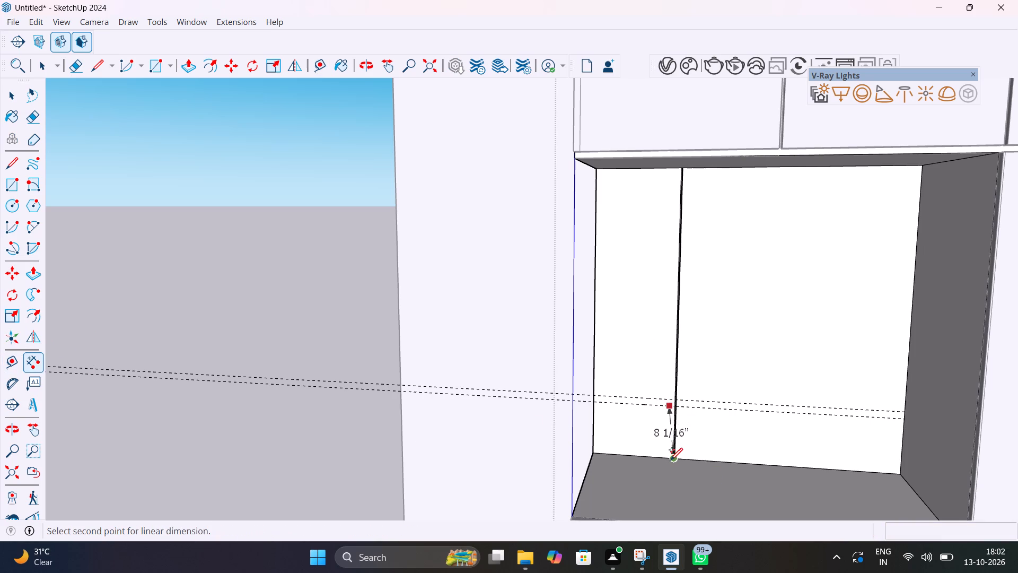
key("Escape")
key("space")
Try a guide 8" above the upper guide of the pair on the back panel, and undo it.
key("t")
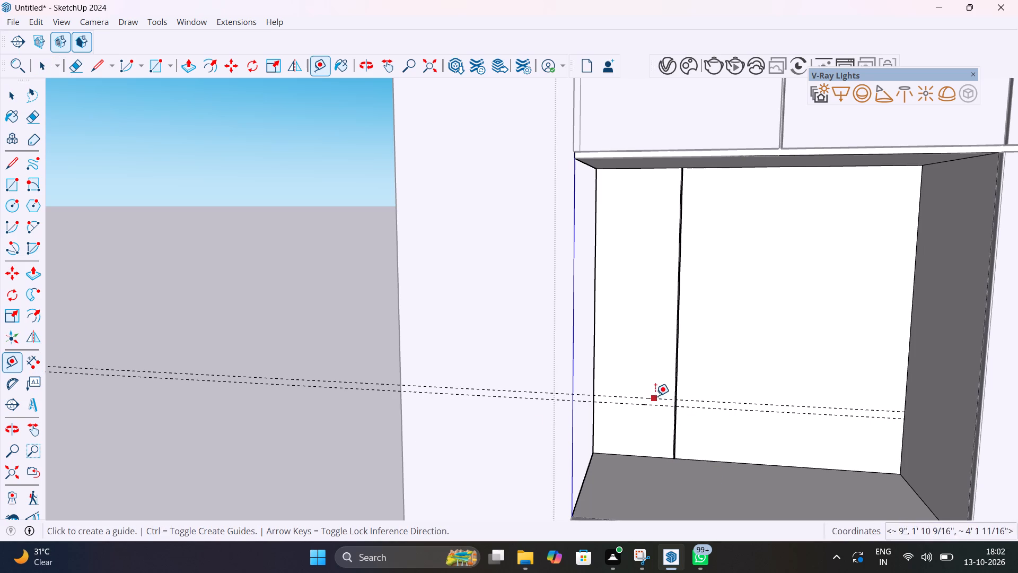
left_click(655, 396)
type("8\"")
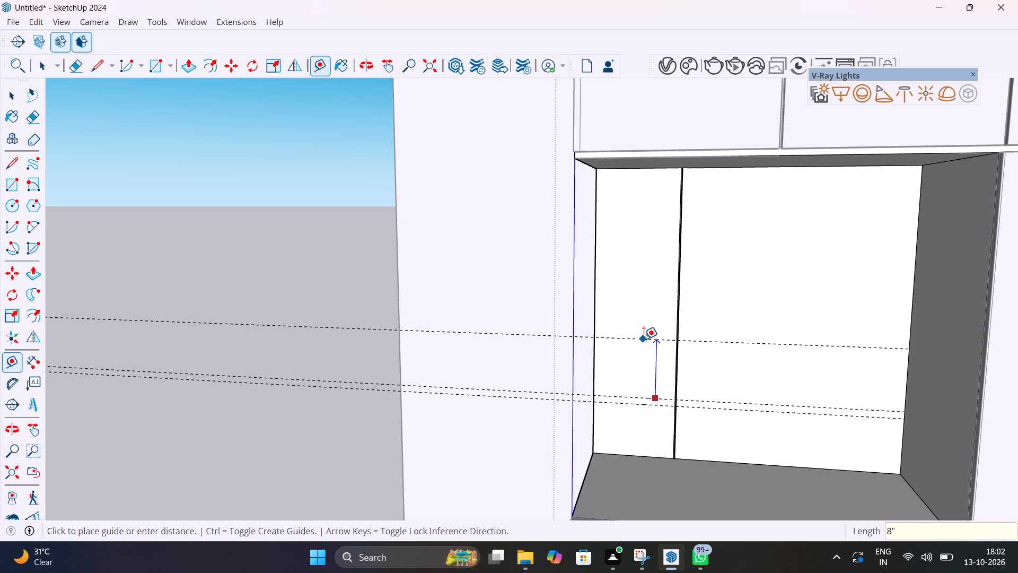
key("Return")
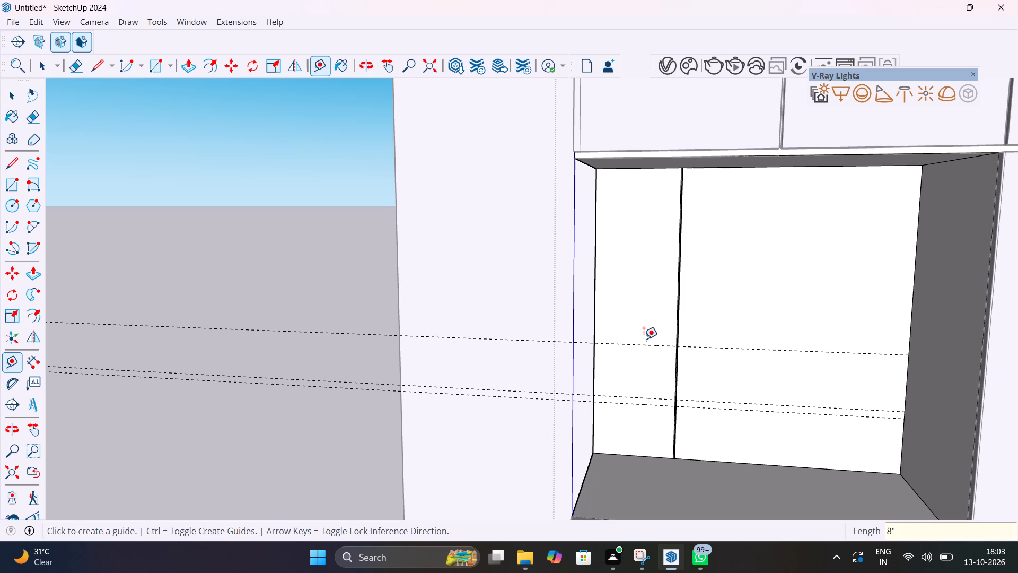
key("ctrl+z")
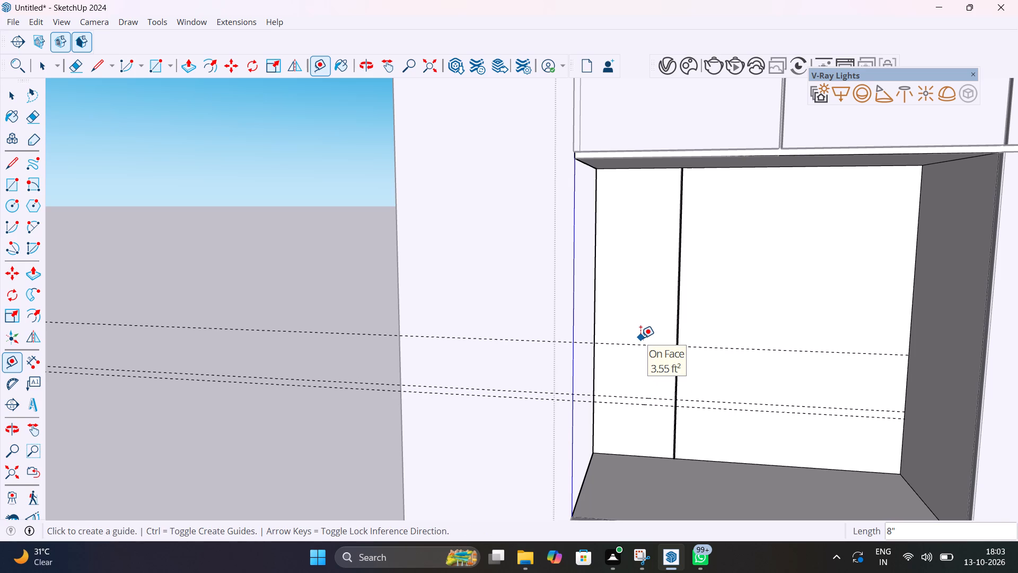
Place a horizontal guide 1' above the upper guide of the lowest pair and a second one 1" above it.
left_click(642, 396)
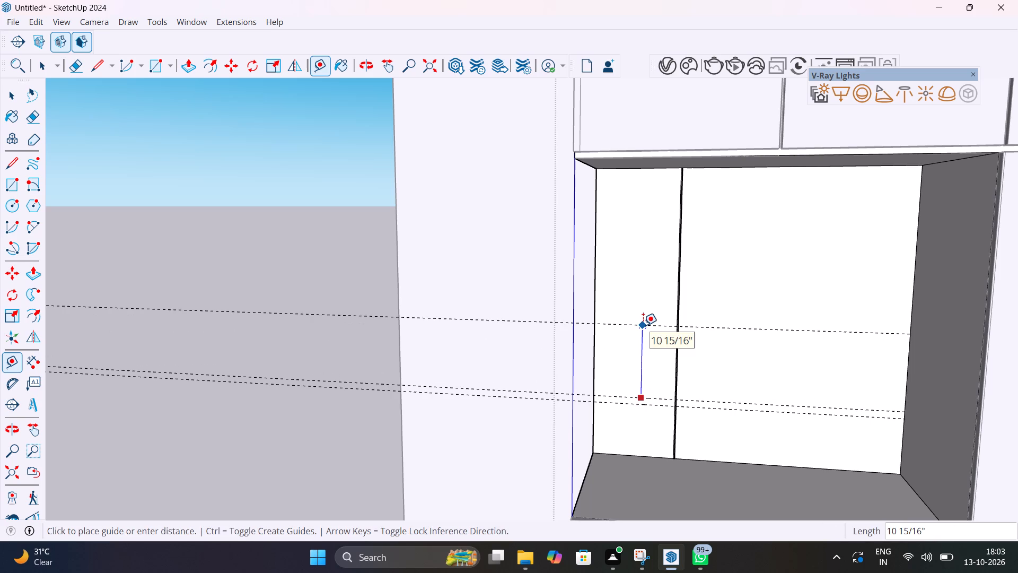
type("1'")
key("Return")
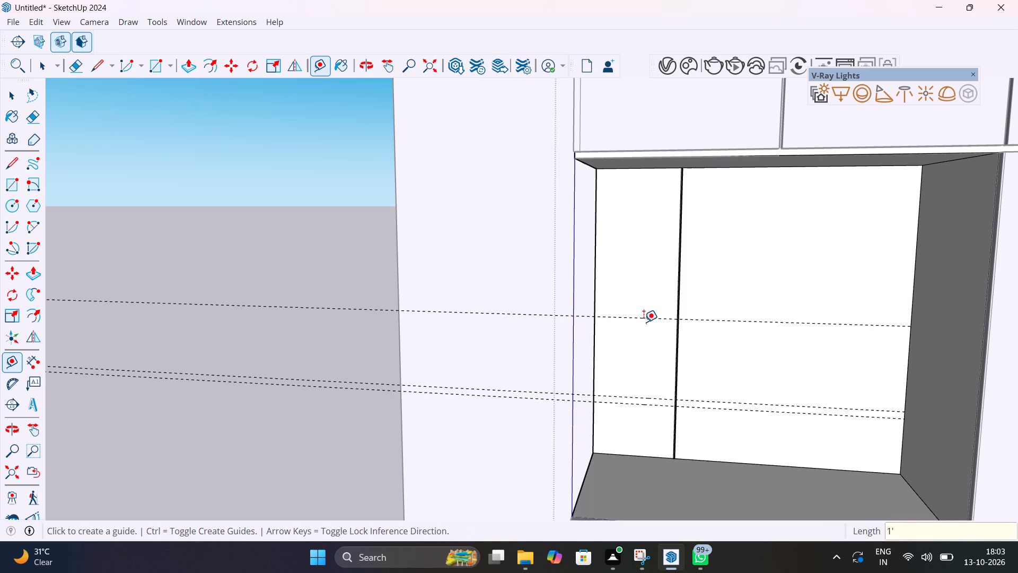
left_click(645, 319)
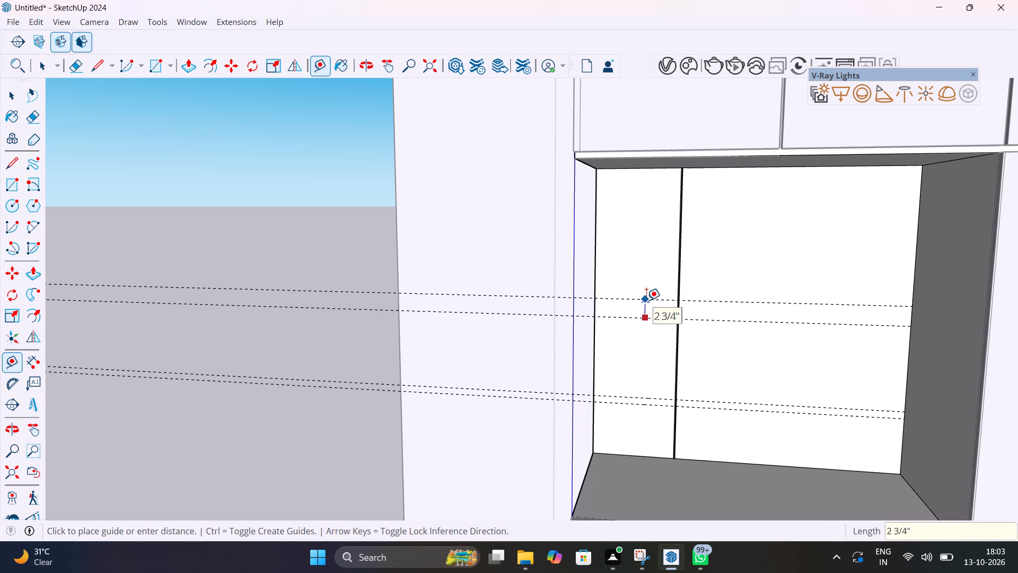
type("1\"")
key("Return")
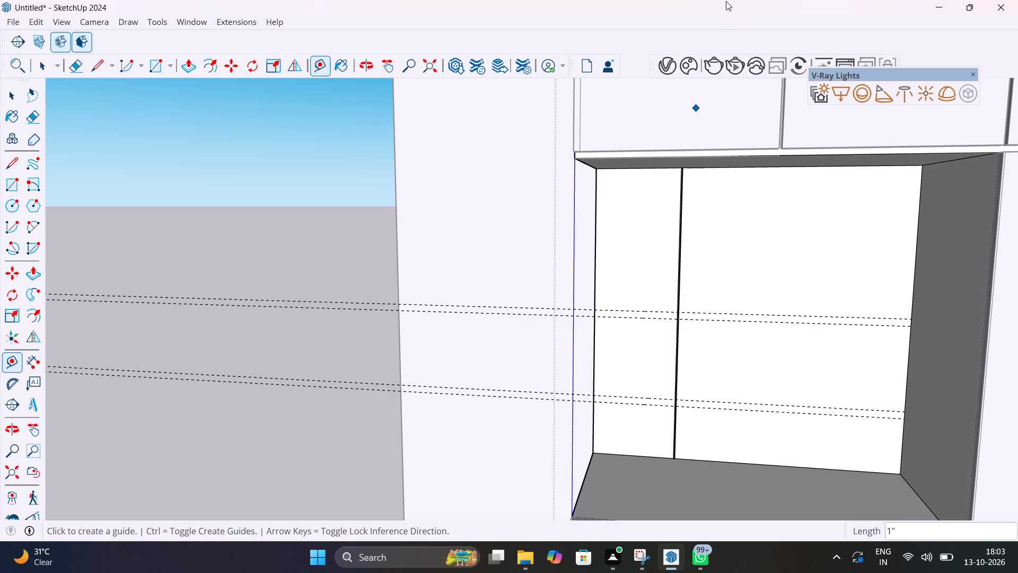
Add a third guide pair on the back panel, 1' above the second pair's upper guide and spaced 1" apart.
left_click(624, 311)
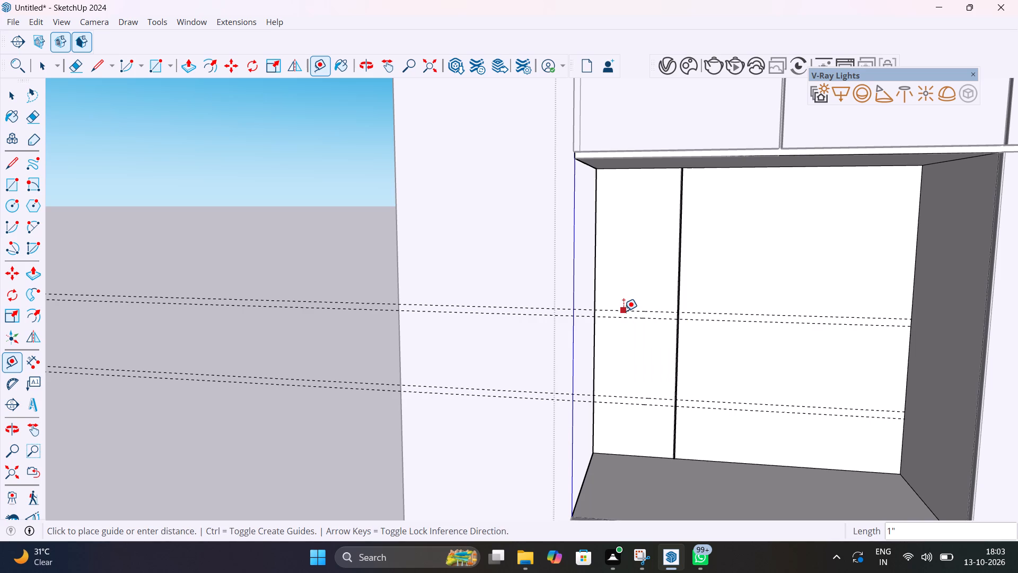
type("1'")
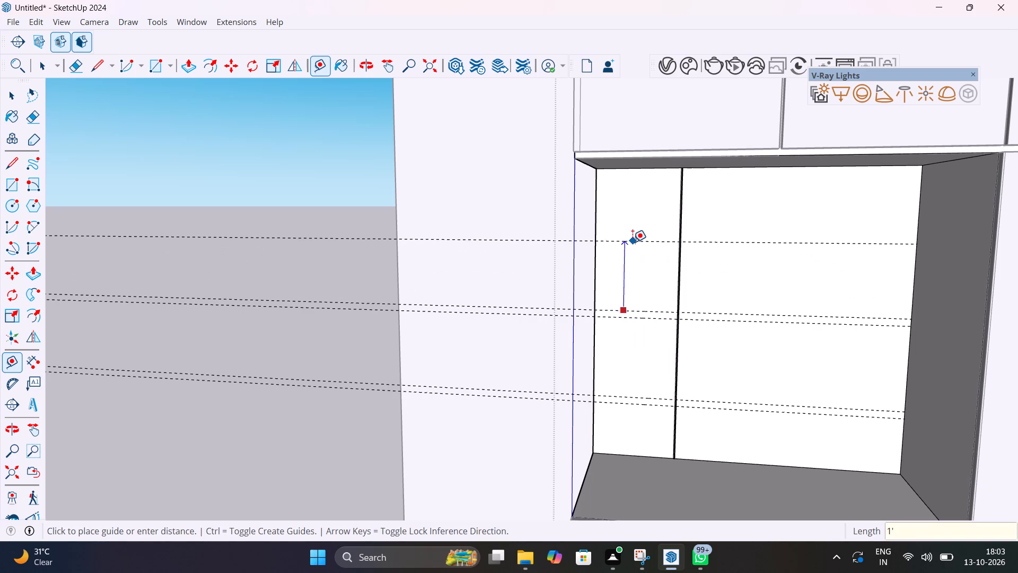
key("Return")
left_click(638, 231)
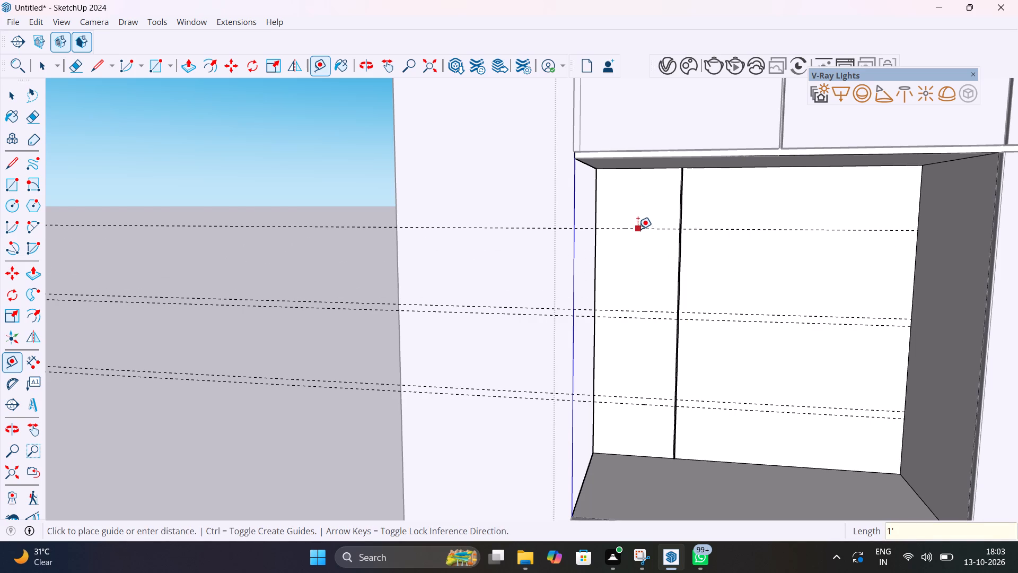
type("1\"")
key("Return")
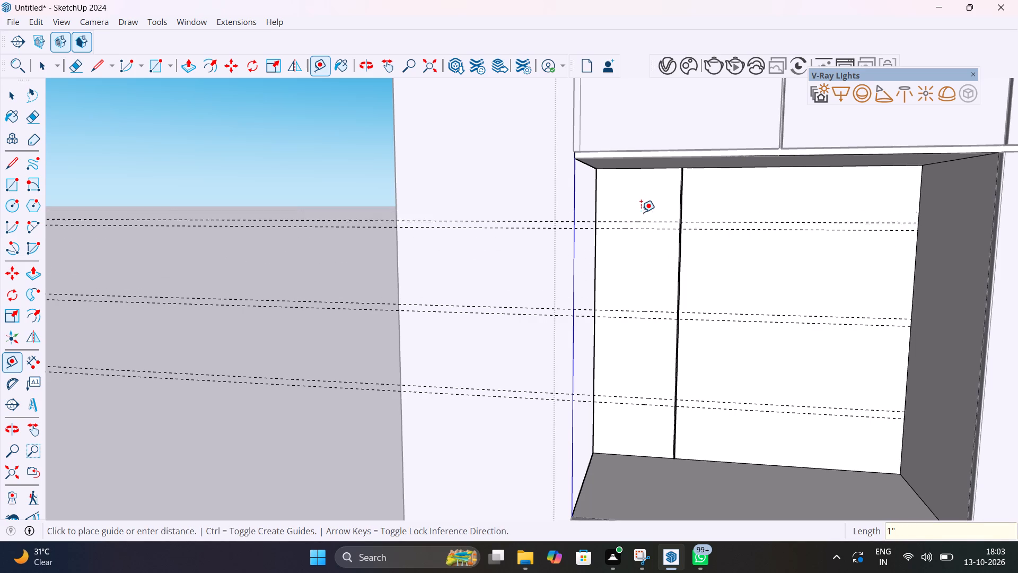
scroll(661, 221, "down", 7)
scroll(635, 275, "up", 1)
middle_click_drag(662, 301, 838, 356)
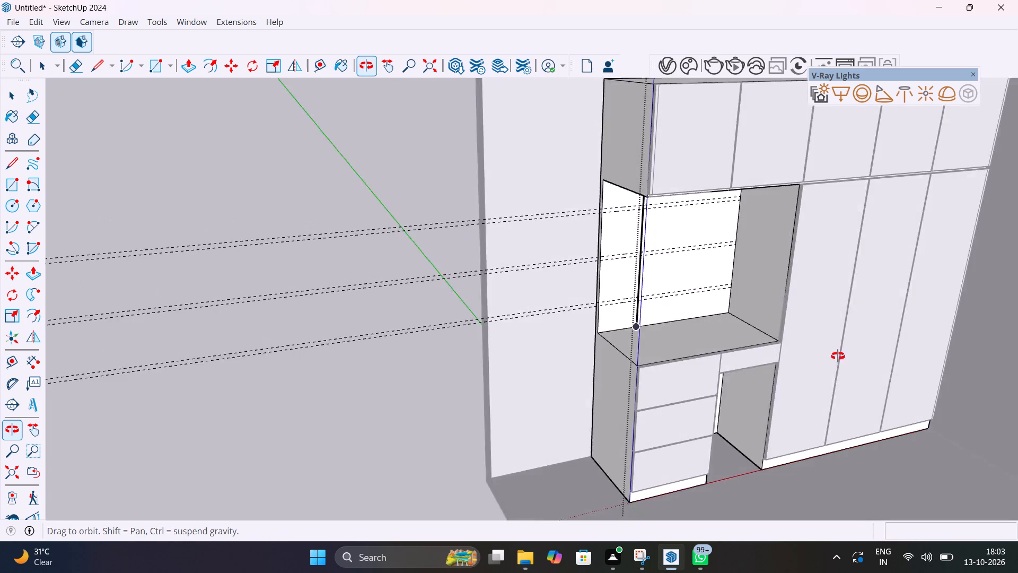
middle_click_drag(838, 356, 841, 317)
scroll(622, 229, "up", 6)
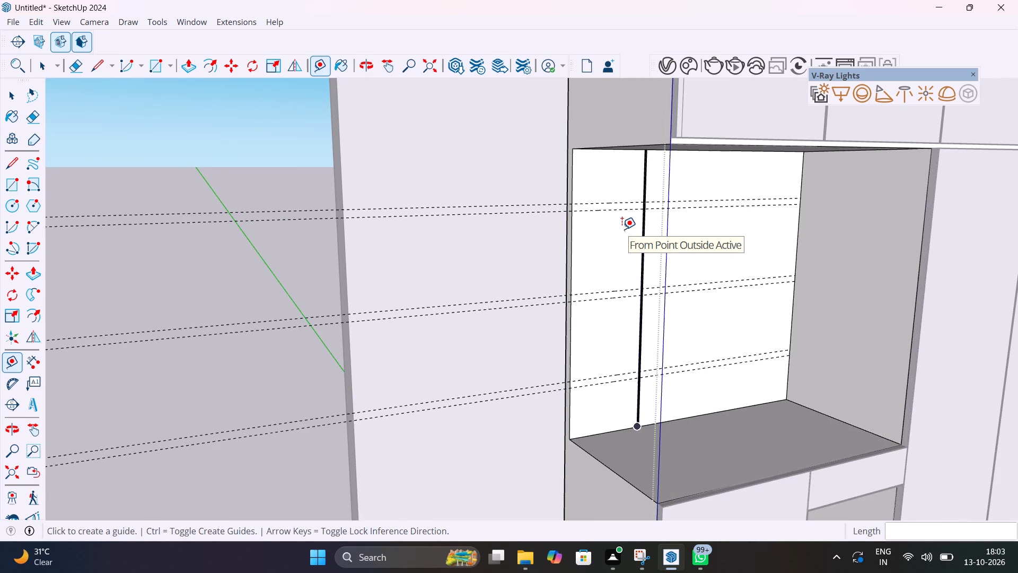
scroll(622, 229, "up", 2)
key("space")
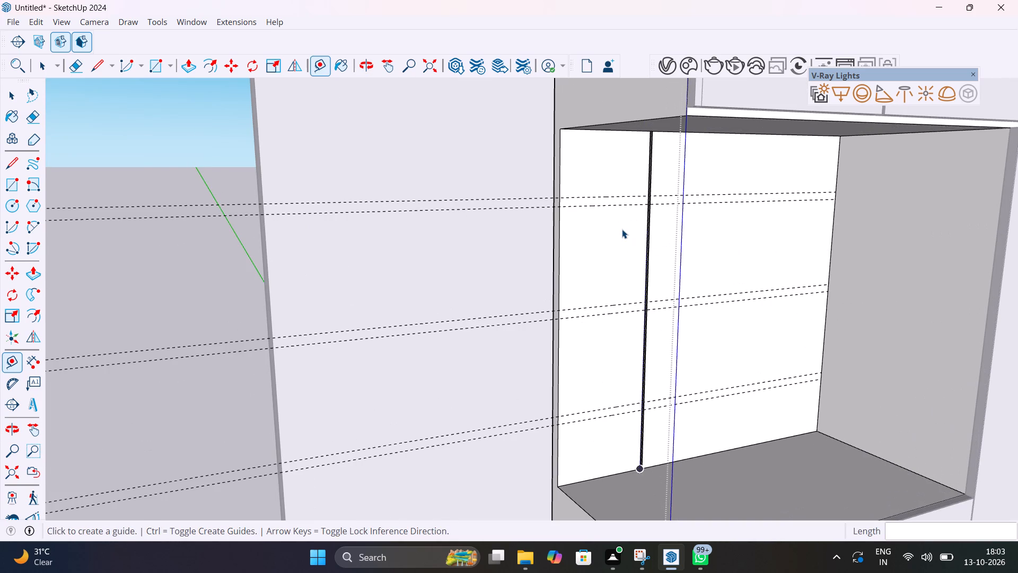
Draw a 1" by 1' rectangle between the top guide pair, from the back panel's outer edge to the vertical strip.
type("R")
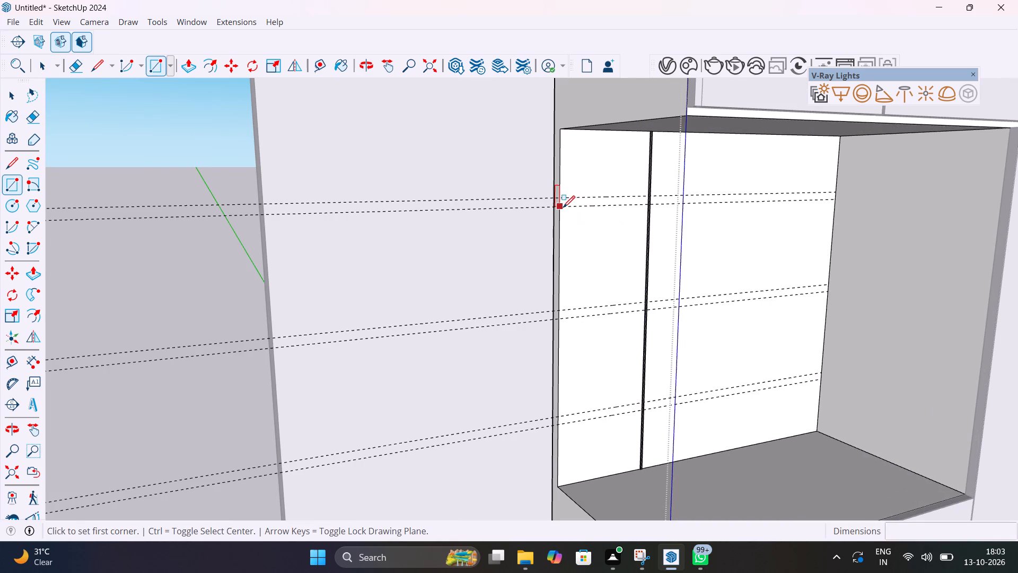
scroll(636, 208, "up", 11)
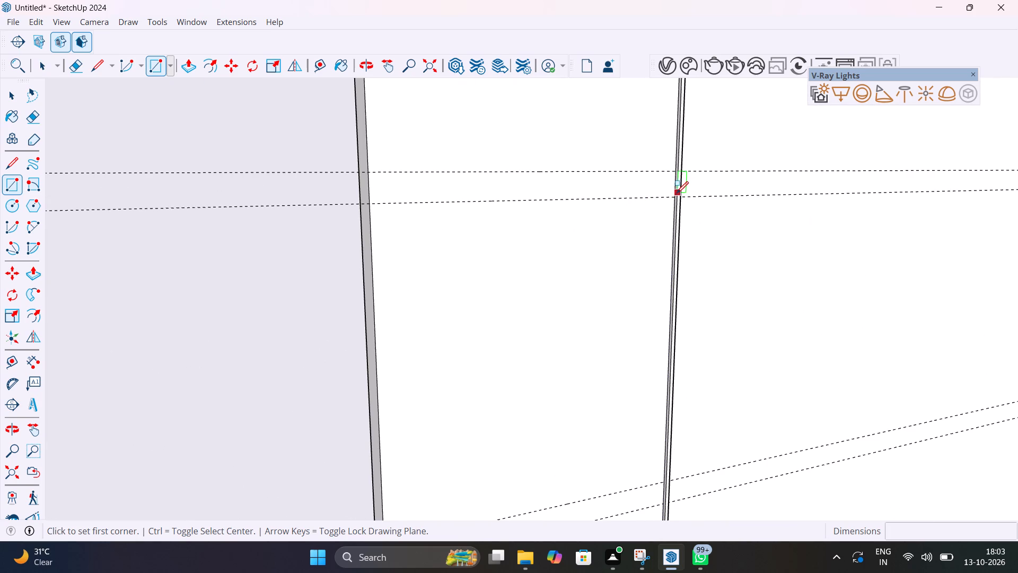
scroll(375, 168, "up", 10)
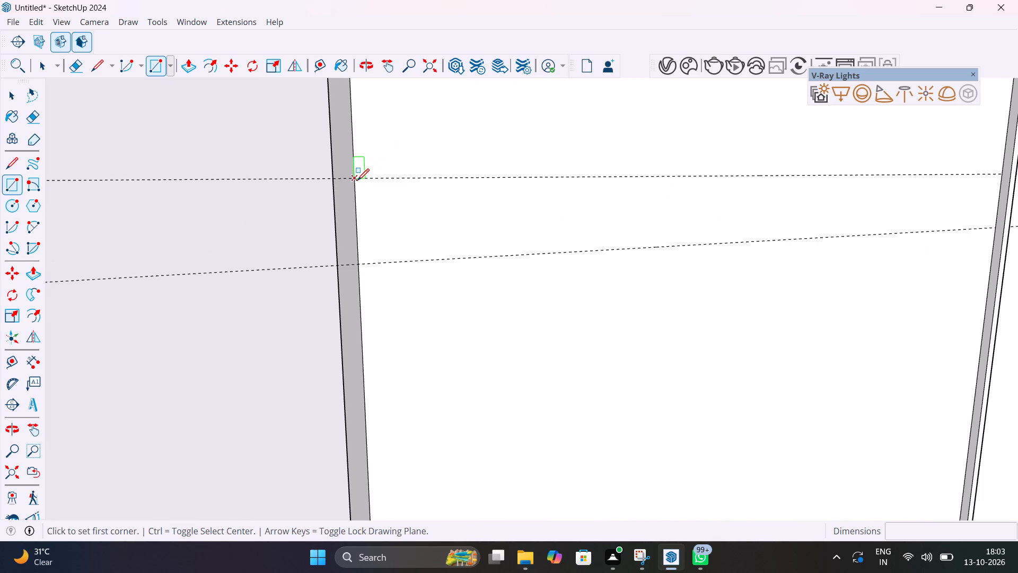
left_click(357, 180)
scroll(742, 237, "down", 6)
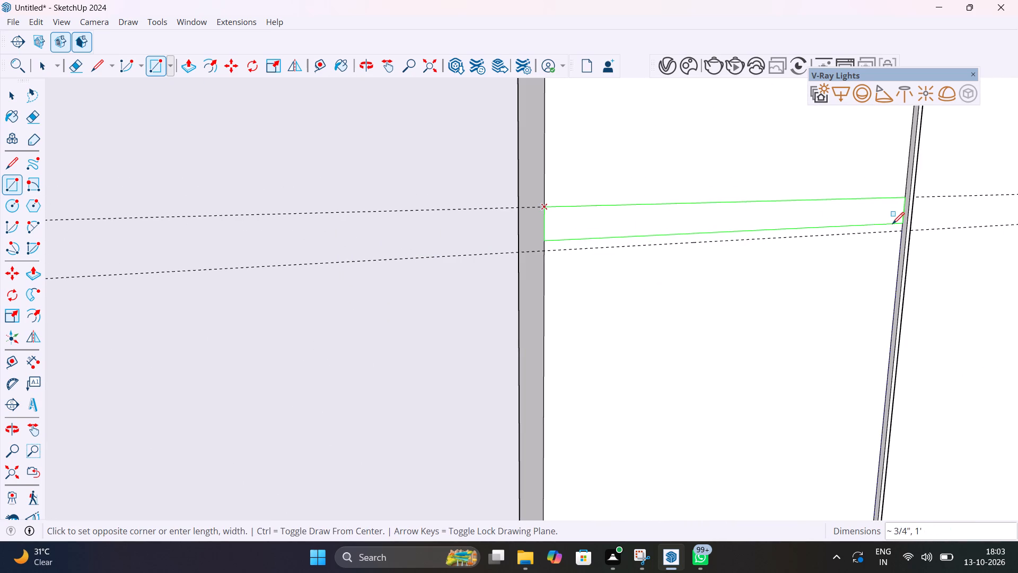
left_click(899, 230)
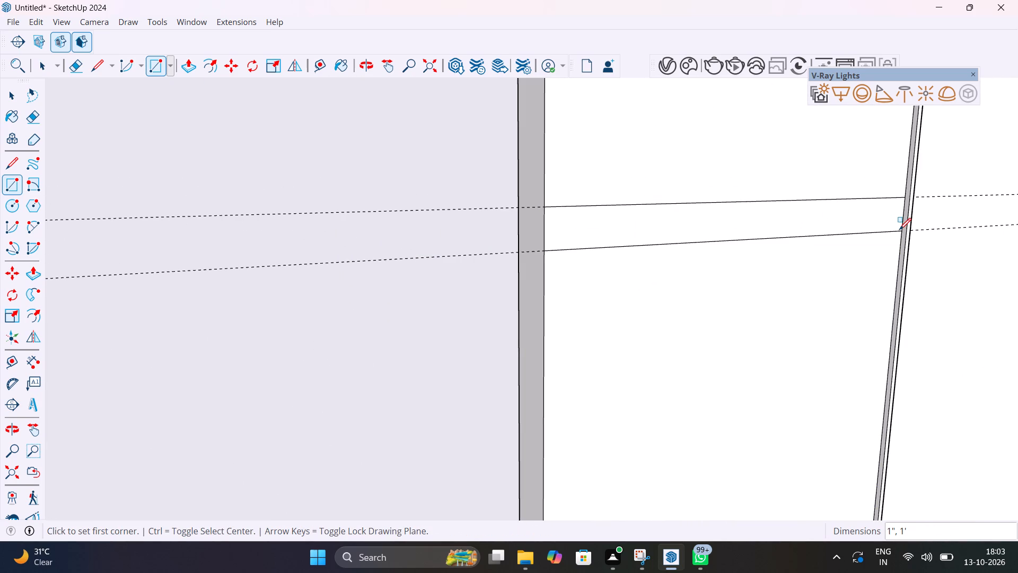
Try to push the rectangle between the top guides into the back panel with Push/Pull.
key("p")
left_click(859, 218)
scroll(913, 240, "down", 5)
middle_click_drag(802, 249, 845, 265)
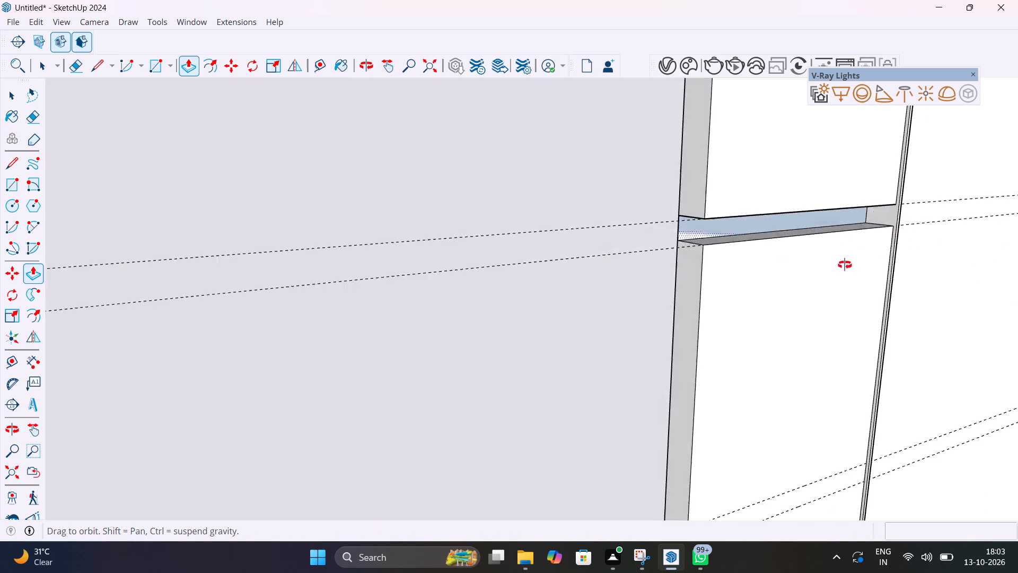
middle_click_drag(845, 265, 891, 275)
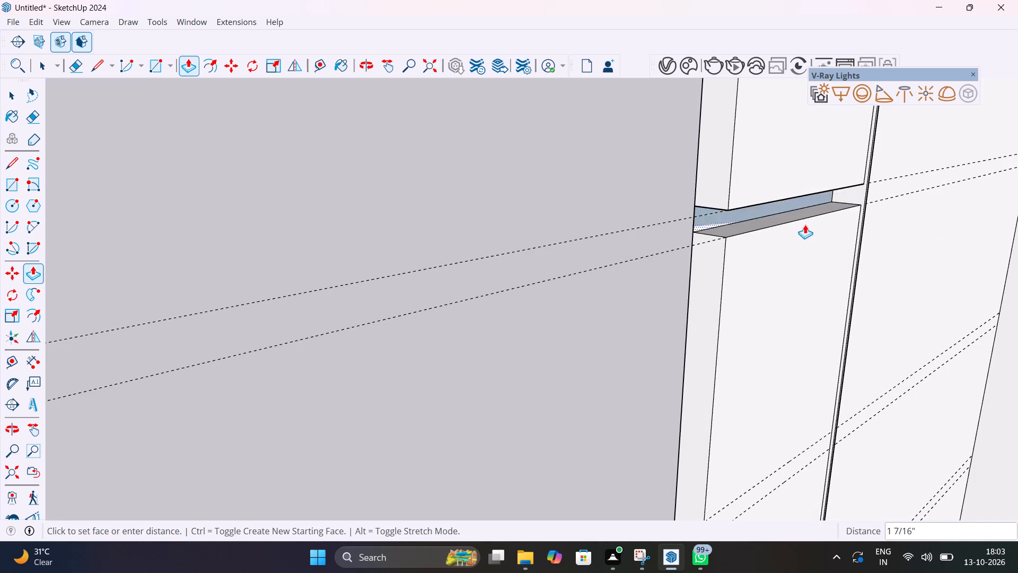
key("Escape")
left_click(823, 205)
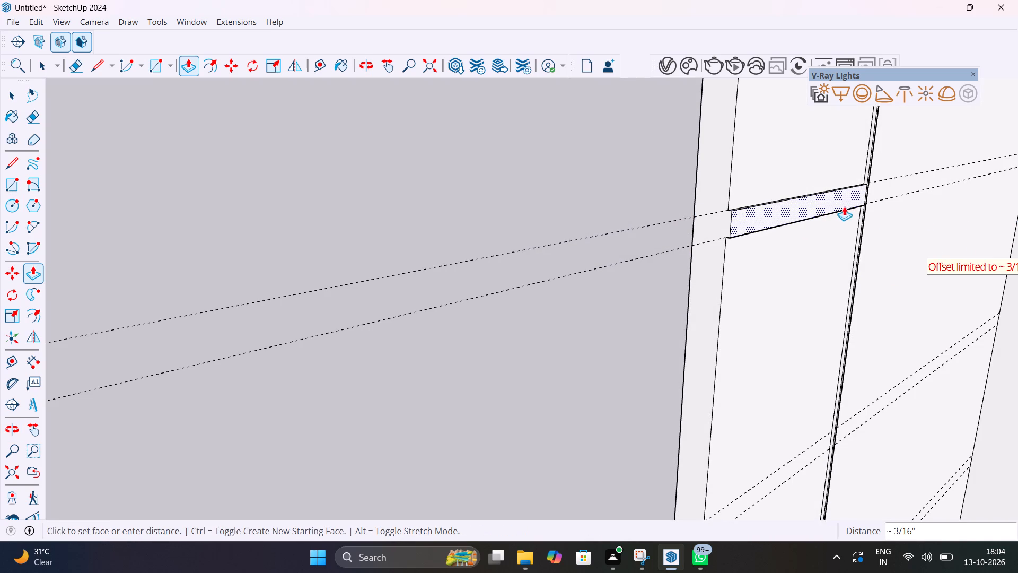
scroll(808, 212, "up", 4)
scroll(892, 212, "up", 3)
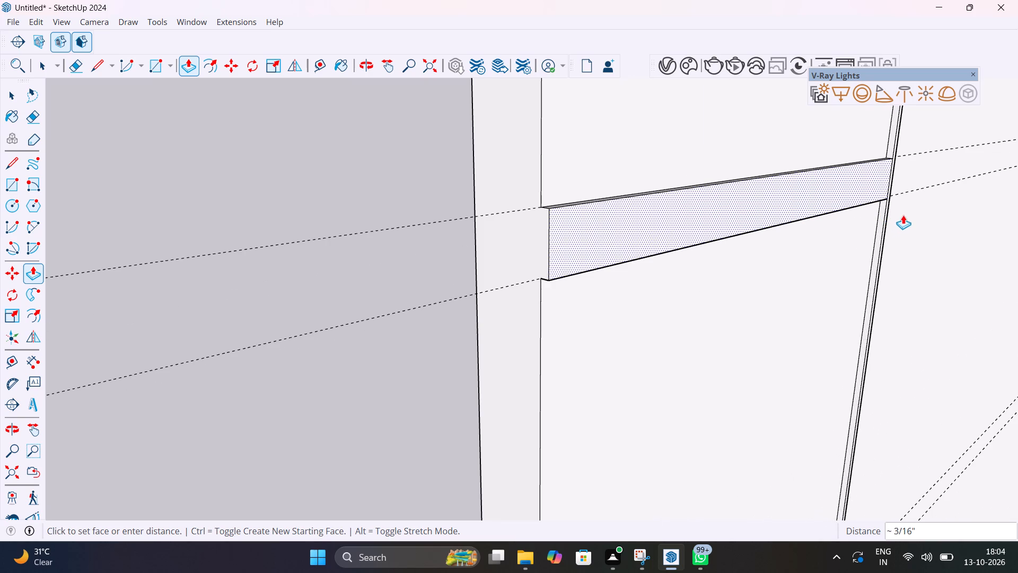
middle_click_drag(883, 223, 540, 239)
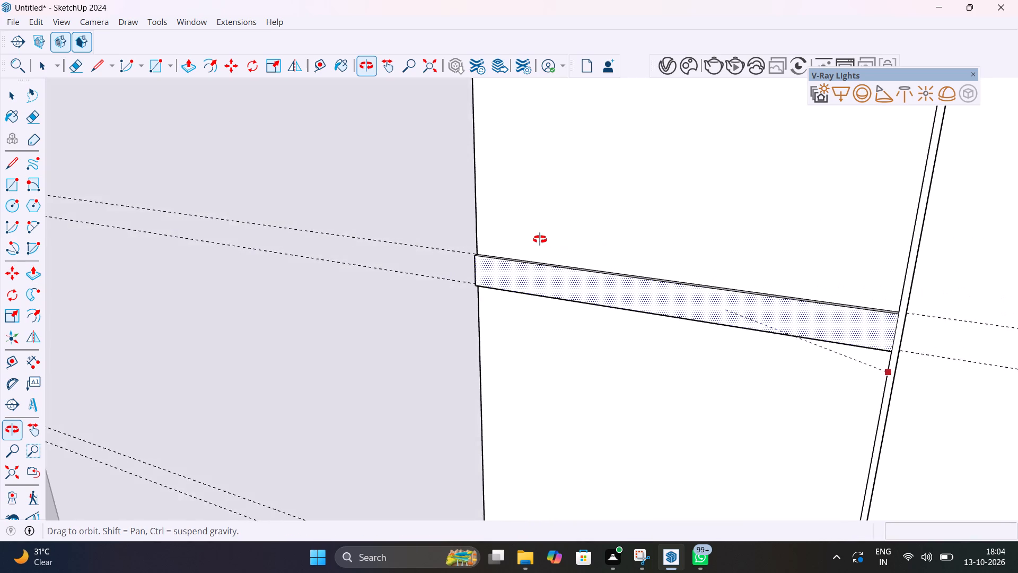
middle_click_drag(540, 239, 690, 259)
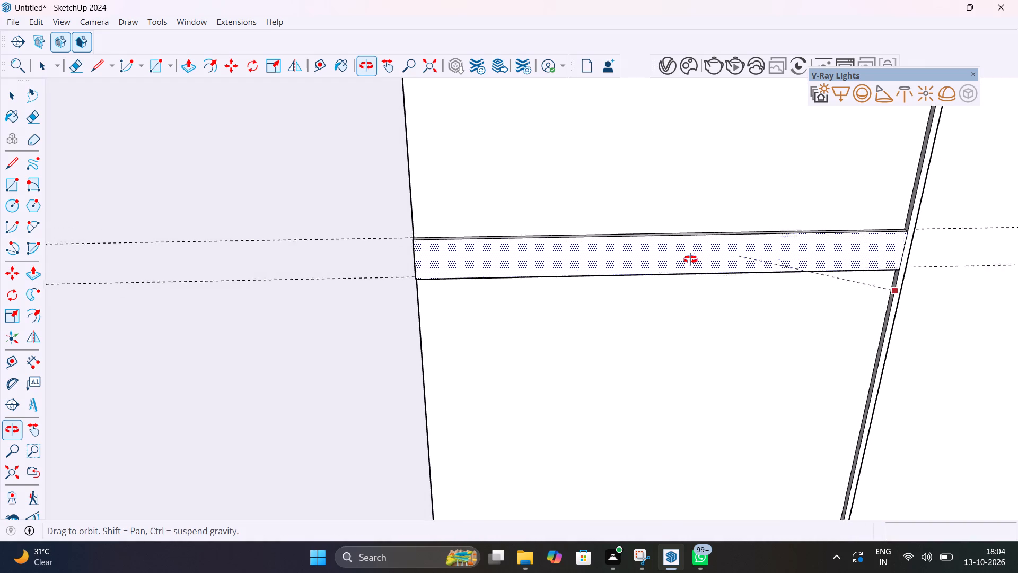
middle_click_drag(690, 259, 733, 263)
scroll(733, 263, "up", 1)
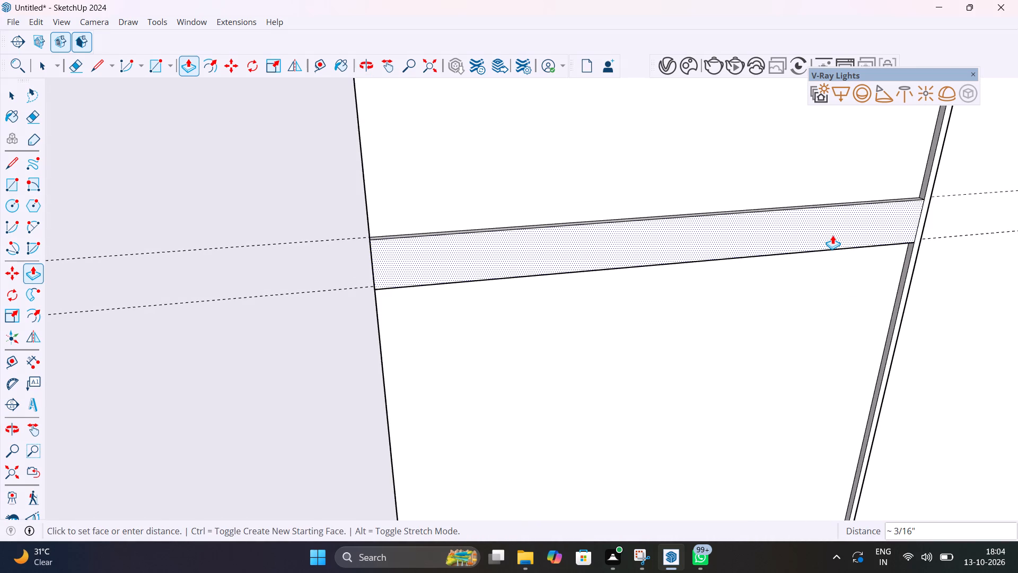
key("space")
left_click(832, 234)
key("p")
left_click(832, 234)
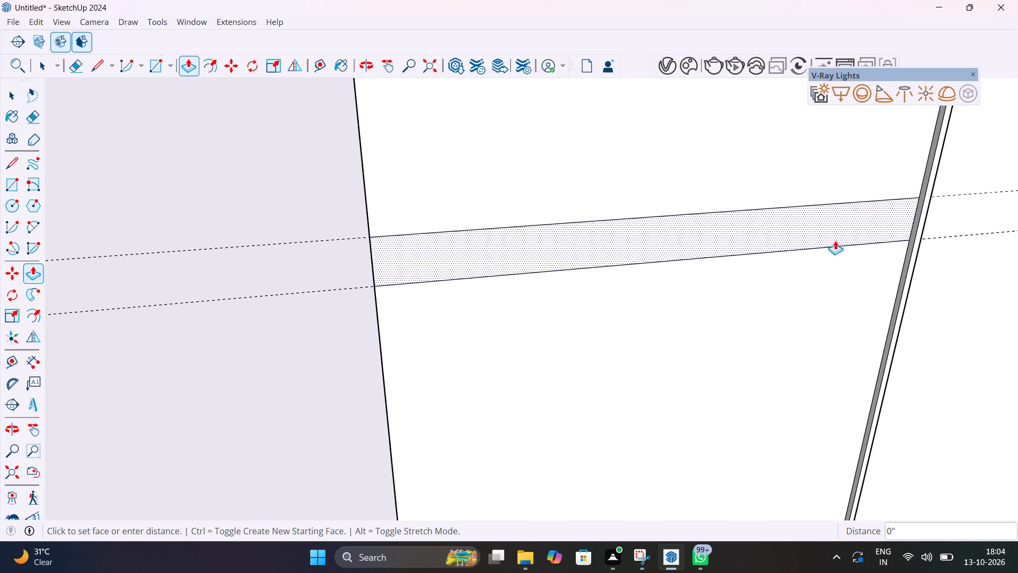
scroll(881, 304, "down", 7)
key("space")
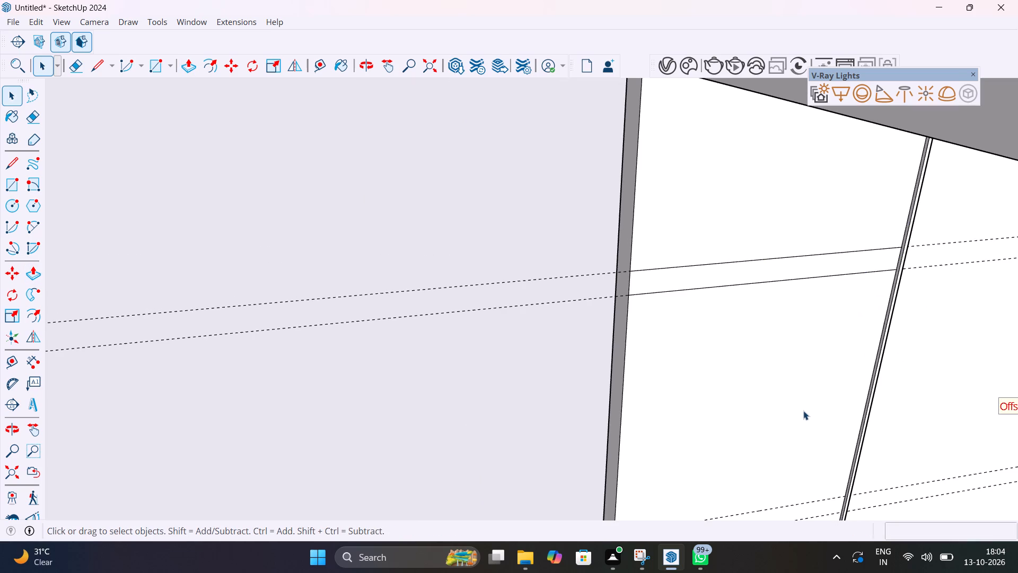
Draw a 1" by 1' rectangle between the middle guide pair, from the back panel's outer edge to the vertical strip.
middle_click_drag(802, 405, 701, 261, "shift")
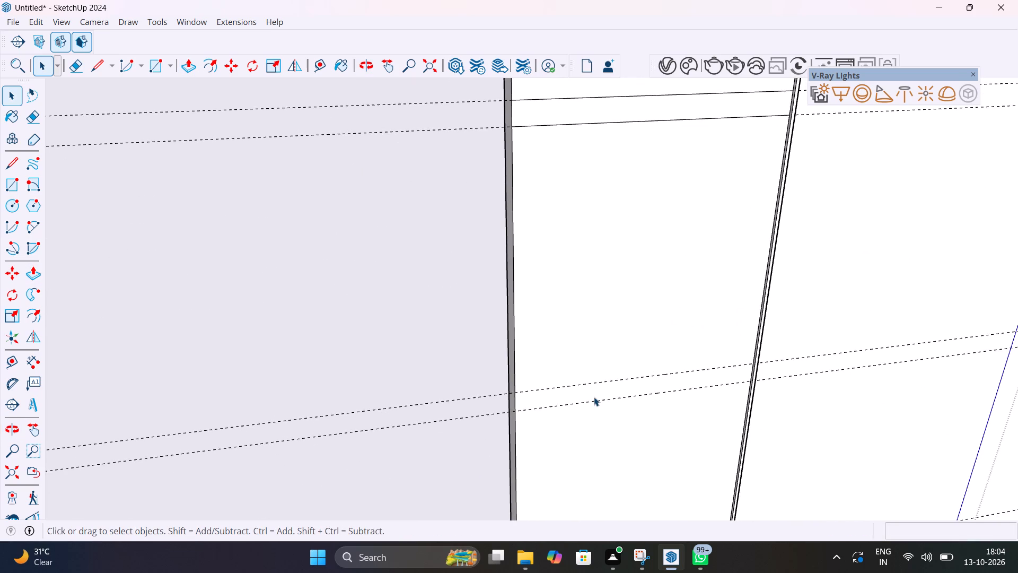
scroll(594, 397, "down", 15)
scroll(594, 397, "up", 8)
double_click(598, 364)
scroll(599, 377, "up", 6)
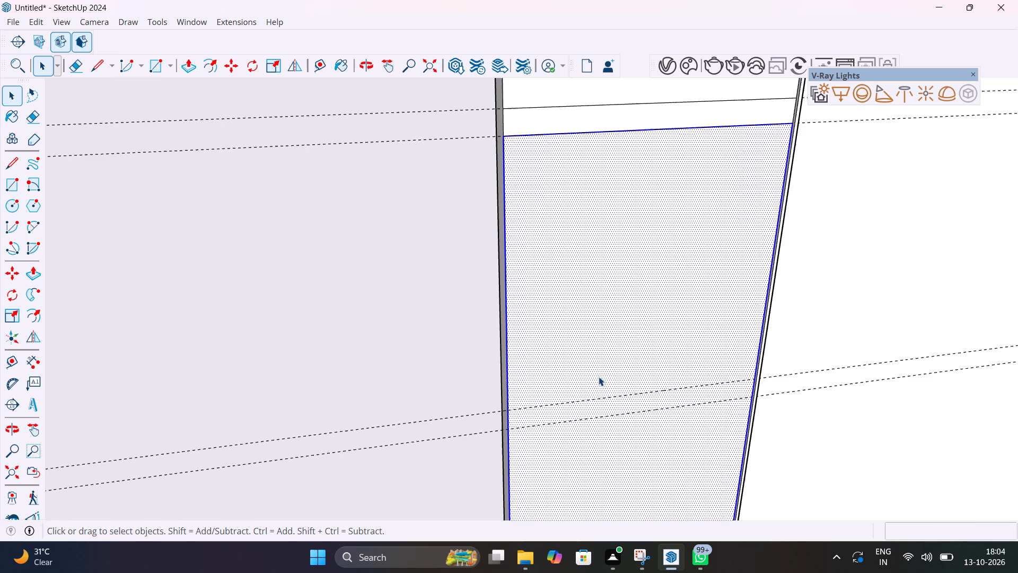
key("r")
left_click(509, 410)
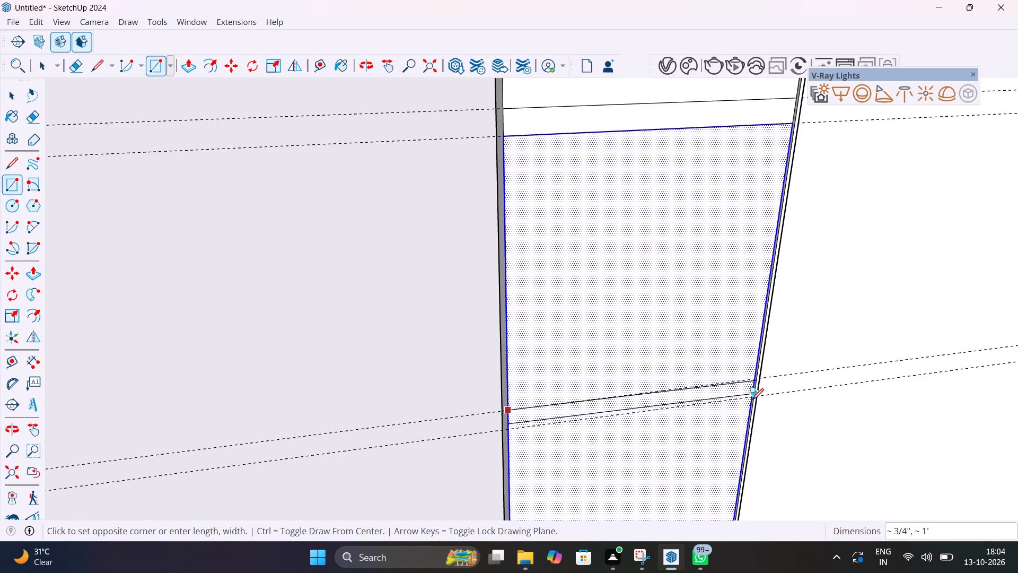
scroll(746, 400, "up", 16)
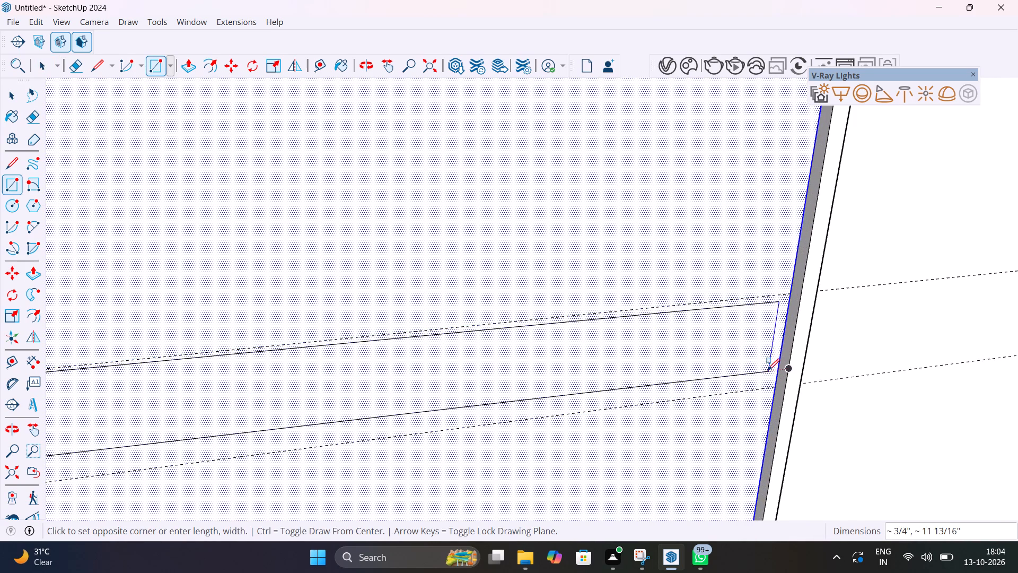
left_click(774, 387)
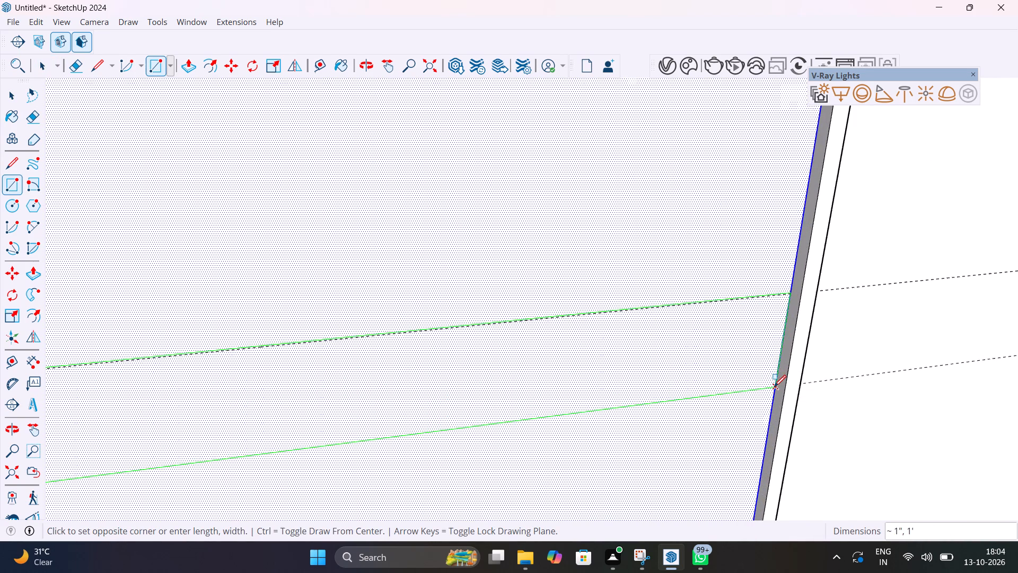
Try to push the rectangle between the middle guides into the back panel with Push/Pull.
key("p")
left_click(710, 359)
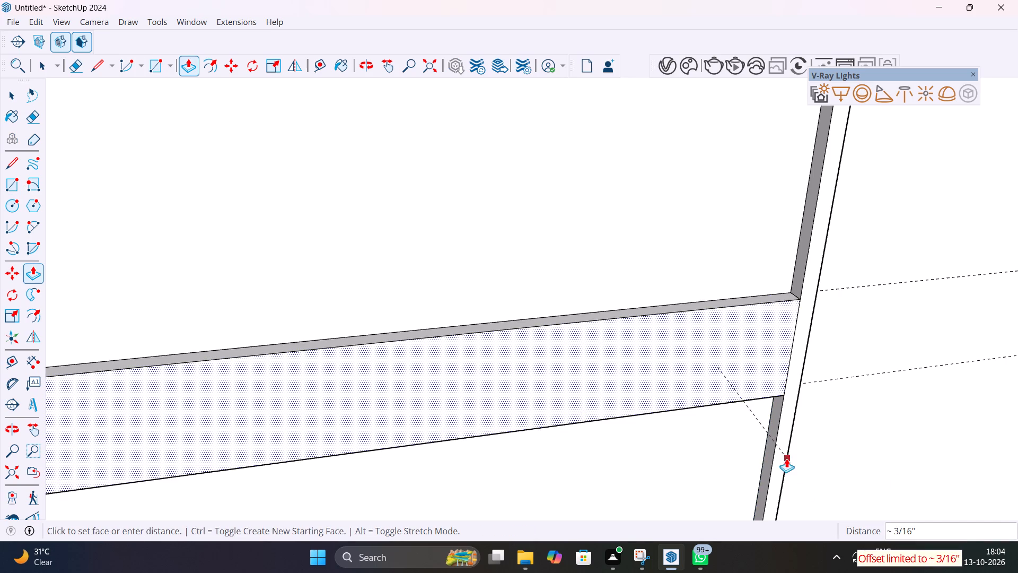
Undo the rectangles, the three horizontal guide pairs and the vertical strip on the desk's back panel, and leave the group.
key("ctrl+z")
key("ctrl+z")
key("ctrl+z")
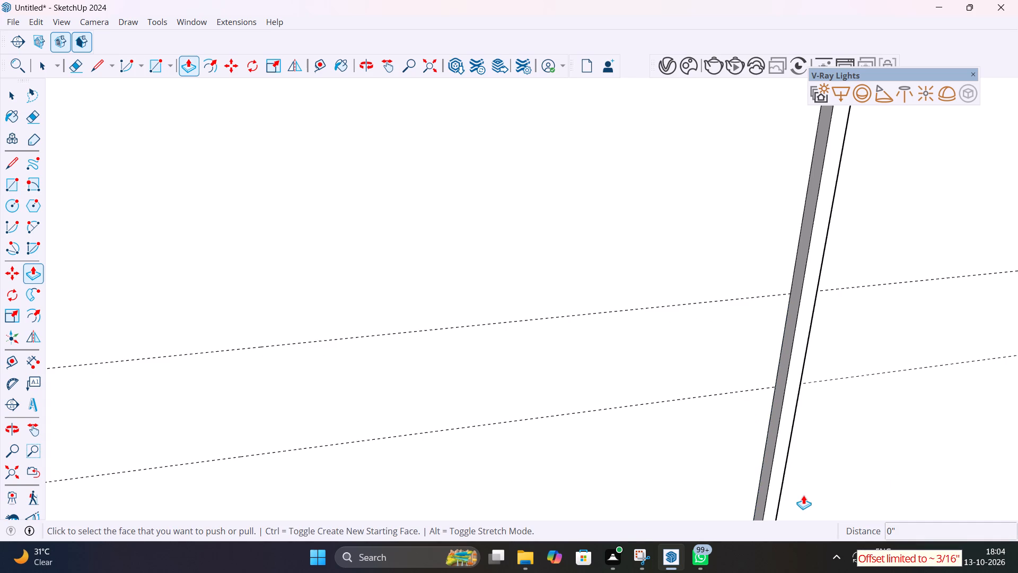
key("ctrl+z")
key("ctrl+z")
key("ctrl+z")
key("ctrl+z")
key("ctrl+z")
key("ctrl+z")
key("ctrl+z")
key("ctrl+z")
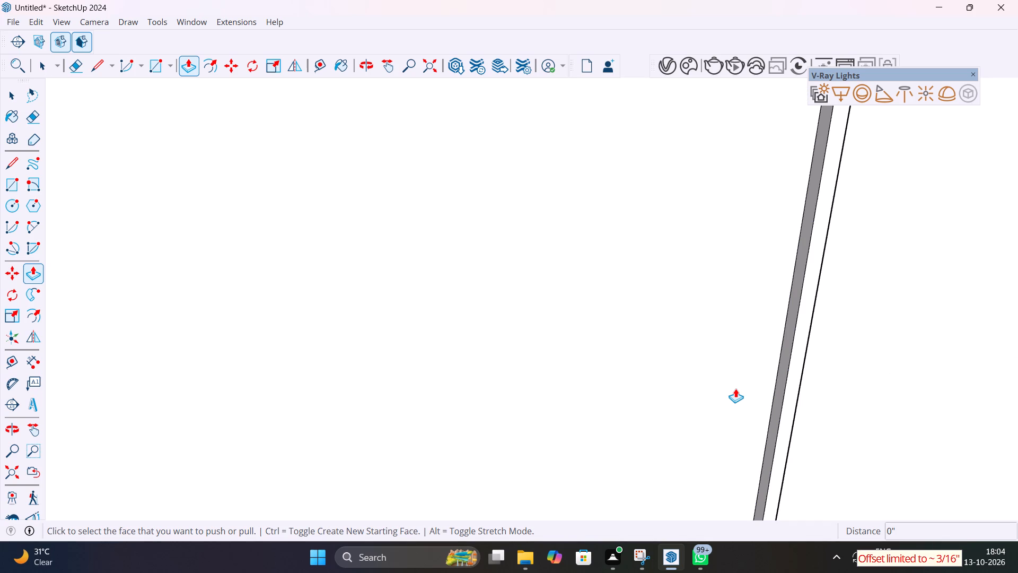
key("ctrl+z")
scroll(735, 388, "down", 20, "ctrl")
scroll(735, 388, "down", 2, "ctrl")
key("ctrl+z")
key("ctrl+z")
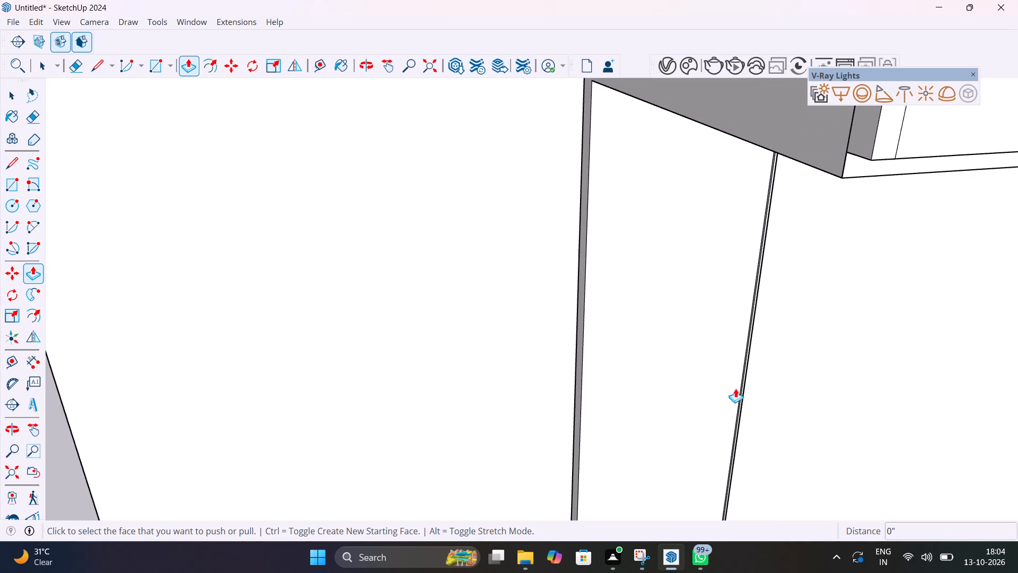
key("ctrl+z")
key("ctrl+z")
key("ctrl+z")
key("ctrl+z")
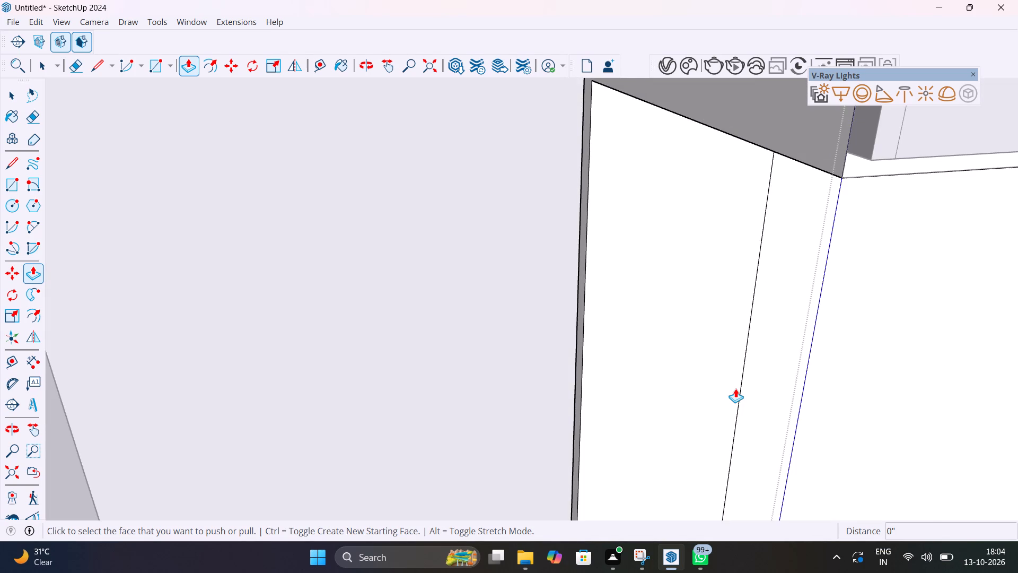
scroll(735, 388, "down", 14)
key("ctrl+z")
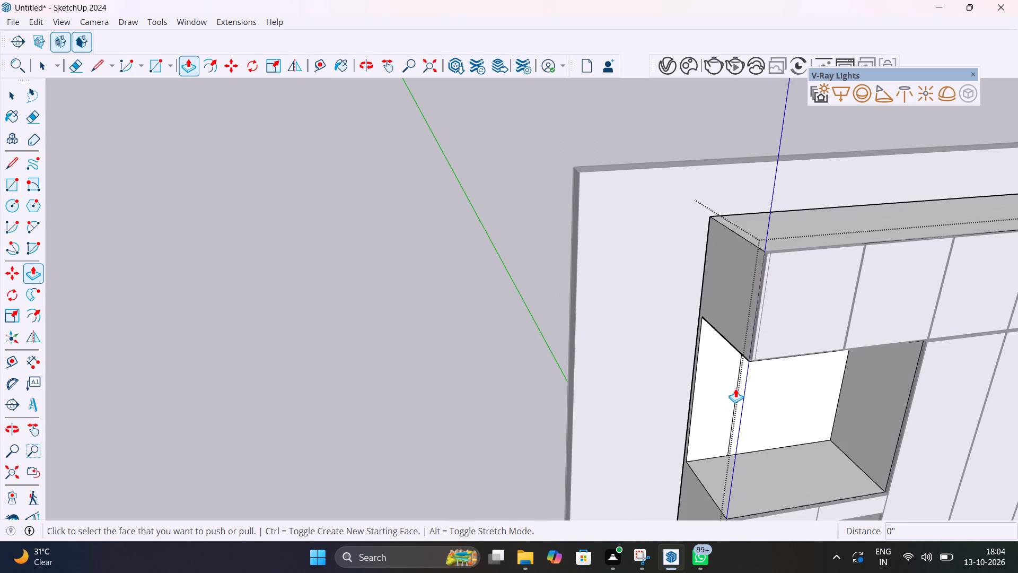
key("ctrl+z")
scroll(735, 388, "up", 11)
key("space")
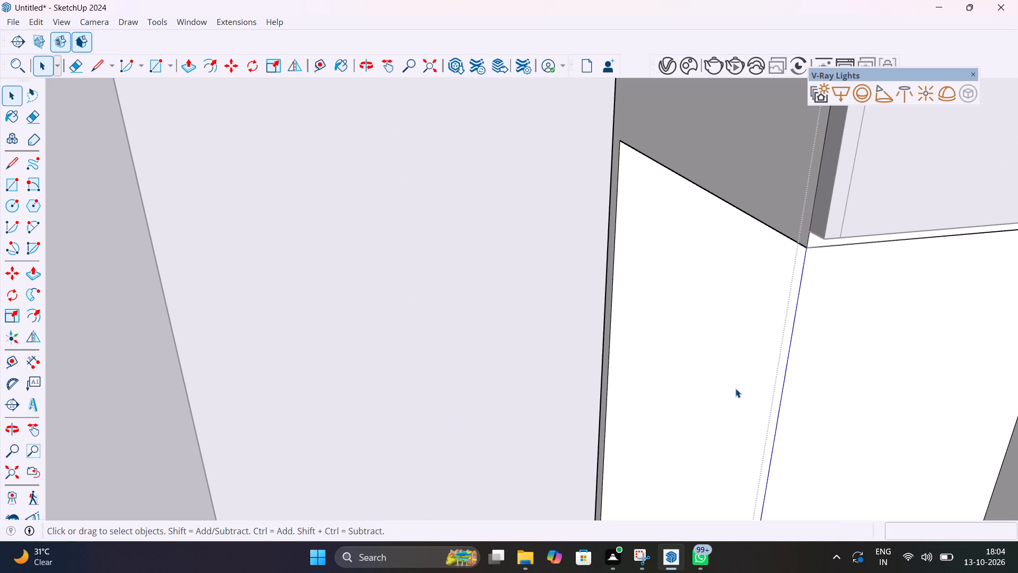
double_click(735, 388)
scroll(734, 388, "down", 14)
double_click(549, 320)
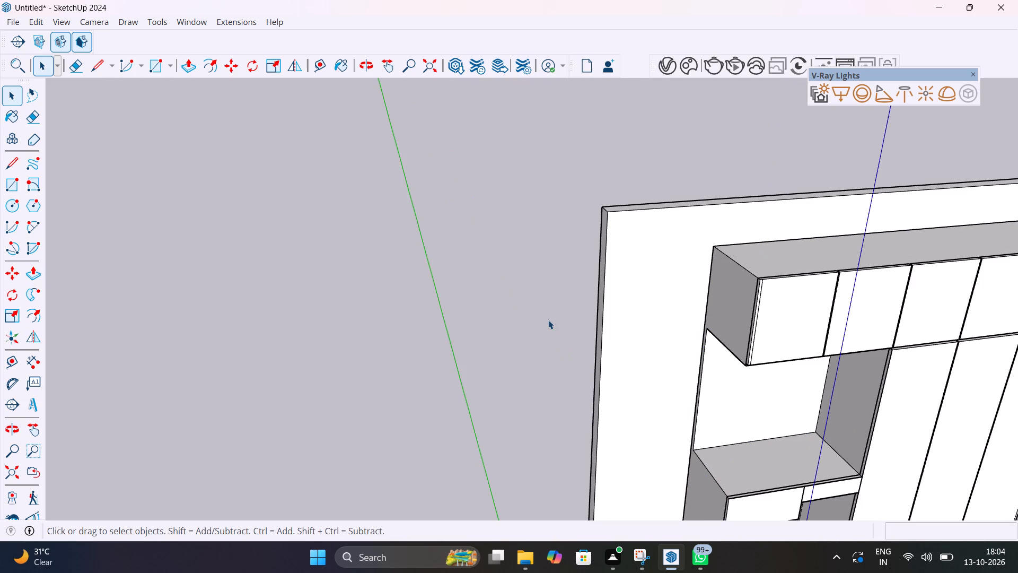
Start saving the model and browse to the 1.PROJECTS > SketchUp > Working folder on the D: drive.
scroll(548, 323, "down", 13)
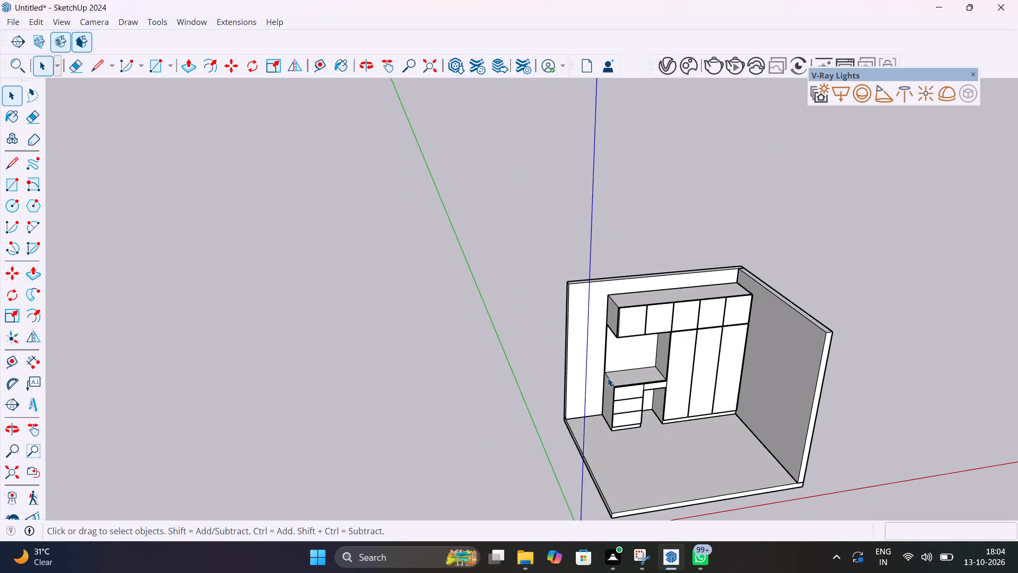
scroll(631, 379, "down", 1)
middle_click_drag(629, 378, 595, 302)
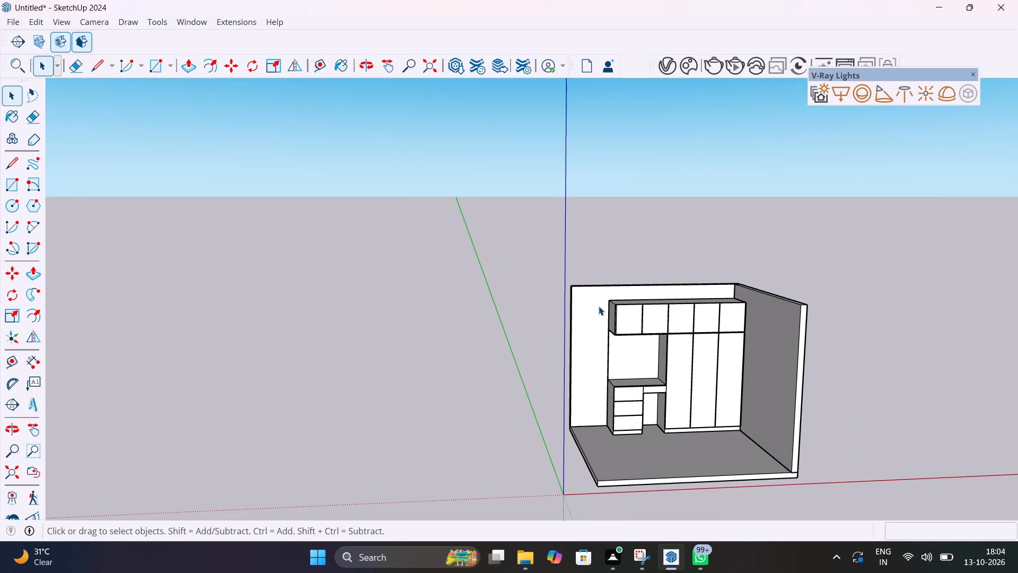
key("ctrl+s")
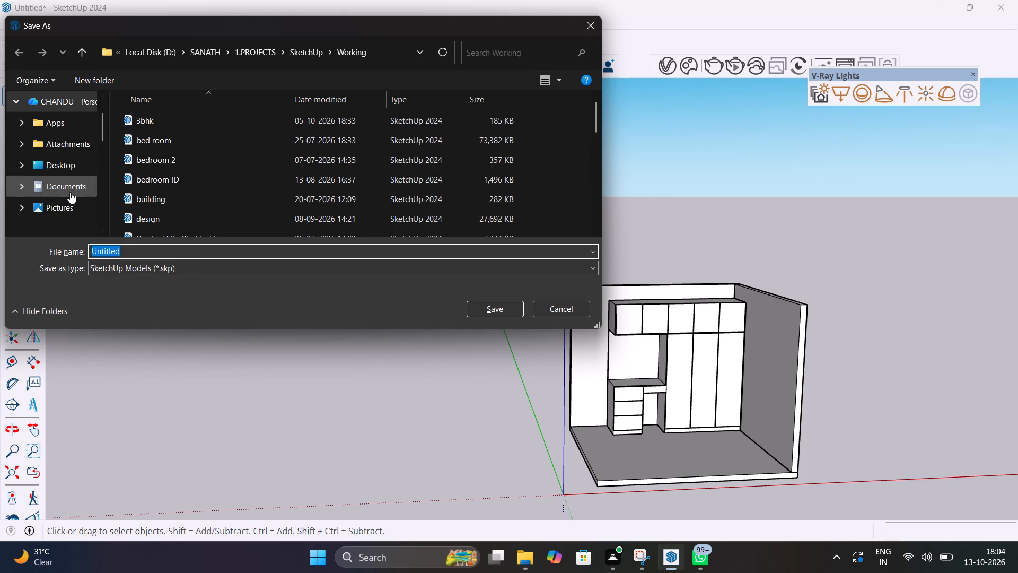
scroll(70, 192, "down", 6)
scroll(64, 117, "up", 1)
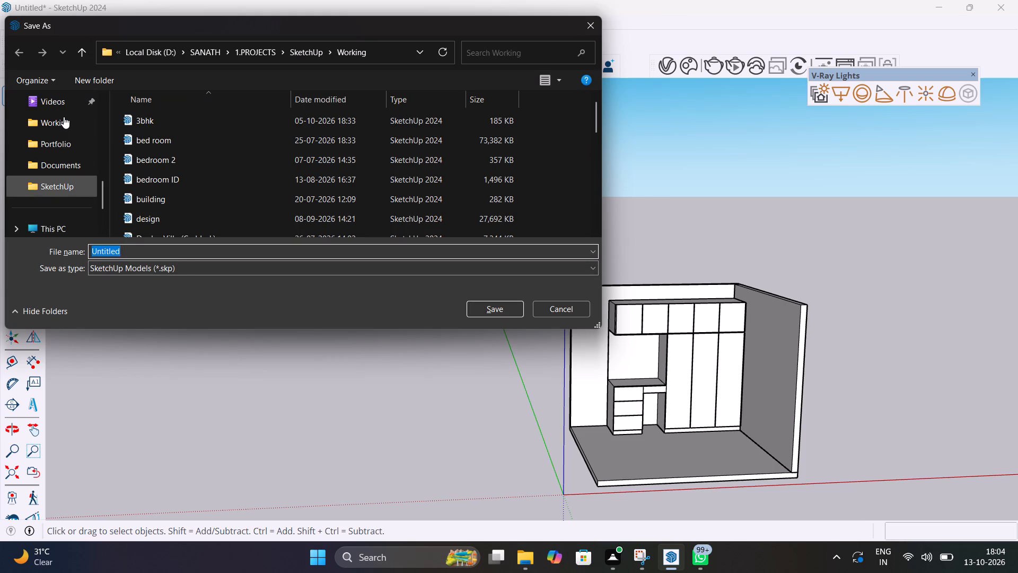
scroll(64, 117, "up", 3)
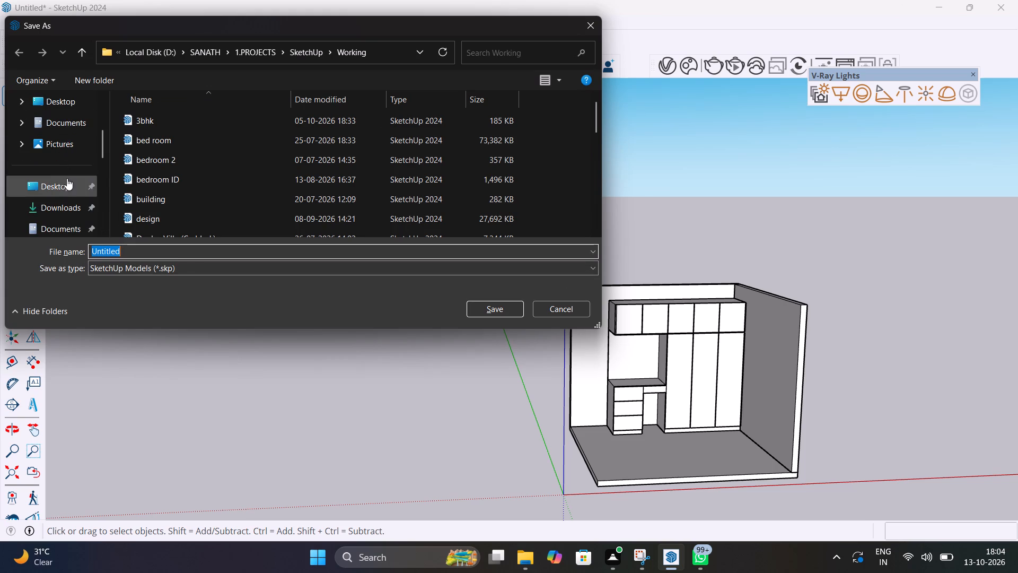
scroll(68, 188, "down", 7)
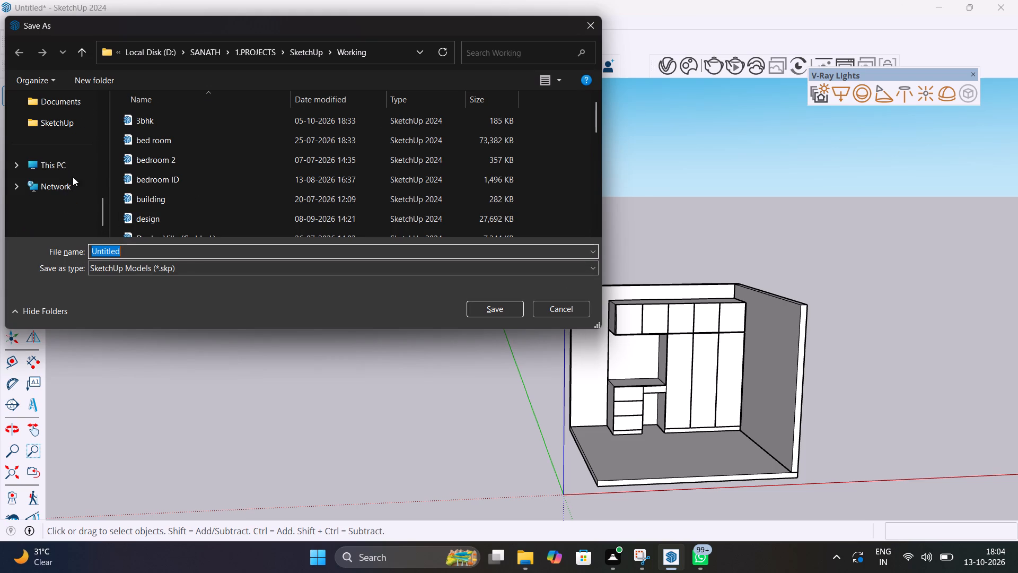
double_click(73, 167)
double_click(352, 126)
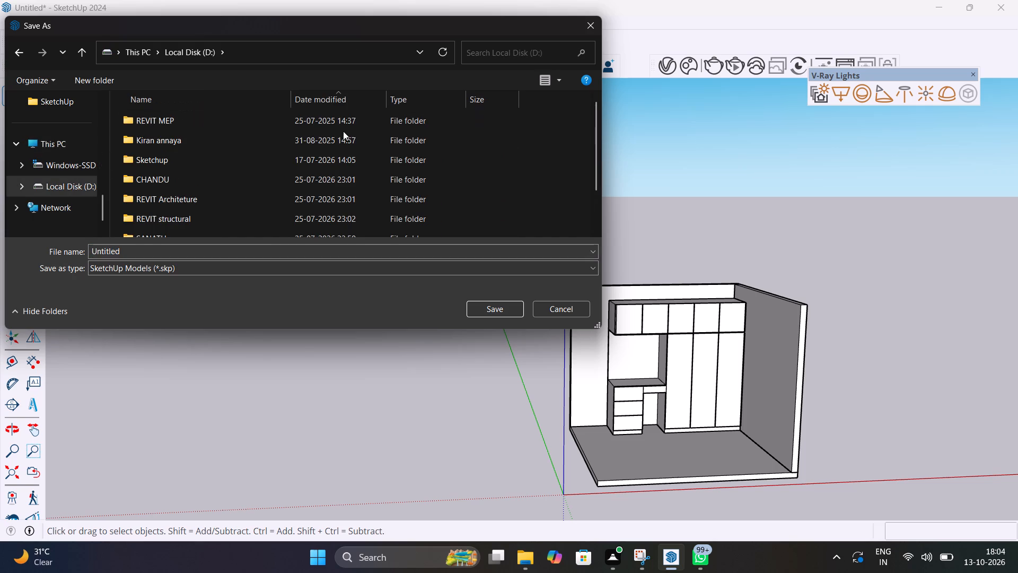
scroll(274, 145, "down", 13)
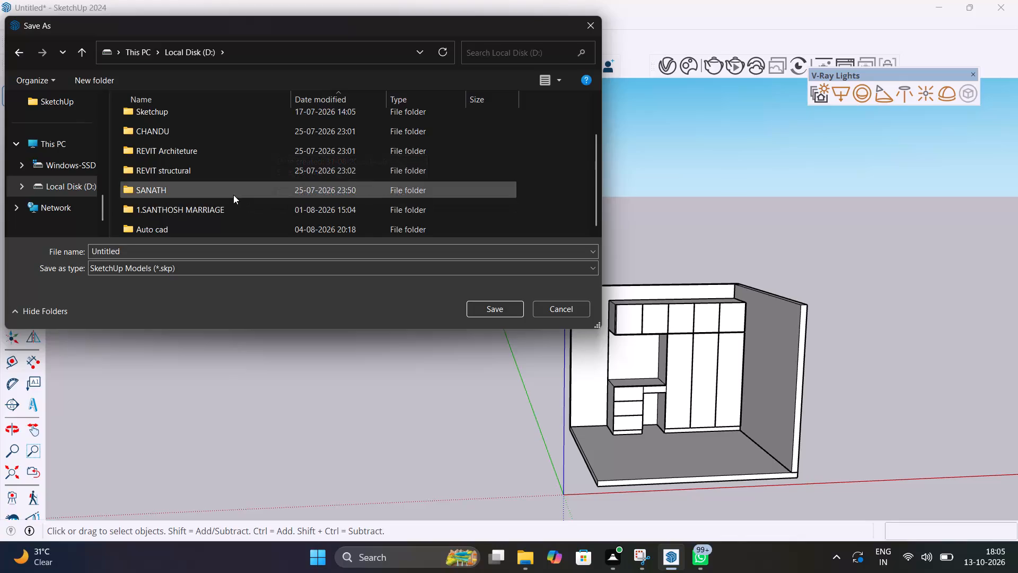
double_click(233, 195)
double_click(189, 120)
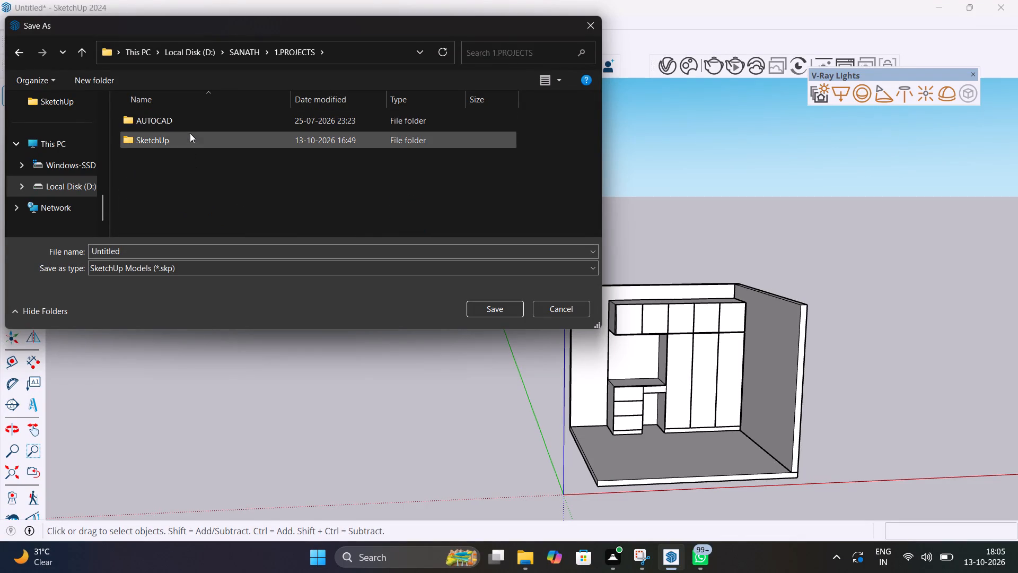
double_click(195, 136)
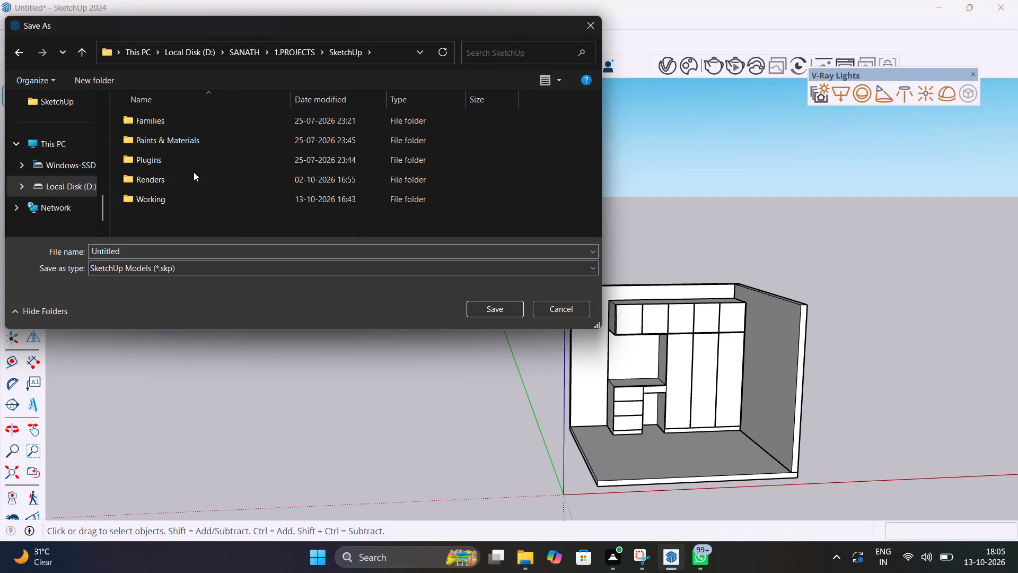
double_click(194, 204)
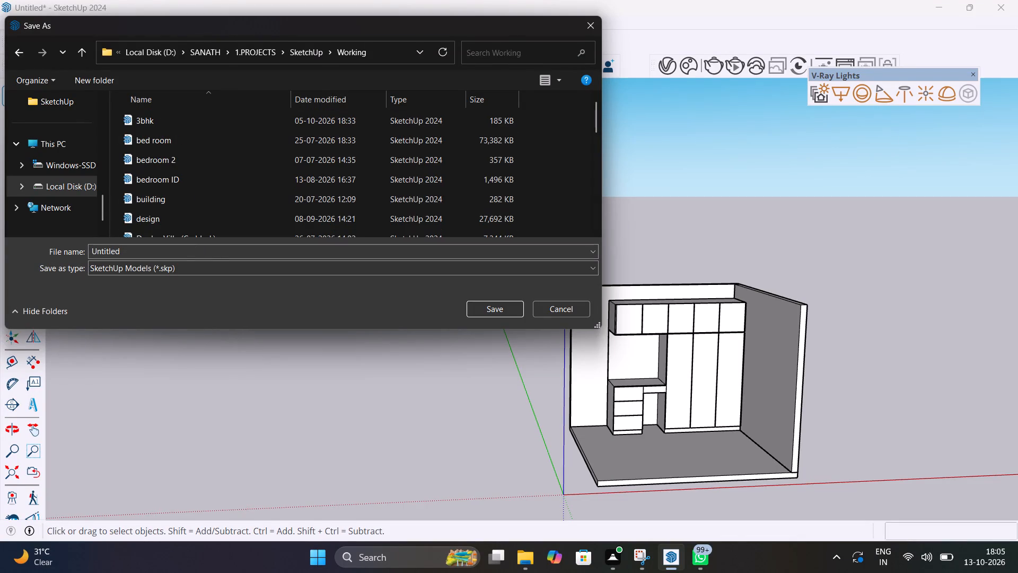
Save the model under the file name Wardrobe fuji t3.
left_click(208, 251)
key("BackSpace")
key("BackSpace")
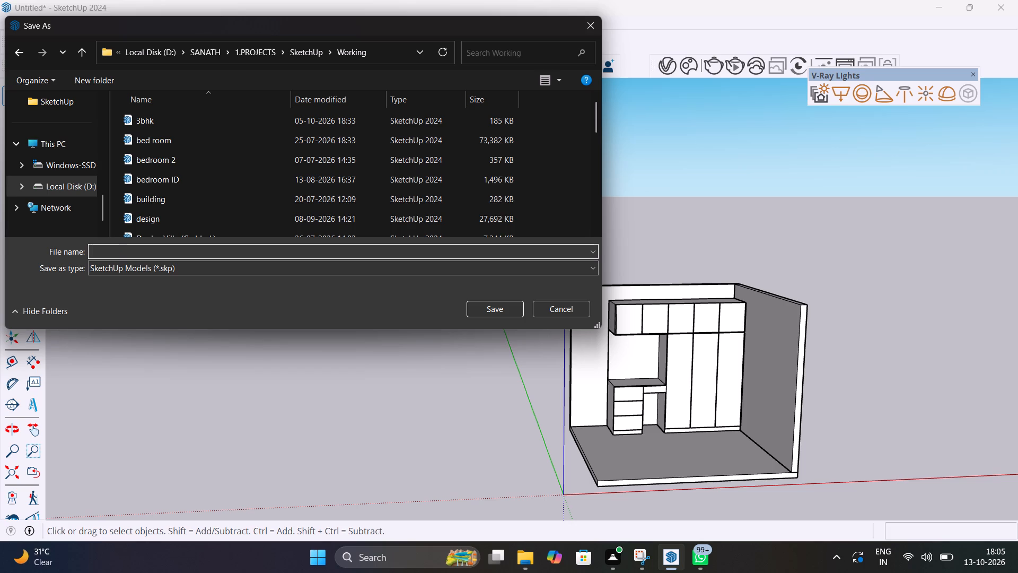
type("WARD")
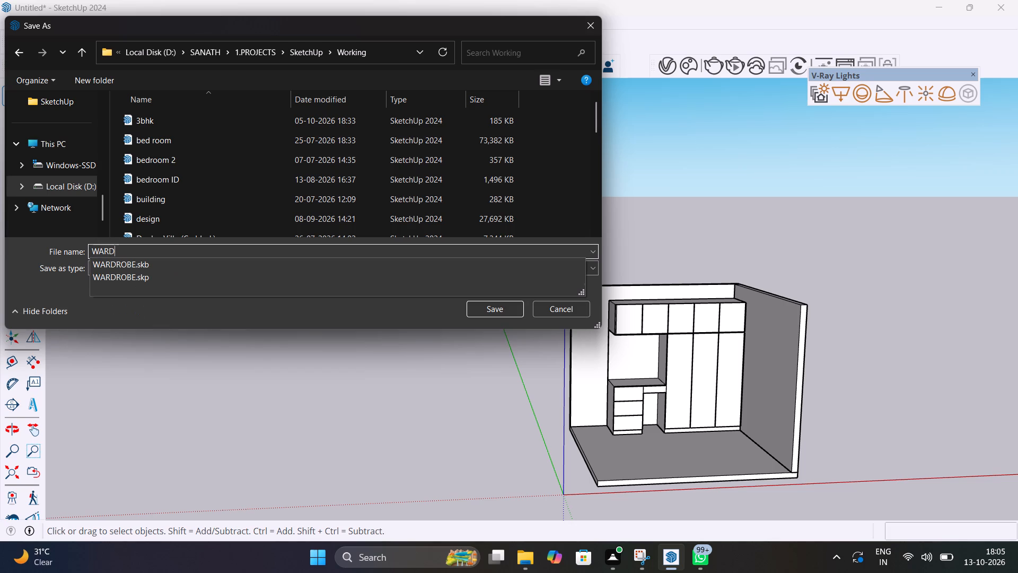
key("BackSpace")
key("BackSpace")
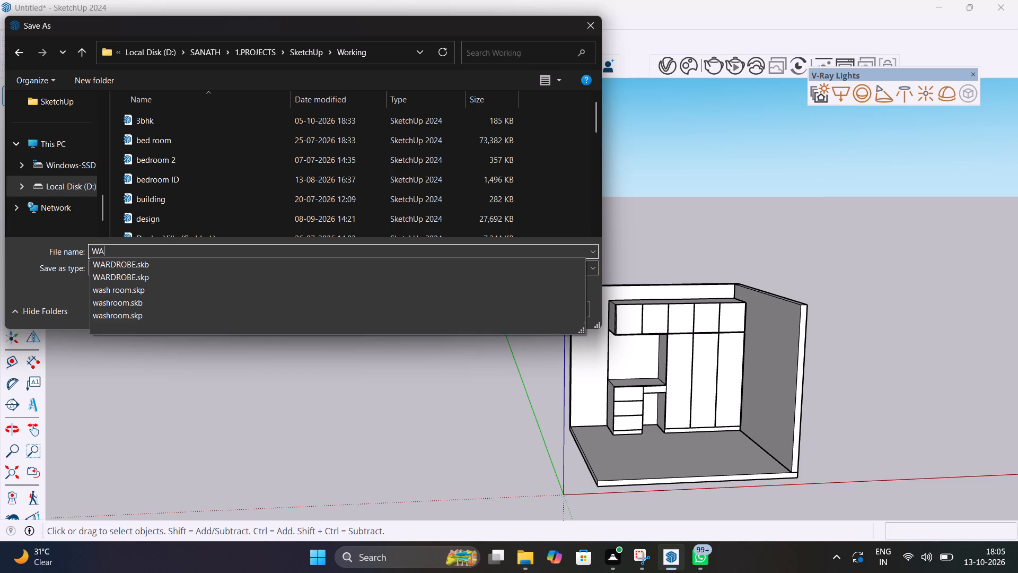
key("BackSpace")
type("ardrobe")
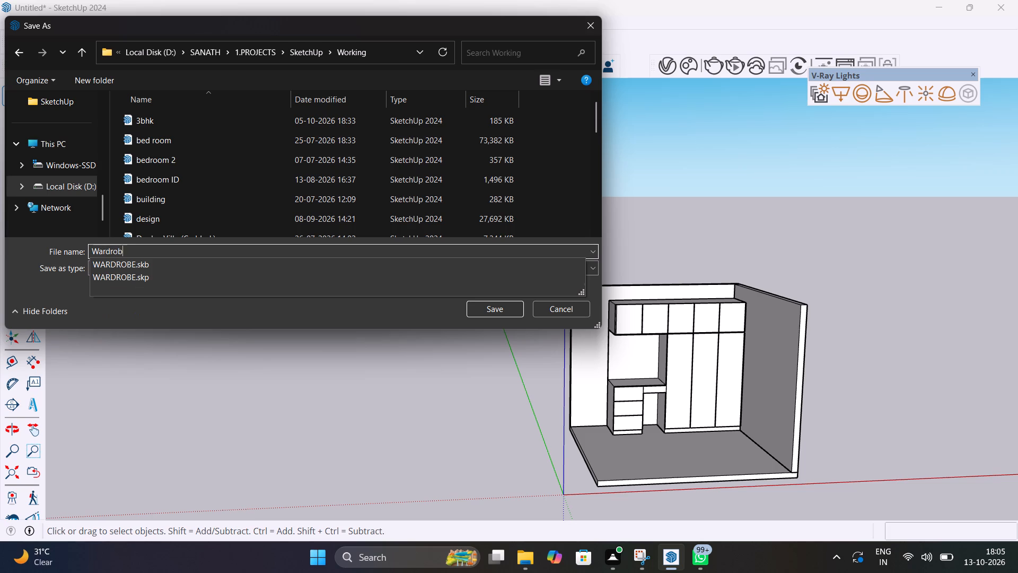
key("space")
type("fuji")
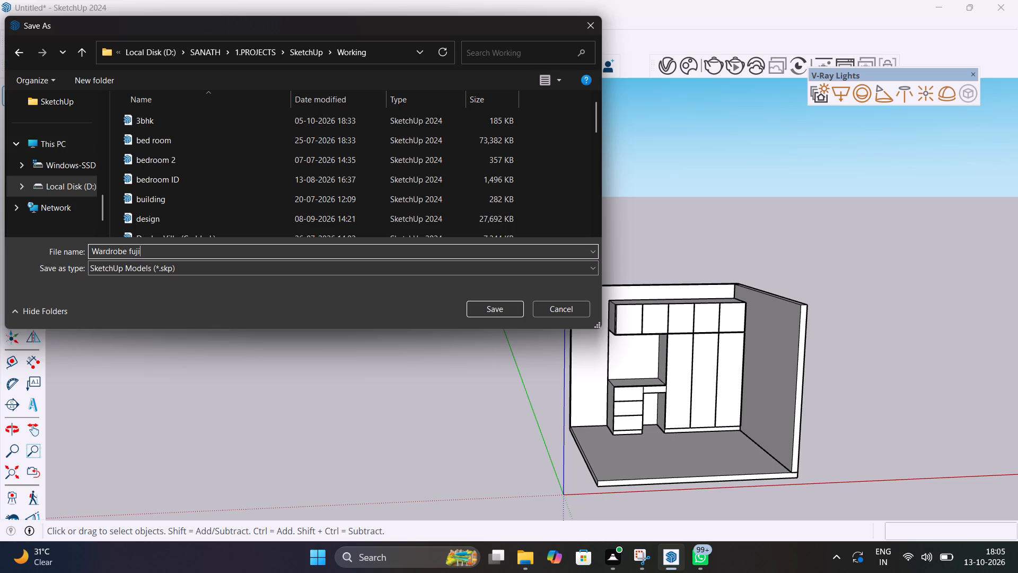
key("space")
key("t")
key("3")
key("Return")
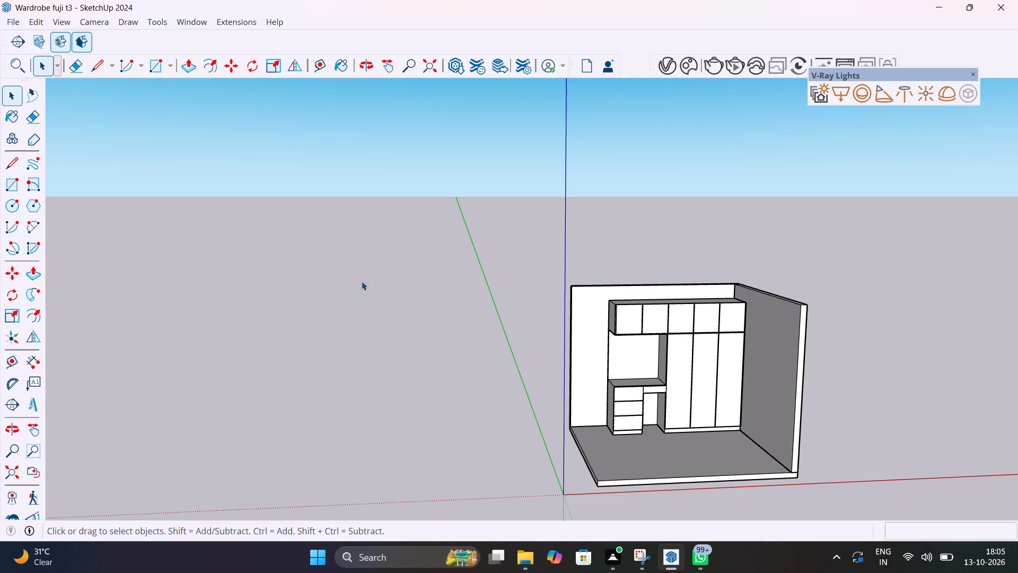
Open the group containing the desk's back panel for editing and select the panel's outer vertical edge.
scroll(673, 389, "up", 10)
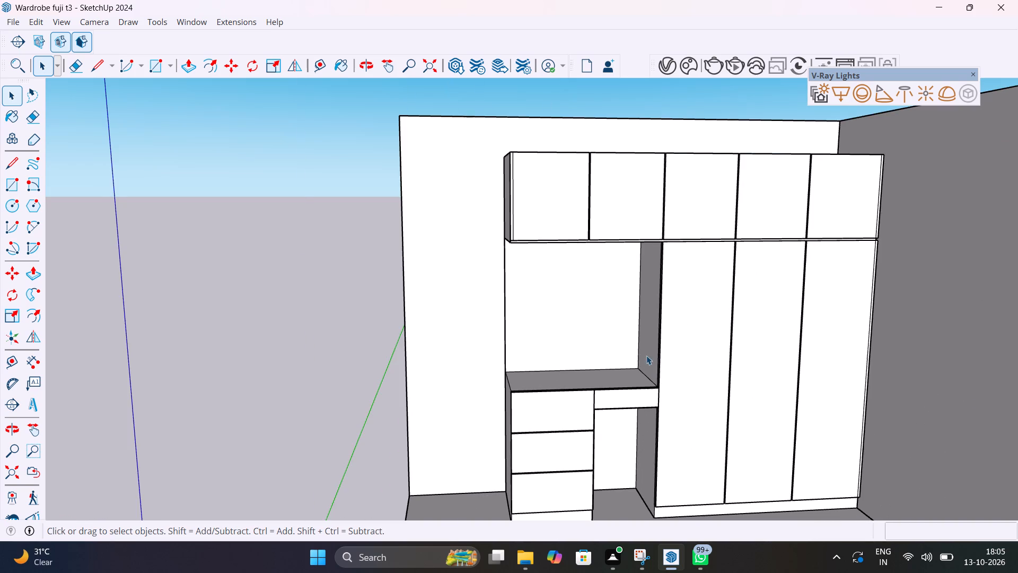
middle_click_drag(650, 357, 589, 331)
double_click(589, 329)
scroll(590, 328, "up", 5)
middle_click_drag(613, 348, 778, 390)
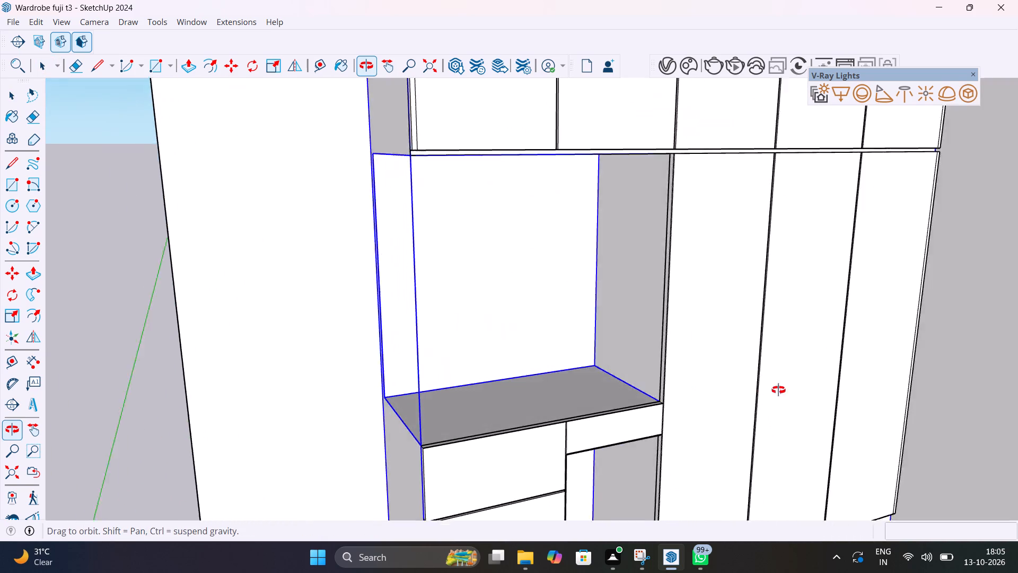
middle_click_drag(778, 390, 830, 376)
double_click(481, 300)
scroll(481, 300, "up", 5)
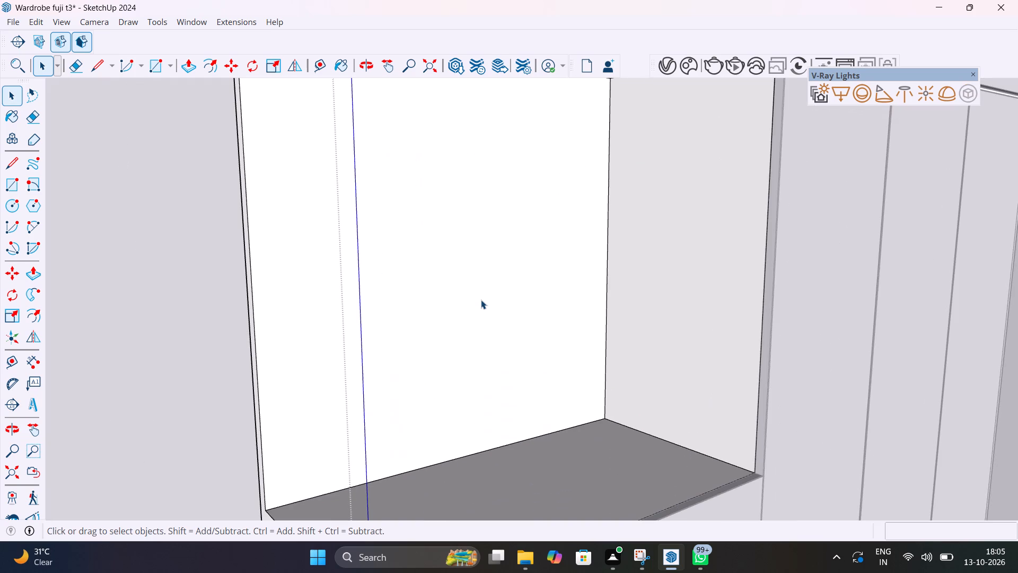
scroll(481, 302, "down", 4)
middle_click_drag(481, 311, 445, 303)
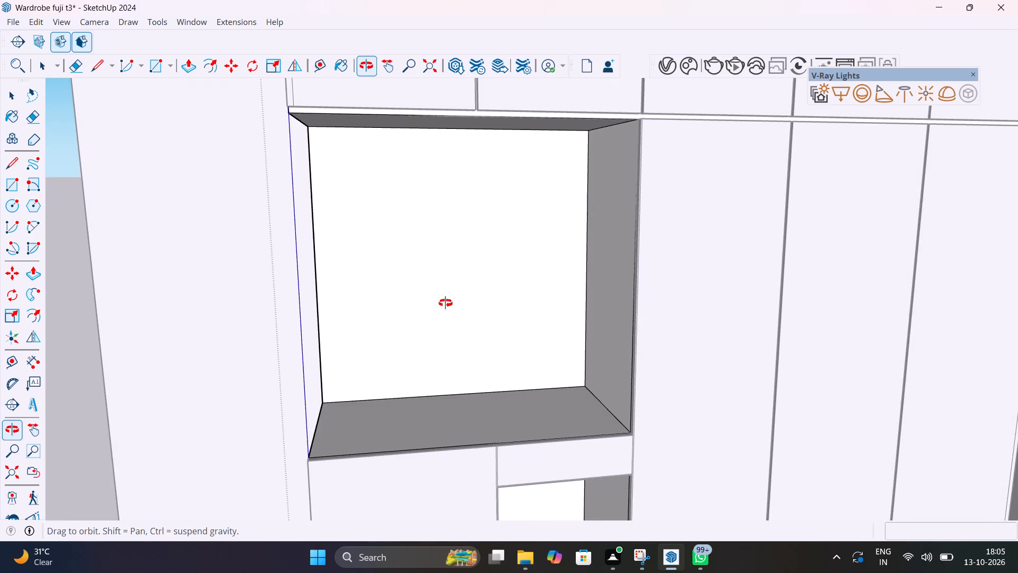
middle_click_drag(445, 303, 768, 309)
scroll(459, 389, "up", 6)
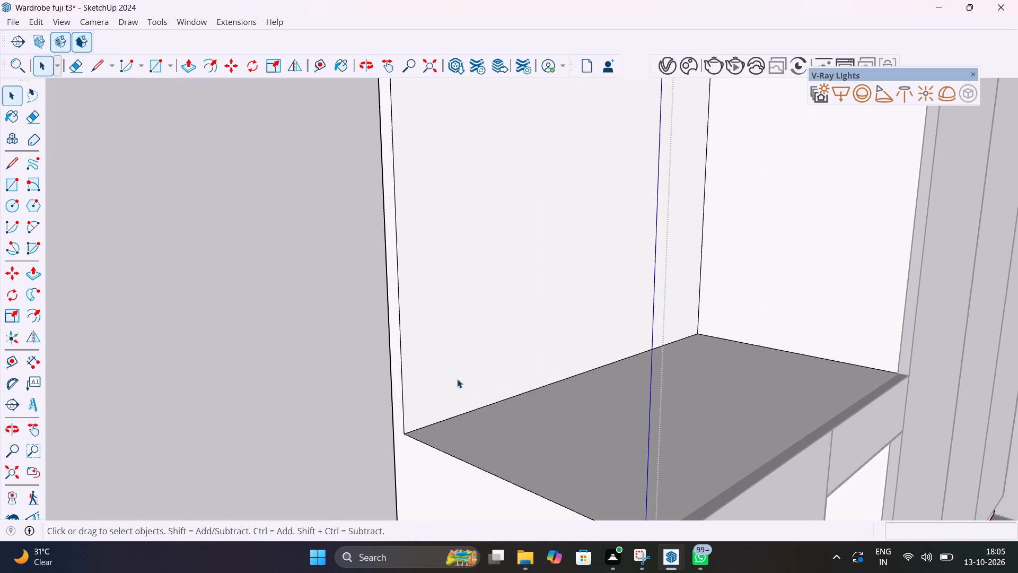
left_click(402, 387)
scroll(402, 387, "down", 8)
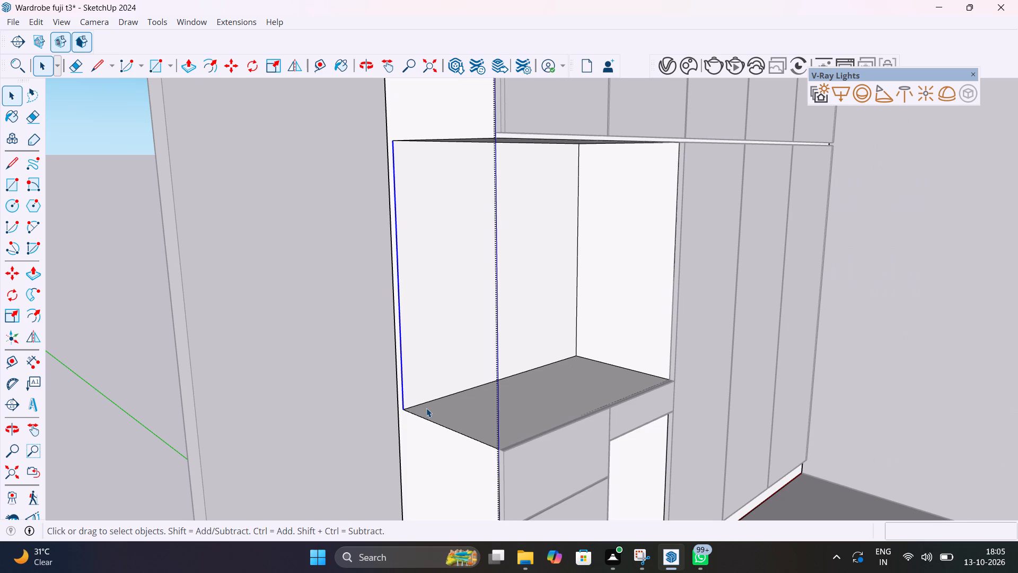
Place a horizontal guide on the back panel 6" above the desk top, and another 1" above that guide.
key("space")
key("t")
left_click(420, 403)
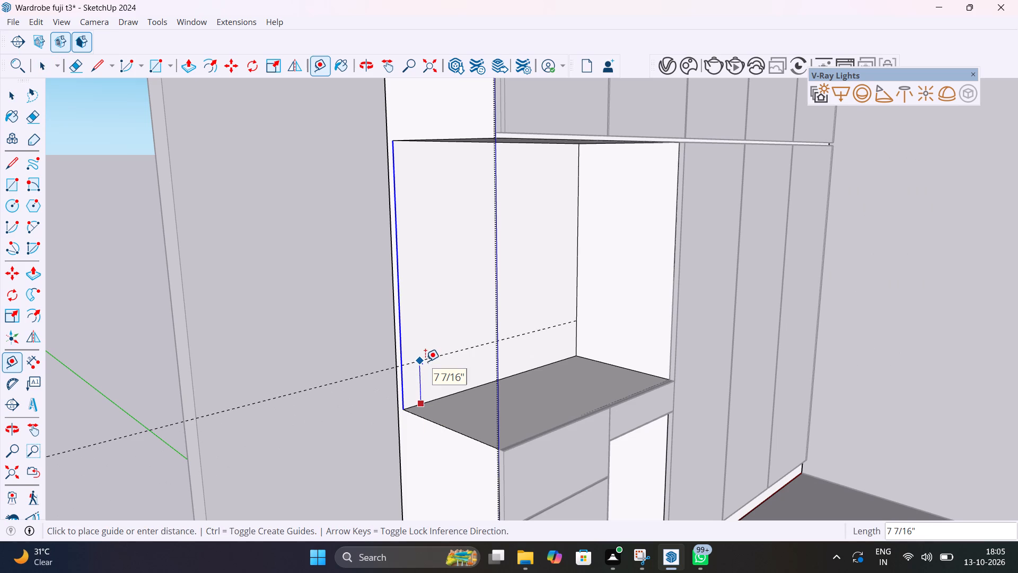
type("6\"")
key("Return")
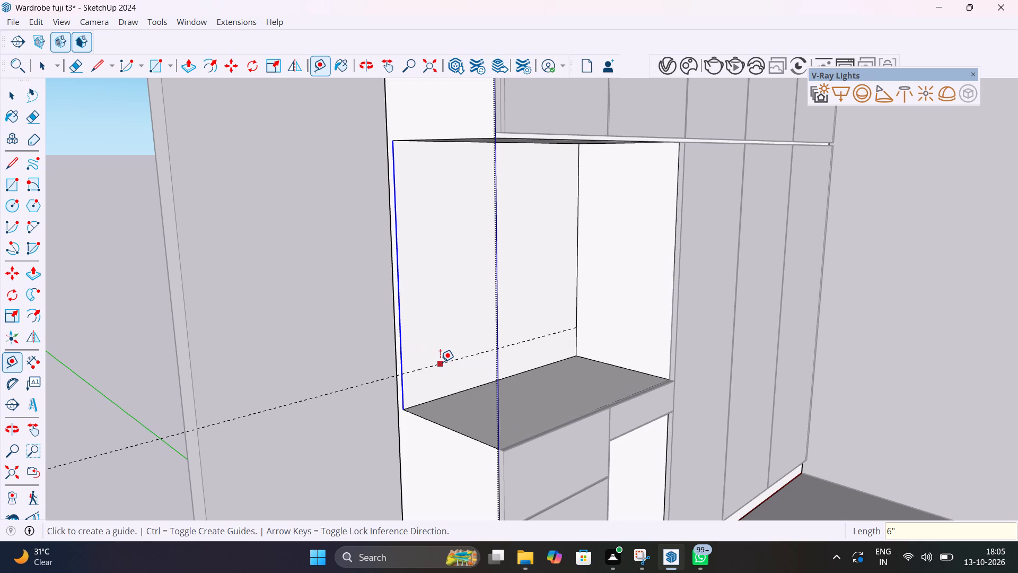
left_click(440, 362)
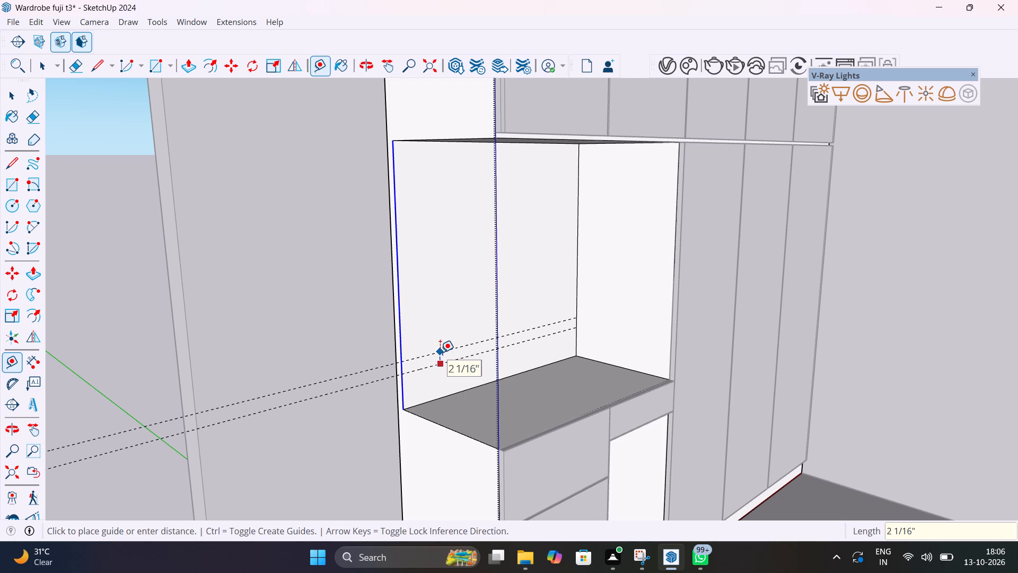
type("1\"")
key("Return")
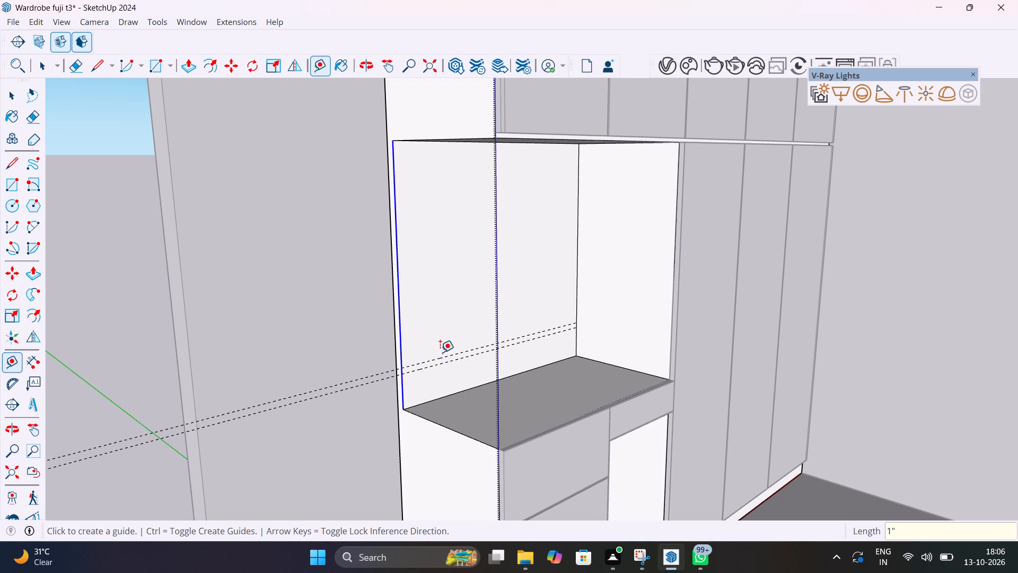
Add a second guide pair on the back panel, 10" above the first pair and spaced 1" apart.
left_click(445, 354)
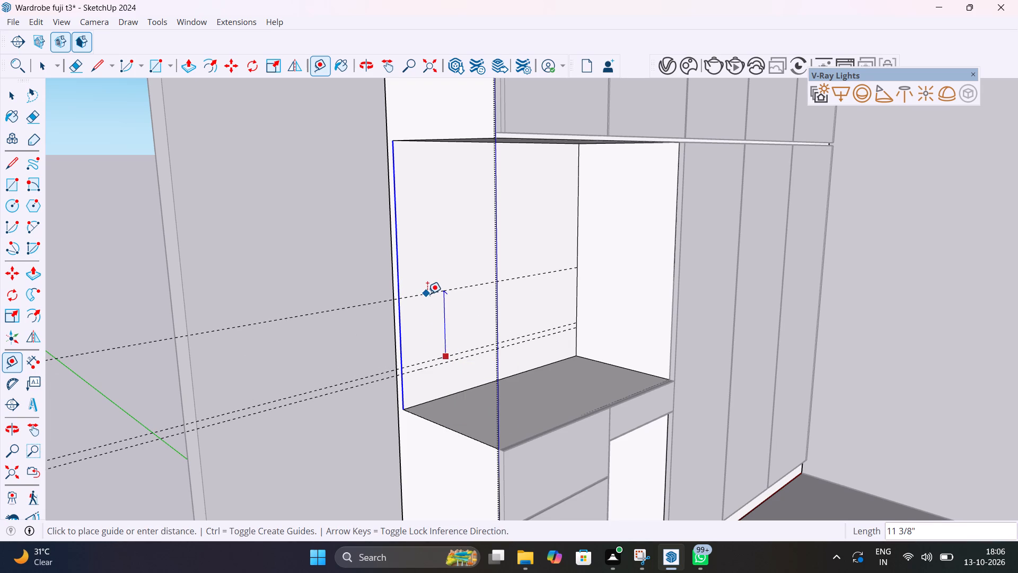
type("10\"")
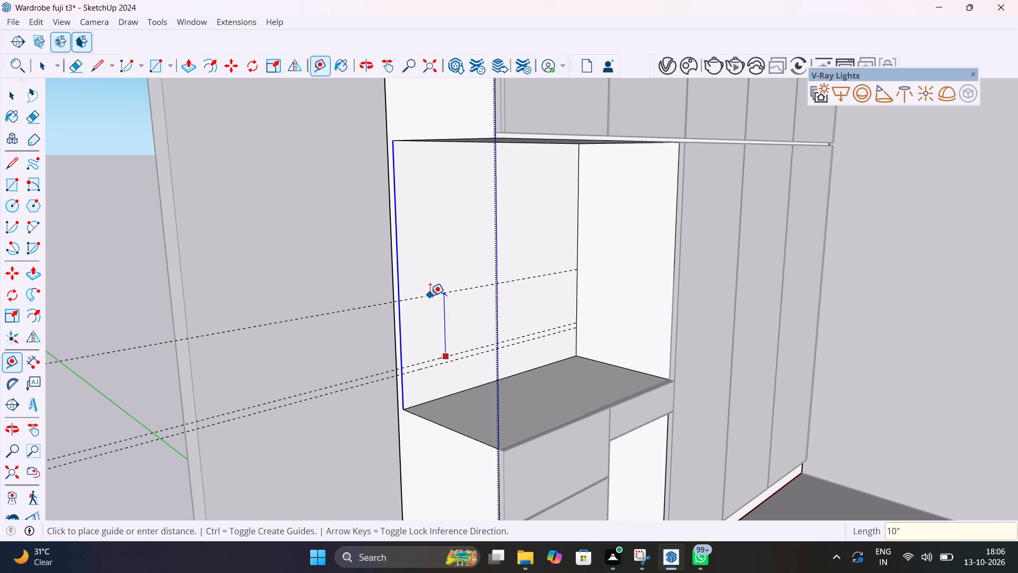
key("Return")
left_click(440, 298)
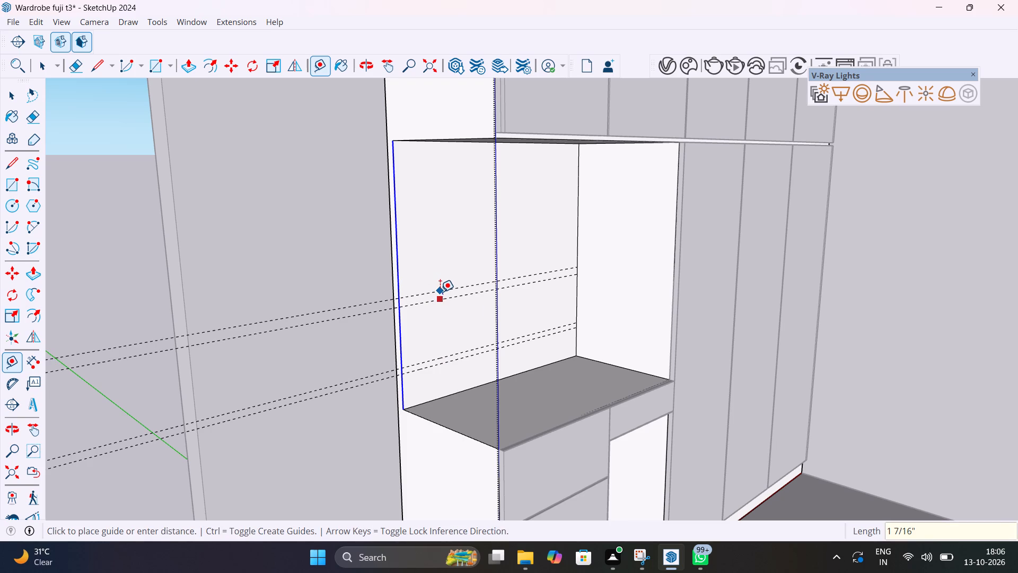
type("1\"")
key("Return")
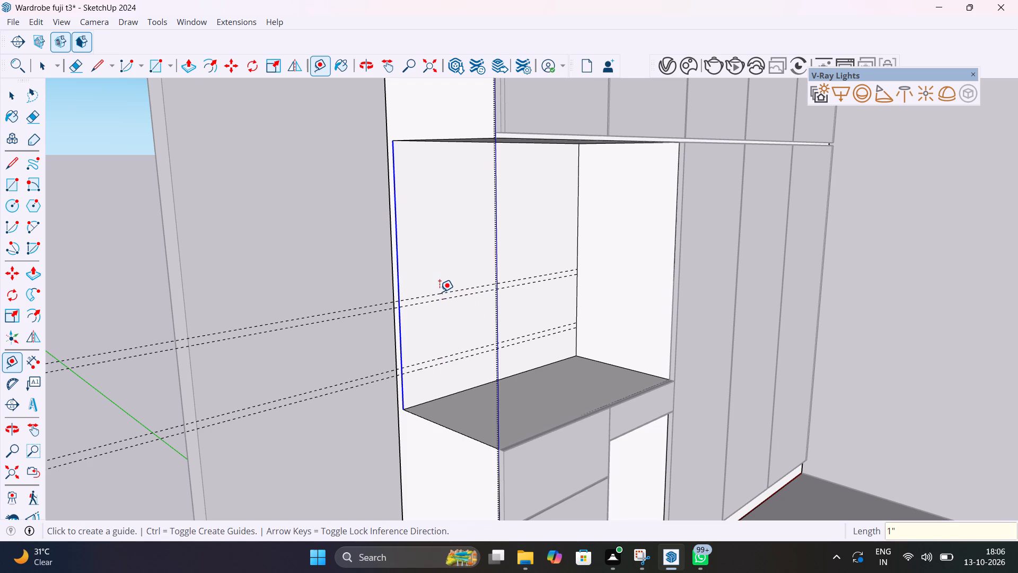
Add a third horizontal guide pair on the back panel, 10" above the second pair and spaced 1" apart.
left_click(440, 292)
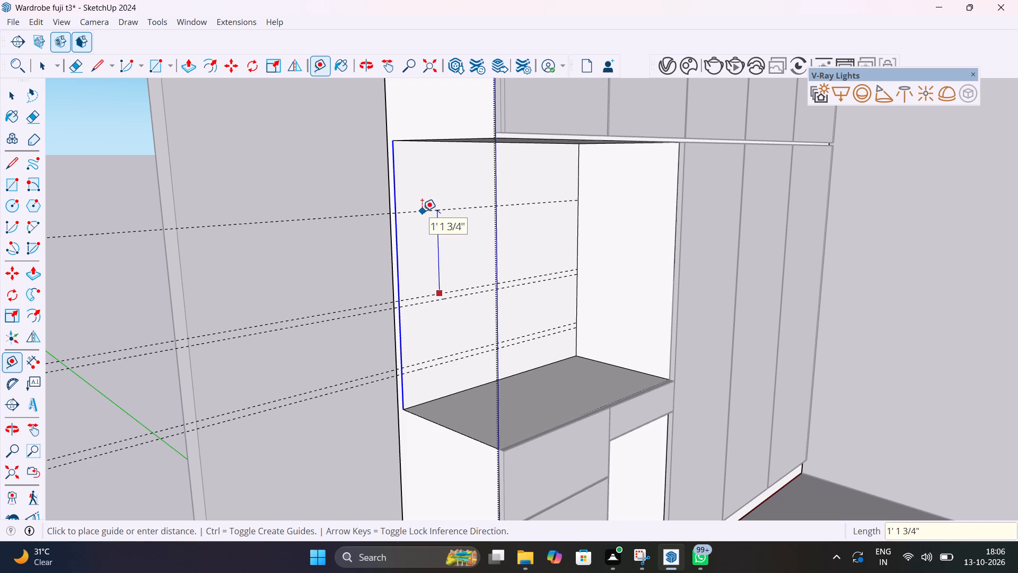
type("10\"")
key("Return")
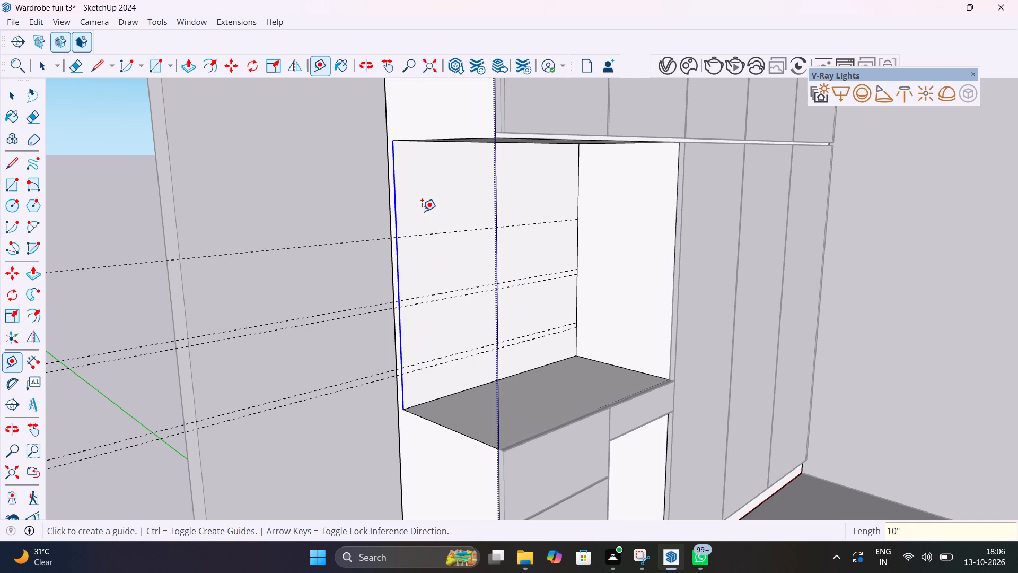
left_click(441, 231)
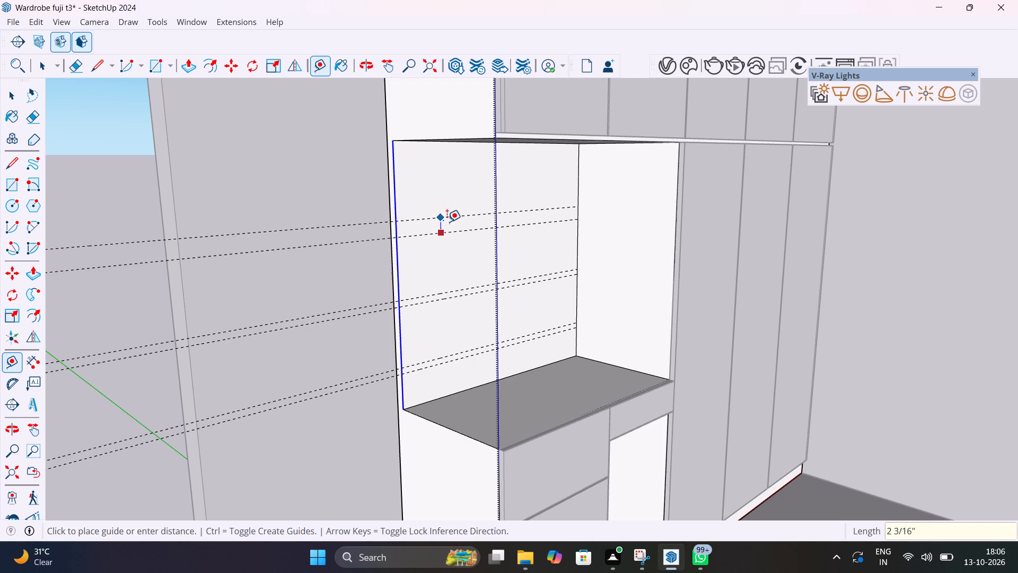
type("1\"")
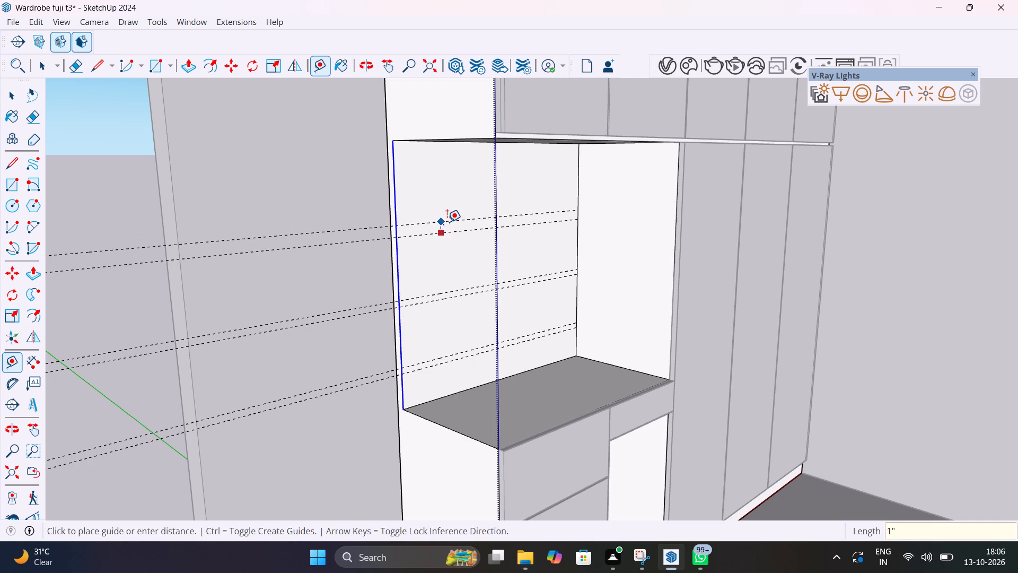
key("Return")
key("space")
Place a vertical guide on the back panel 1' in from its outer vertical edge.
scroll(456, 228, "down", 10)
middle_click_drag(459, 233, 319, 233)
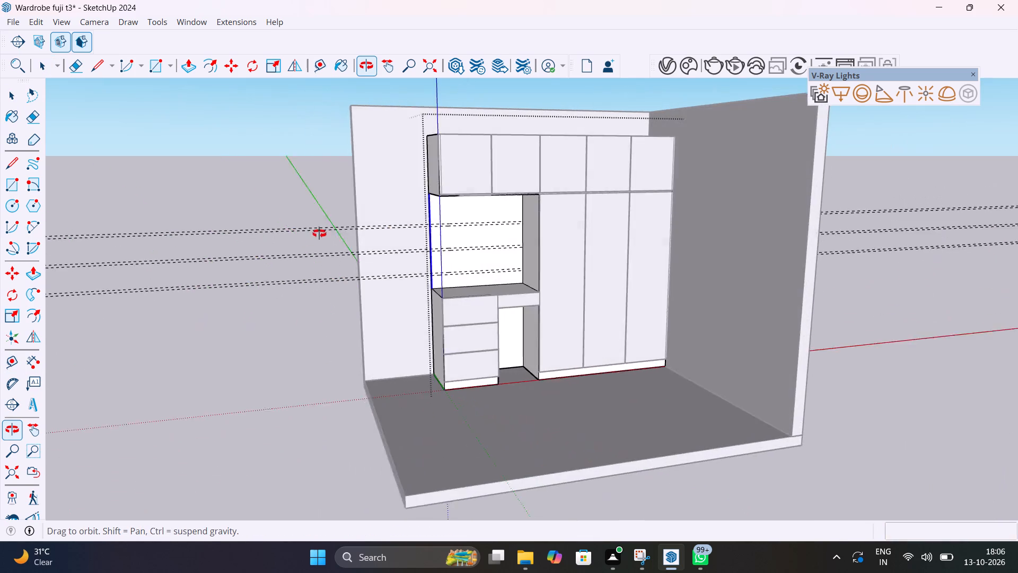
middle_click_drag(319, 233, 372, 234)
scroll(422, 224, "up", 7)
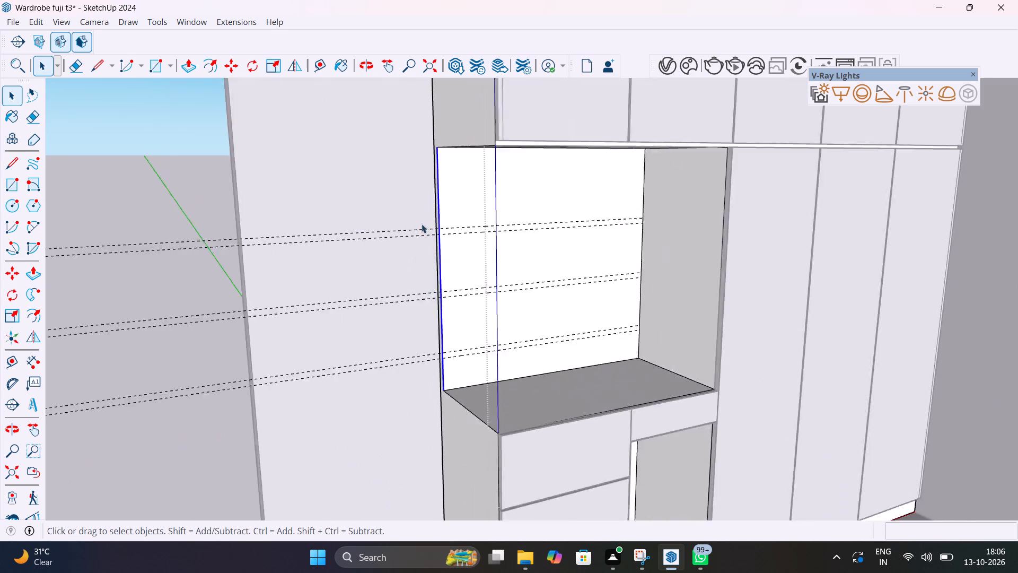
scroll(422, 224, "up", 10)
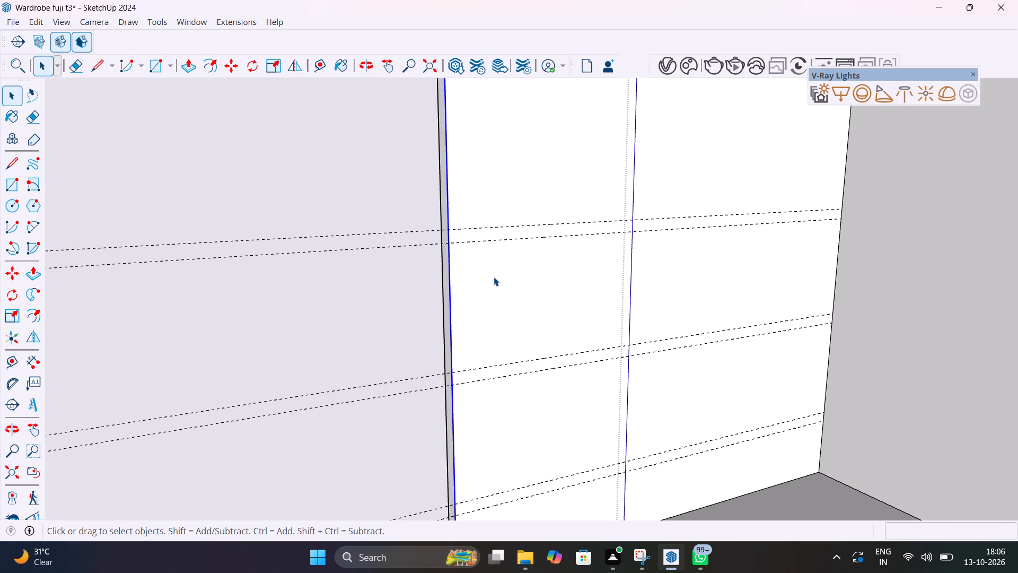
scroll(494, 277, "down", 7)
middle_click_drag(492, 275, 381, 273)
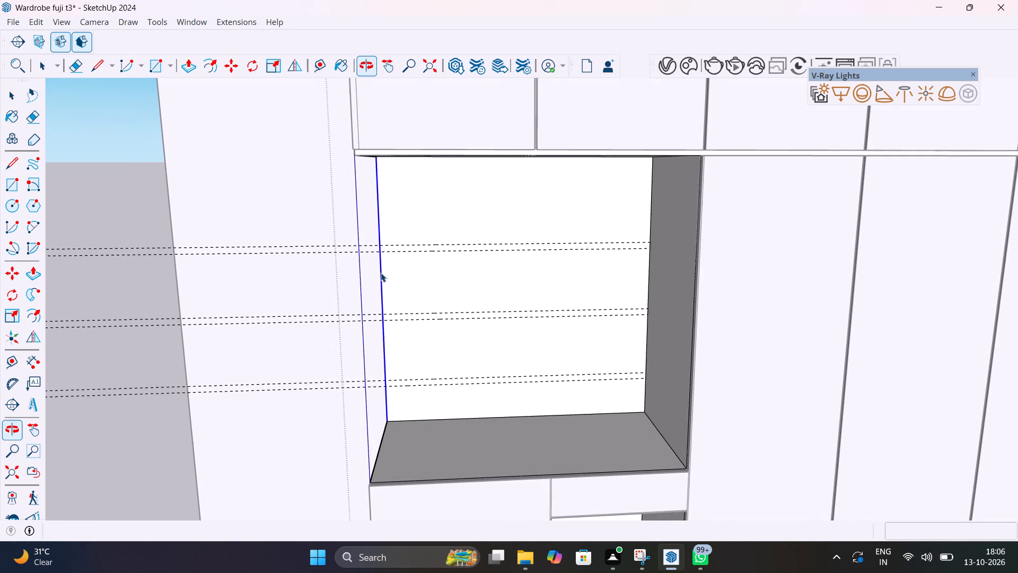
scroll(381, 273, "up", 5)
middle_click_drag(392, 275, 503, 281)
key("t")
left_click(383, 294)
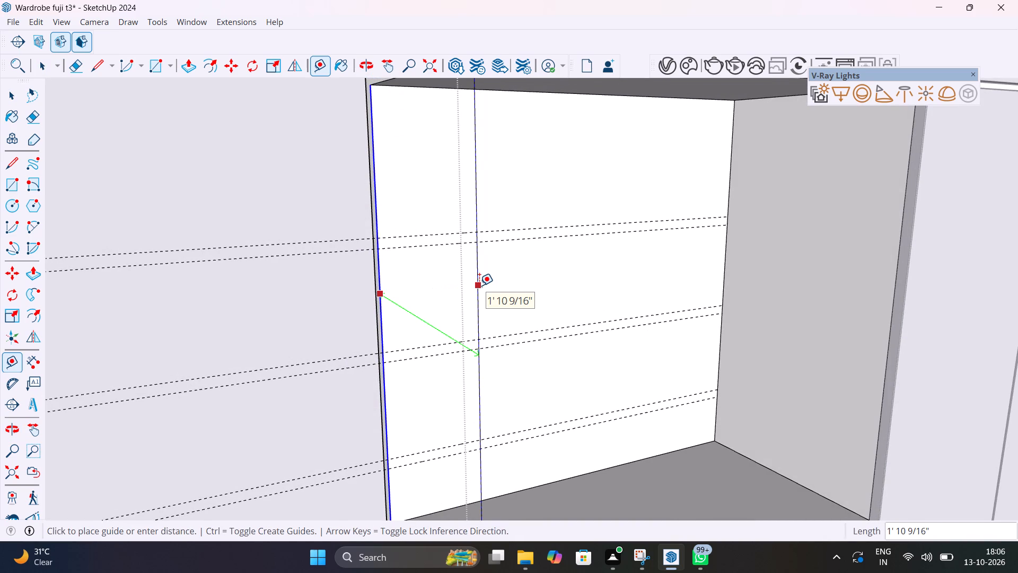
scroll(497, 307, "down", 6)
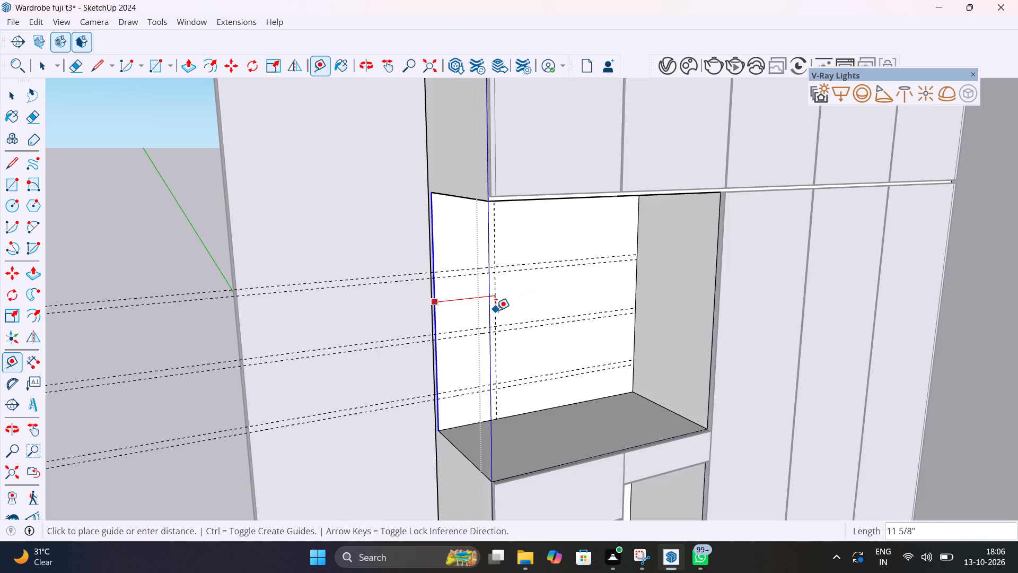
scroll(493, 310, "up", 11)
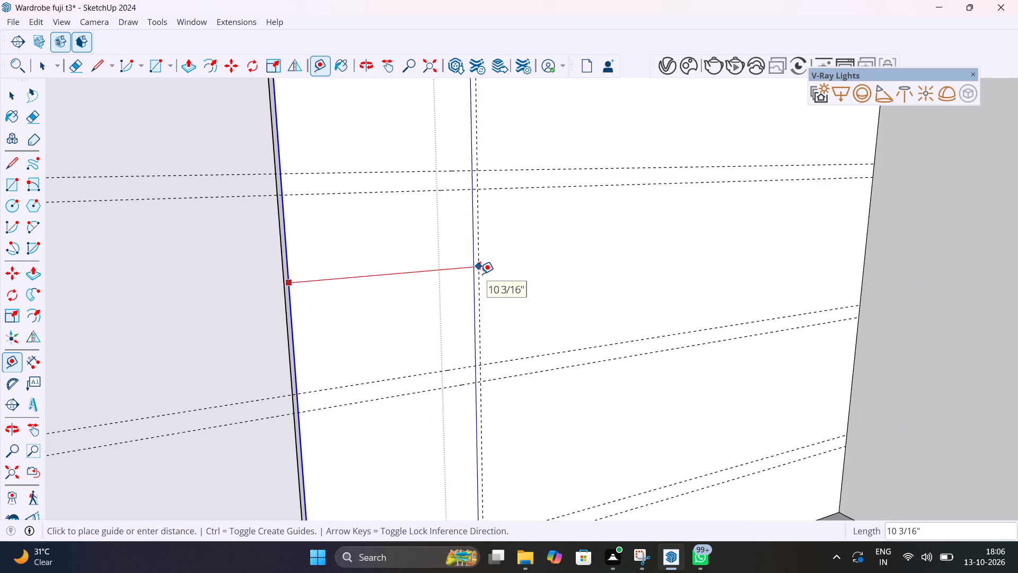
type("1'")
key("Return")
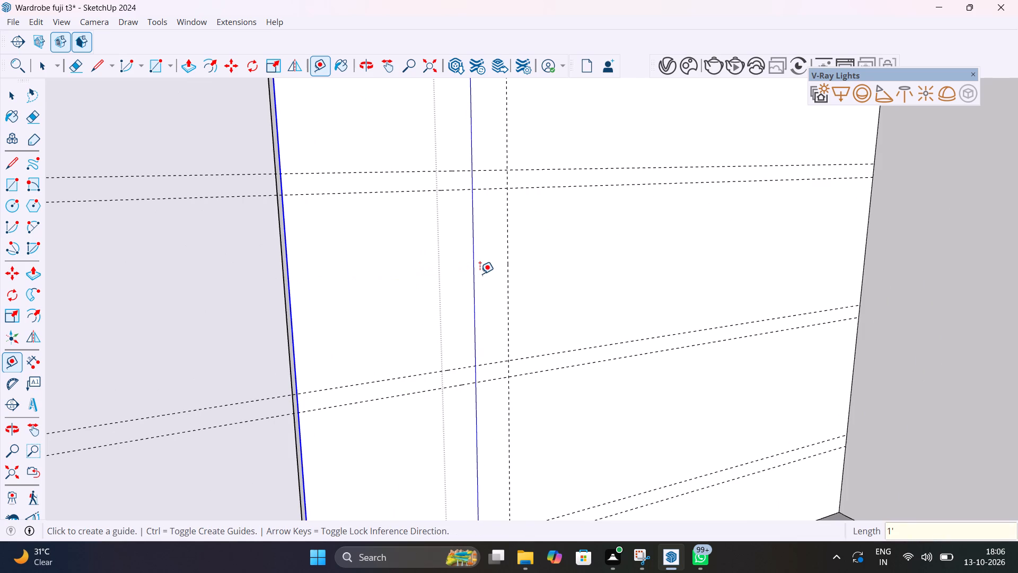
key("space")
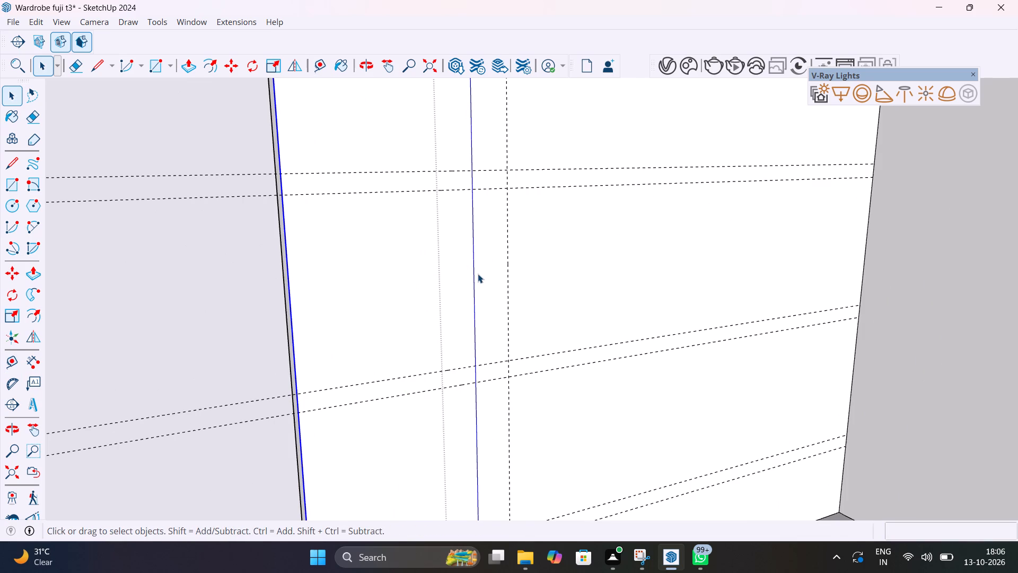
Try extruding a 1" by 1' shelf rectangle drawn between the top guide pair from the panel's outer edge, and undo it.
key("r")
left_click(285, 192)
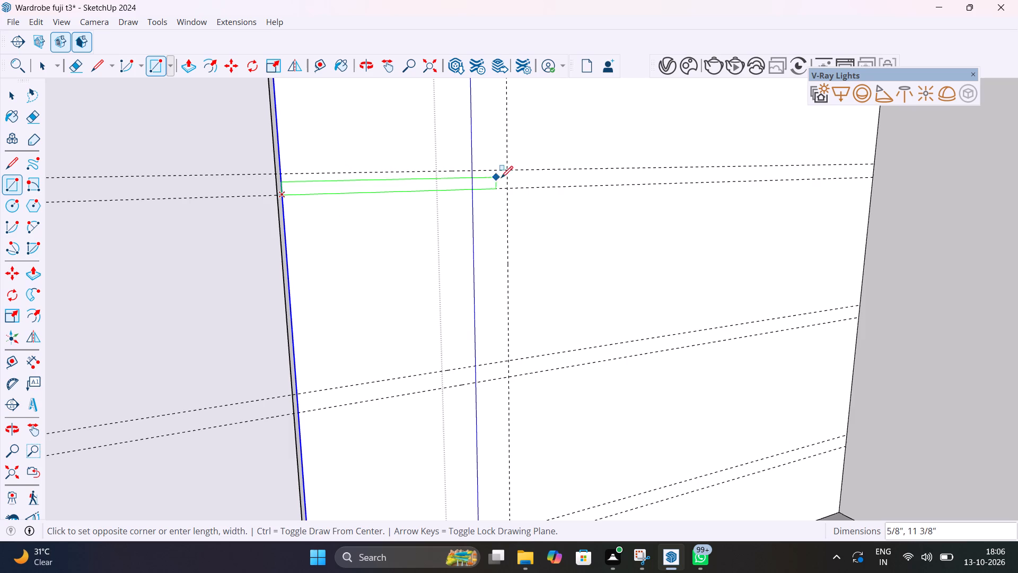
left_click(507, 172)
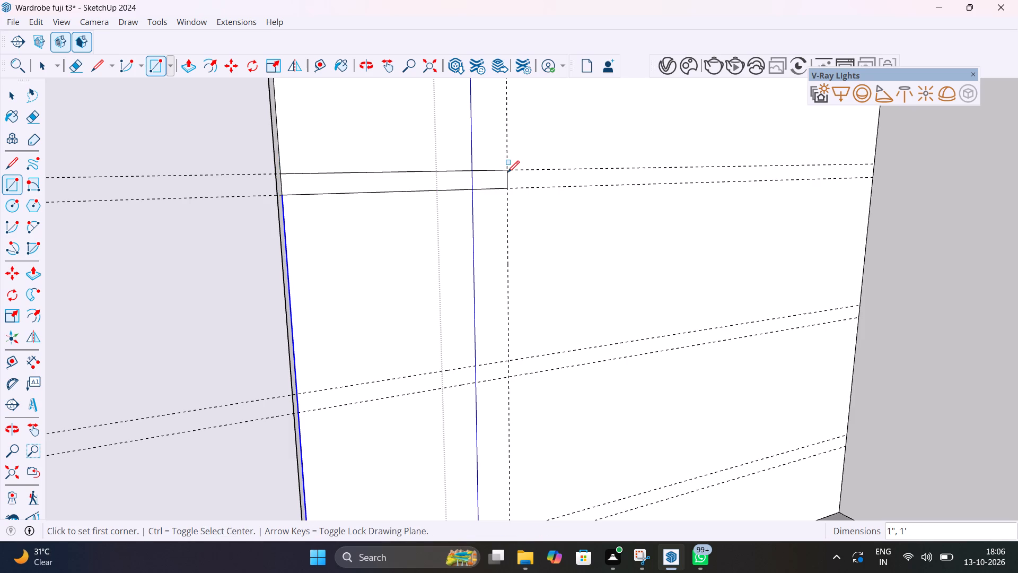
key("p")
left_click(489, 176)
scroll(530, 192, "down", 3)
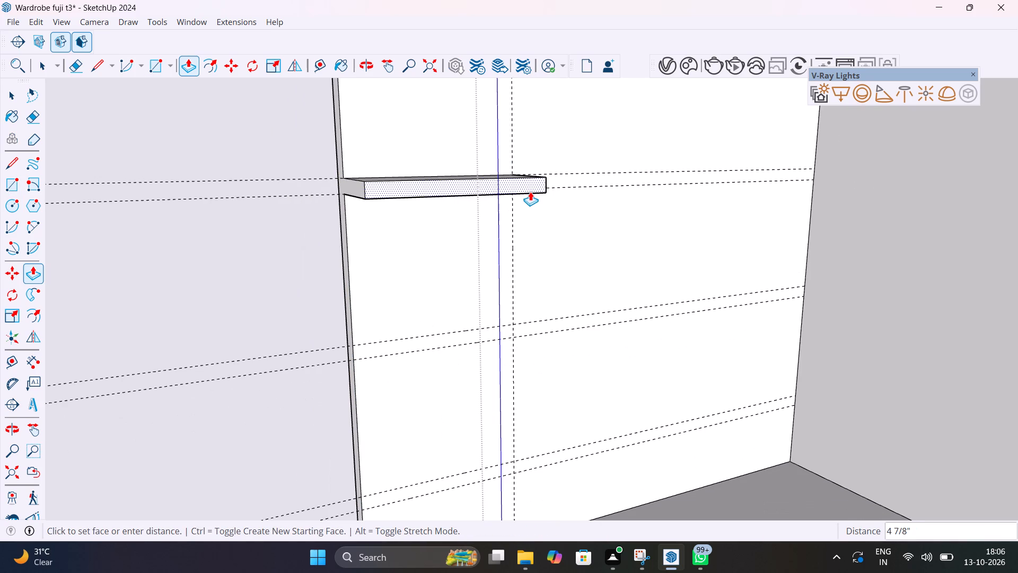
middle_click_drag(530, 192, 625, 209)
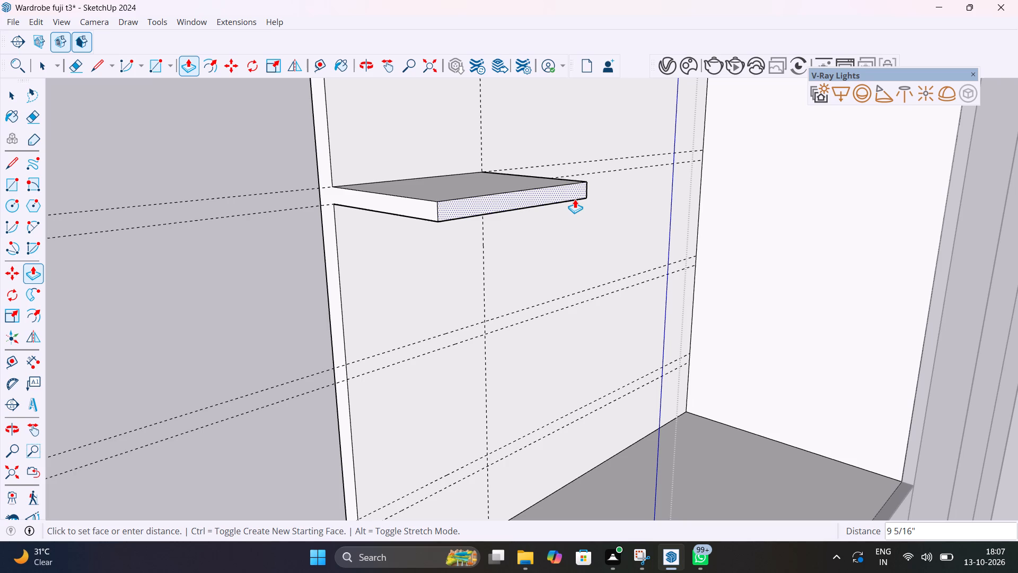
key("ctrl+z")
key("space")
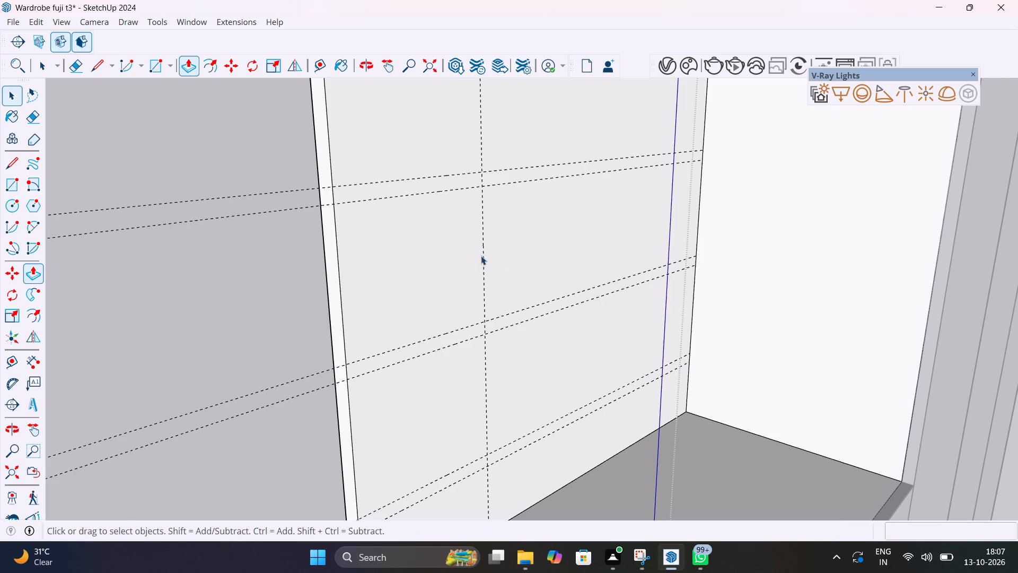
Place a vertical guide on the back panel 0.2" in from its outer vertical edge.
middle_click_drag(458, 269, 328, 280)
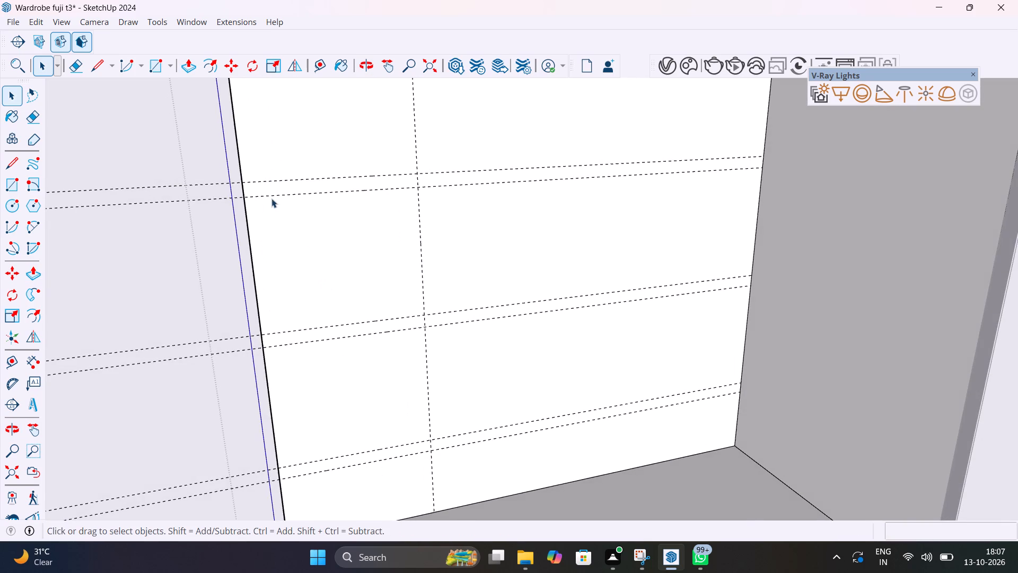
scroll(268, 195, "up", 5)
key("t")
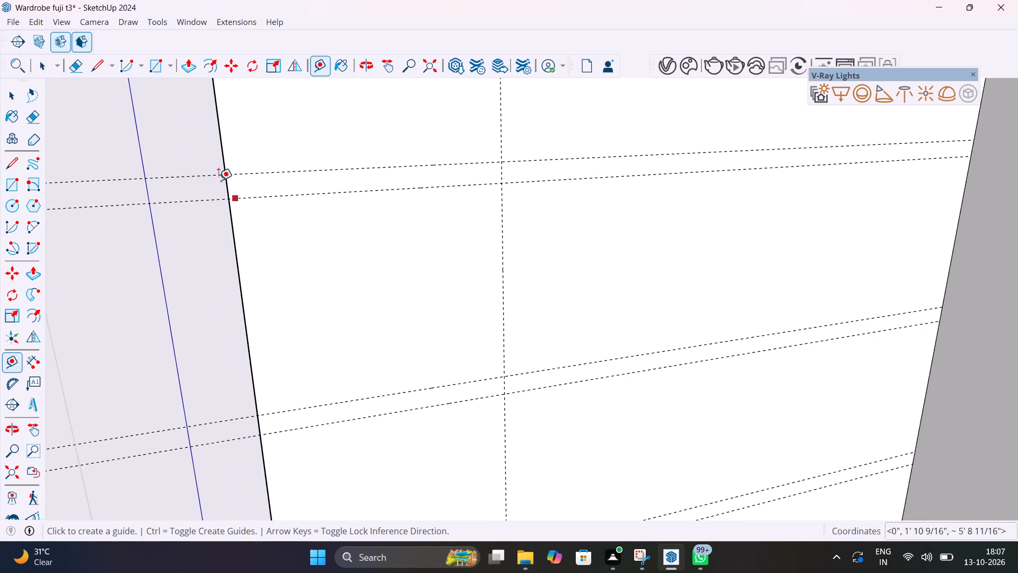
left_click(222, 154)
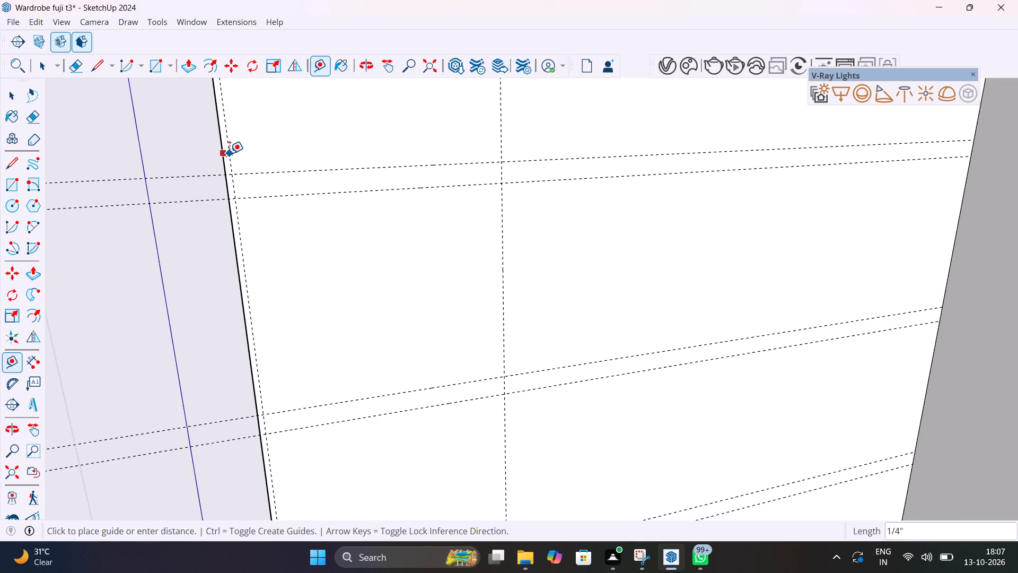
type("1\"")
key("Return")
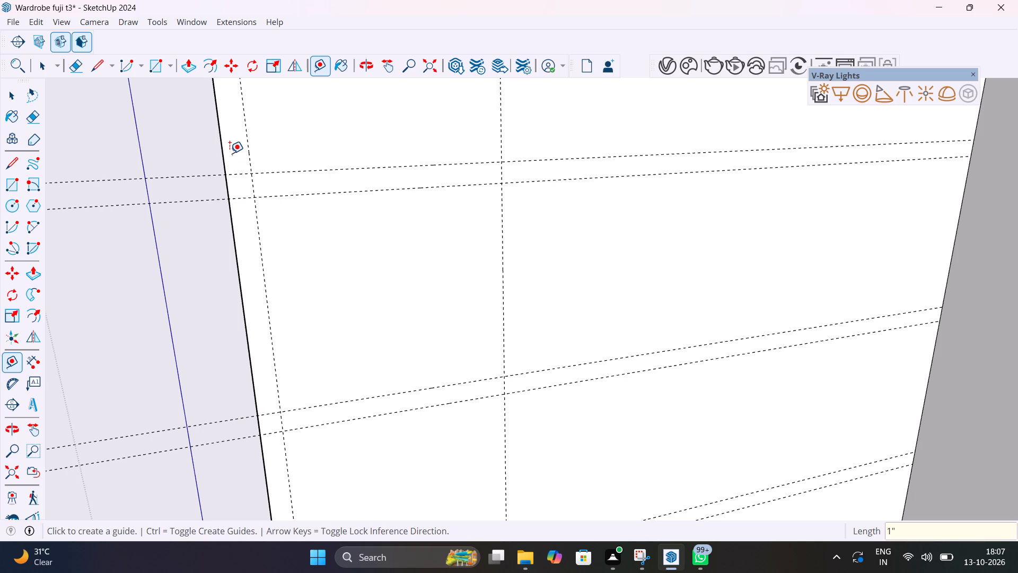
type("0.5\"")
key("Return")
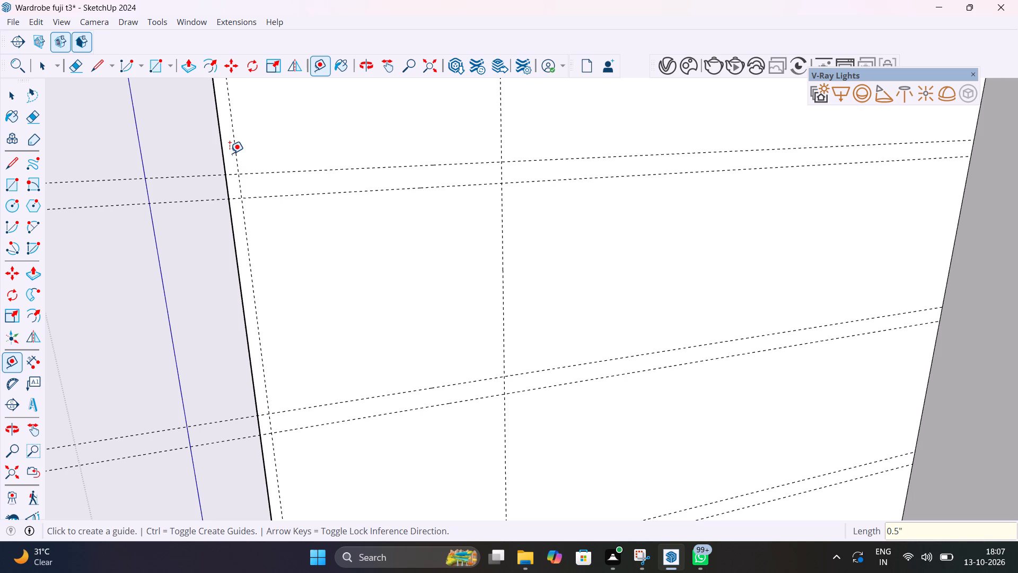
type("0.2\"")
key("Return")
key("space")
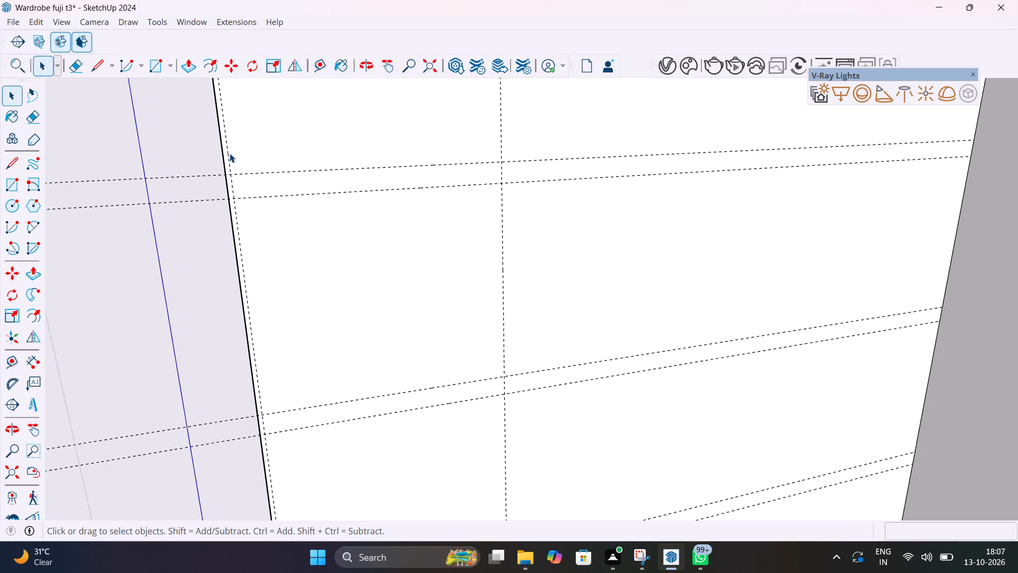
Draw three shelf rectangles, about 11 13/16" by 1", within the three horizontal guide pairs between the two vertical guides.
key("r")
left_click(232, 171)
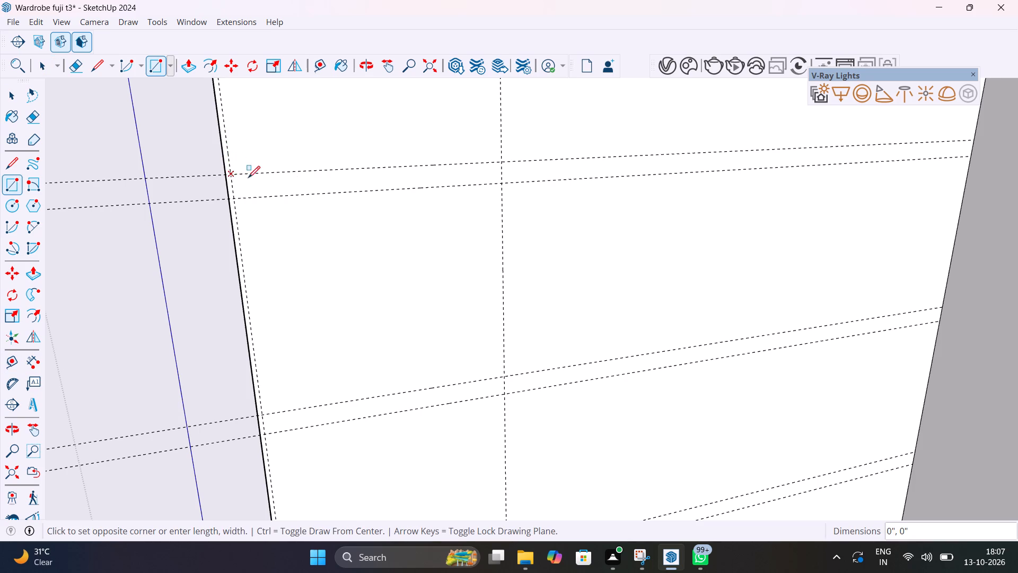
left_click(504, 184)
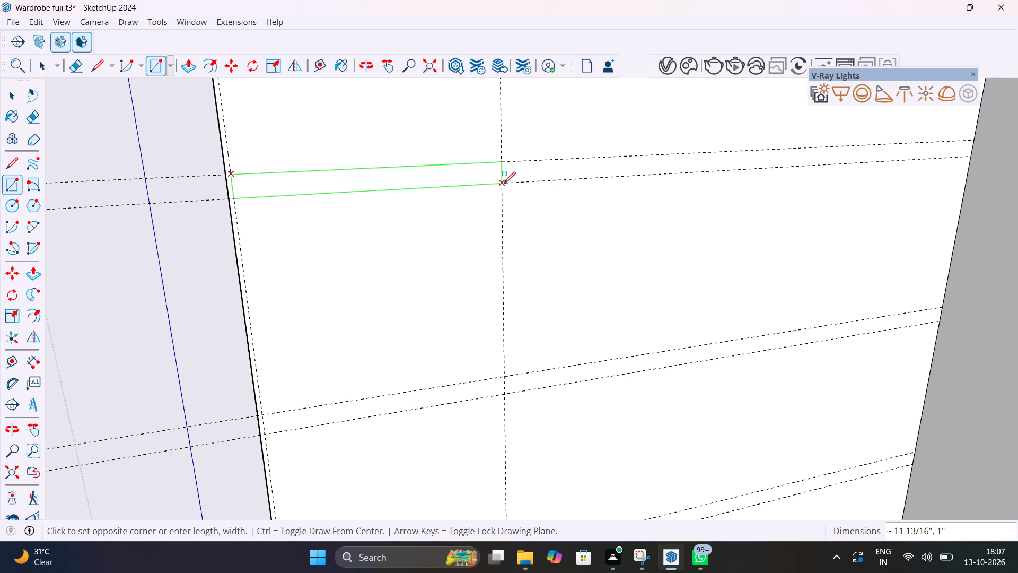
left_click(266, 414)
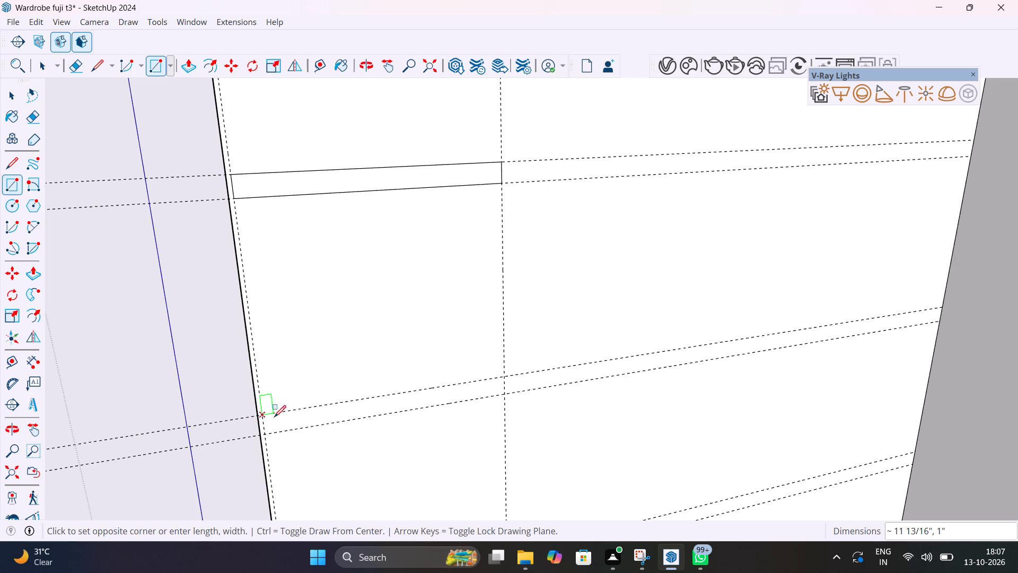
left_click(507, 394)
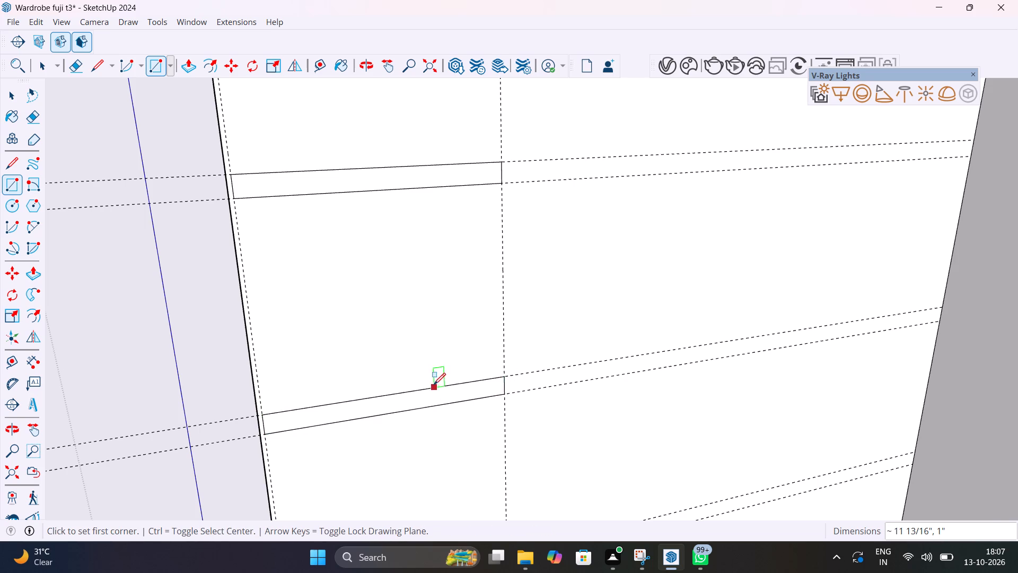
scroll(436, 378, "down", 5)
middle_click_drag(435, 377, 410, 239)
scroll(331, 421, "up", 10)
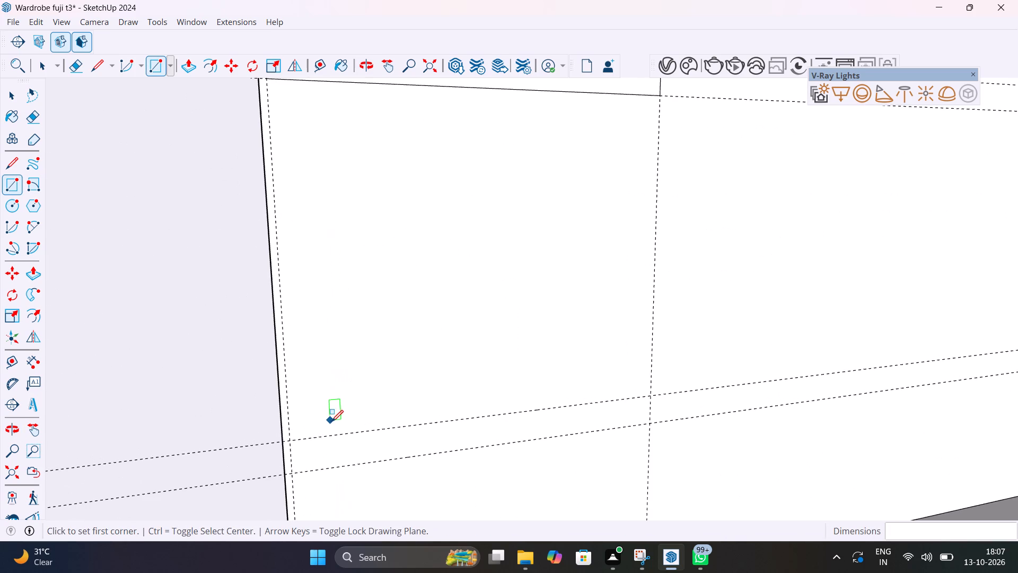
left_click(291, 441)
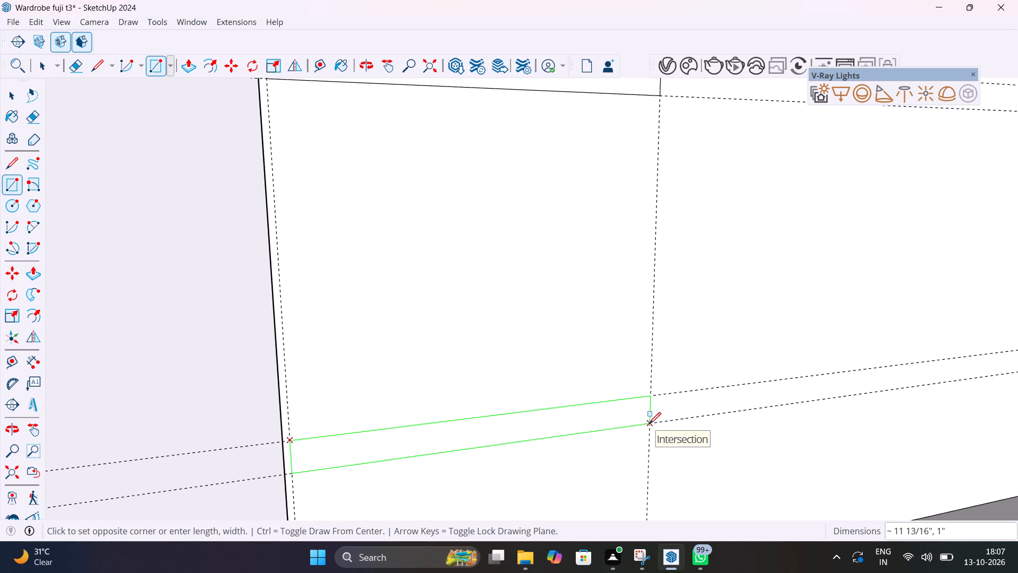
left_click(649, 424)
Extrude the lowest shelf rectangle 1' out from the back panel.
scroll(611, 428, "down", 8)
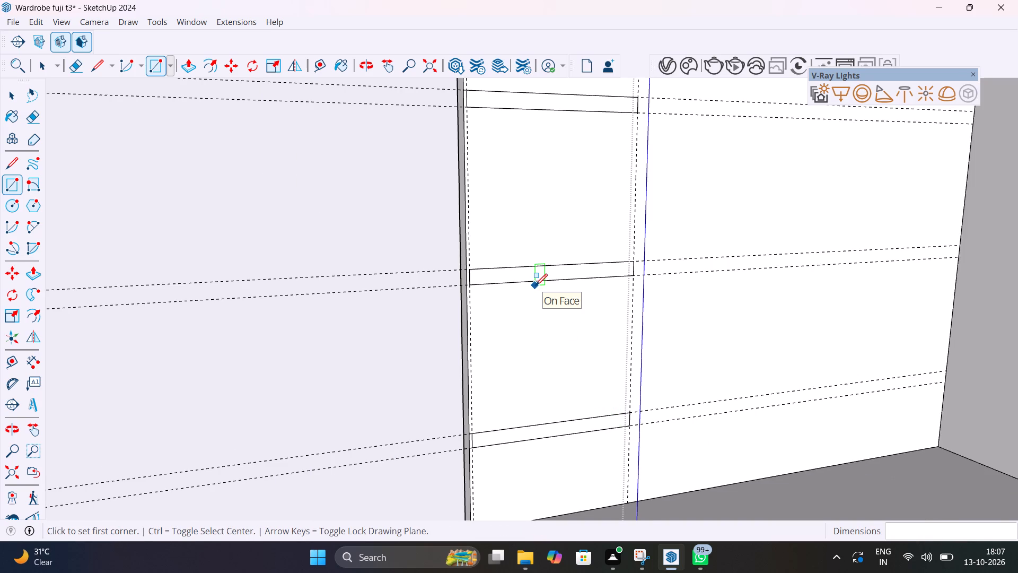
key("p")
left_click(543, 428)
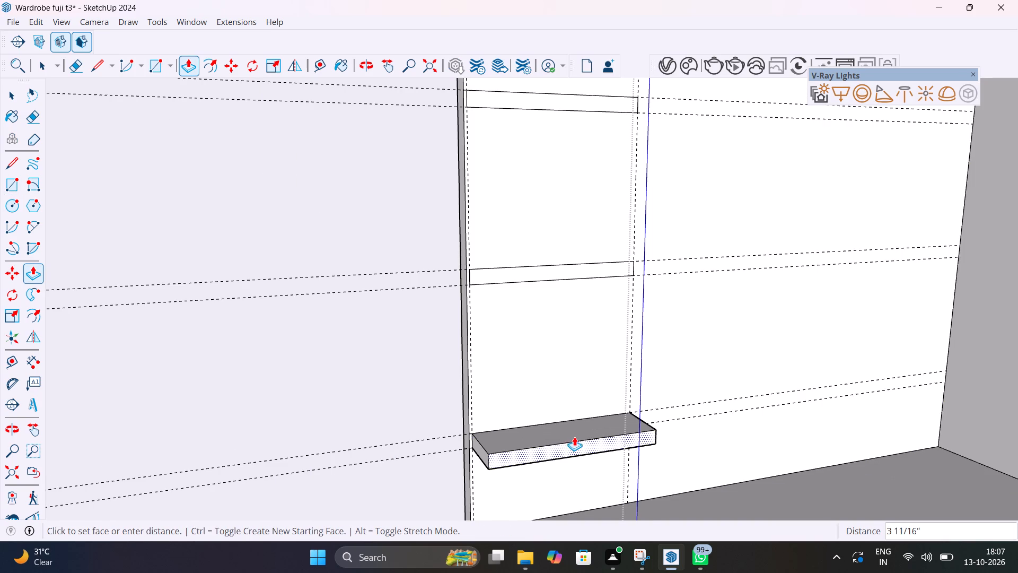
key("1")
key("apostrophe")
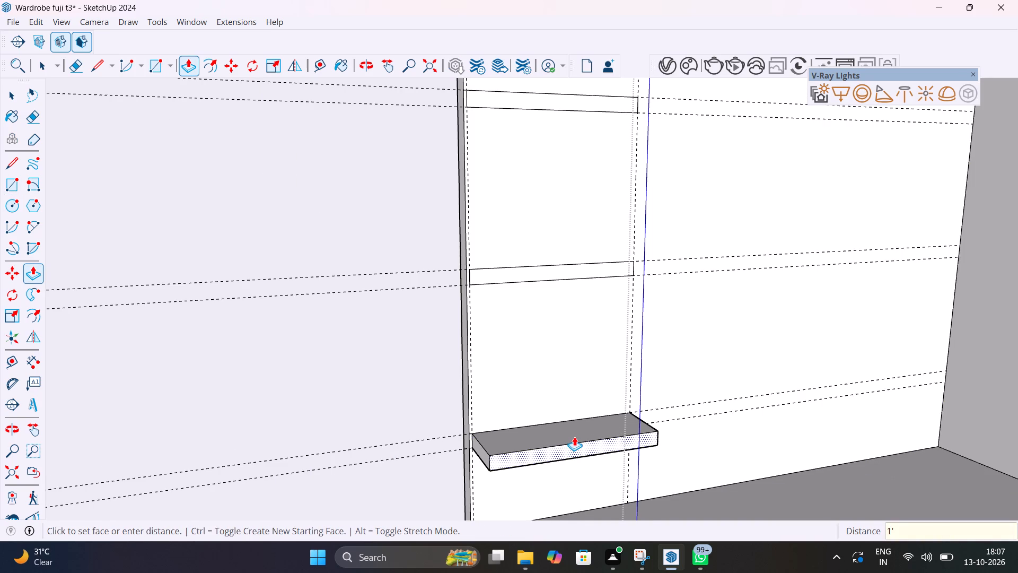
key("Return")
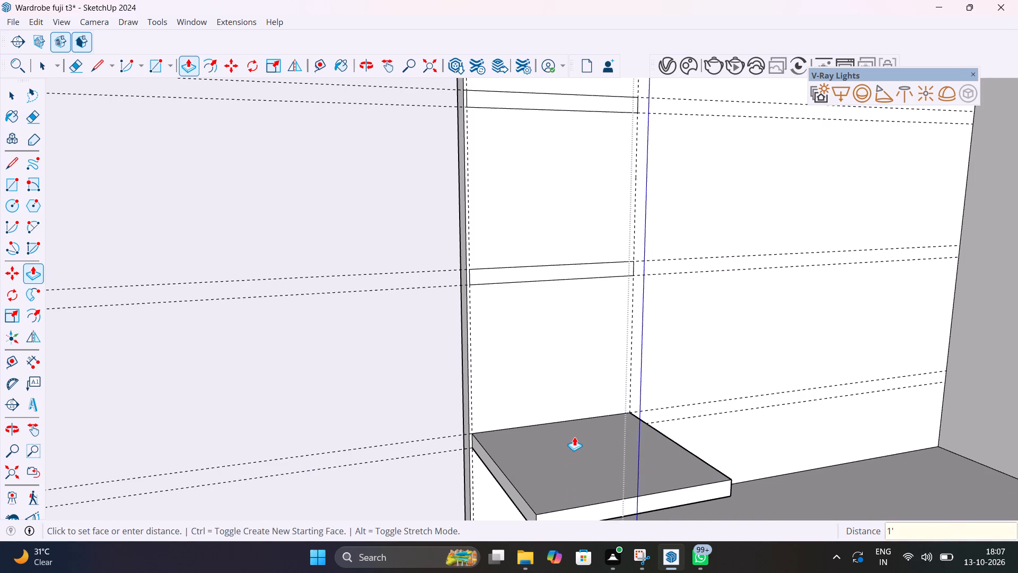
Set the lowest shelf's extrusion to 0.5'.
scroll(574, 437, "down", 6)
type("0.5'")
key("Return")
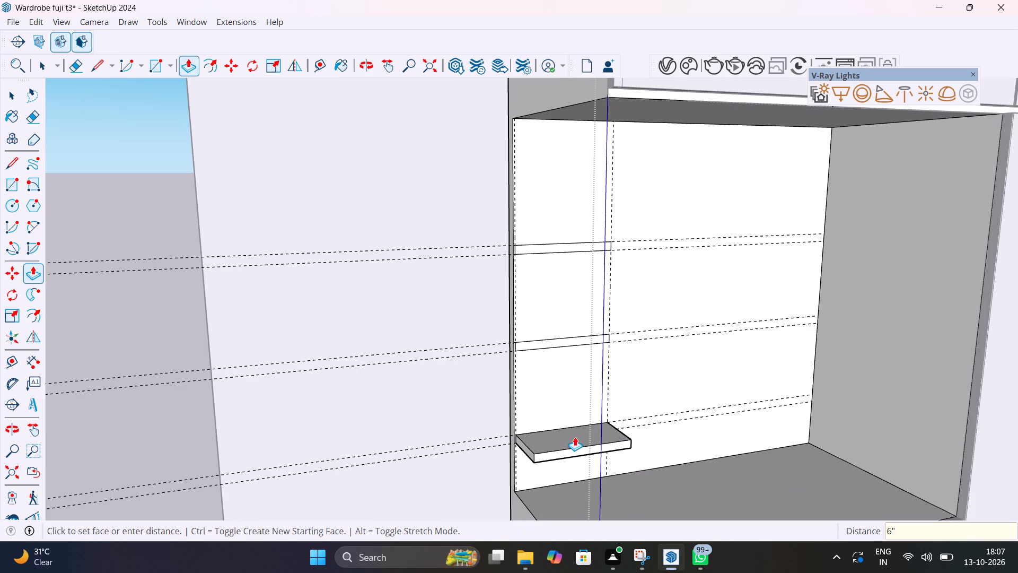
Extrude the middle and top shelf rectangles out from the back panel by the same 0.5'.
scroll(563, 328, "up", 9)
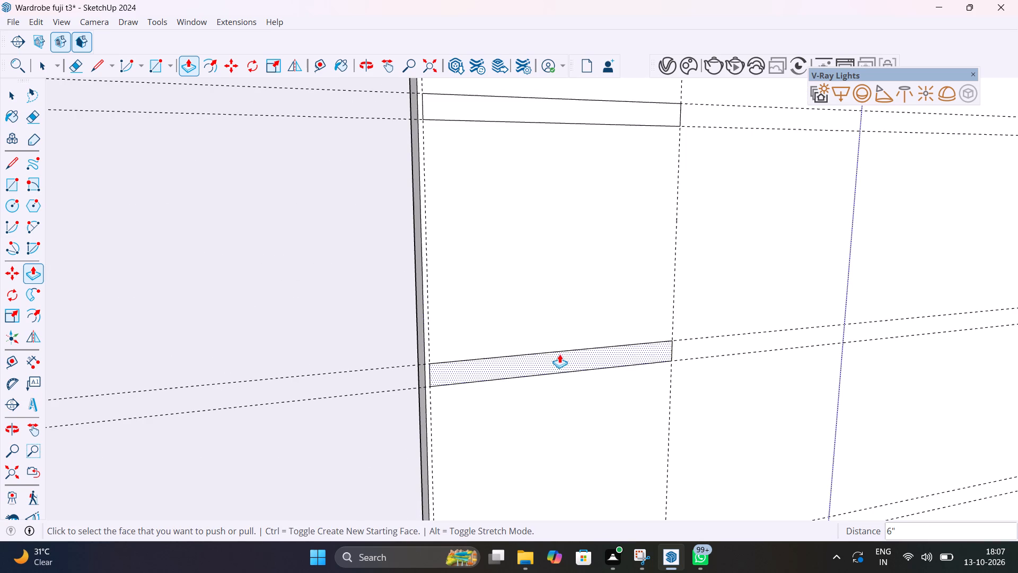
double_click(559, 357)
scroll(556, 357, "down", 6)
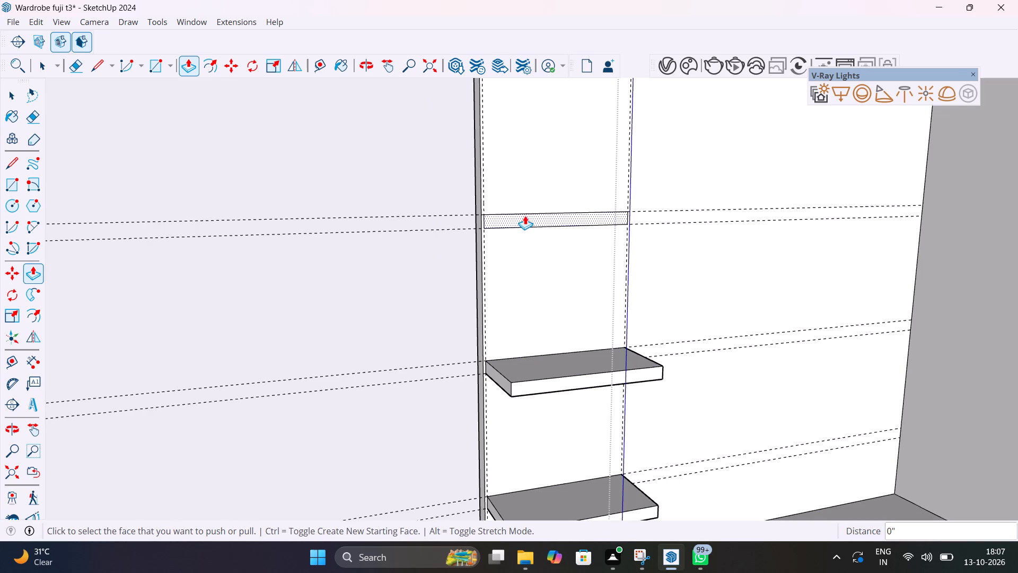
double_click(525, 215)
scroll(541, 232, "down", 13)
middle_click_drag(555, 277, 358, 288)
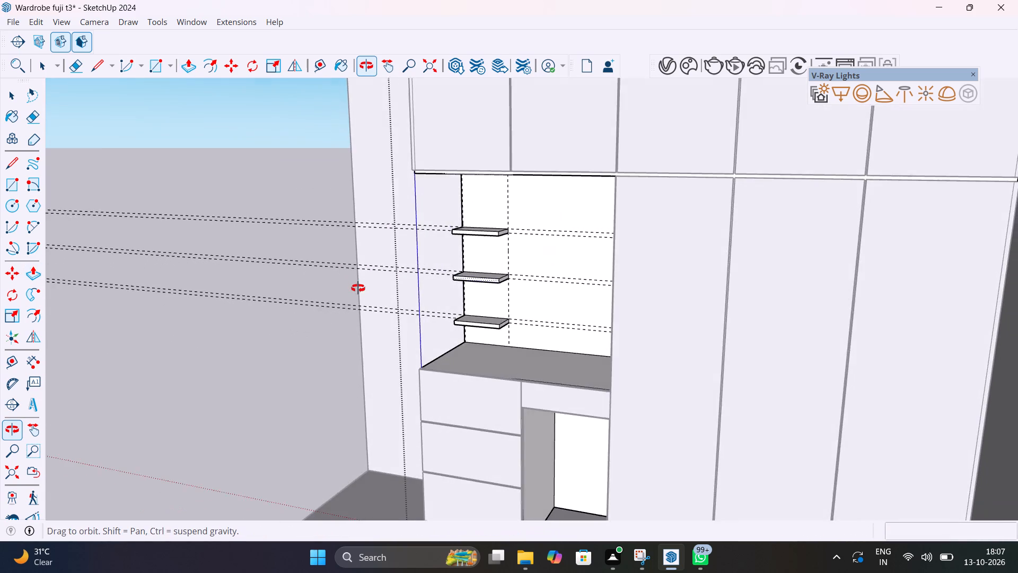
middle_click_drag(358, 288, 426, 297)
Place a vertical guide on the back panel 0.5" beyond the guide at the shelves' inner ends.
scroll(532, 252, "up", 10)
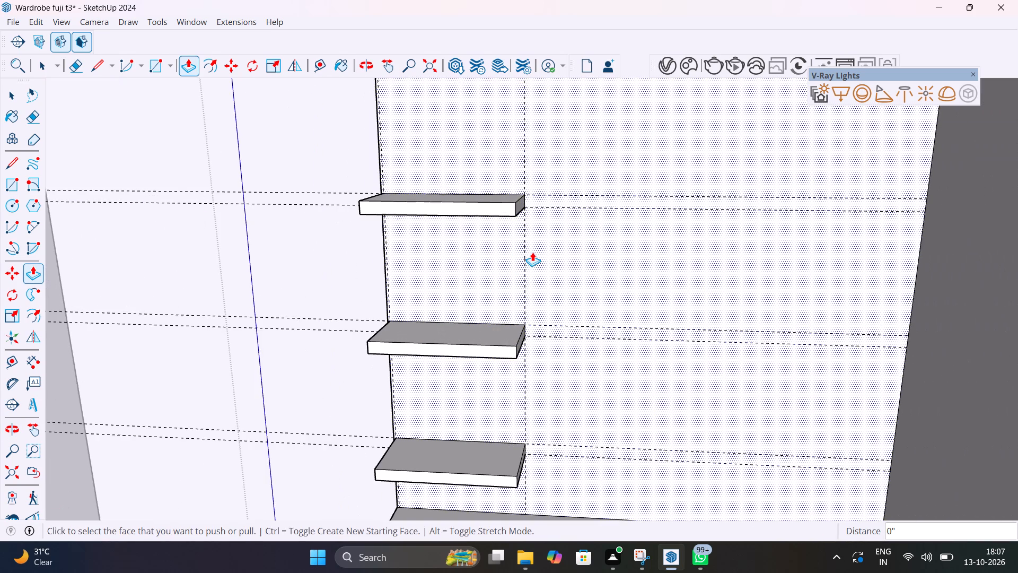
key("space")
key("t")
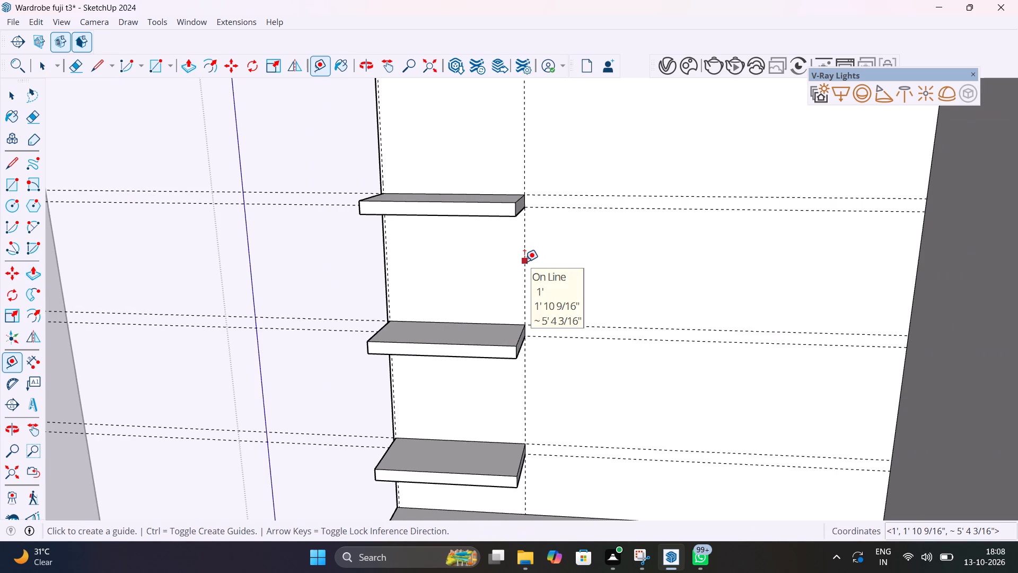
left_click(524, 262)
type("1\"")
key("Return")
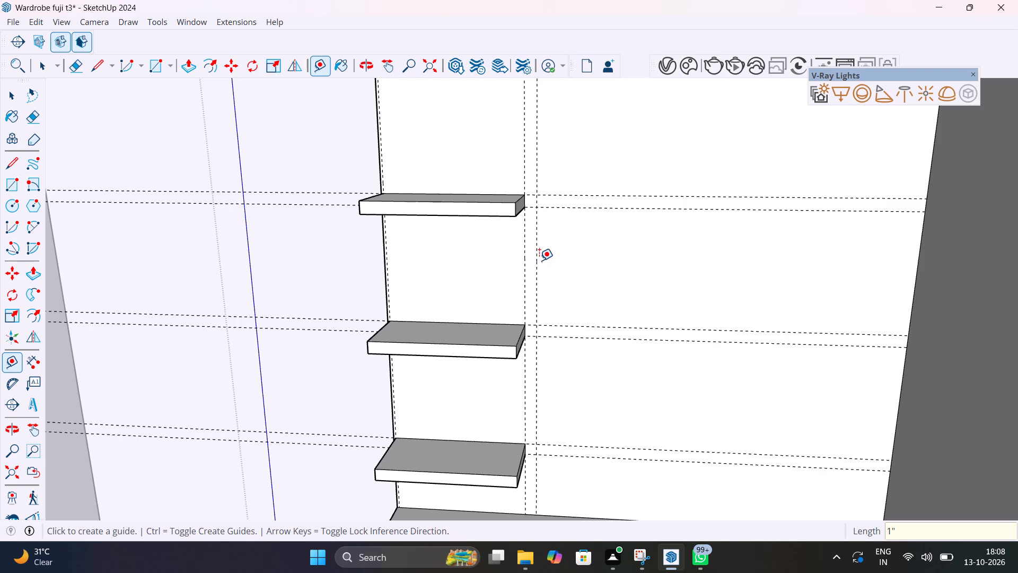
type("0.5\"")
key("Return")
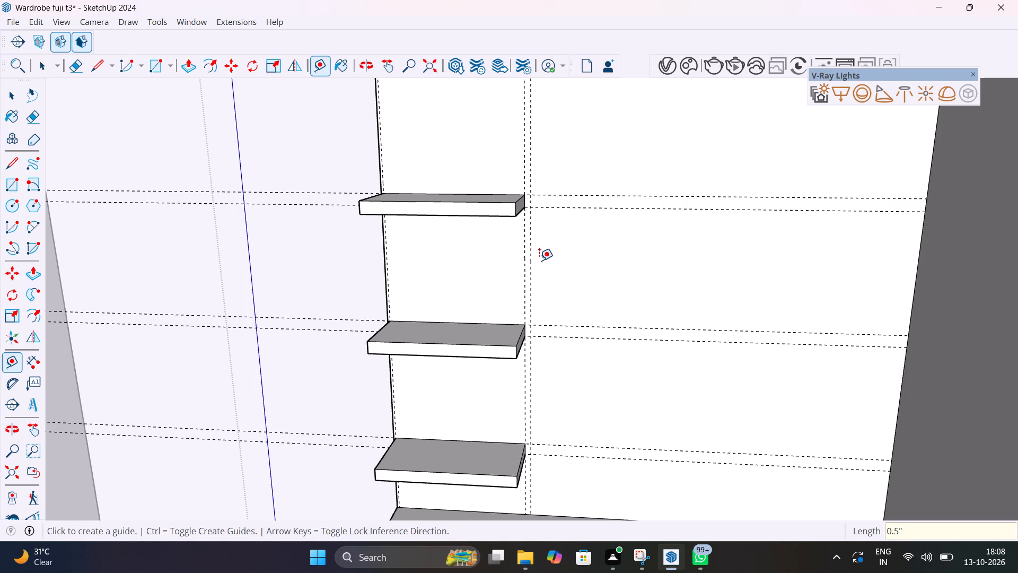
key("space")
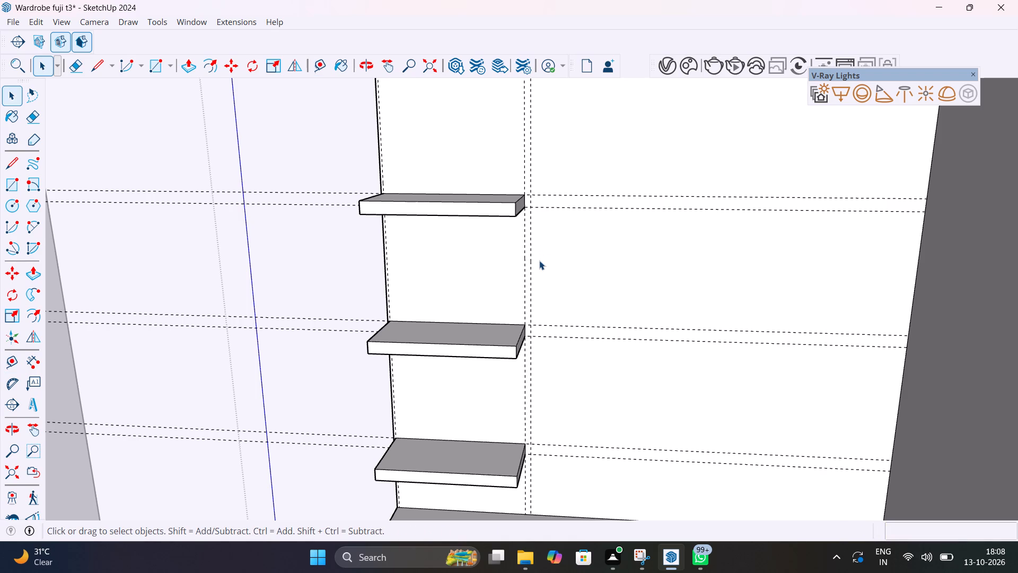
Draw a vertical strip rectangle, 1/2" by about 3' 6 9/16", between the two close guides over the back panel's full height.
scroll(539, 261, "down", 6)
middle_click_drag(540, 261, 578, 310, "shift")
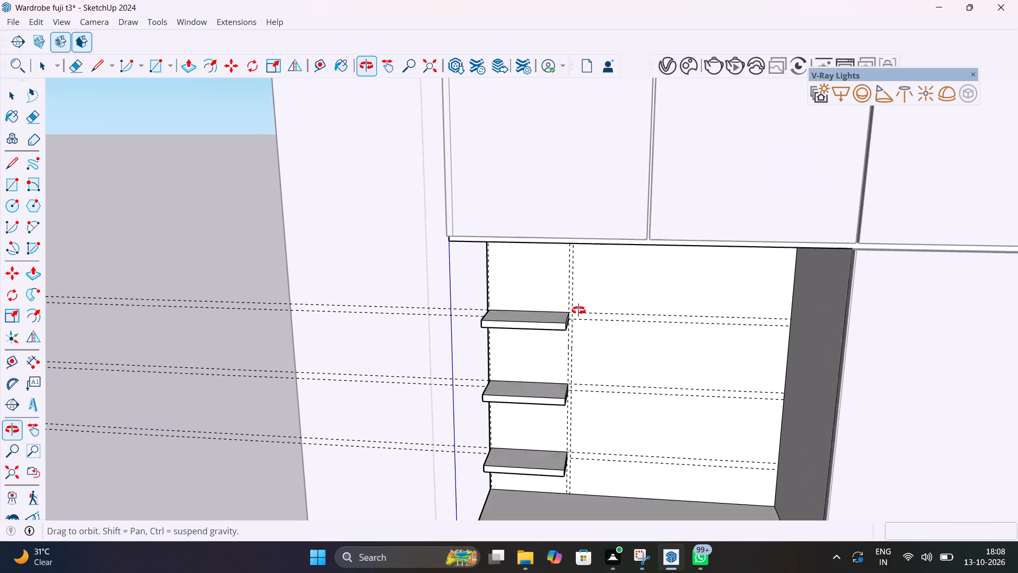
middle_click_drag(578, 310, 613, 227, "shift")
scroll(568, 221, "up", 16)
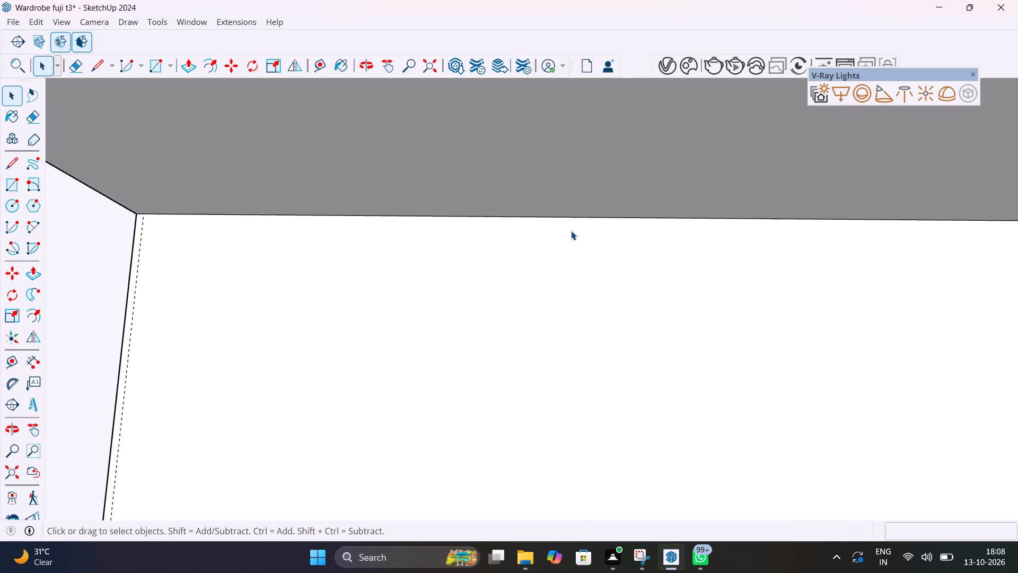
key("r")
scroll(571, 237, "down", 8)
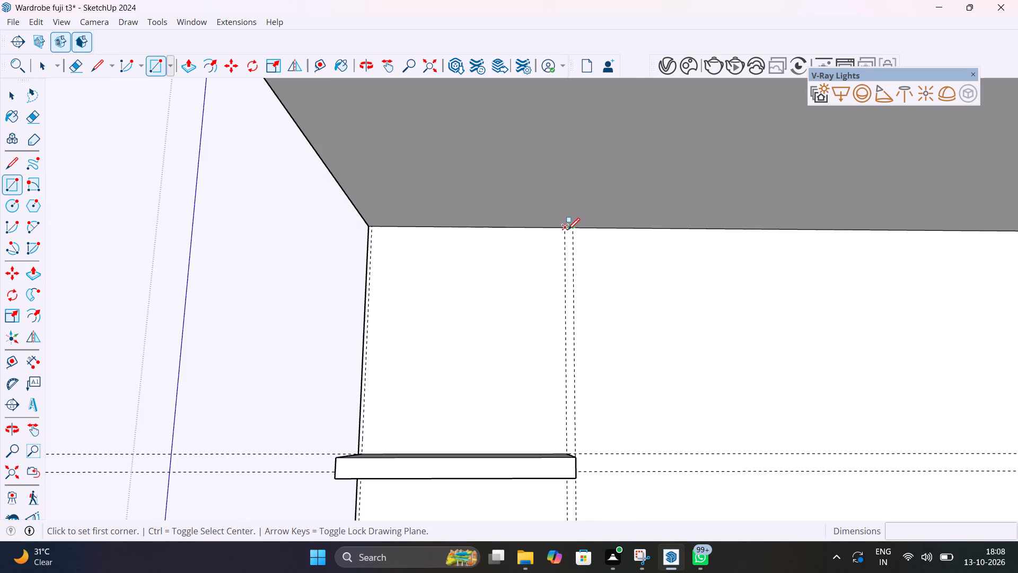
left_click(567, 229)
scroll(581, 305, "down", 4)
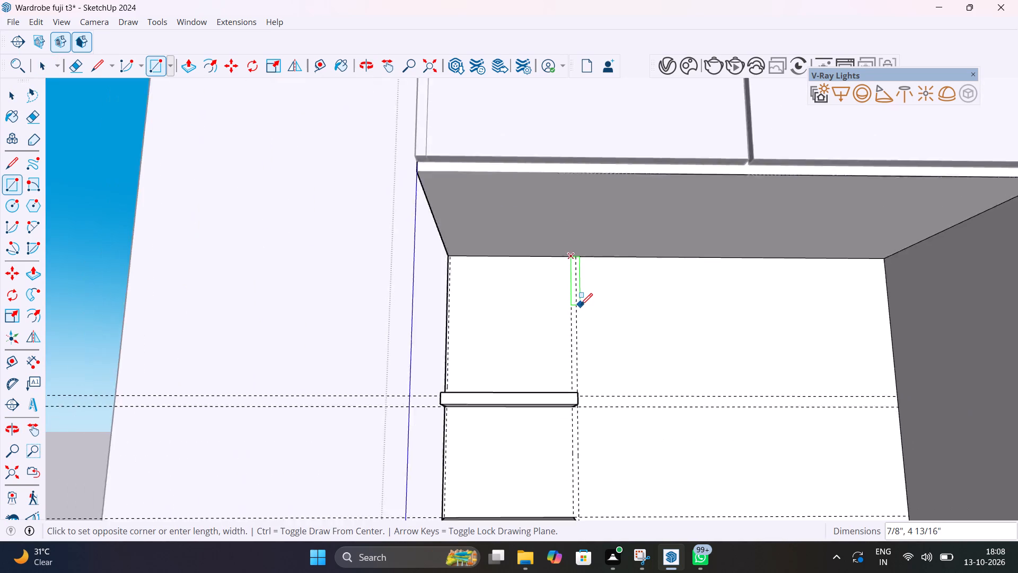
scroll(581, 305, "down", 13)
middle_click_drag(592, 376, 592, 453)
scroll(582, 429, "up", 4)
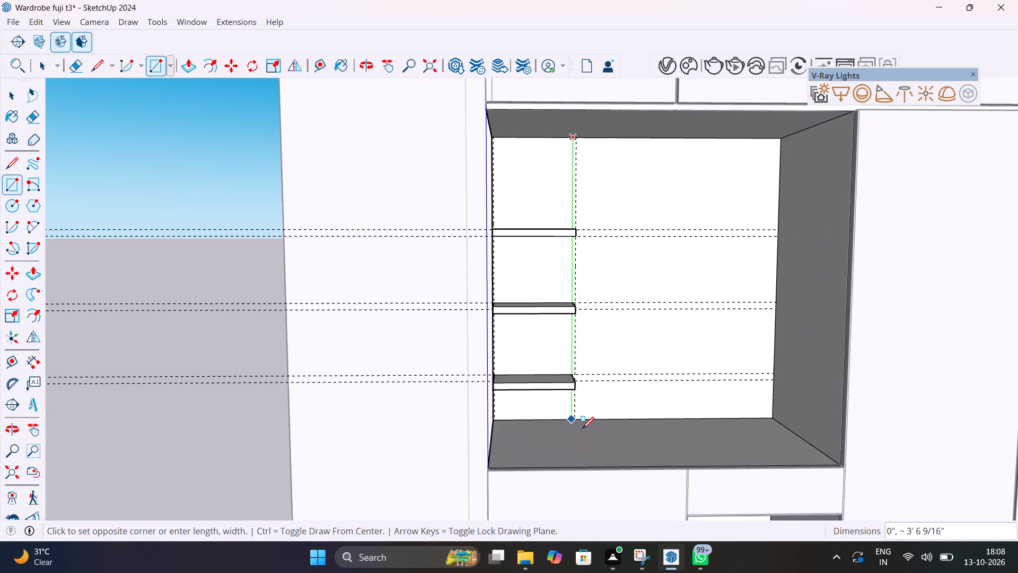
scroll(582, 429, "up", 20)
scroll(555, 395, "up", 1)
middle_click_drag(540, 390, 488, 387)
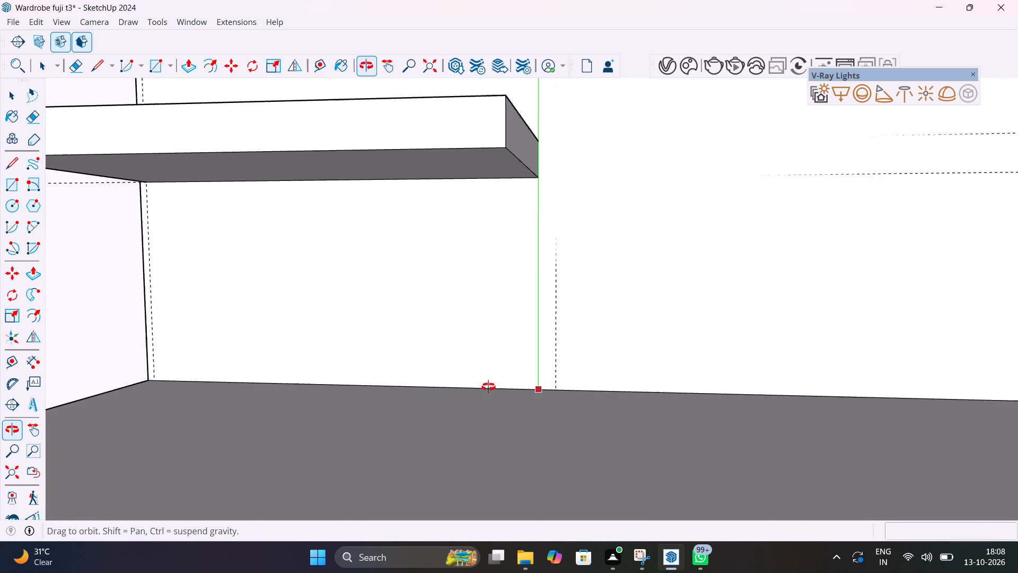
middle_click_drag(488, 387, 478, 388)
scroll(478, 388, "up", 1)
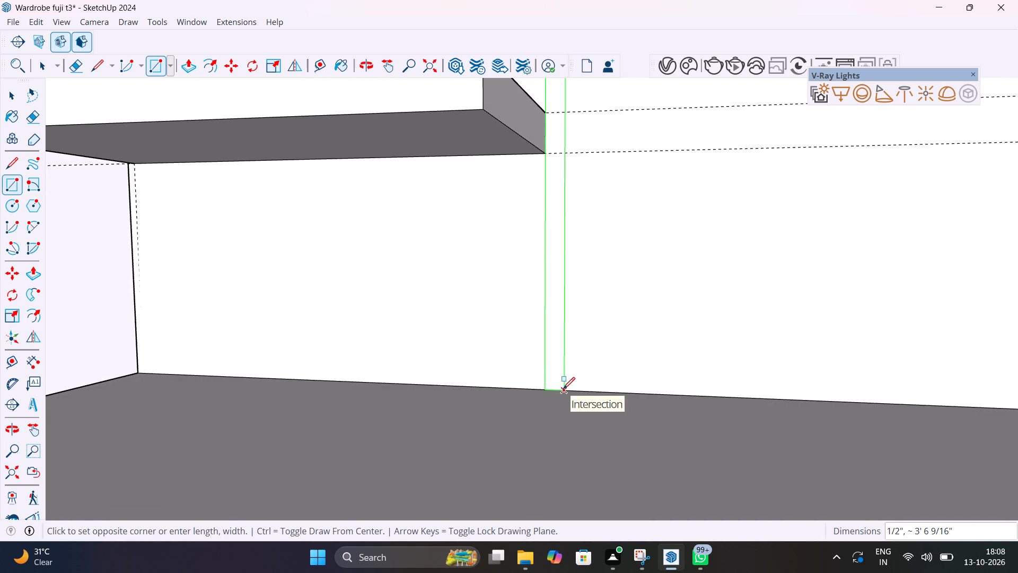
left_click(563, 389)
scroll(567, 384, "down", 20)
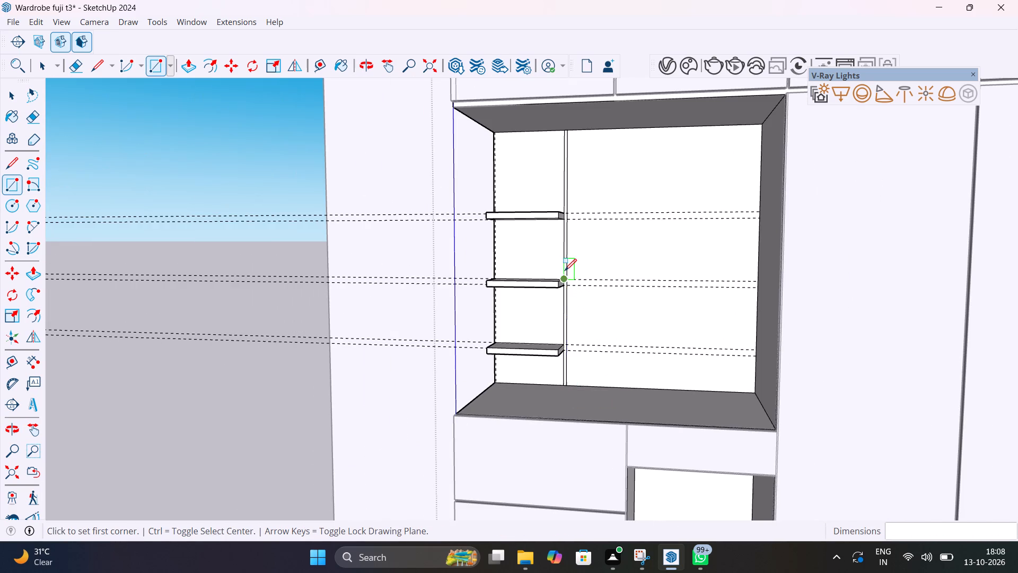
Extrude the vertical strip beside the shelves 0.3" out from the back panel.
scroll(565, 263, "up", 15)
key("p")
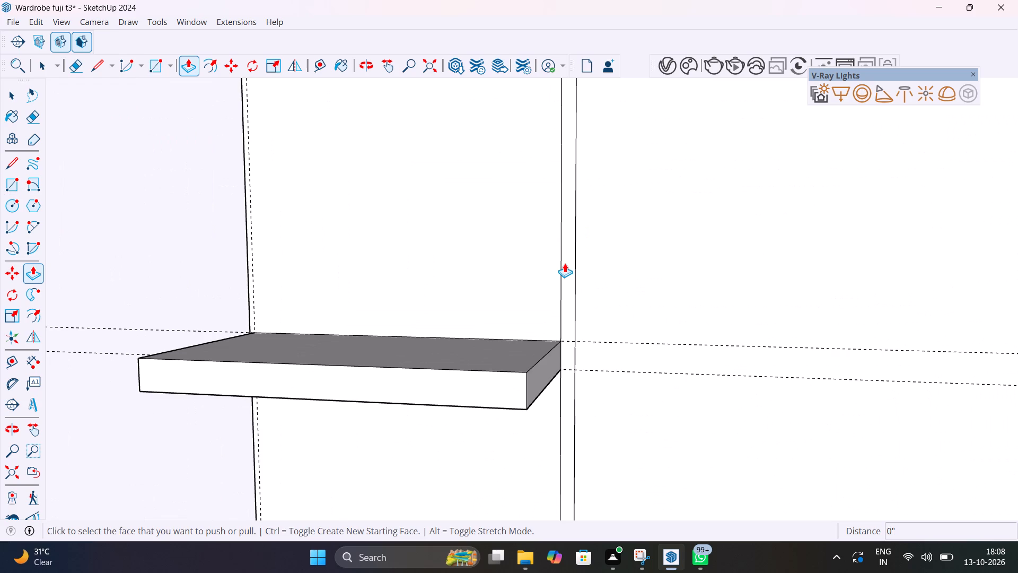
left_click(571, 270)
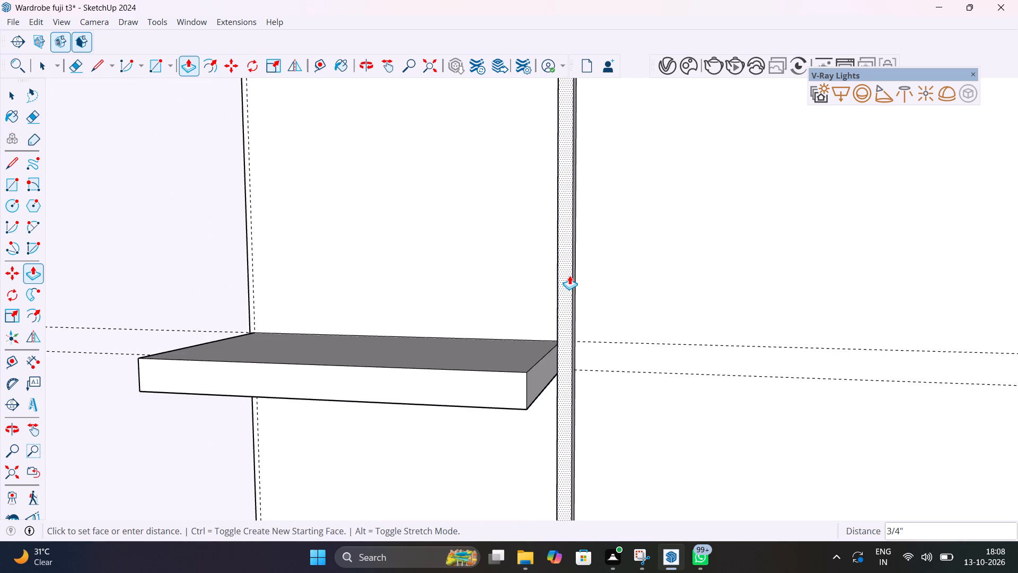
type("0.3\"")
key("Return")
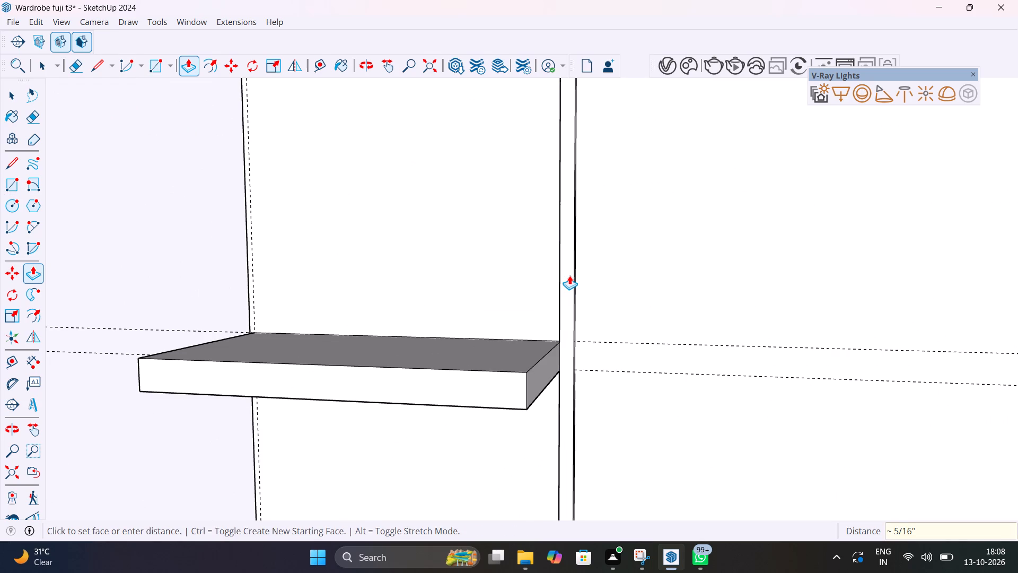
scroll(584, 289, "up", 1)
middle_click_drag(584, 289, 462, 319)
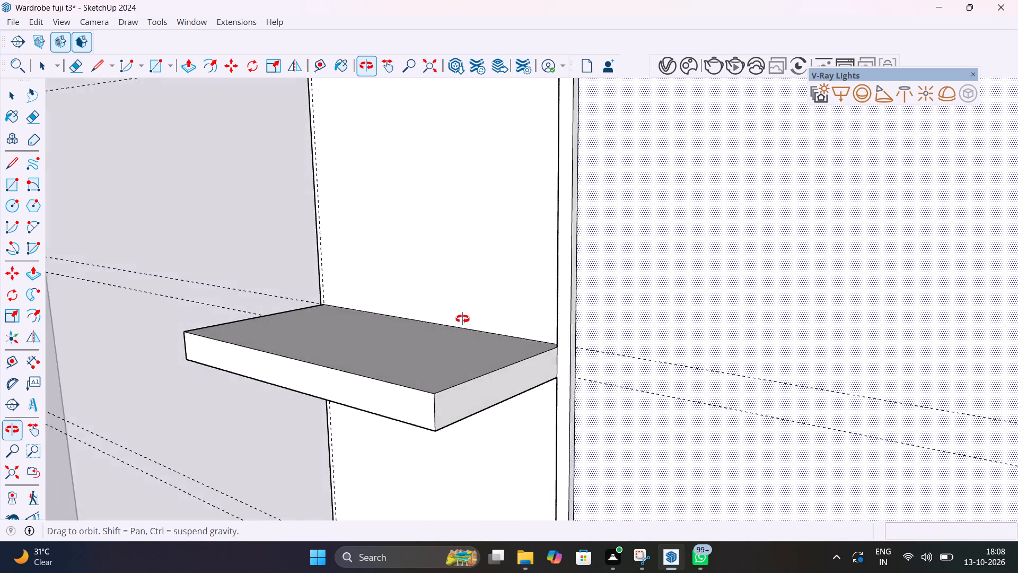
middle_click_drag(462, 319, 513, 411)
key("space")
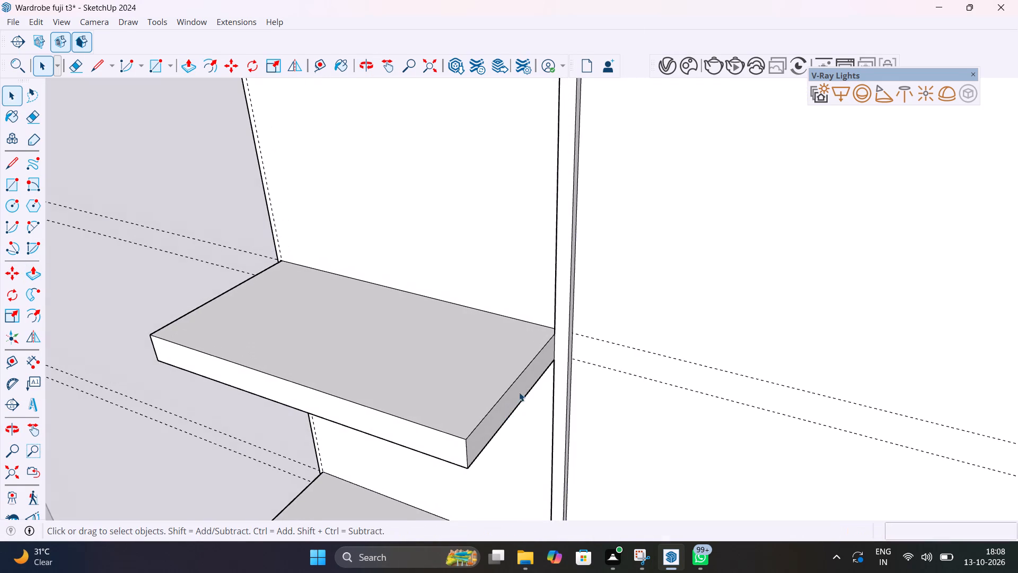
Delete all construction guides around the desk's shelves.
scroll(519, 392, "down", 12)
left_click(370, 277)
scroll(365, 278, "up", 1)
scroll(365, 278, "down", 5)
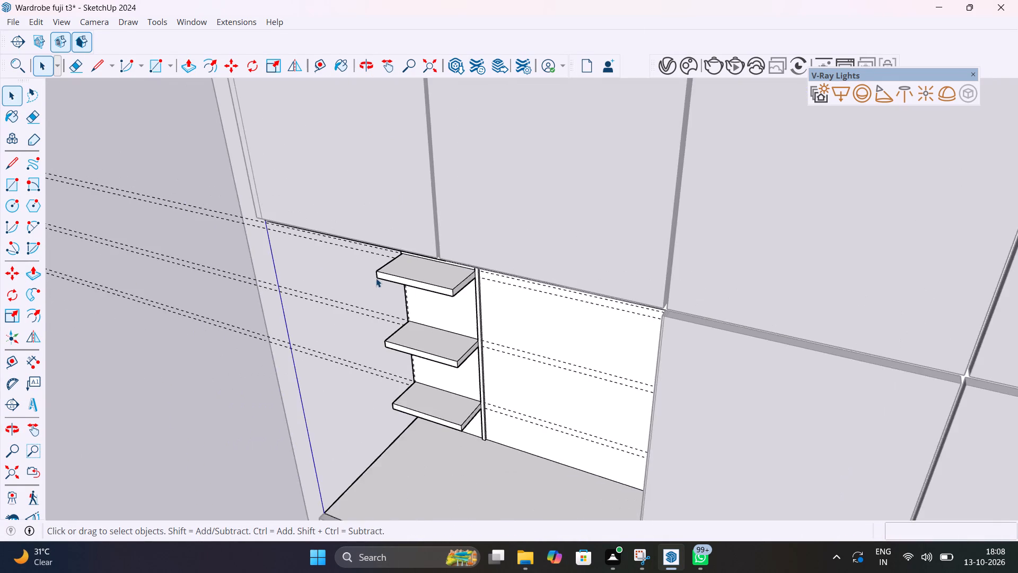
scroll(376, 278, "down", 1)
middle_click_drag(377, 278, 489, 240)
left_click(40, 29)
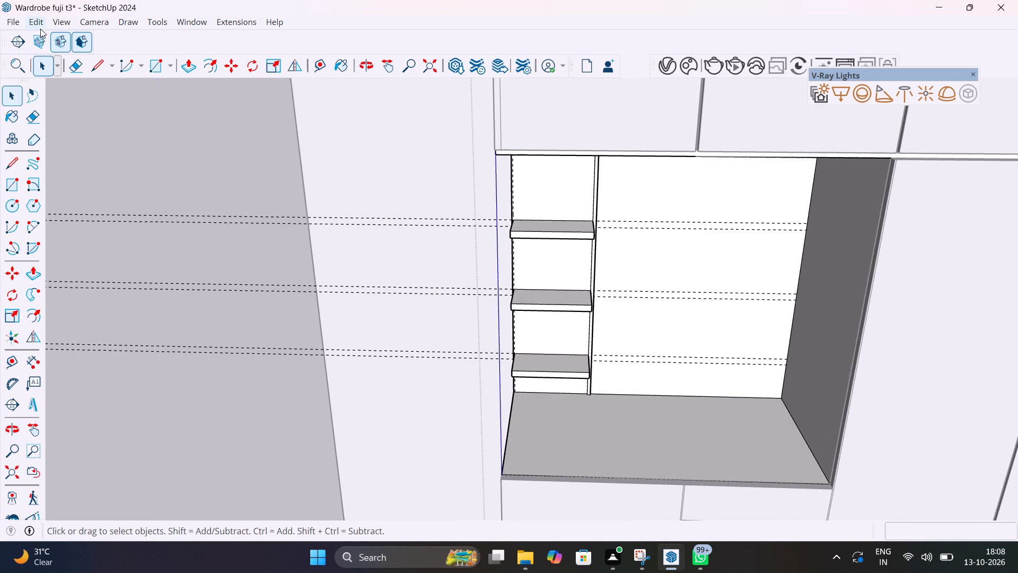
left_click(84, 162)
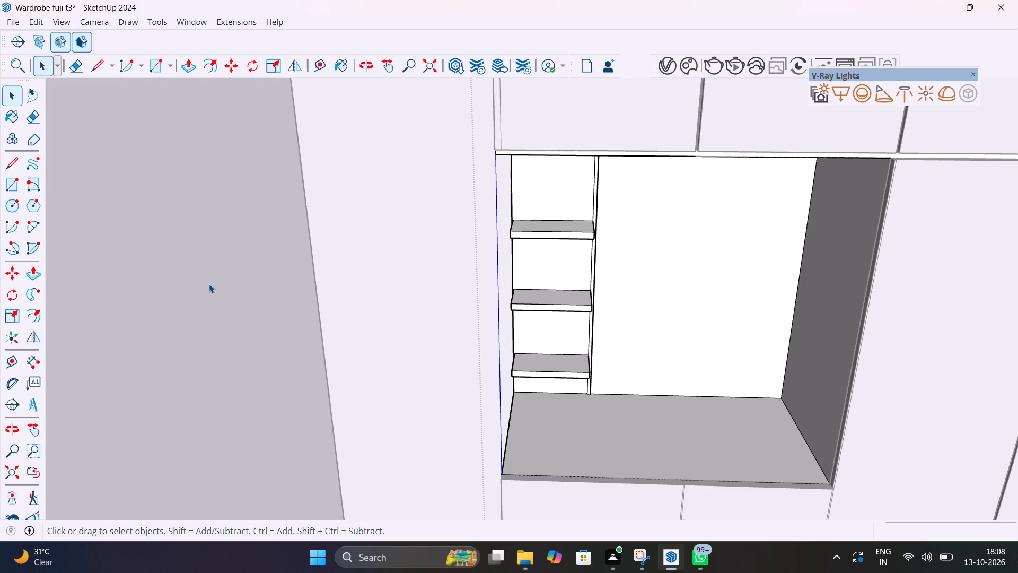
Examine the shelves and wardrobe from several angles, and leave the group being edited to view the whole room.
scroll(209, 284, "down", 4)
middle_click_drag(235, 312, 522, 336)
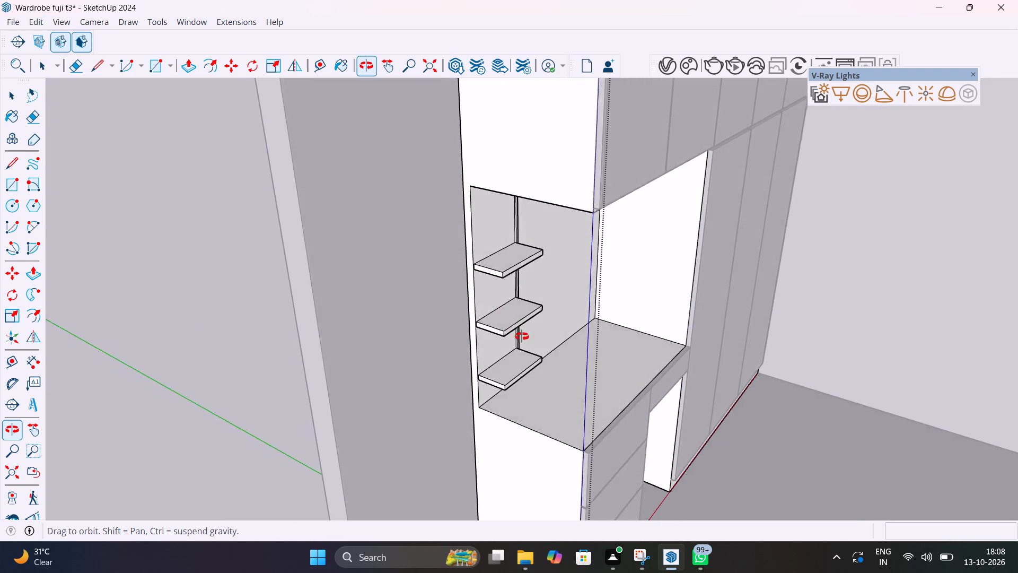
middle_click_drag(522, 336, 393, 301)
scroll(403, 224, "down", 4)
middle_click_drag(430, 247, 394, 226)
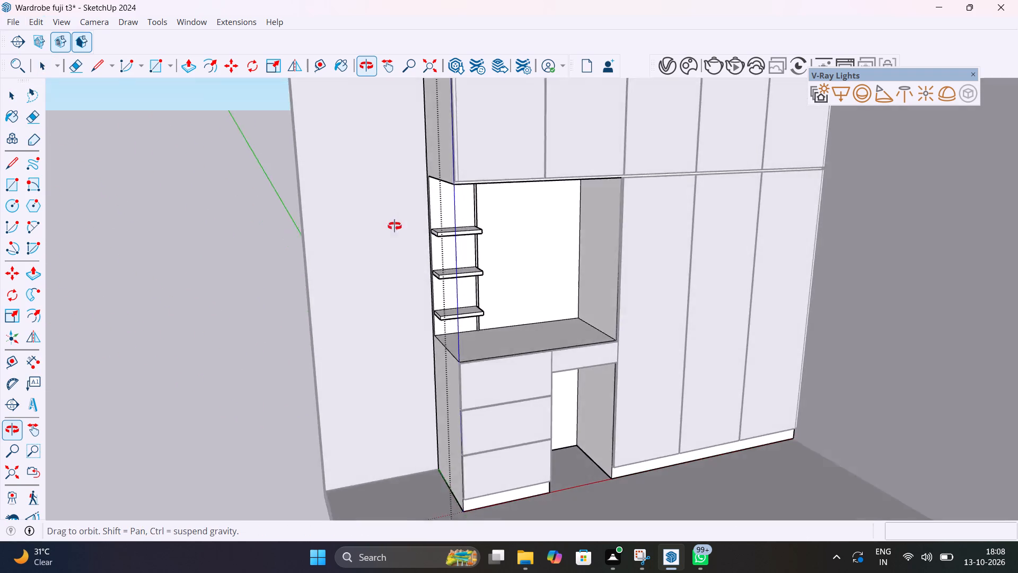
middle_click_drag(394, 226, 311, 160)
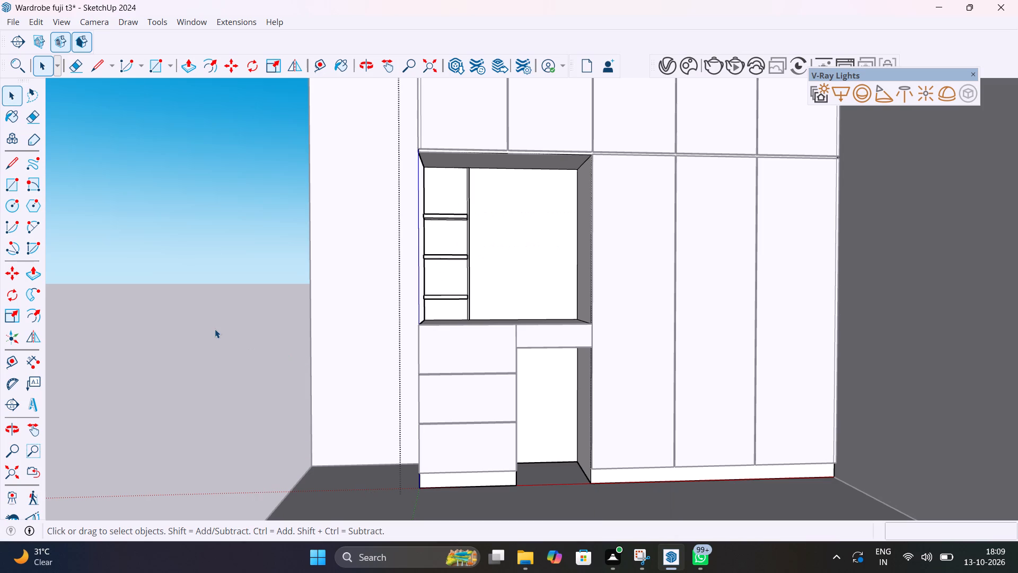
middle_click_drag(224, 331, 330, 453)
left_click(203, 351)
scroll(297, 335, "down", 7)
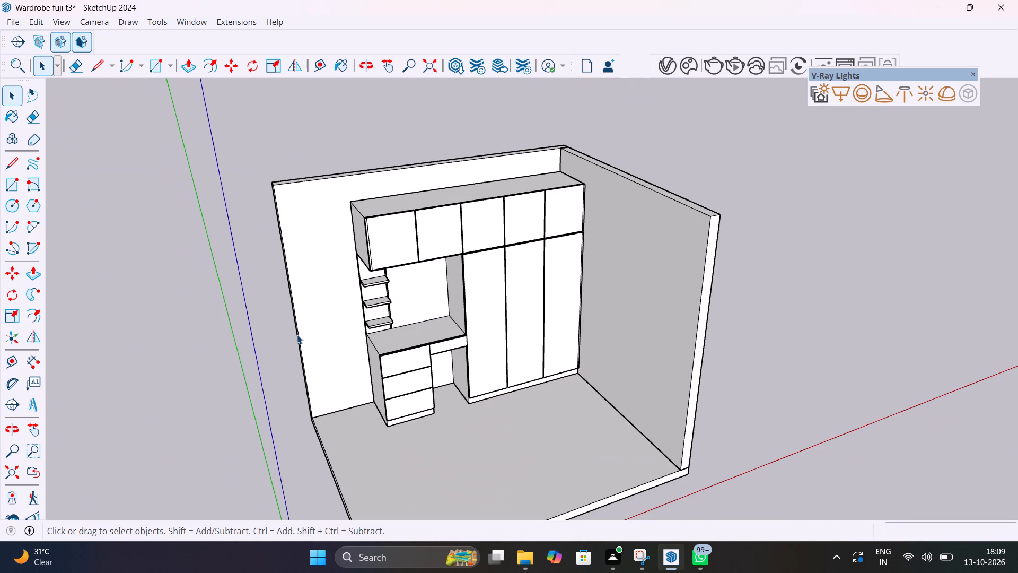
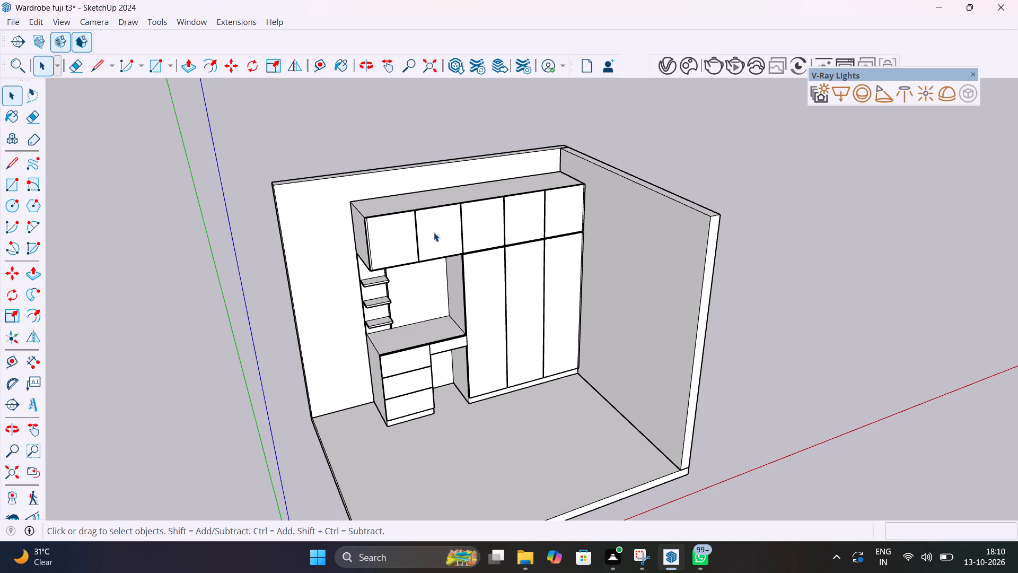
Examine the whole wardrobe and desk unit in the room from several angles.
left_click(345, 277)
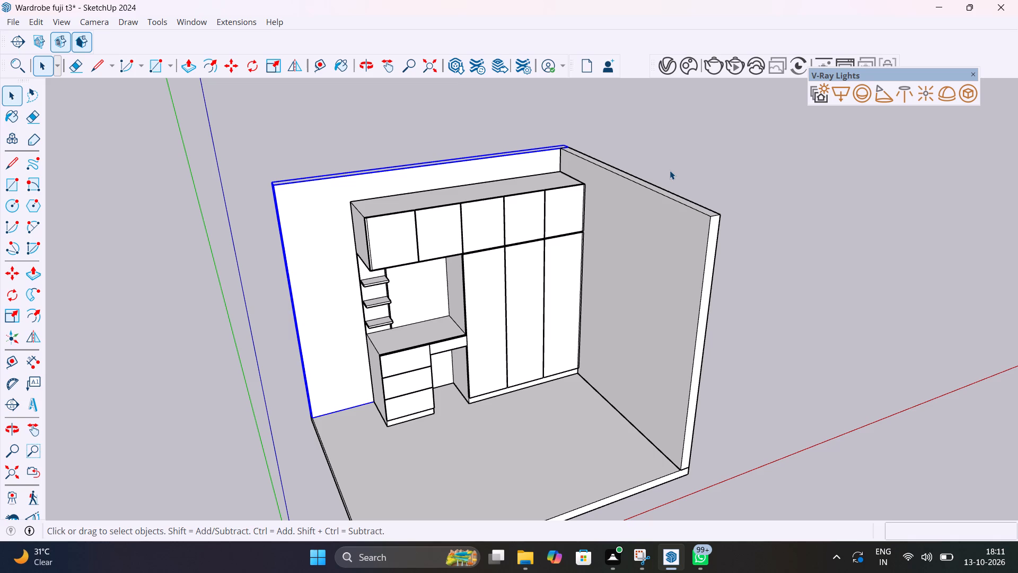
left_click(741, 195)
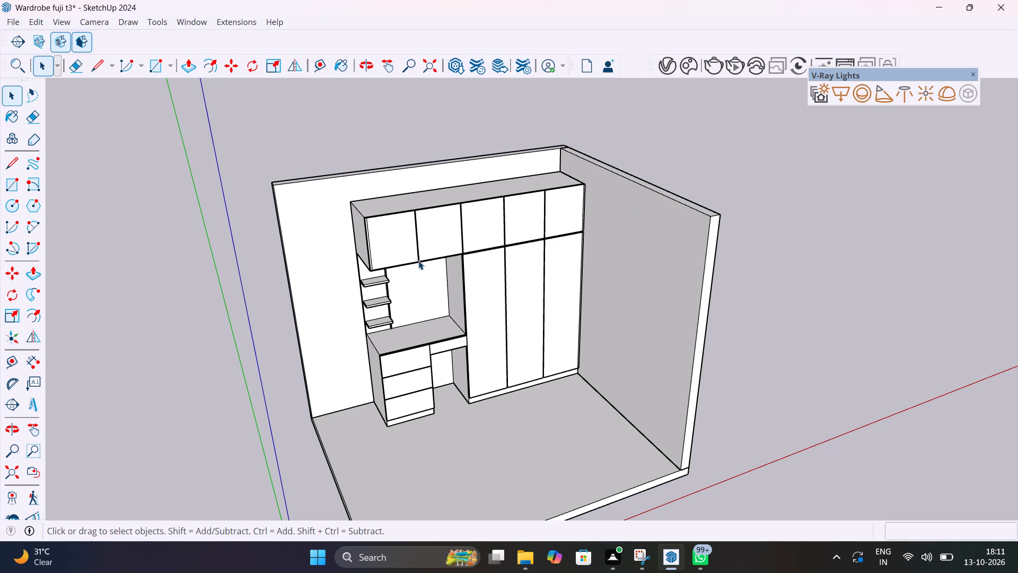
scroll(418, 261, "up", 10)
middle_click_drag(418, 261, 481, 254)
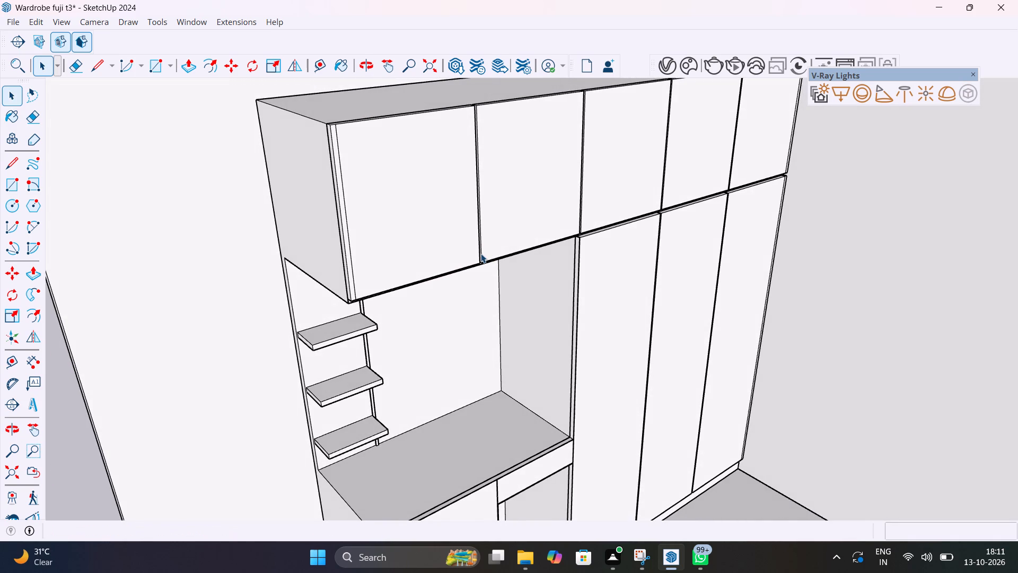
scroll(481, 254, "down", 1)
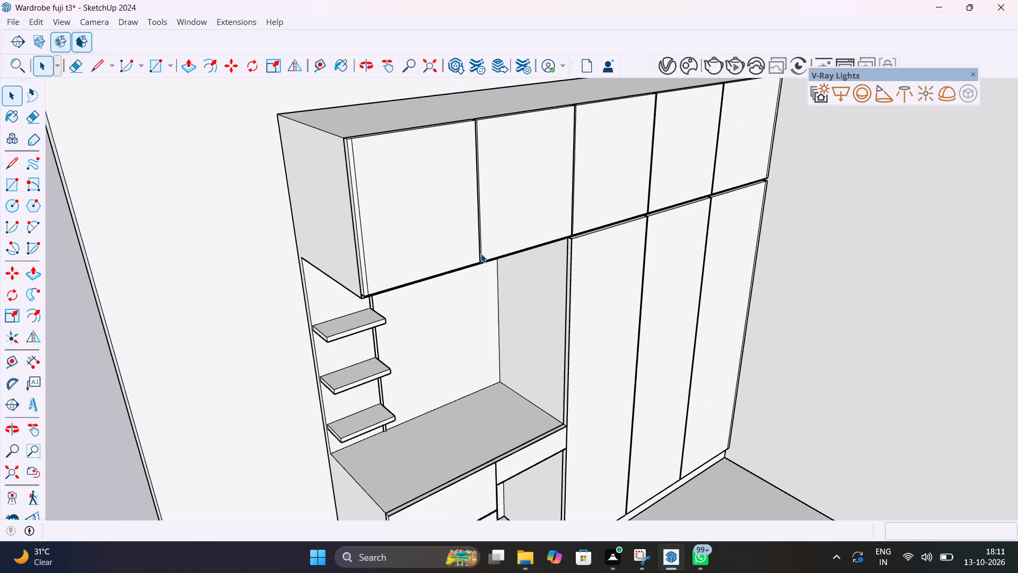
scroll(481, 254, "down", 1)
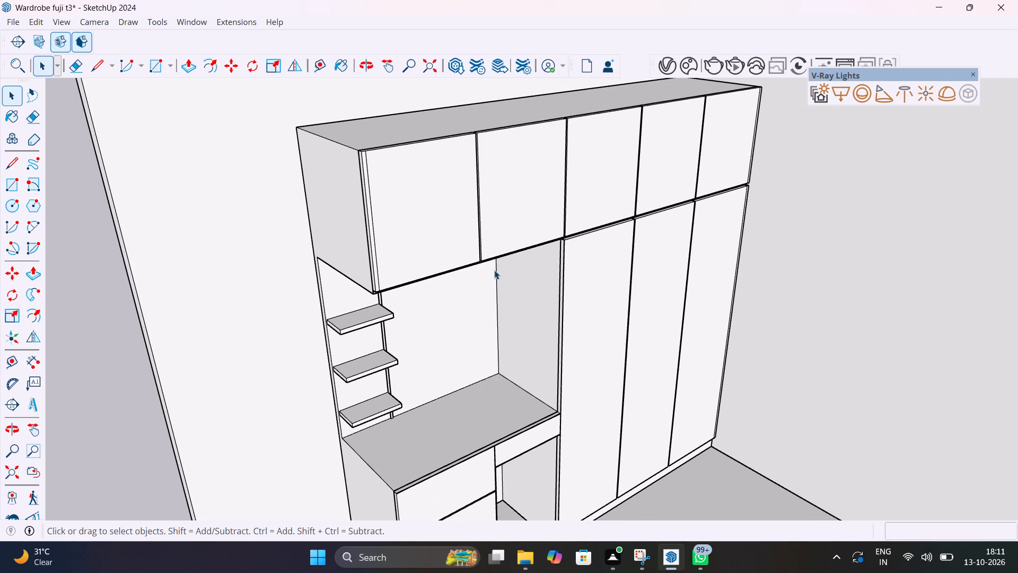
scroll(522, 282, "down", 4)
middle_click_drag(437, 271, 242, 206)
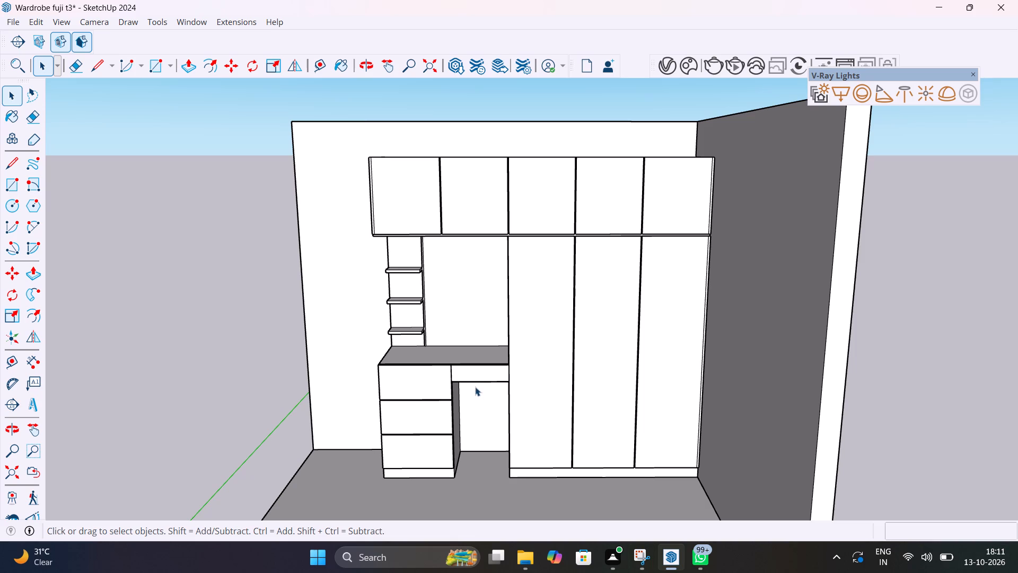
Copy the desk's top face from inside the wardrobe group and paste it in place outside the group.
scroll(474, 382, "up", 18)
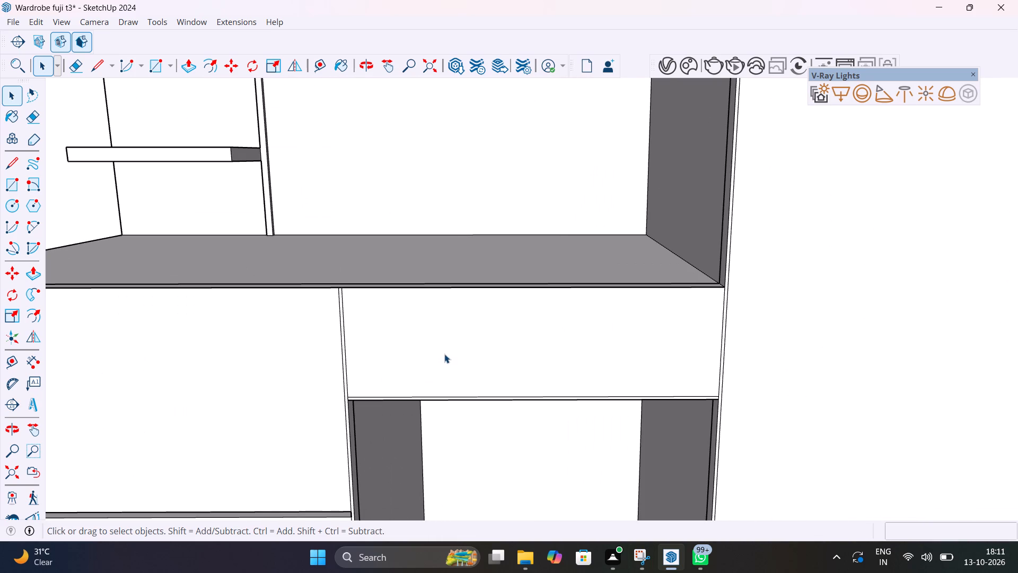
middle_click_drag(449, 354, 541, 419)
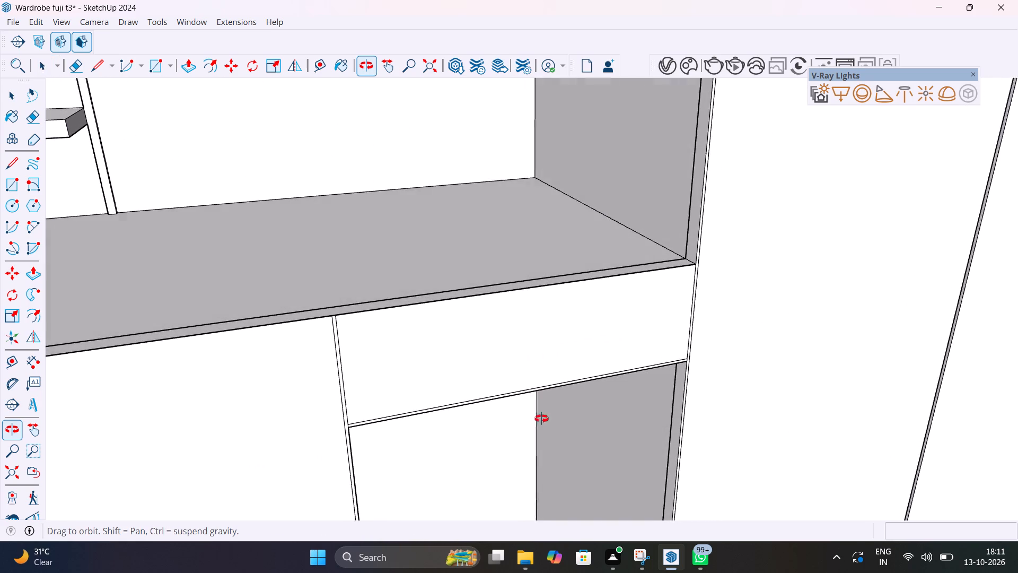
middle_click_drag(541, 419, 537, 423)
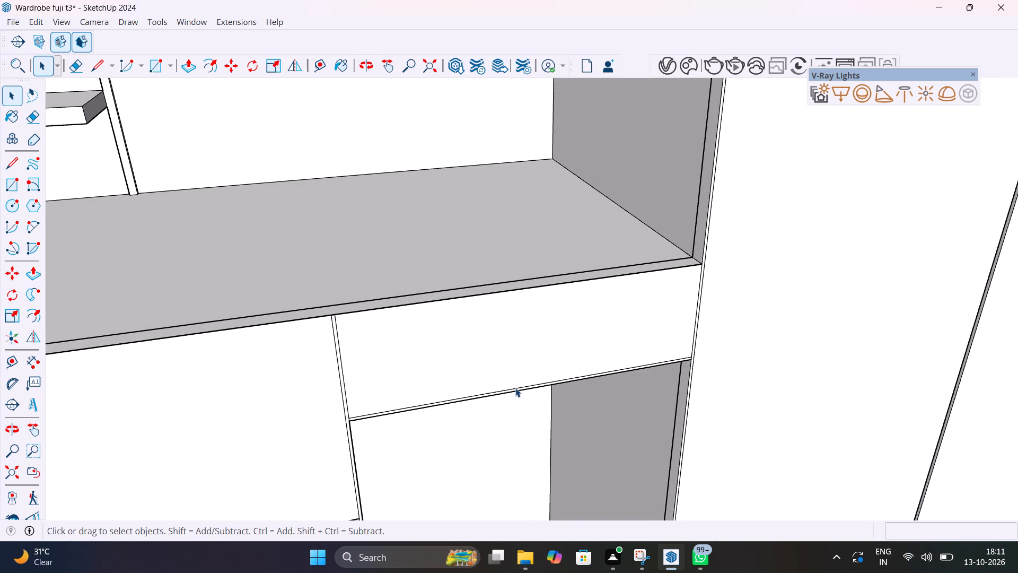
scroll(515, 388, "down", 7)
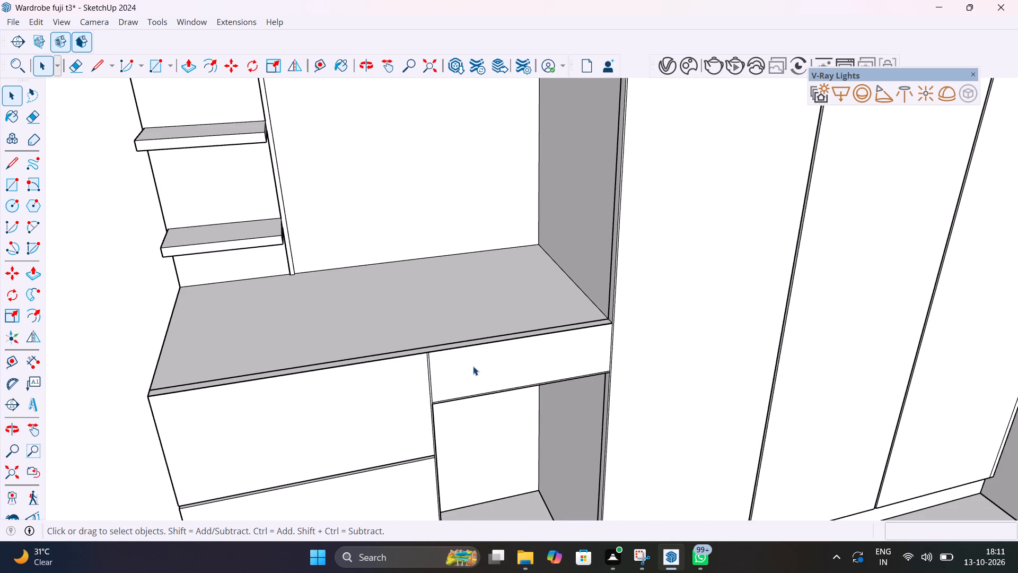
middle_click_drag(473, 366, 616, 411)
double_click(595, 375)
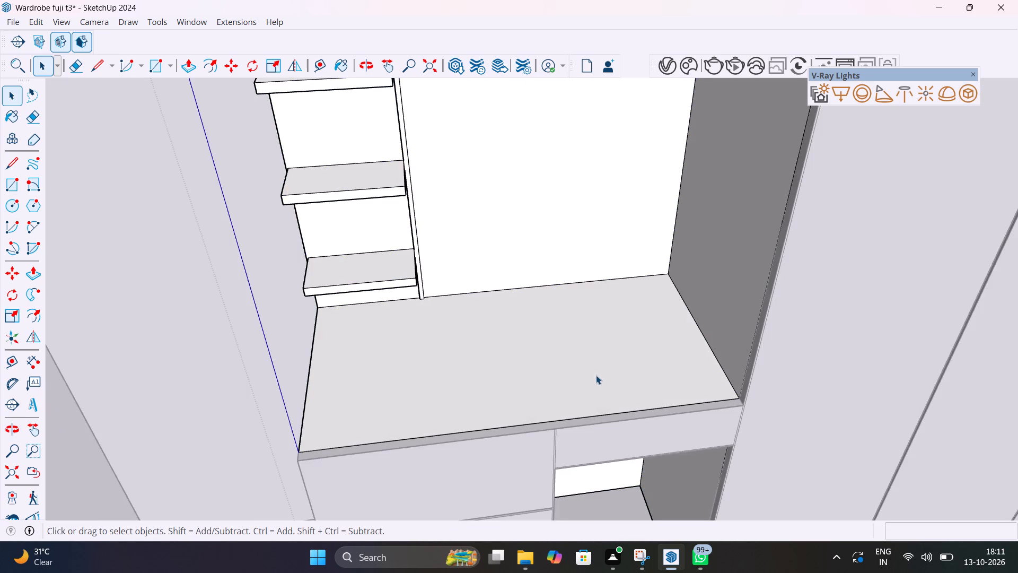
scroll(595, 375, "up", 4)
scroll(594, 375, "down", 7)
double_click(594, 375)
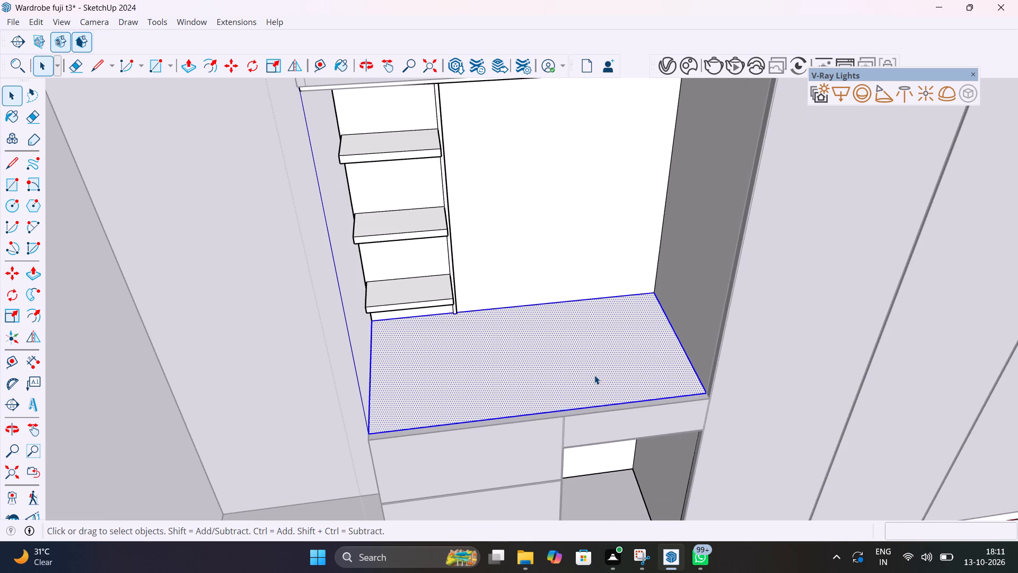
key("ctrl+c")
scroll(594, 375, "down", 2)
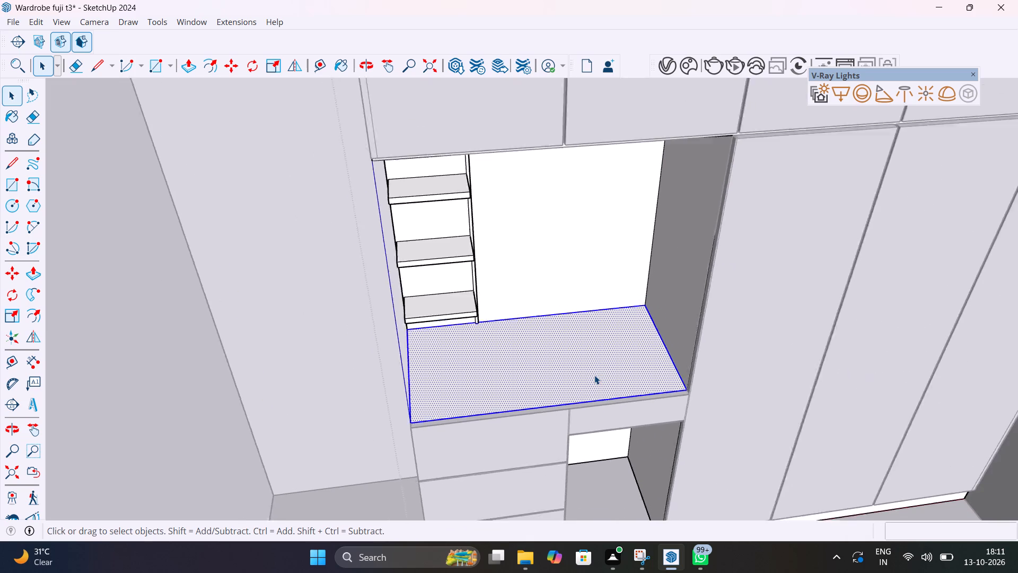
scroll(594, 375, "down", 18)
left_click(433, 301)
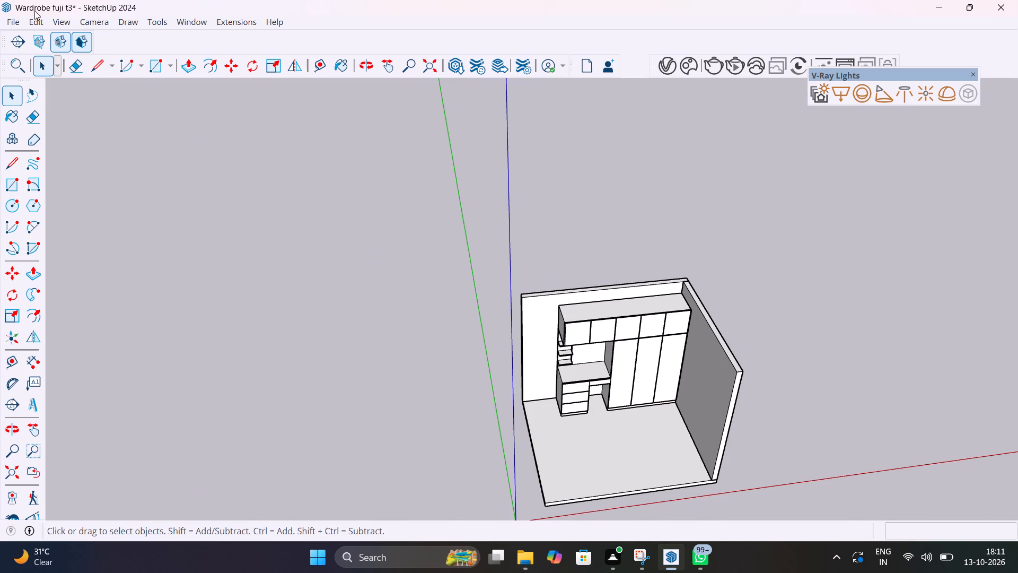
left_click(40, 22)
left_click(100, 127)
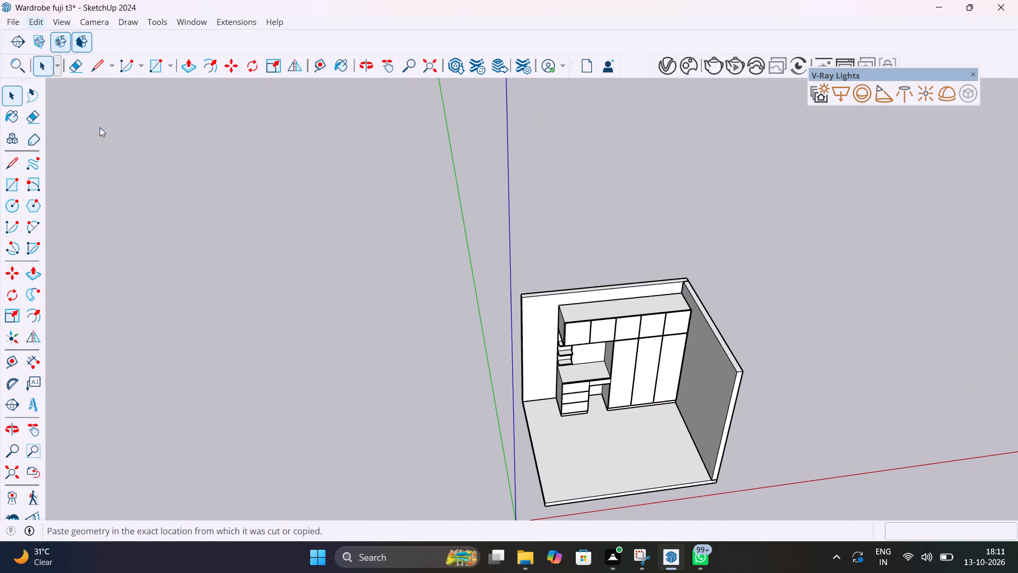
Extrude the pasted desktop face upward by 20 mm.
scroll(601, 374, "up", 16)
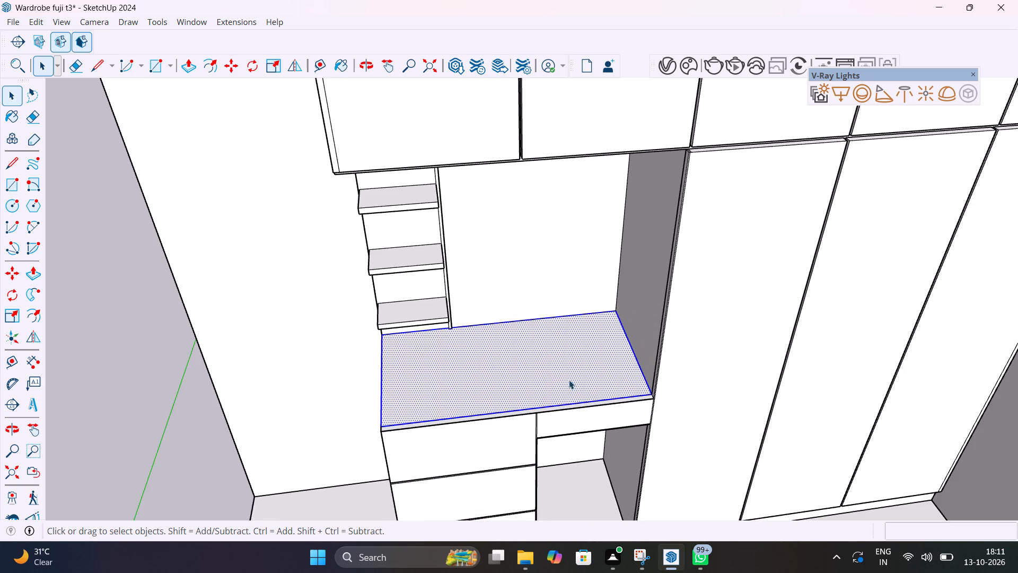
middle_click_drag(549, 380, 543, 368)
scroll(546, 379, "up", 1)
key("p")
left_click(543, 368)
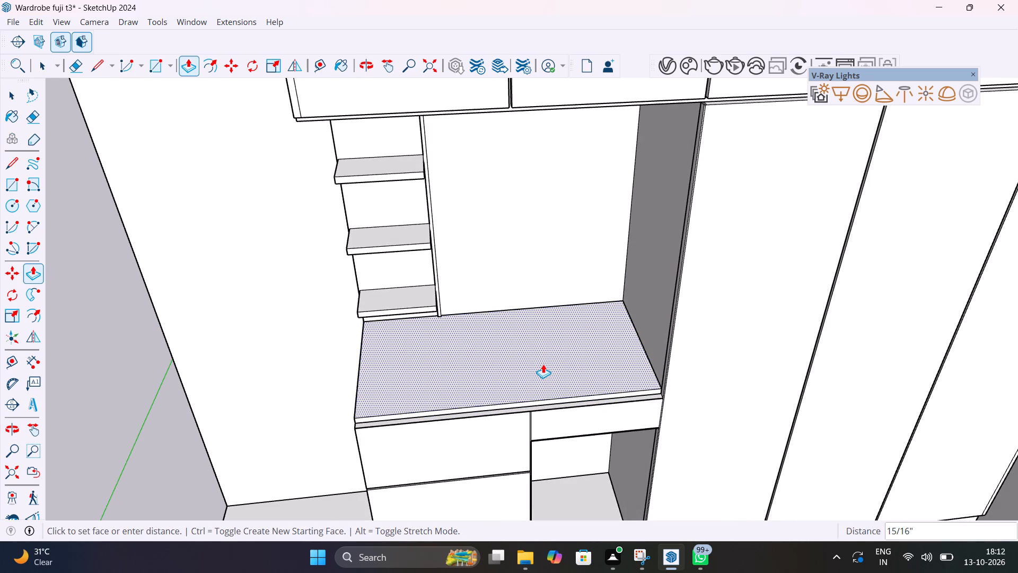
type("20mm")
key("Return")
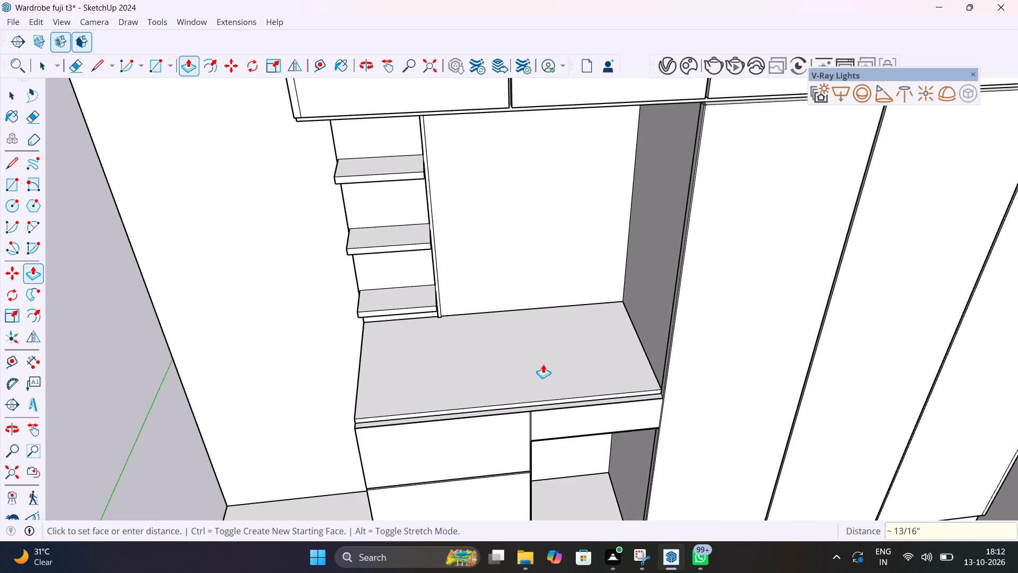
key("space")
Select all connected faces and edges of the new desktop slab and make them a group.
scroll(507, 393, "up", 7)
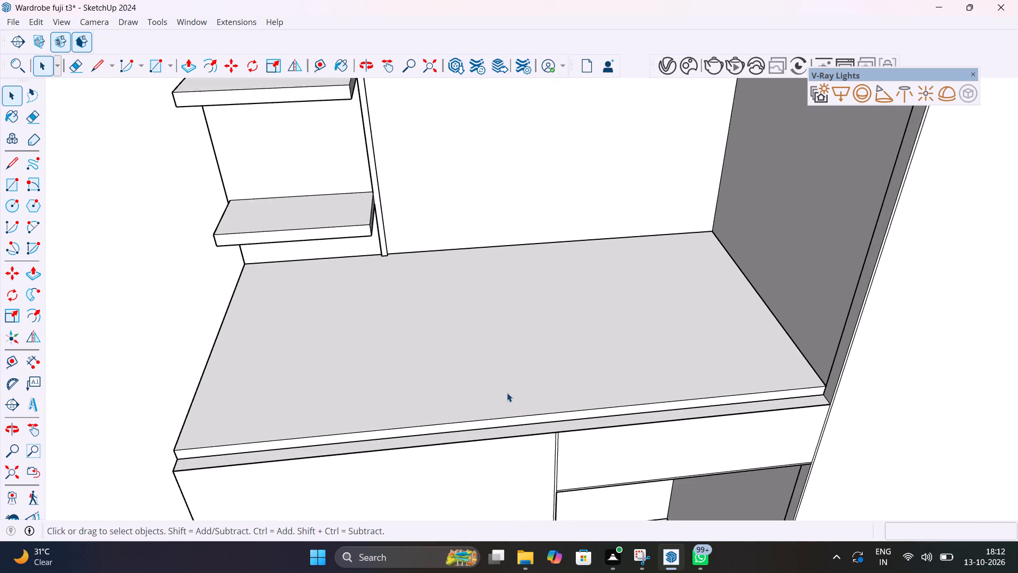
scroll(507, 393, "up", 1)
middle_click_drag(507, 393, 659, 312)
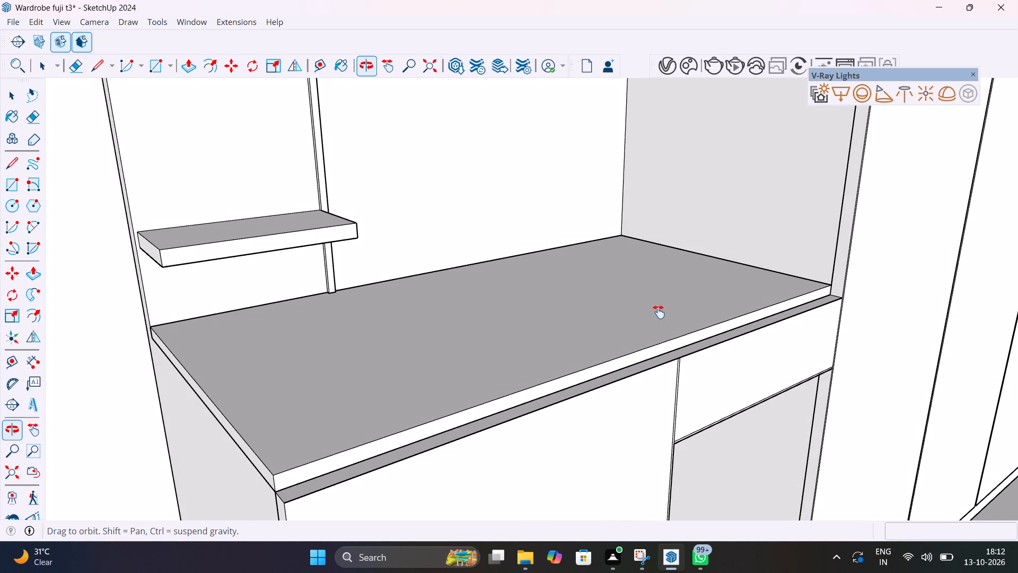
middle_click_drag(659, 312, 635, 246)
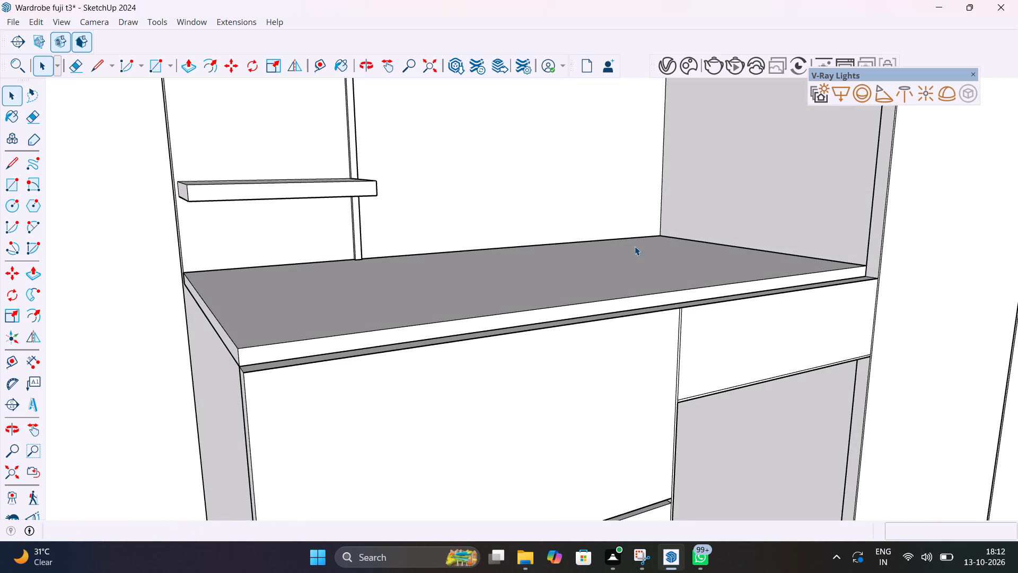
scroll(269, 350, "up", 8)
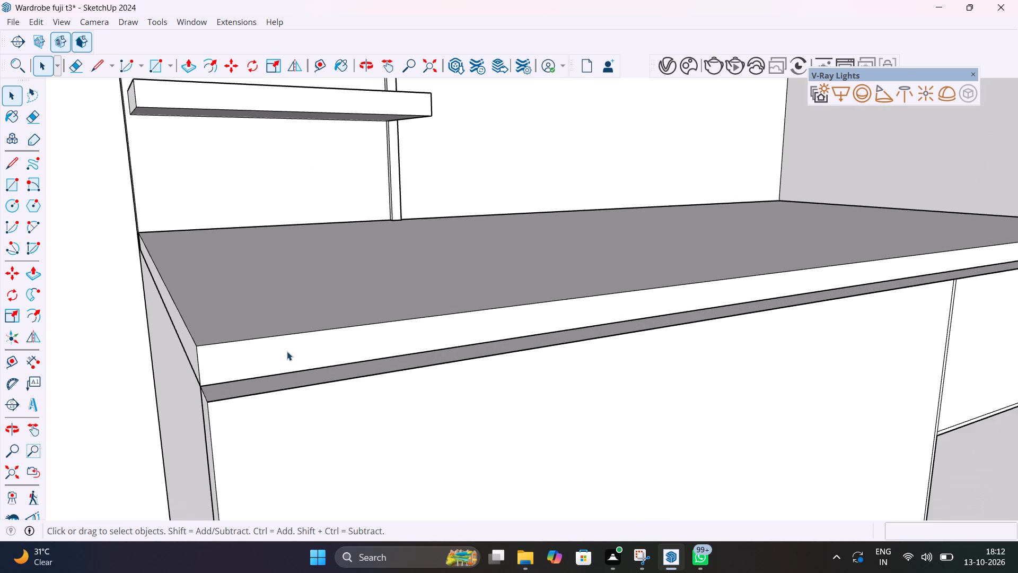
middle_click_drag(287, 351, 460, 305)
left_click(429, 323)
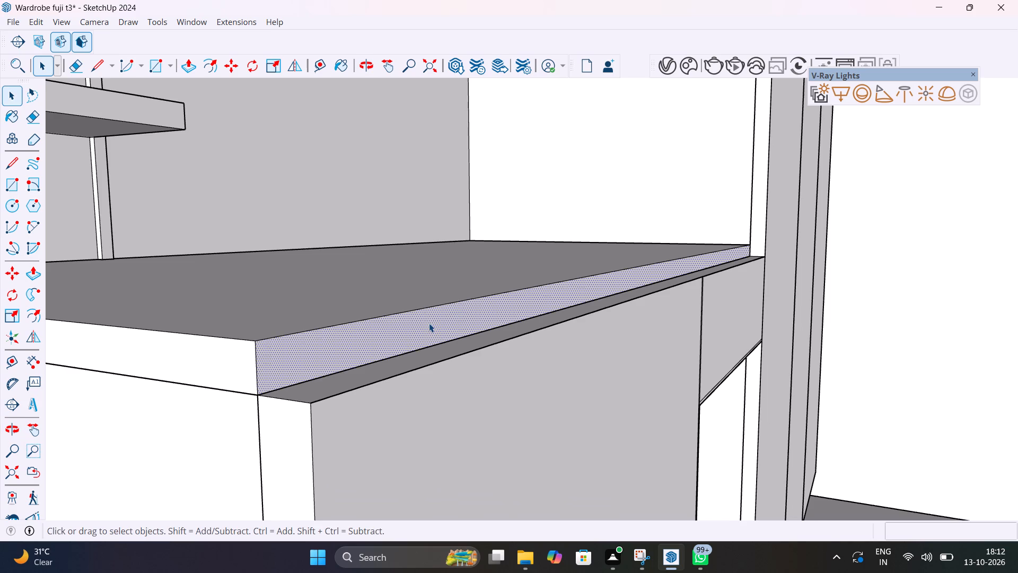
triple_click(429, 323)
right_click(429, 323)
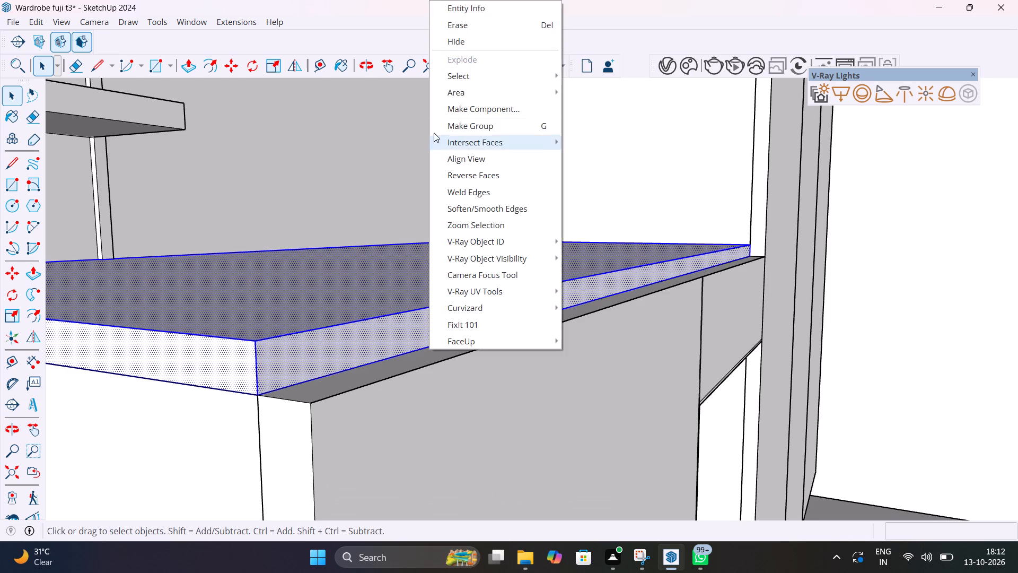
left_click(455, 133)
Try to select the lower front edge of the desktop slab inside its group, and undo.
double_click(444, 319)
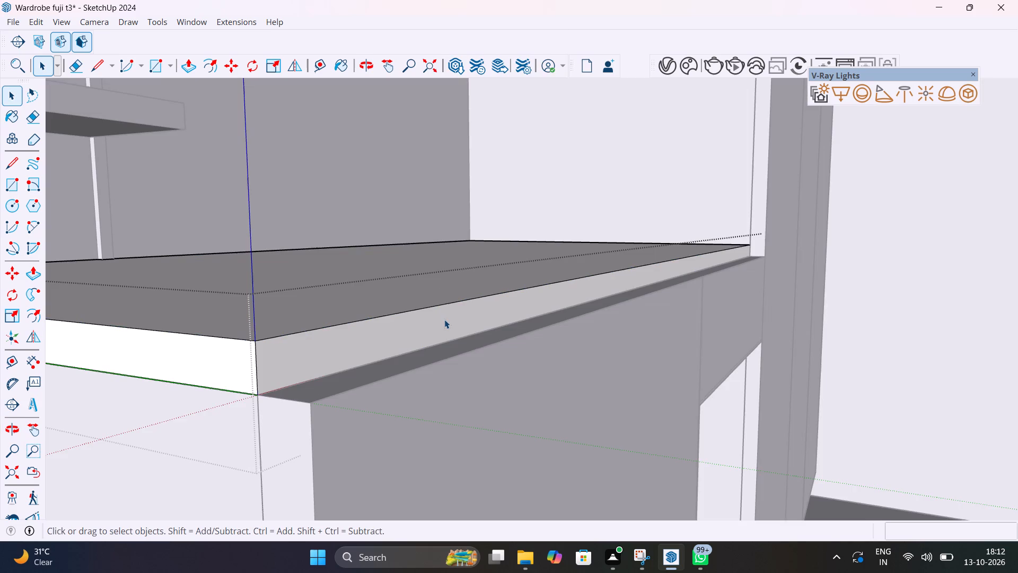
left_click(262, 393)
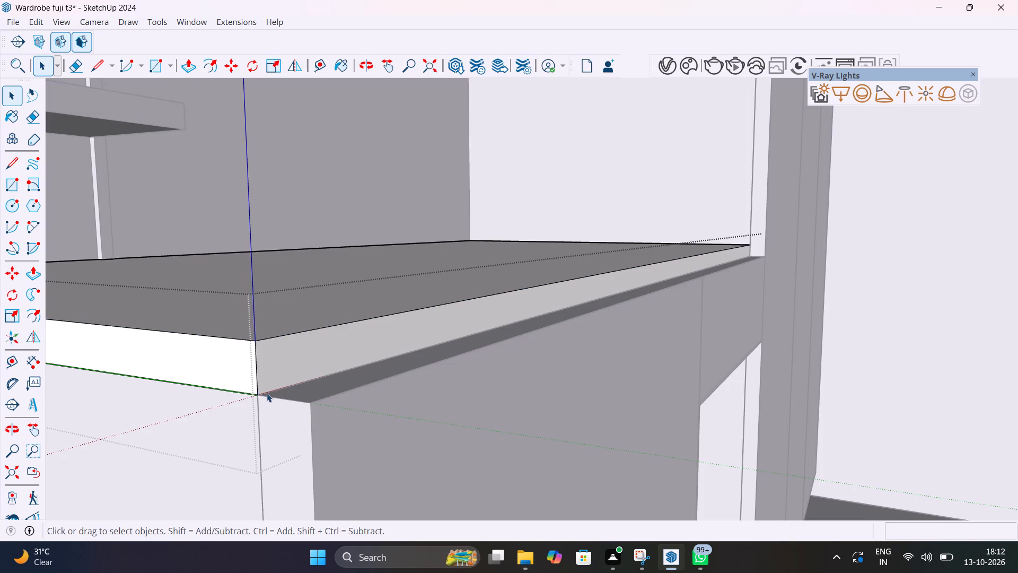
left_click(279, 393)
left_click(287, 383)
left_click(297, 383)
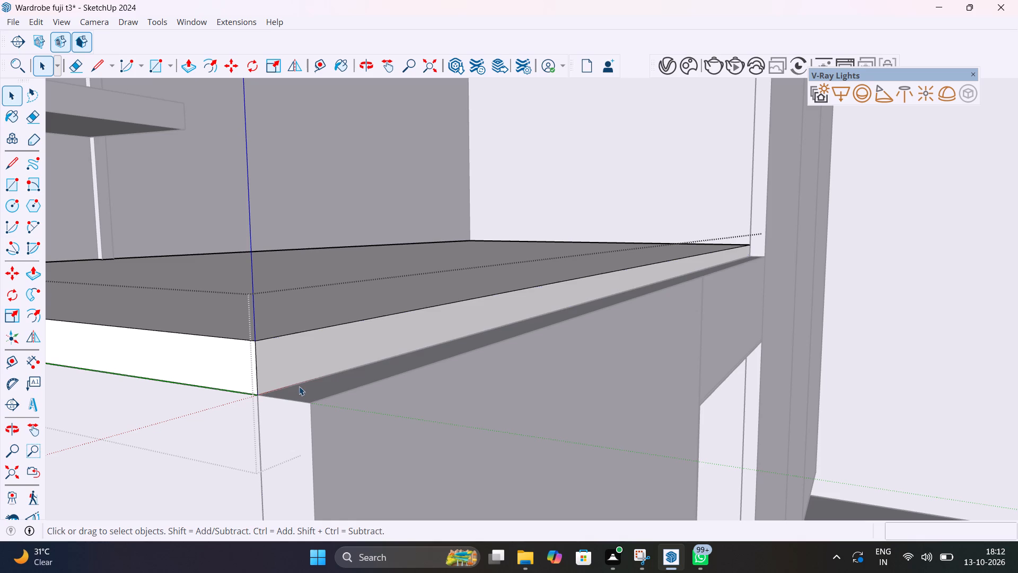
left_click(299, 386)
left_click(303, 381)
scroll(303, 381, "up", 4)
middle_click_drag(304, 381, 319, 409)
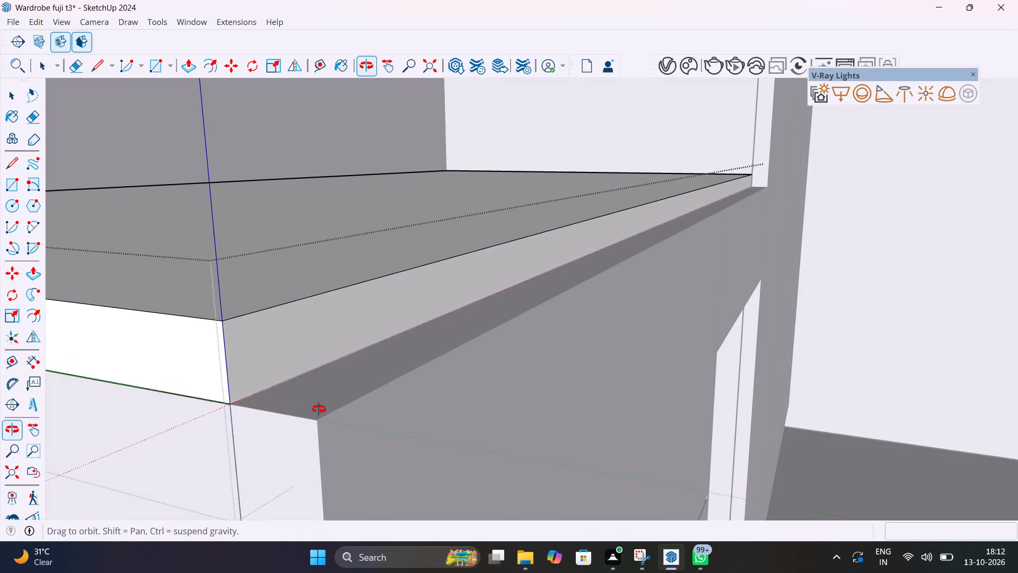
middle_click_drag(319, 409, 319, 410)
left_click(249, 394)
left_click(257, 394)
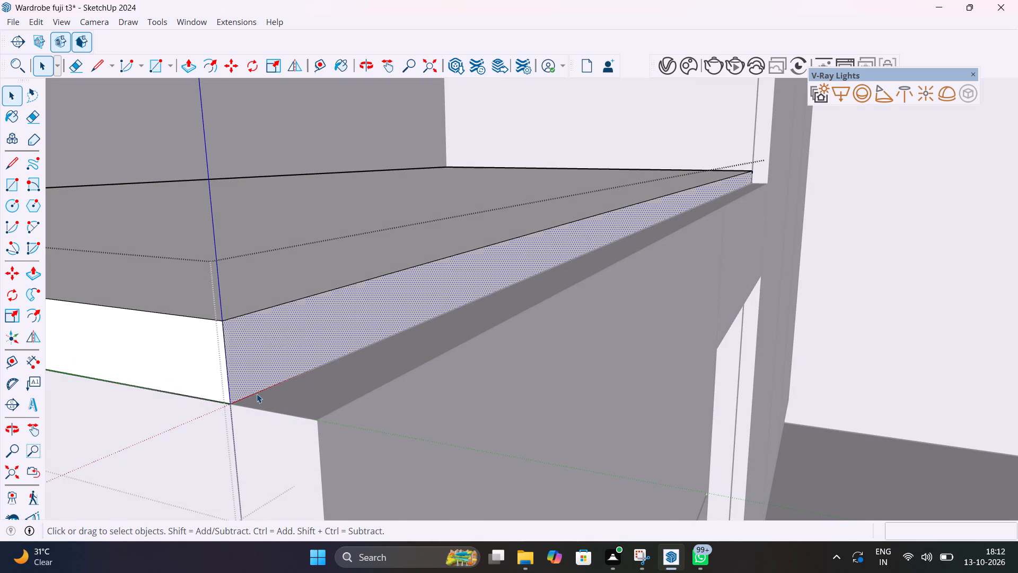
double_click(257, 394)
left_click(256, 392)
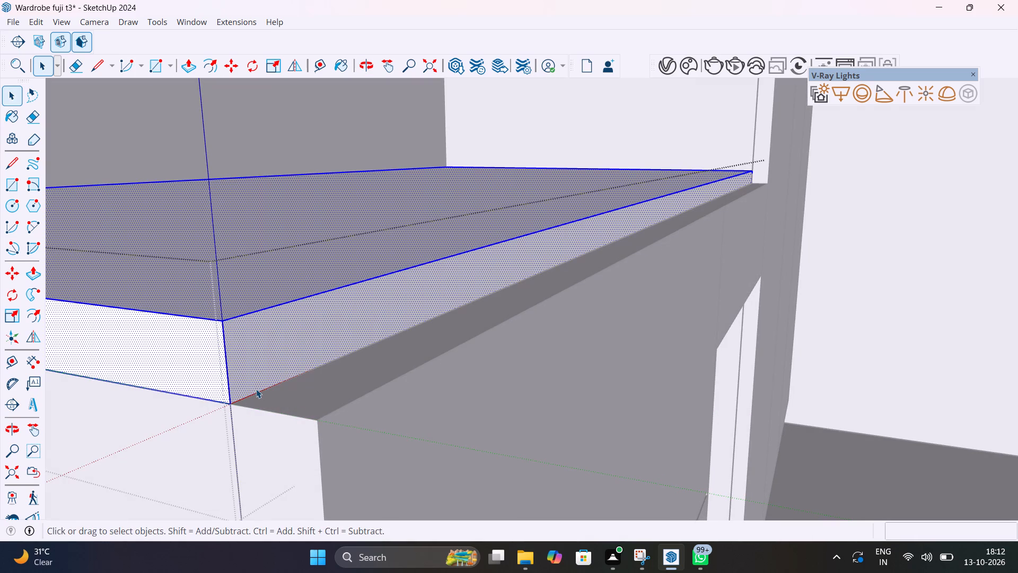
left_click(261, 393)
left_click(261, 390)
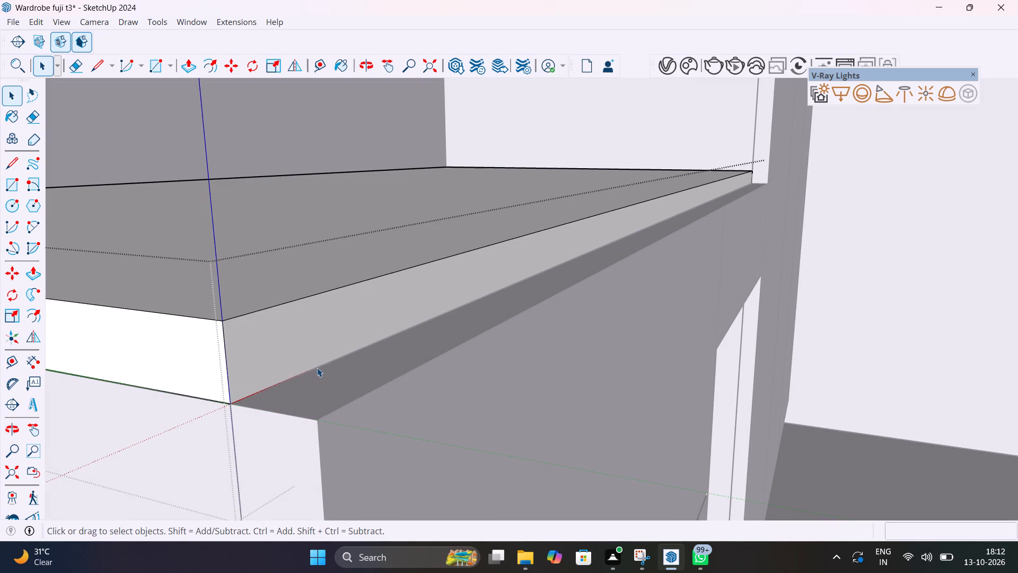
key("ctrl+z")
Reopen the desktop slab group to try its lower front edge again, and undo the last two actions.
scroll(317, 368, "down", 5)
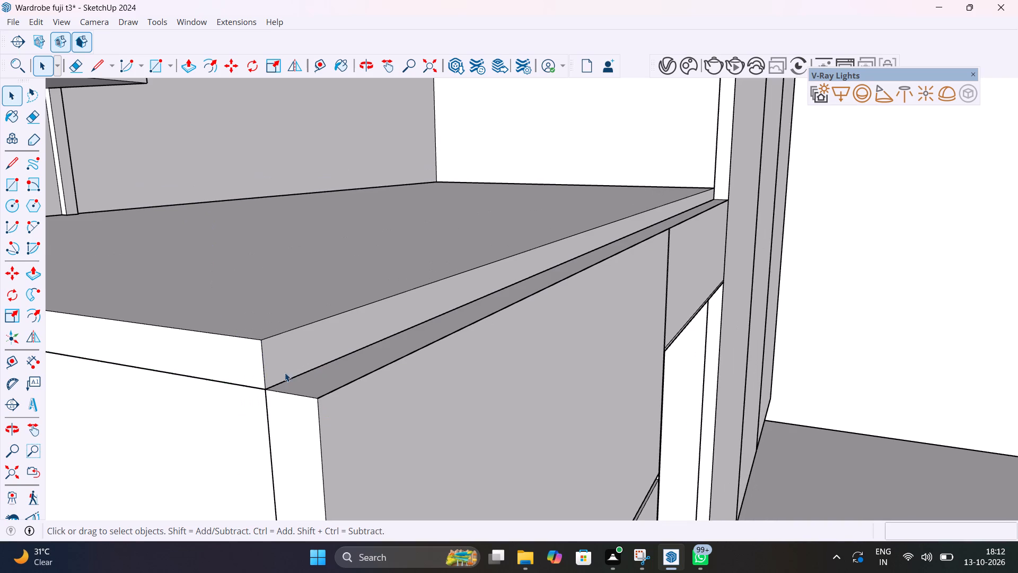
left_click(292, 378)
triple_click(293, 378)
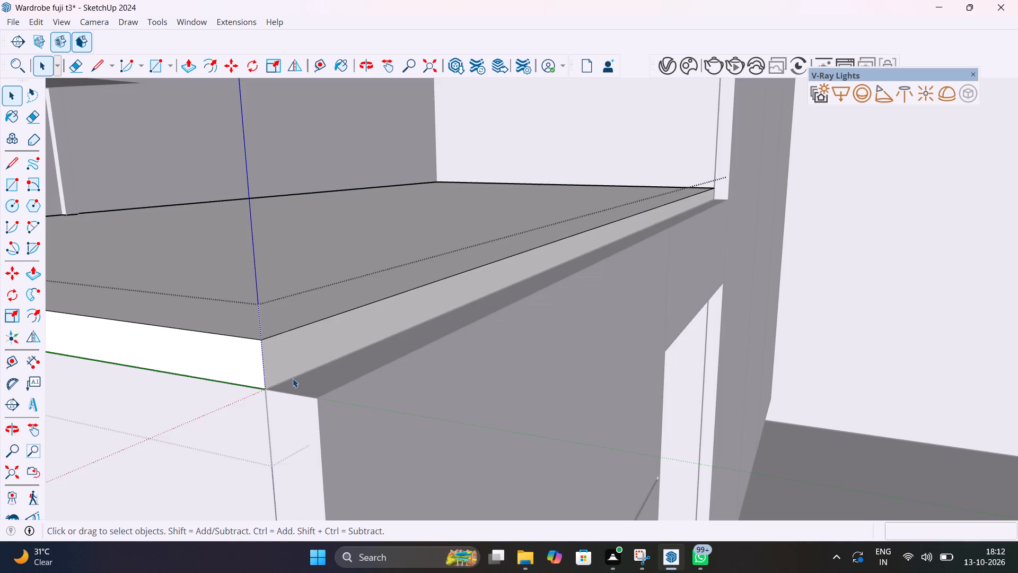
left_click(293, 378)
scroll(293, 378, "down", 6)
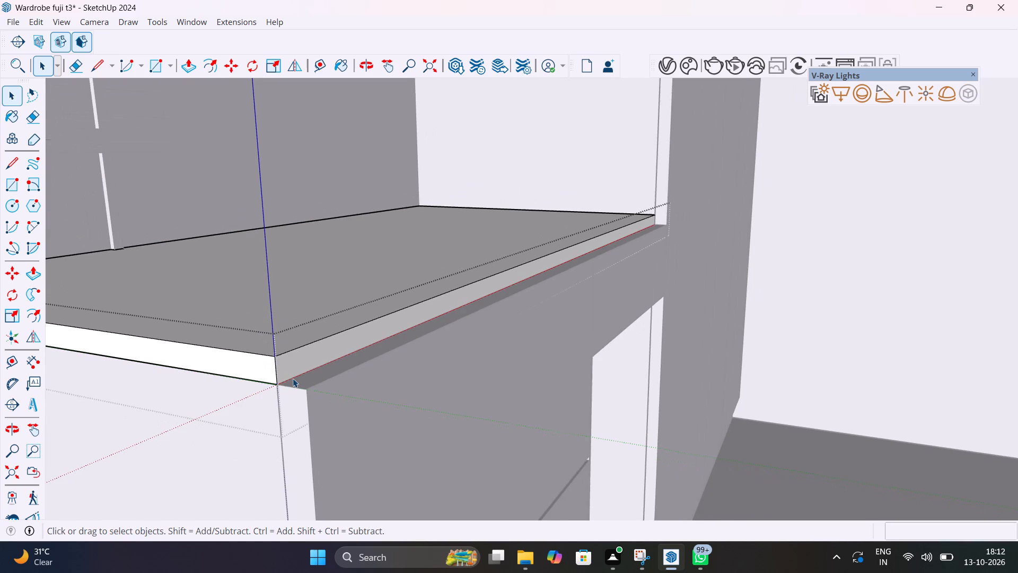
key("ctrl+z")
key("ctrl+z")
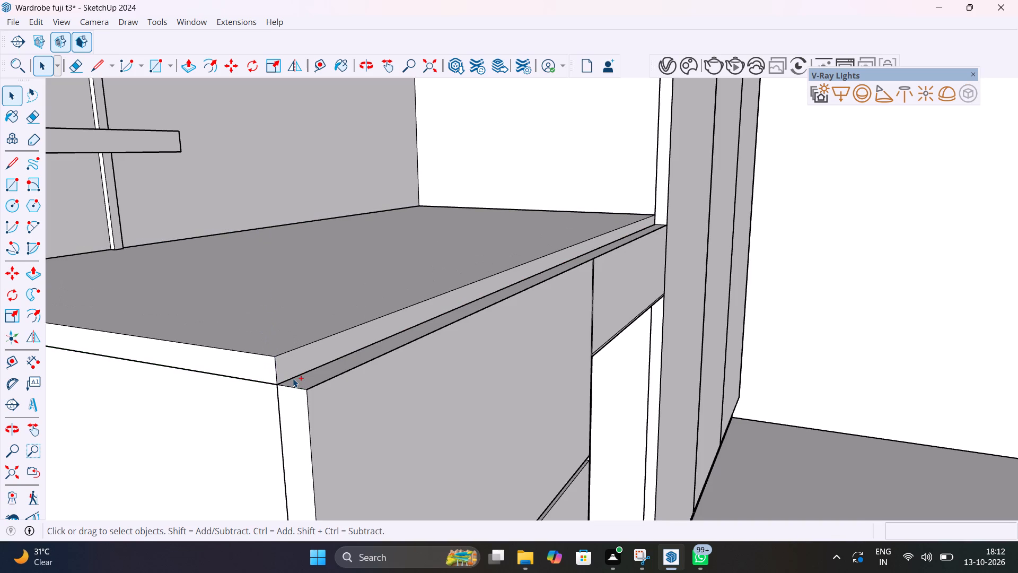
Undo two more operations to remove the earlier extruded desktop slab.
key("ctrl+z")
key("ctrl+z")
Draw a rectangle over the desk top from its back outer corner to the front corner beside the wardrobe, about 3' 7 3/16" by 1' 10 9/16".
scroll(295, 361, "down", 7)
middle_click_drag(354, 344, 290, 421)
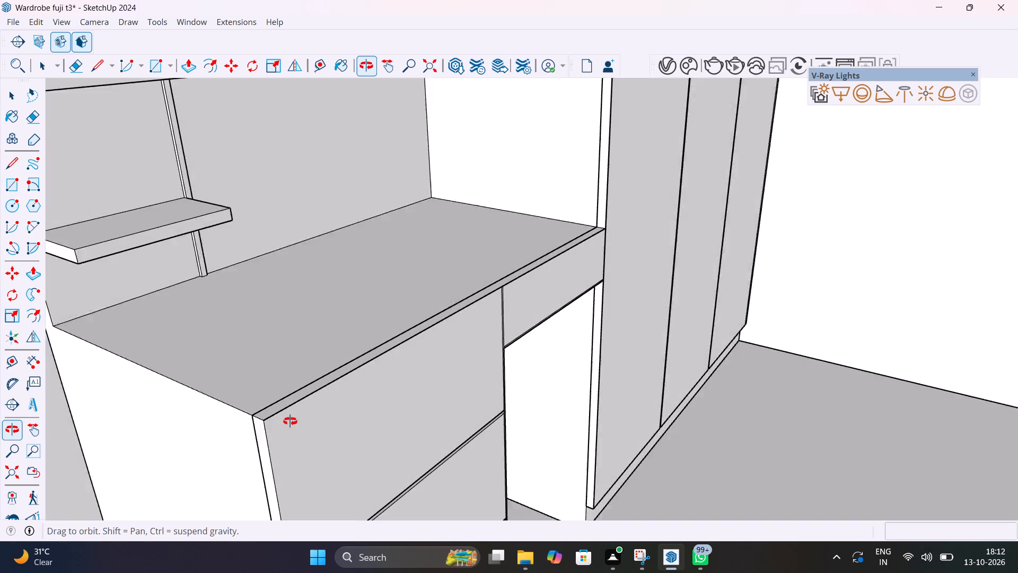
middle_click_drag(290, 421, 199, 462)
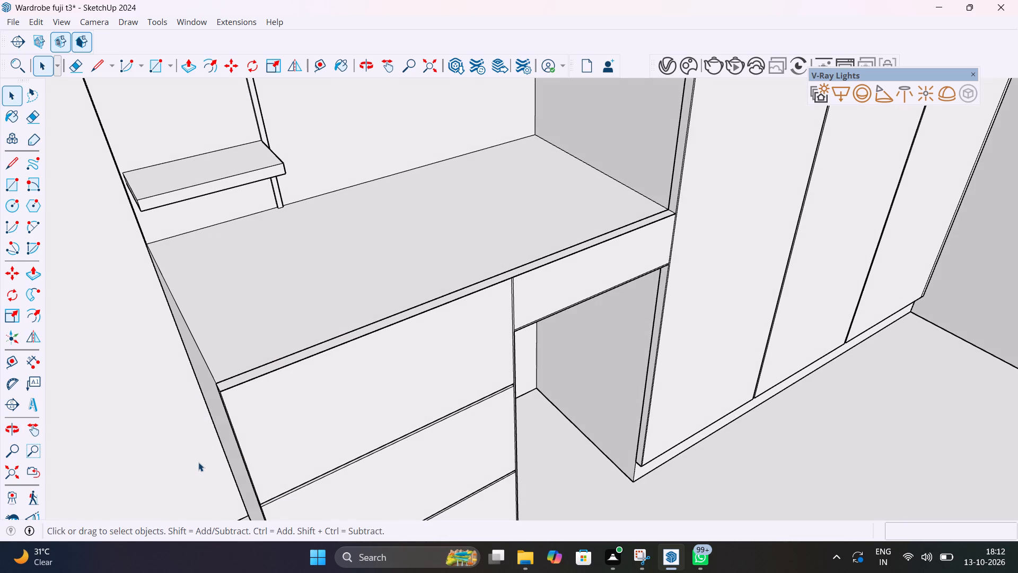
key("r")
left_click(150, 245)
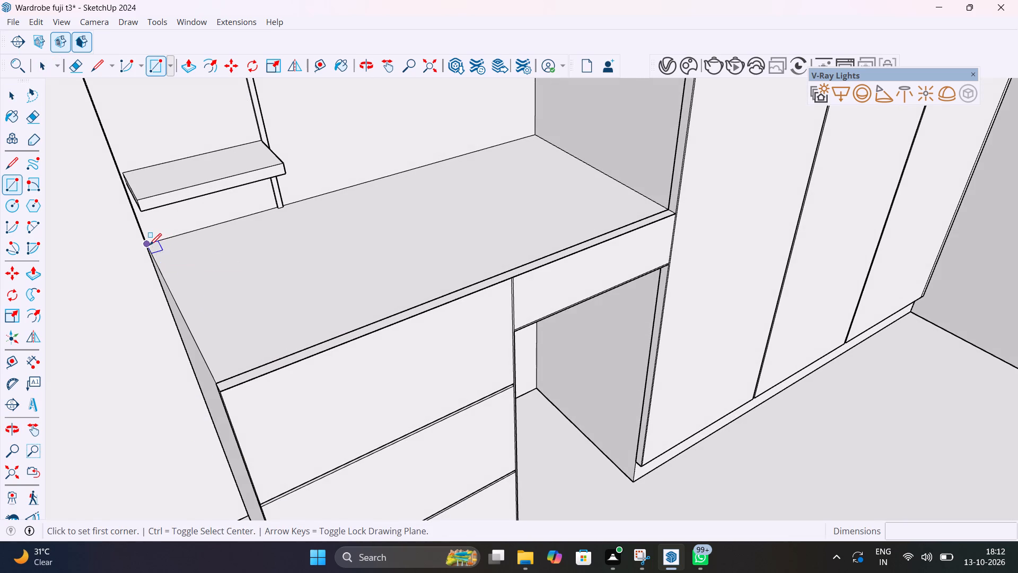
left_click(663, 208)
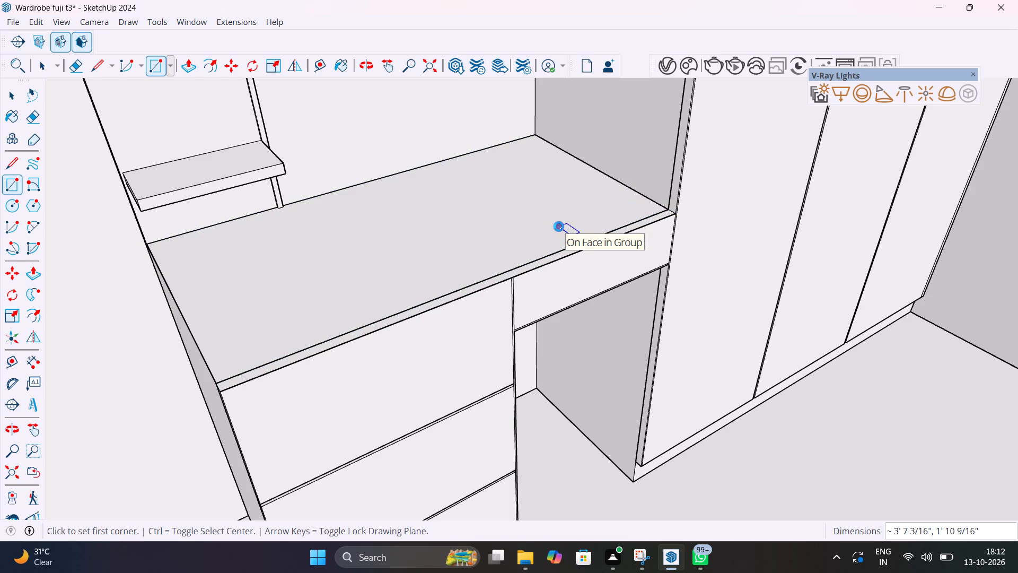
Extrude the new desktop rectangle upward by 20 mm.
key("space")
double_click(559, 227)
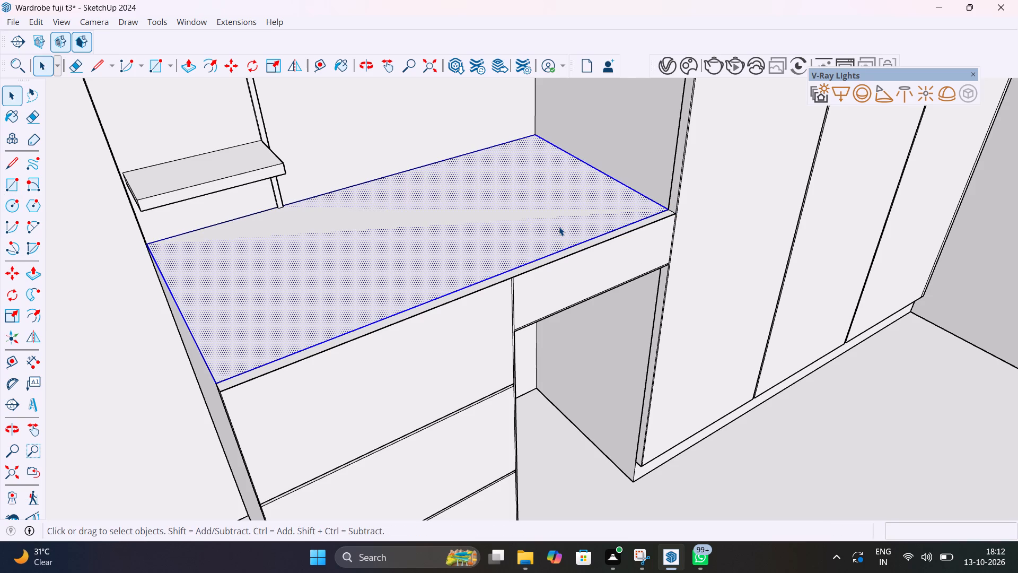
key("p")
left_click(559, 227)
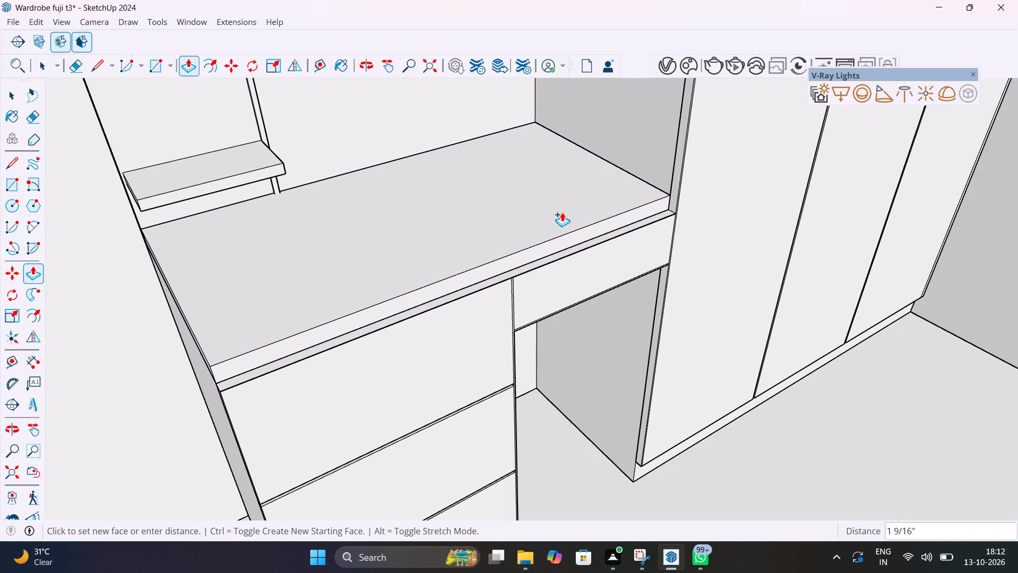
type("20")
type("mm")
key("Return")
key("space")
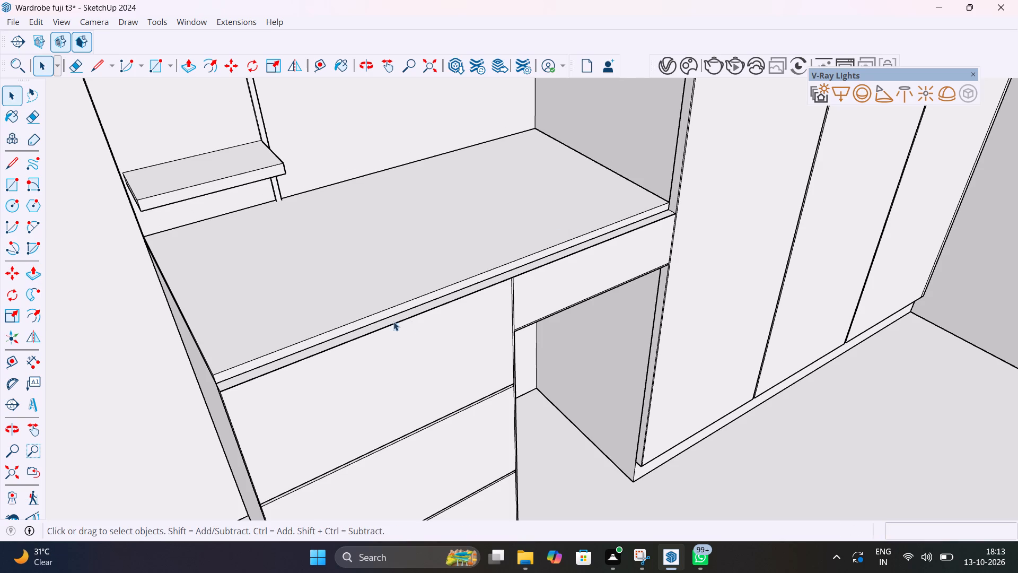
Select all connected faces and edges of the extruded desktop slab and make them a group.
scroll(205, 381, "up", 10)
middle_click_drag(225, 381, 337, 360)
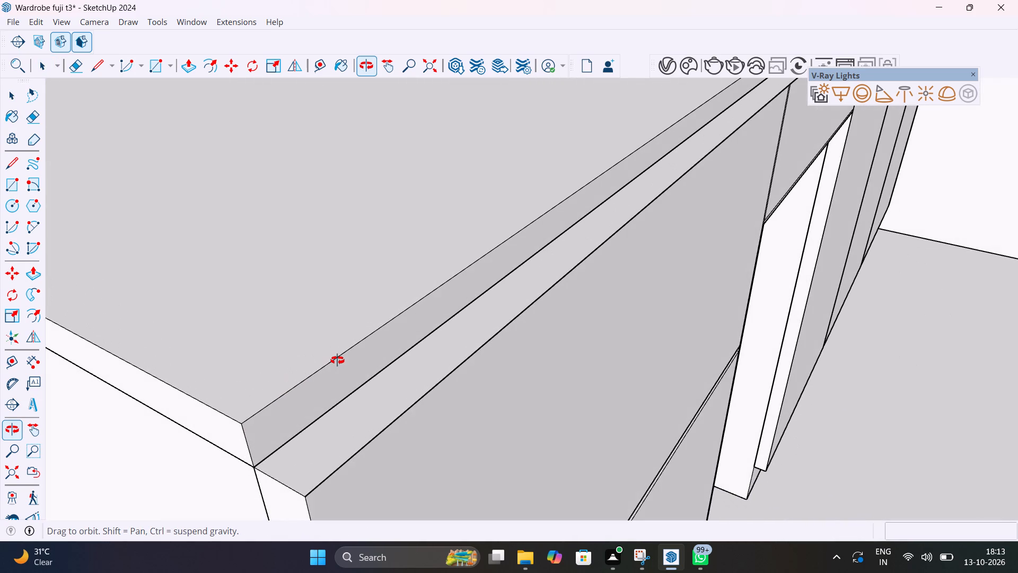
middle_click_drag(337, 360, 254, 332)
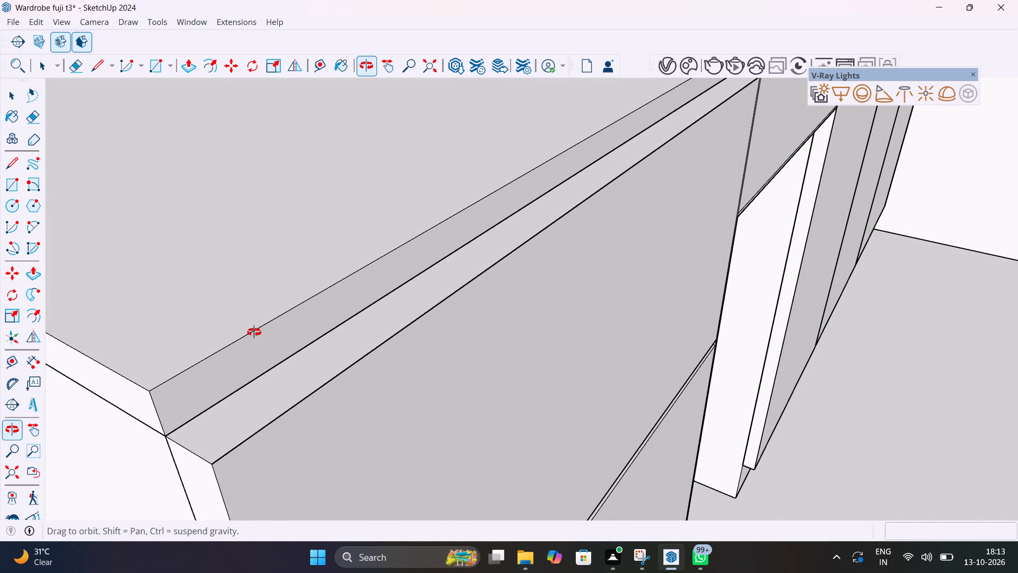
middle_click_drag(254, 332, 472, 228)
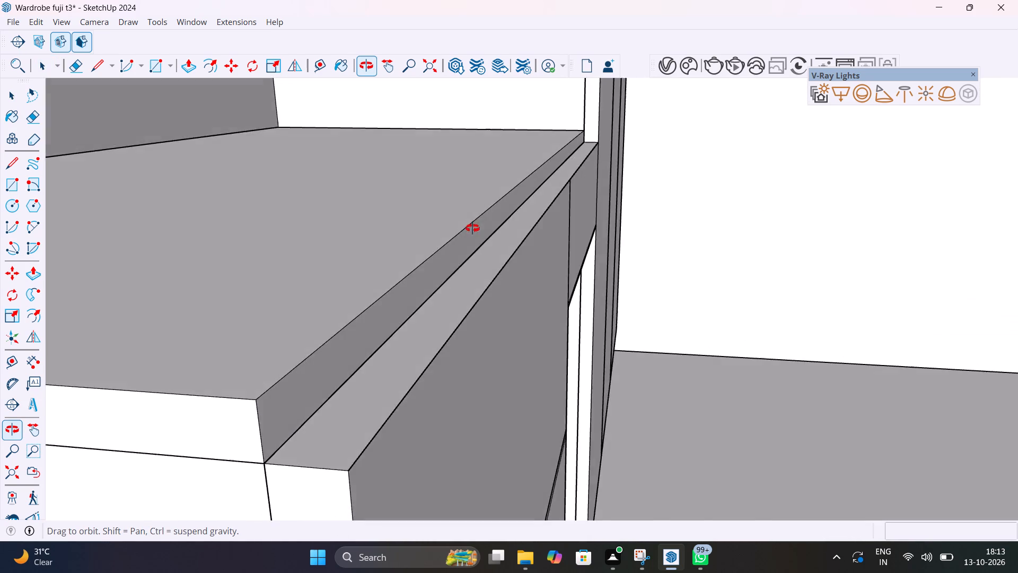
middle_click_drag(472, 228, 462, 222)
left_click(427, 307)
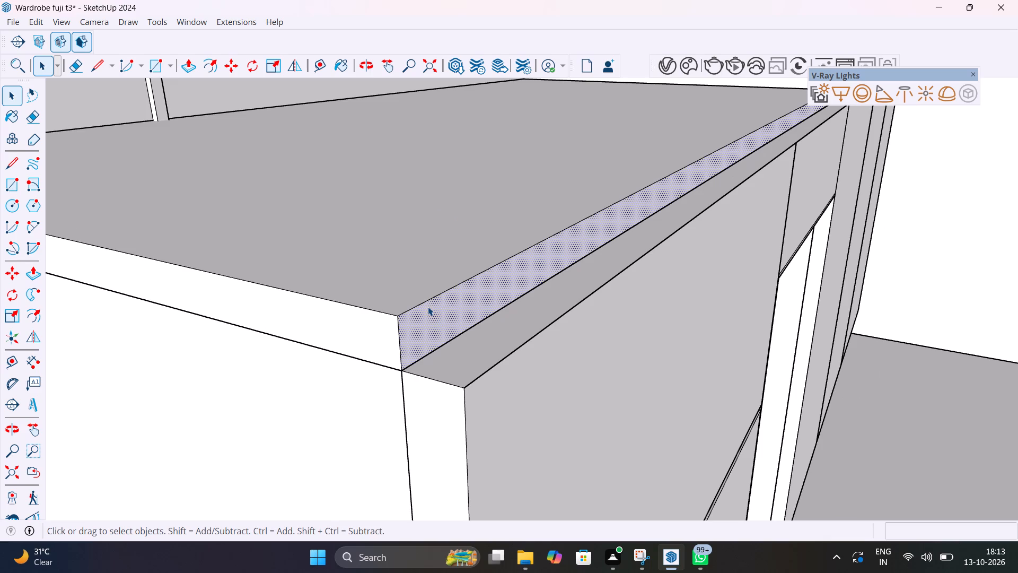
triple_click(428, 312)
right_click(428, 312)
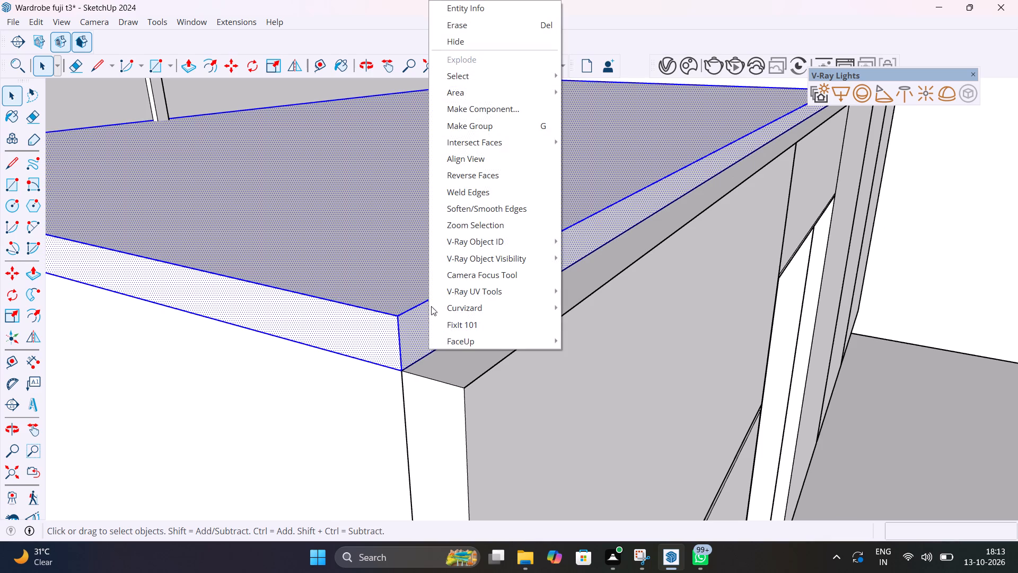
left_click(470, 128)
Inside the desktop slab group, copy the lower front edge 0.1" upward along the slab's front face.
double_click(439, 332)
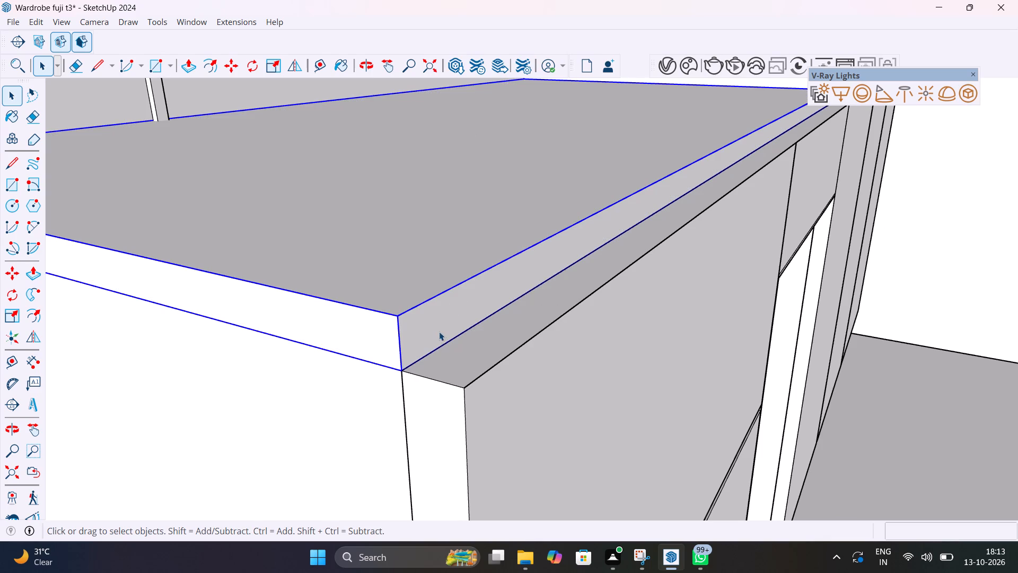
left_click(438, 349)
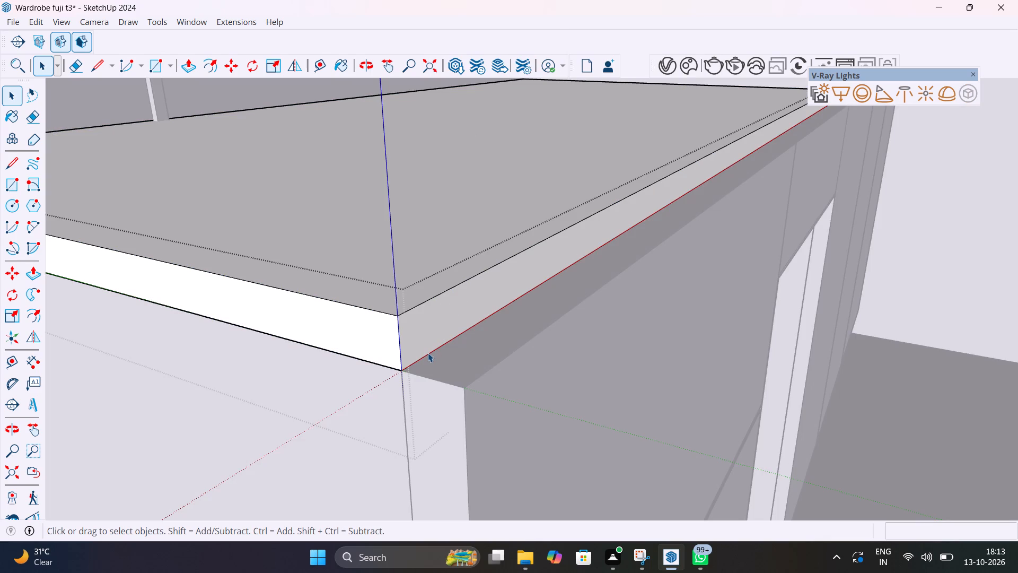
left_click(428, 353)
key("m")
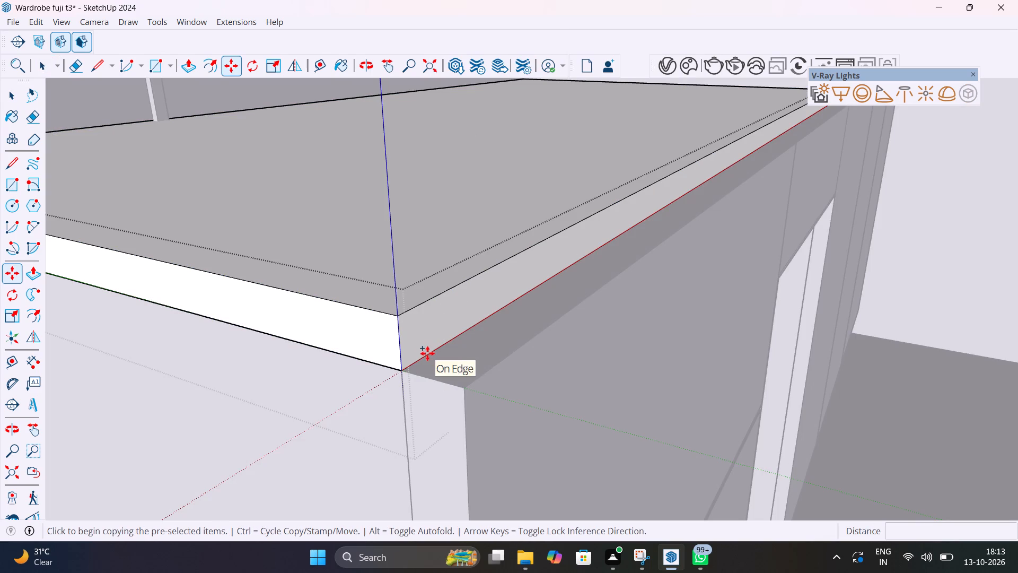
left_click(401, 371)
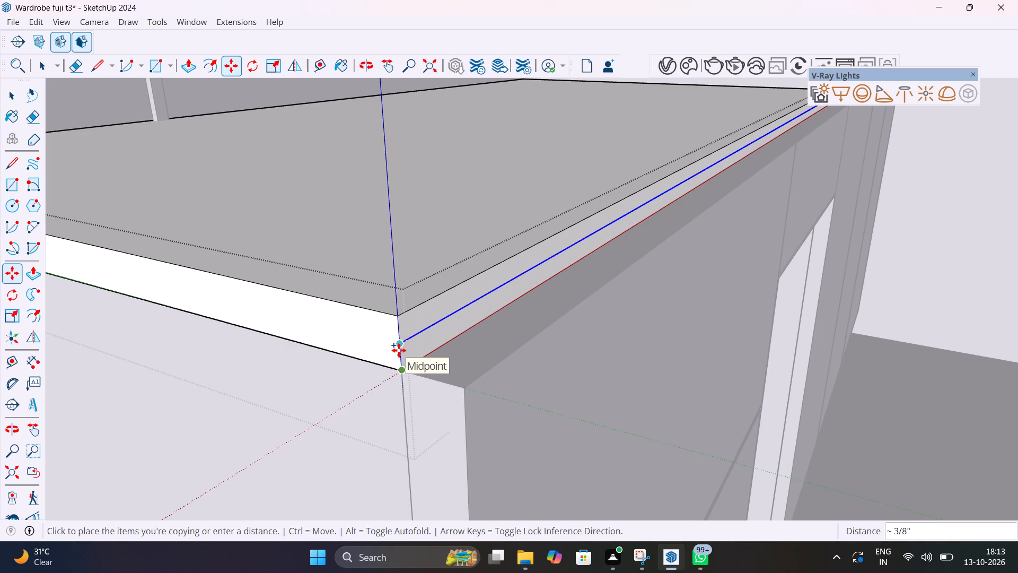
scroll(399, 350, "up", 4)
scroll(399, 350, "down", 3)
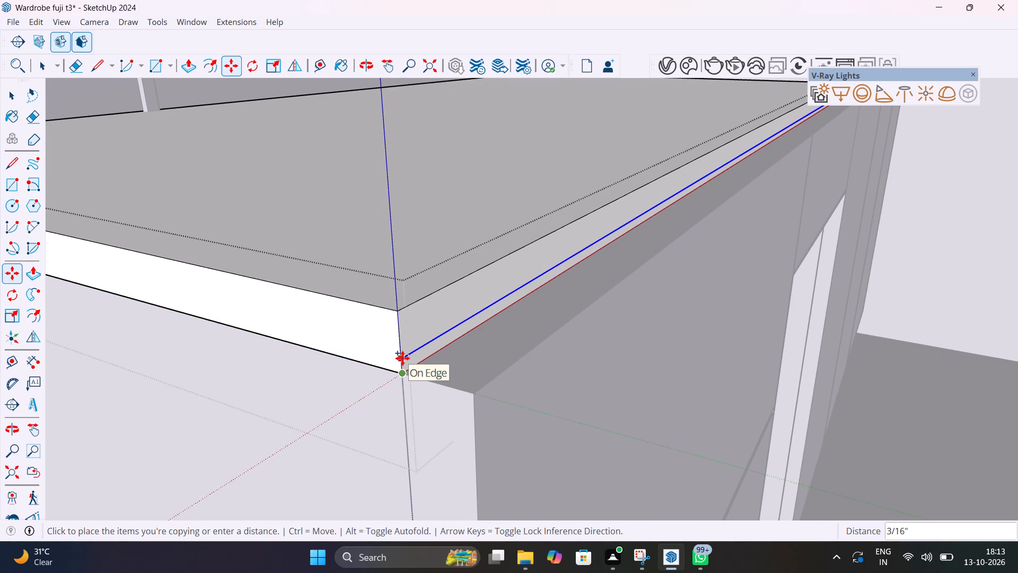
type("0.1\"")
key("Return")
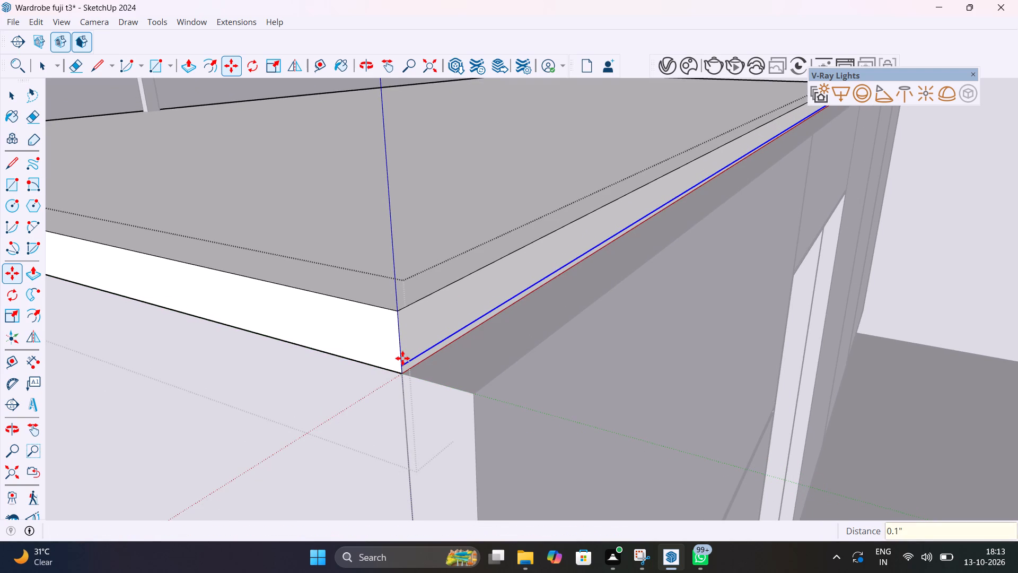
key("space")
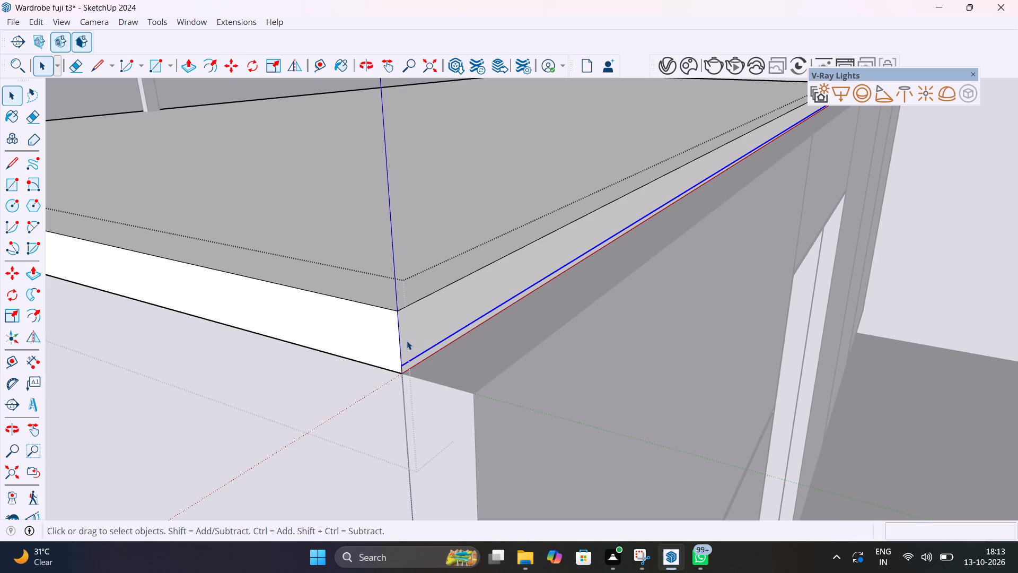
Pull the slab's front face above the copied edge outward by 1" over the drawer fronts, and close the group.
left_click(407, 341)
key("p")
left_click(407, 341)
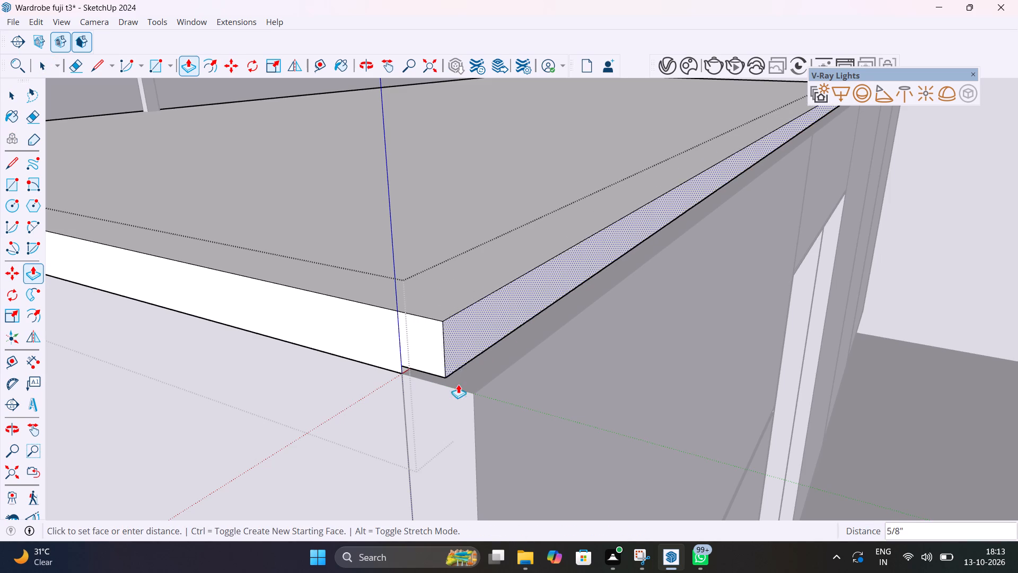
left_click(481, 412)
scroll(481, 412, "down", 7)
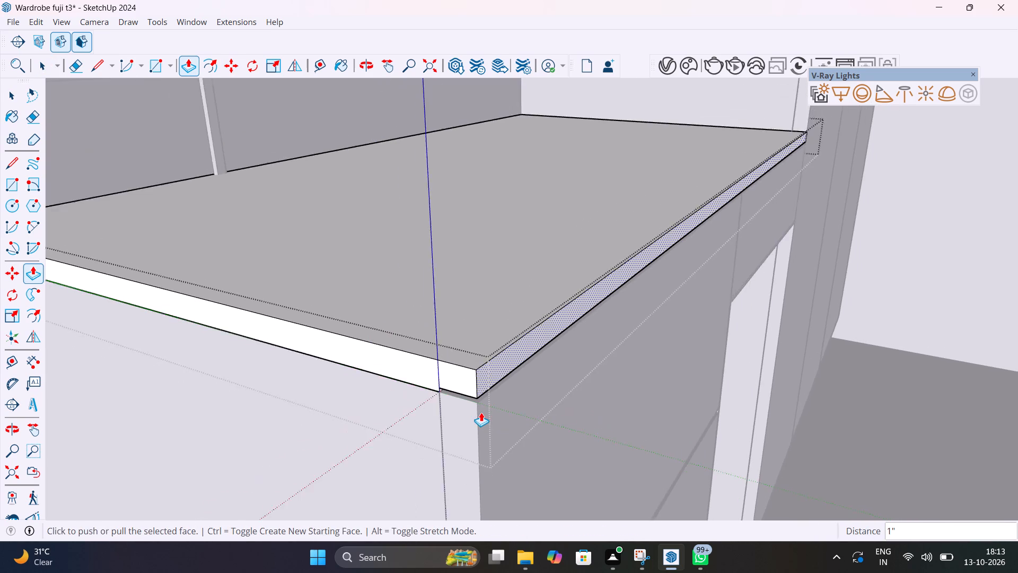
scroll(481, 412, "down", 7)
key("space")
scroll(481, 412, "down", 15)
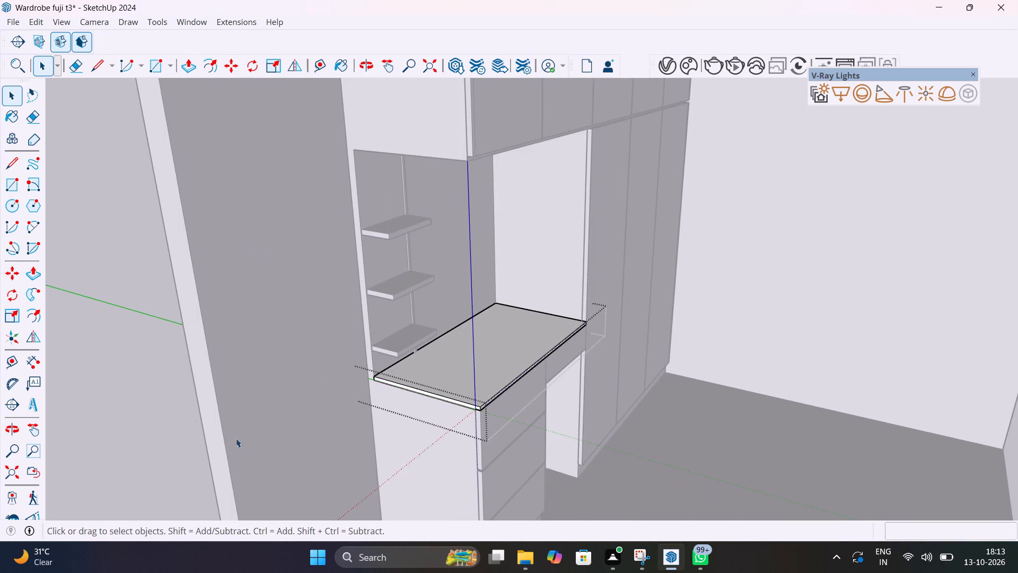
left_click(160, 404)
Examine the desktop's front edge and the gap above the drawers, and review the whole wardrobe and desk unit.
middle_click_drag(326, 364, 171, 331)
scroll(326, 339, "up", 10)
middle_click_drag(327, 339, 412, 303)
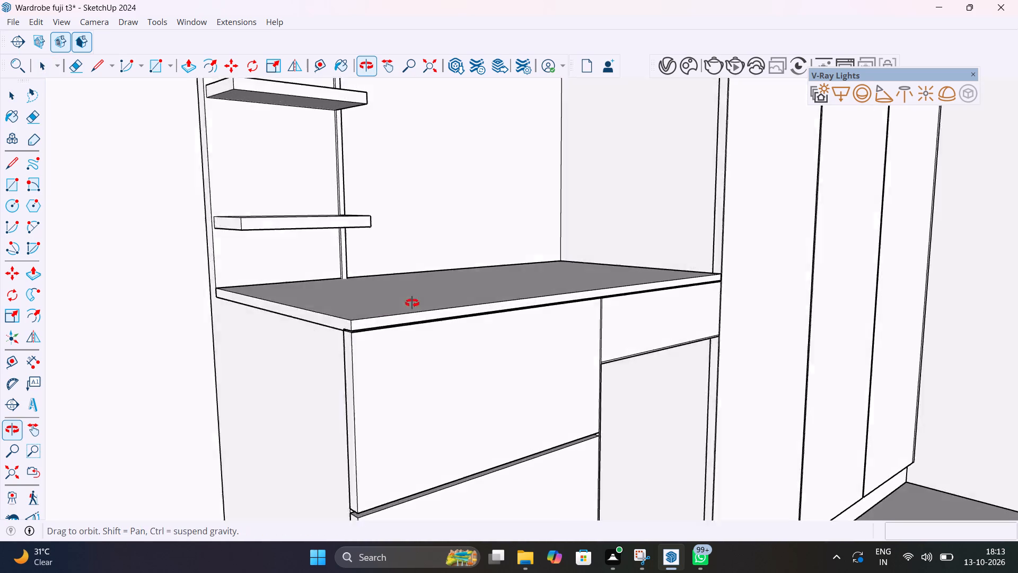
middle_click_drag(412, 303, 454, 334)
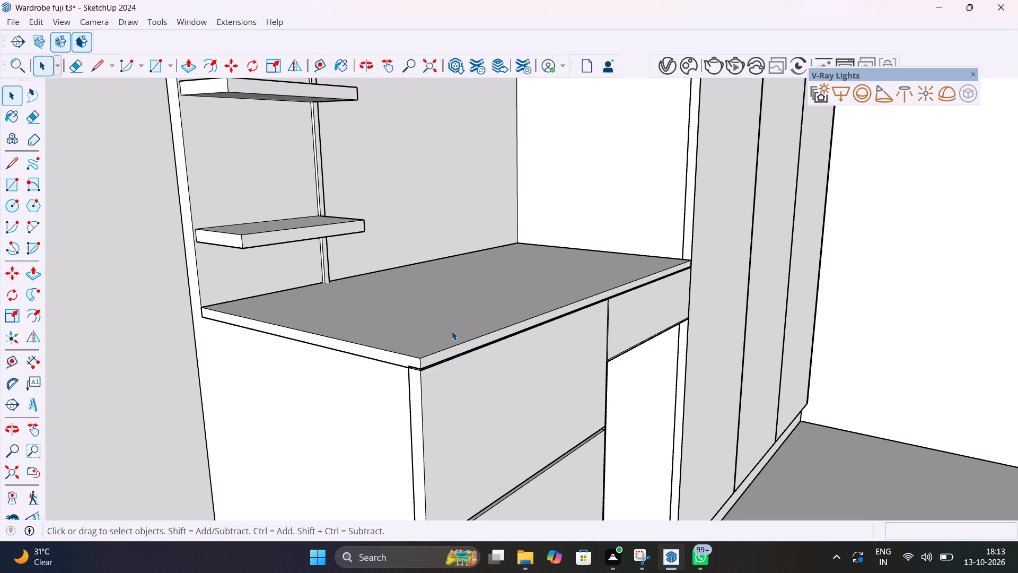
scroll(456, 325, "down", 5)
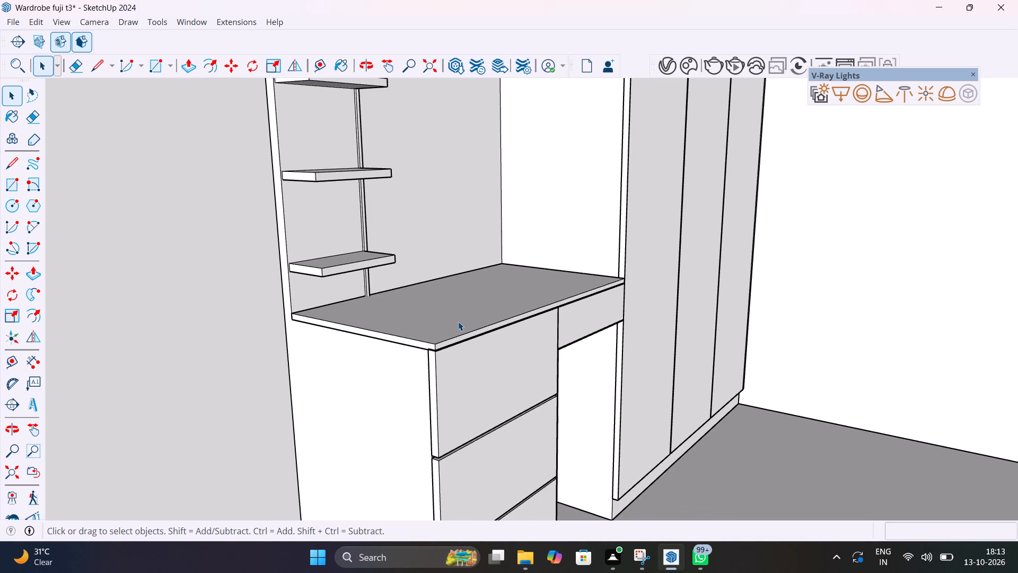
middle_click_drag(577, 341, 466, 333)
scroll(437, 314, "up", 10)
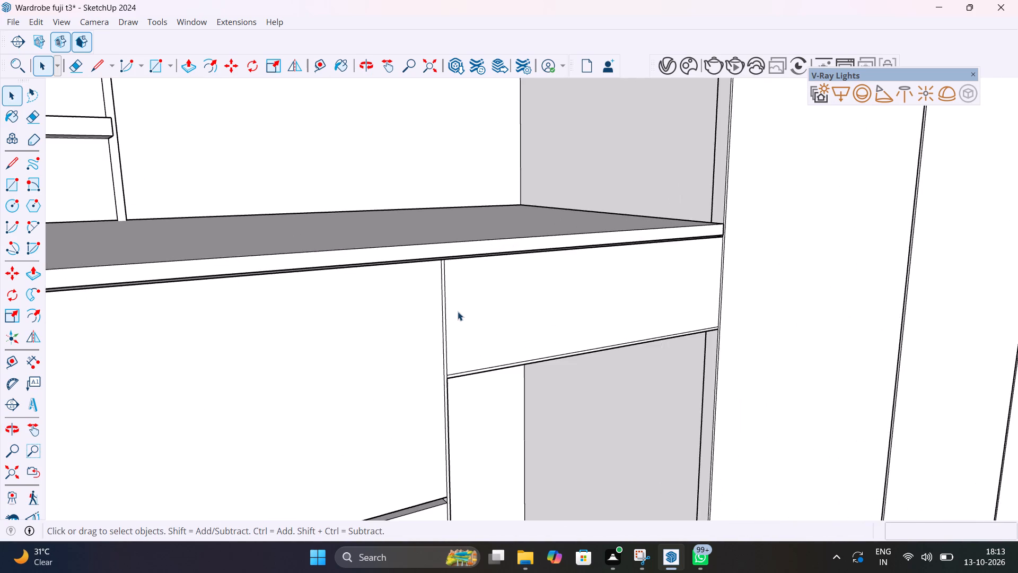
middle_click_drag(458, 311, 578, 295)
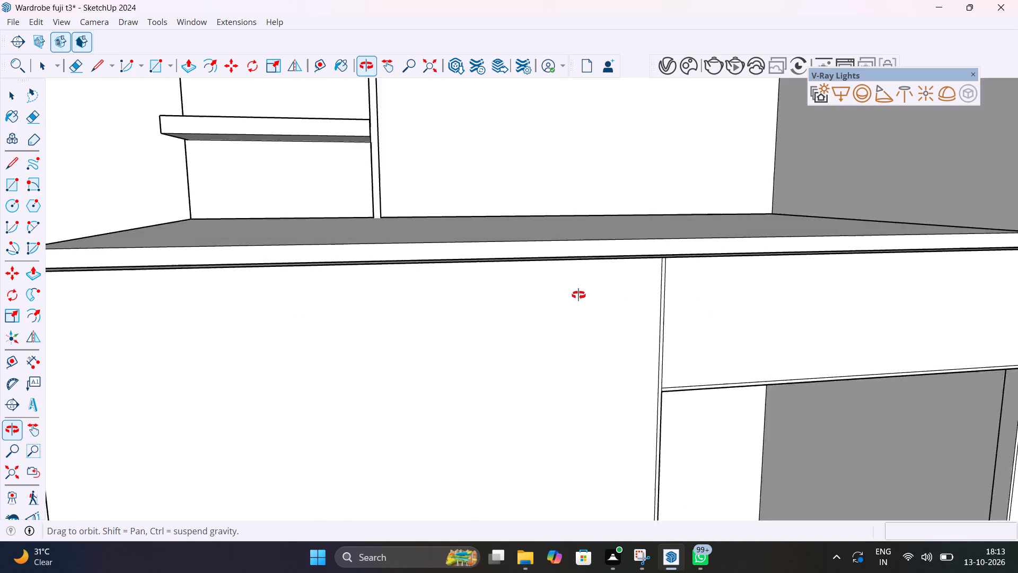
middle_click_drag(578, 295, 358, 323)
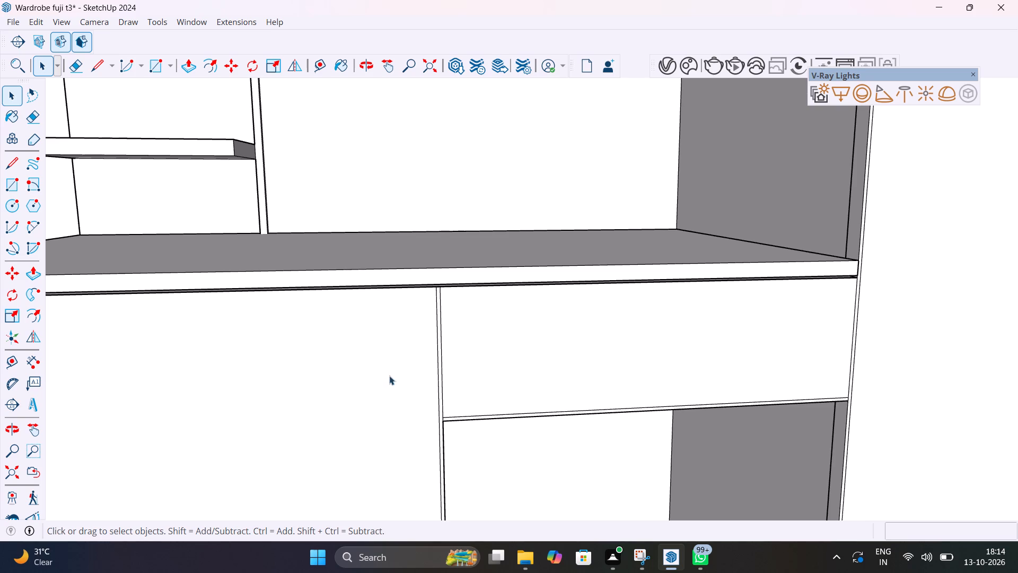
scroll(414, 360, "down", 7)
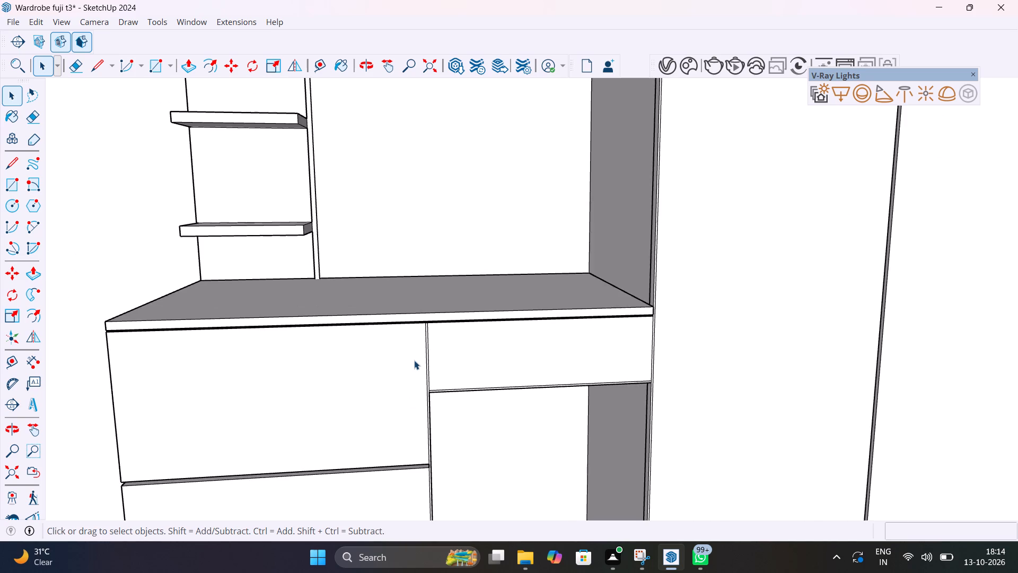
scroll(414, 360, "down", 5)
middle_click_drag(409, 359, 514, 381)
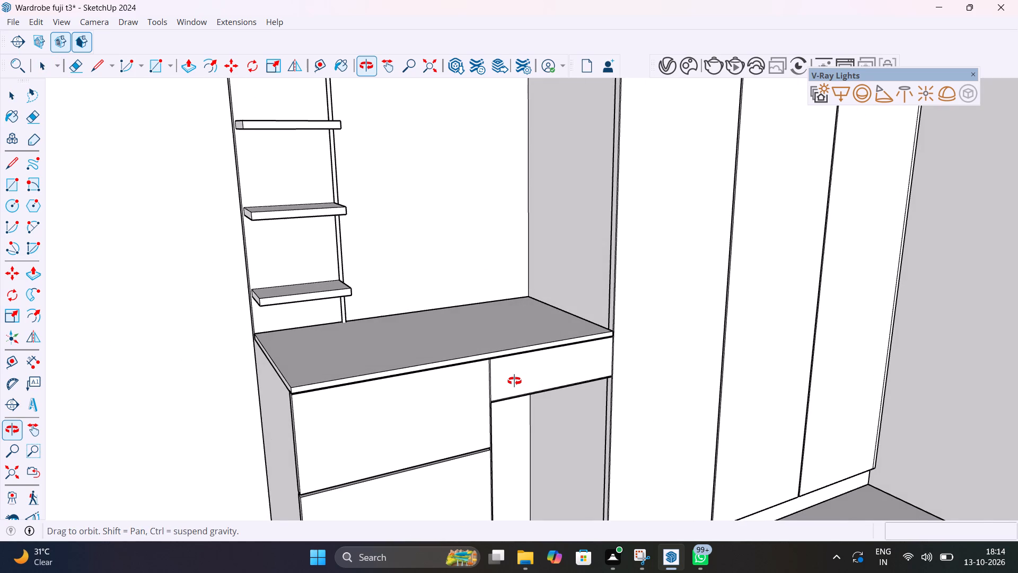
middle_click_drag(514, 381, 648, 360)
scroll(621, 378, "down", 11)
middle_click_drag(622, 379, 495, 377)
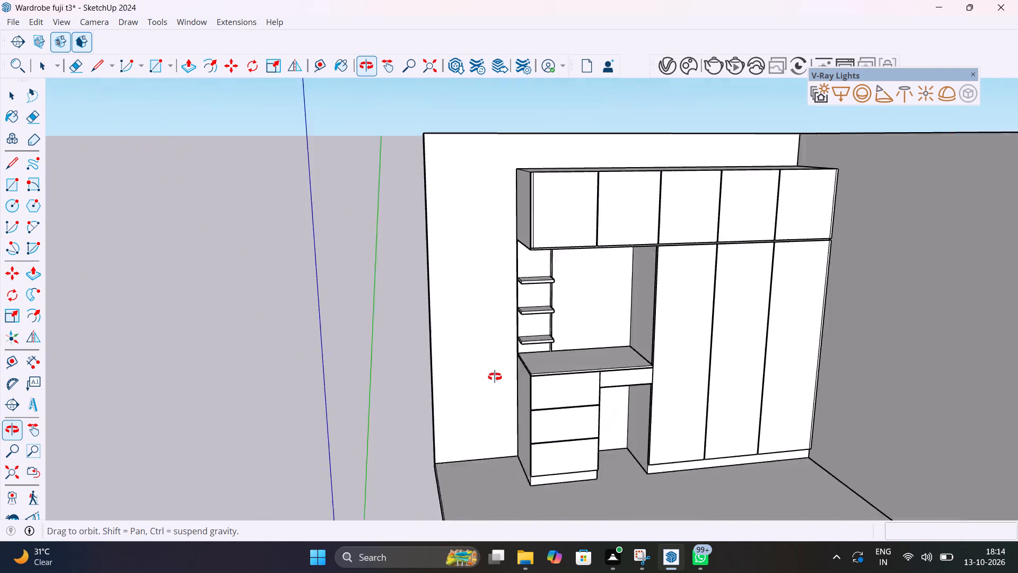
middle_click_drag(495, 377, 546, 384)
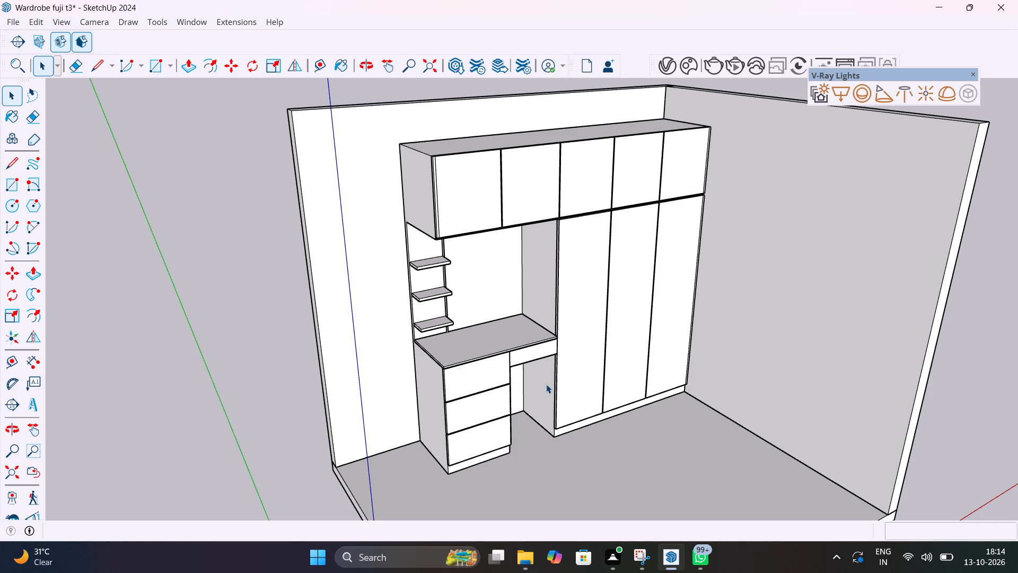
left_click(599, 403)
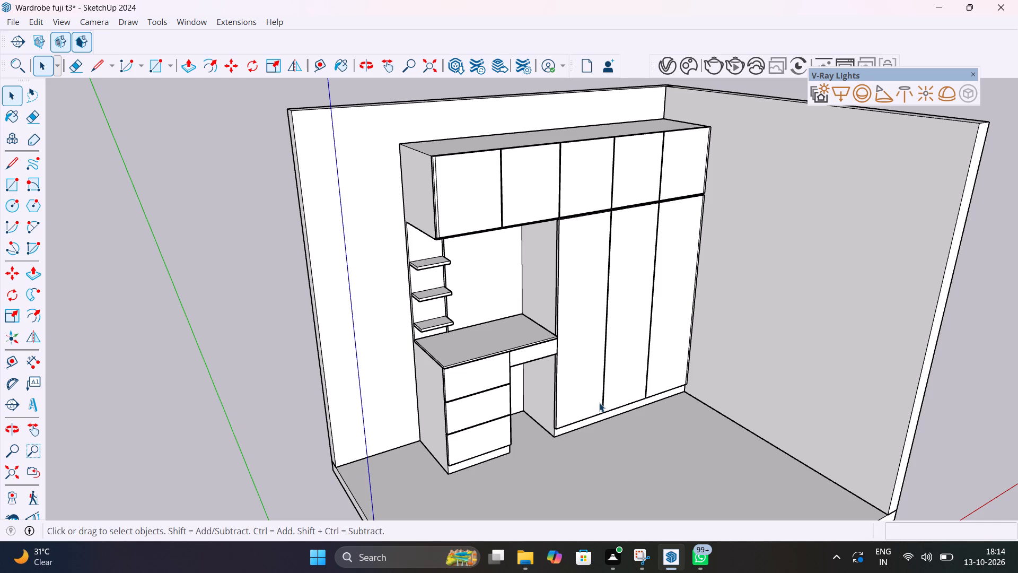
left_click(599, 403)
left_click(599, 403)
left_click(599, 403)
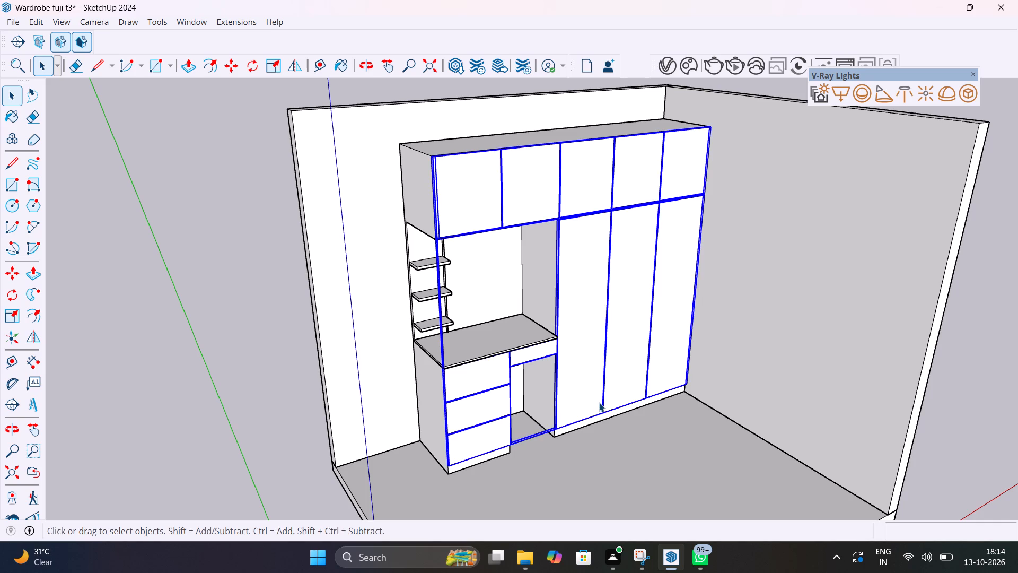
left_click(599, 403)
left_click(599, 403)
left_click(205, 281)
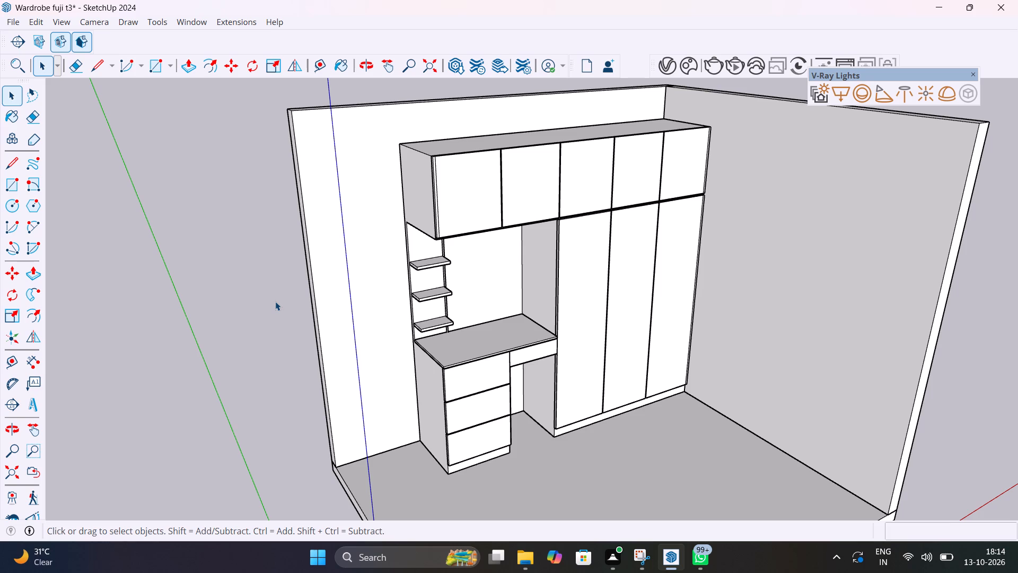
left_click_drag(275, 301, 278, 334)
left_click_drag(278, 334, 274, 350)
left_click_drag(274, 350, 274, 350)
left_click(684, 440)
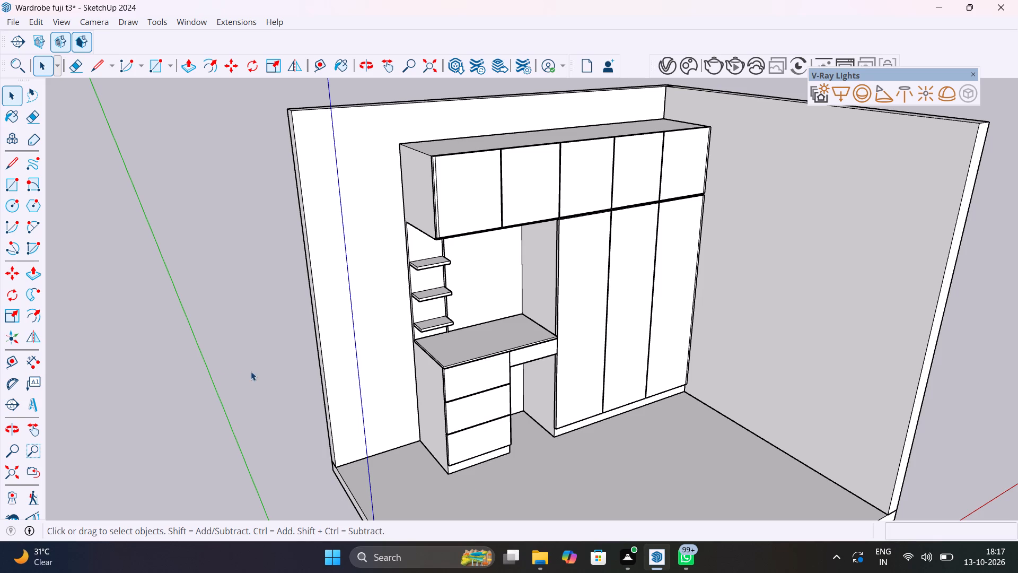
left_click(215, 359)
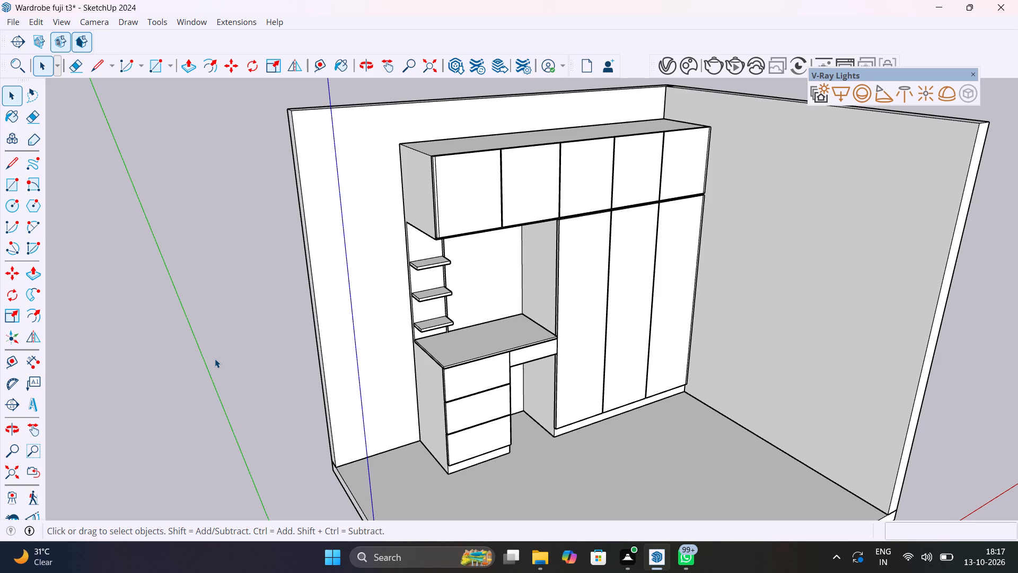
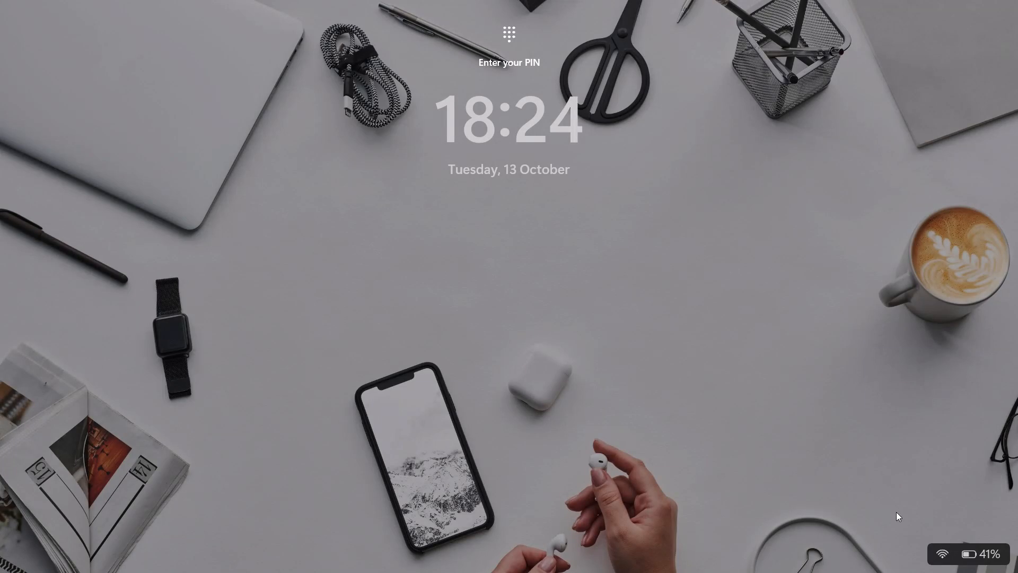
Enter the PIN to unlock the computer and return to the wardrobe model.
key("2")
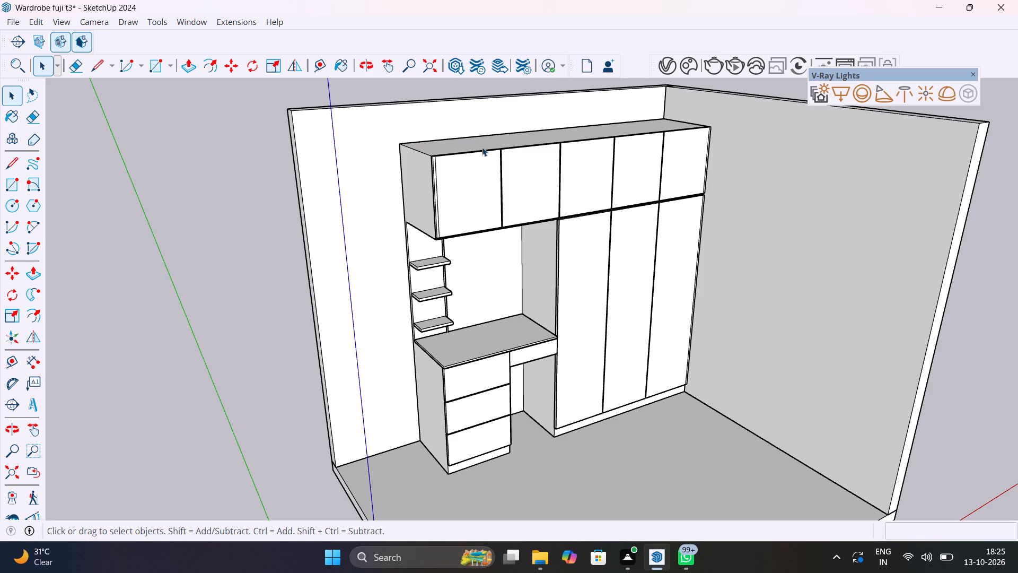
Open 3D Warehouse and replace the previous search with a model search for "handles".
scroll(483, 147, "up", 5)
middle_click_drag(519, 208, 374, 205)
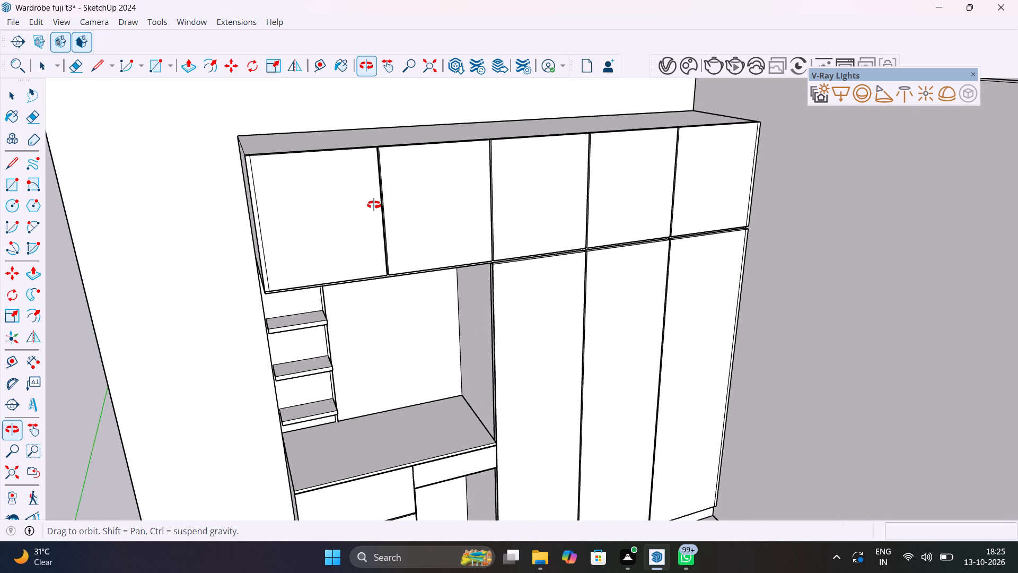
middle_click_drag(374, 205, 343, 199)
left_click(217, 55)
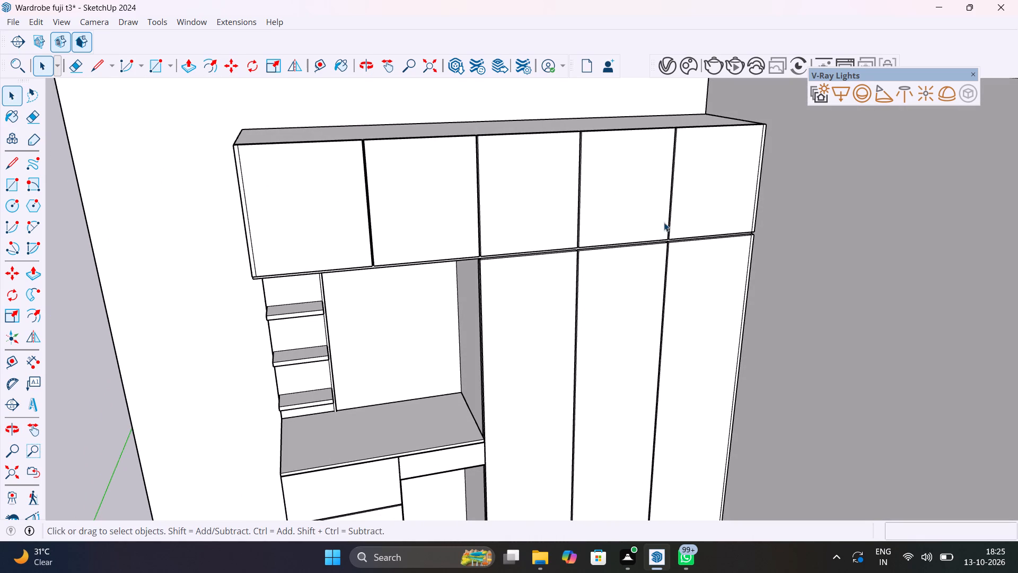
left_click(192, 19)
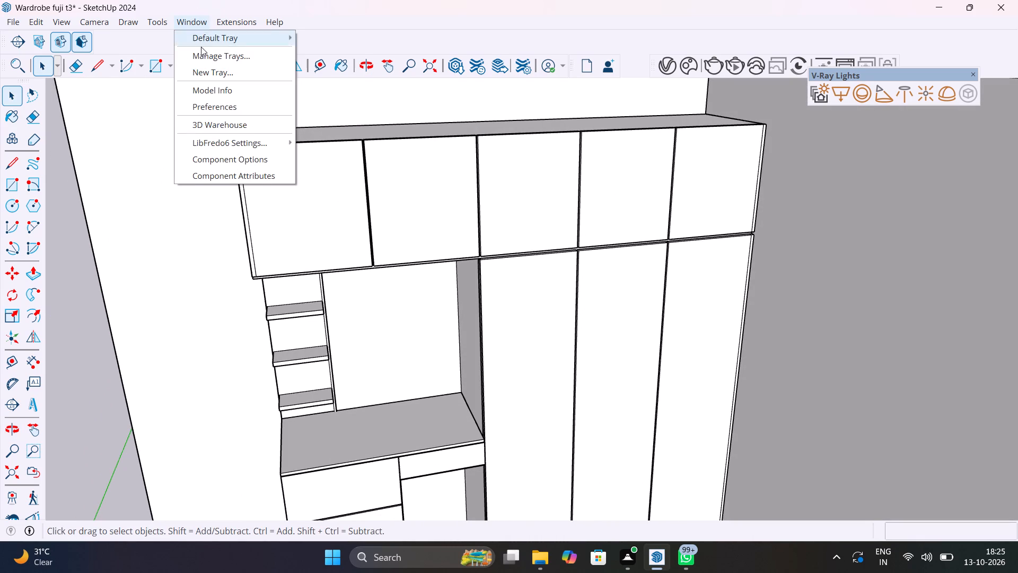
left_click(230, 122)
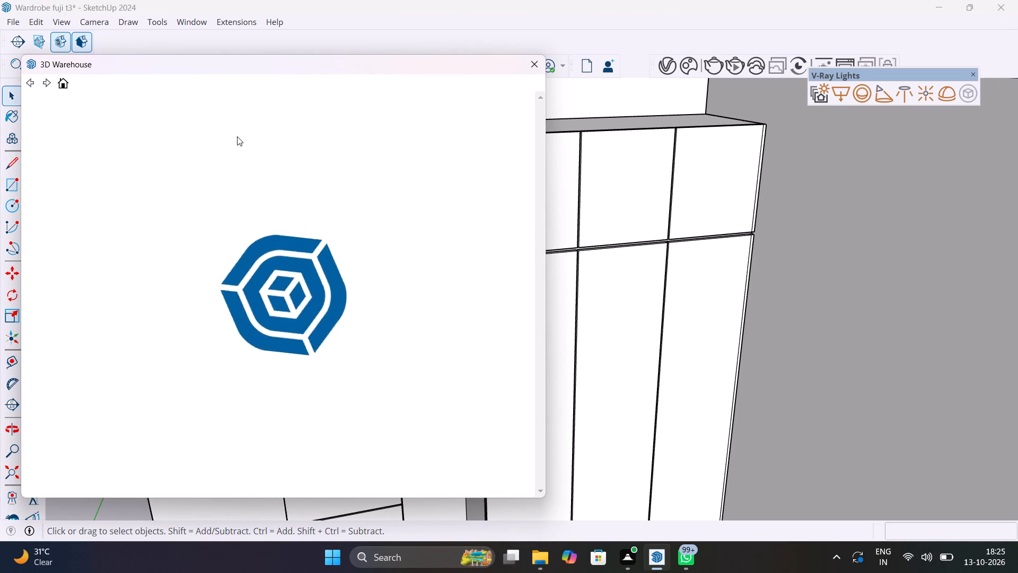
left_click(284, 115)
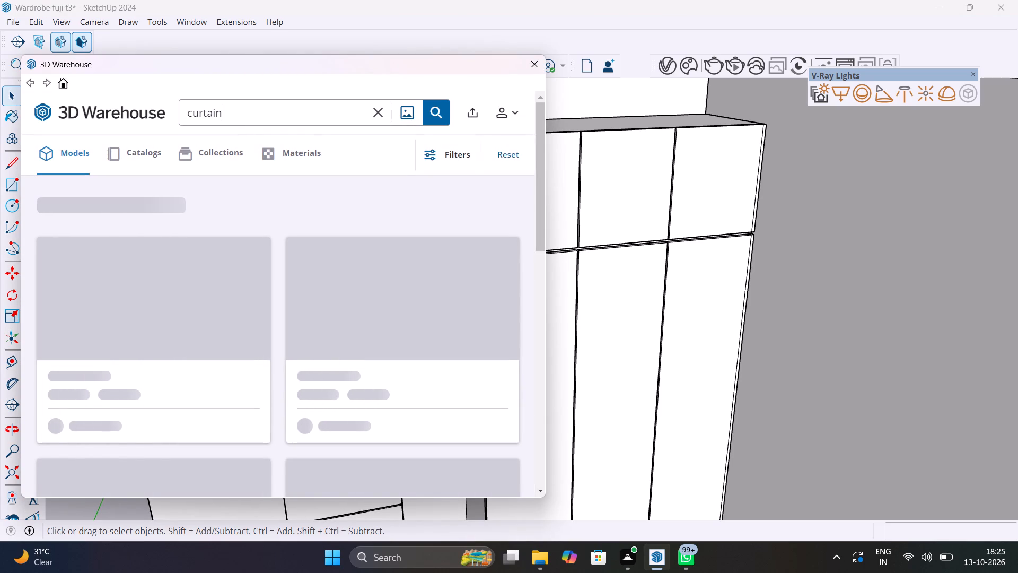
key("BackSpace")
key("BackSpace")
key("BackSpace")
key("BackSpace")
key("BackSpace")
key("BackSpace")
key("BackSpace")
key("BackSpace")
key("BackSpace")
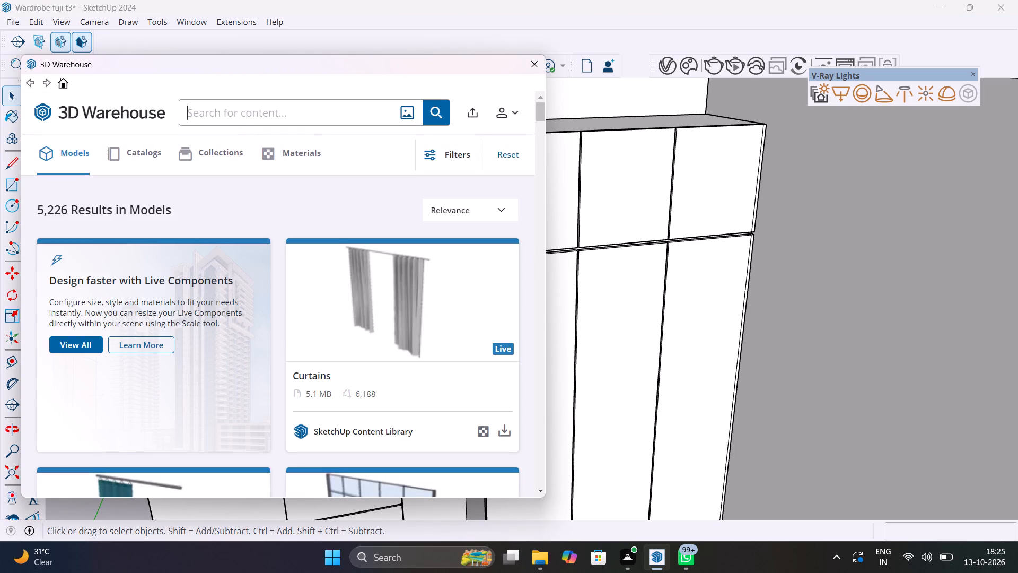
type("han")
type("dles")
key("Return")
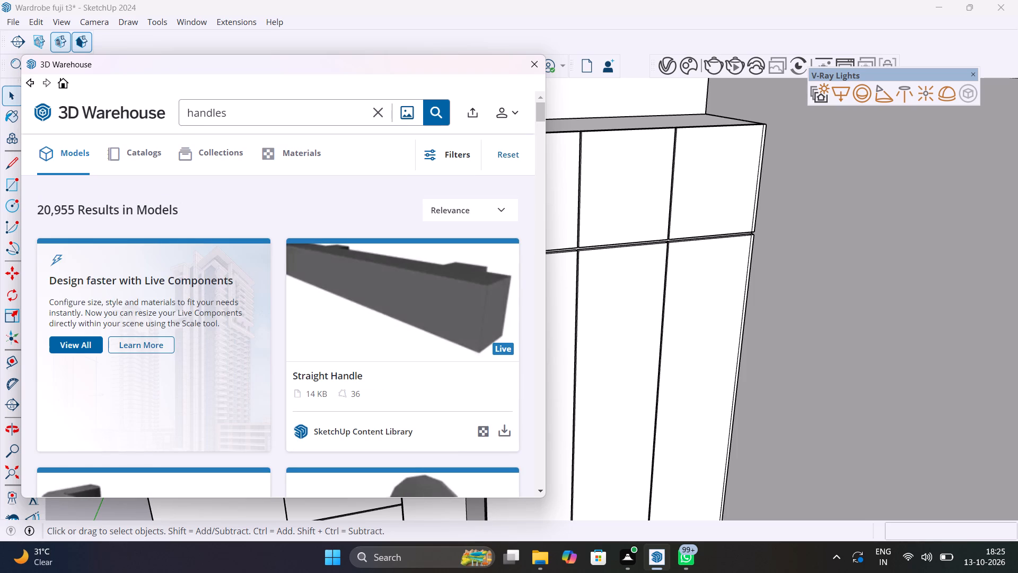
Browse the handle models and download the slim black bar model named "handle" (22 KB) directly into the wardrobe model.
scroll(364, 372, "down", 1)
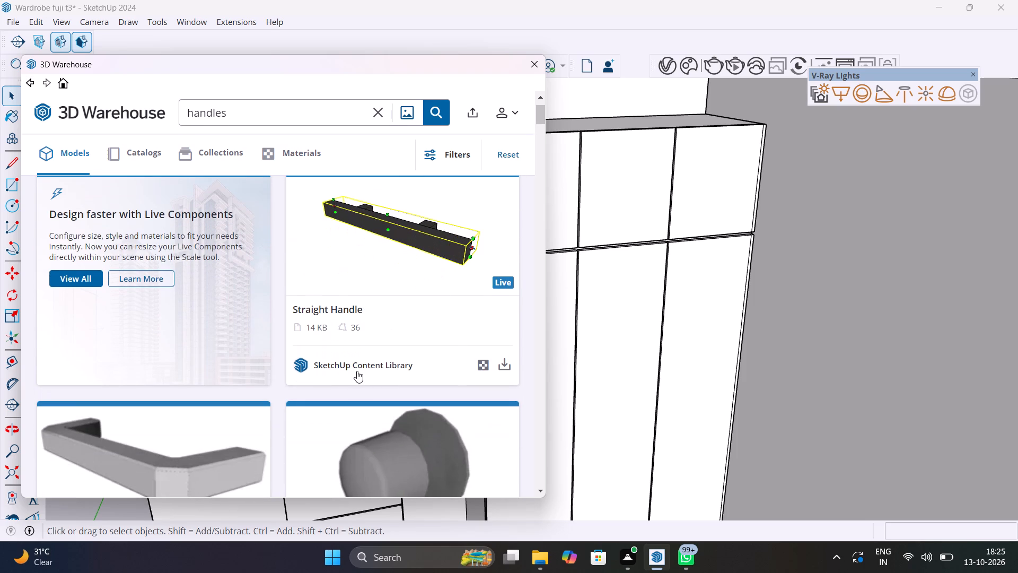
scroll(357, 371, "down", 4)
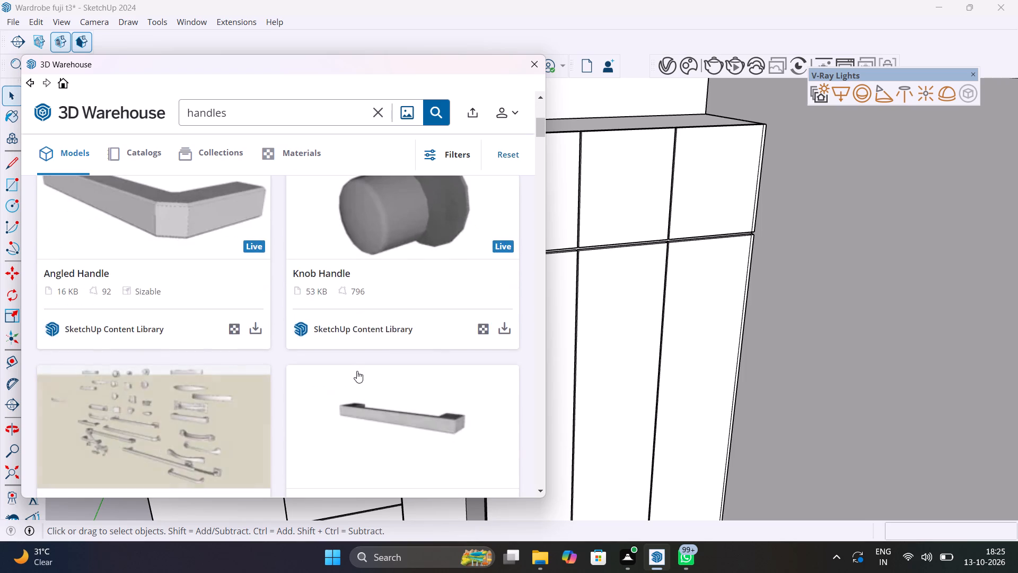
scroll(357, 371, "down", 16)
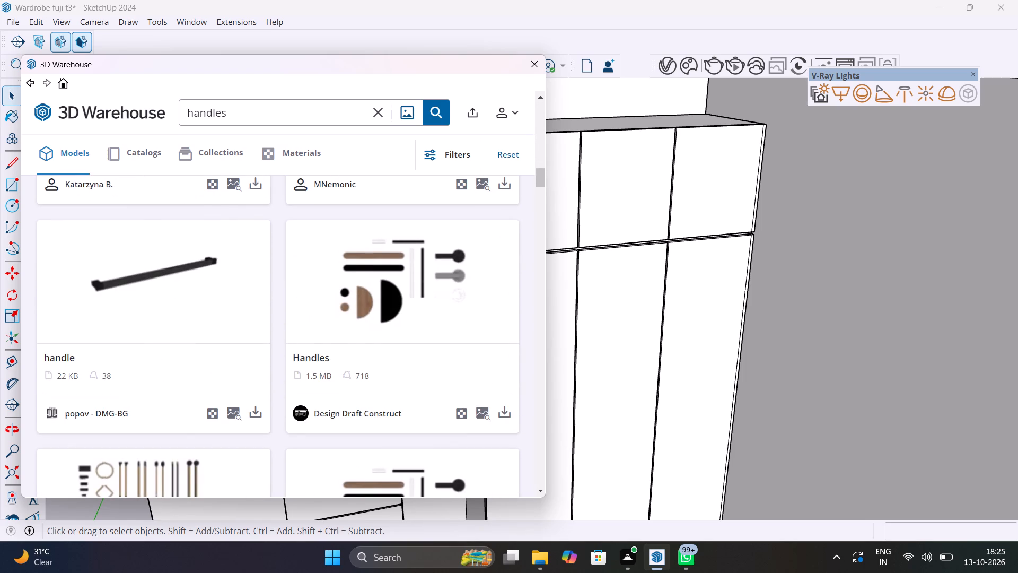
left_click(256, 410)
left_click(251, 291)
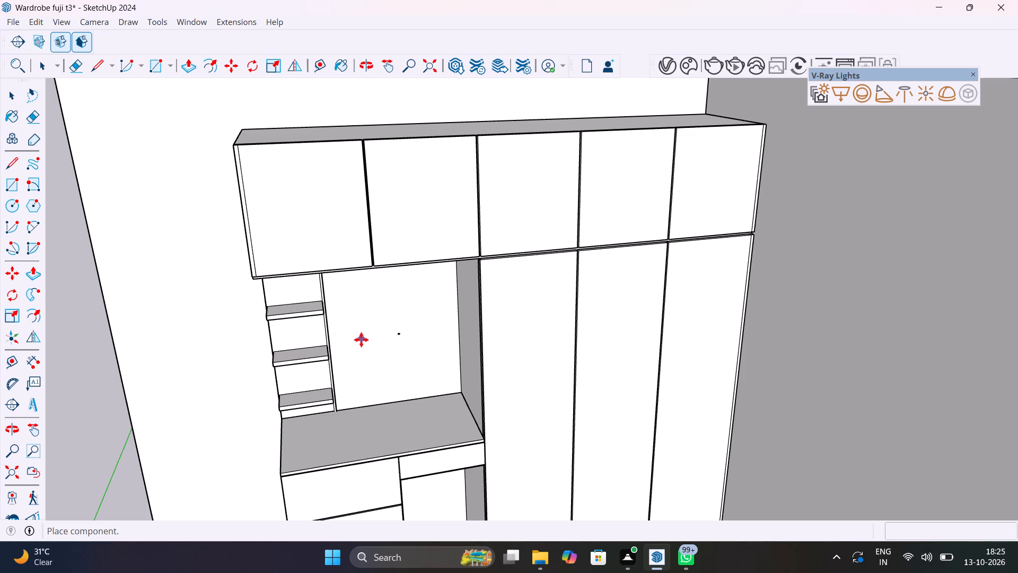
Place the downloaded handle component on the room floor in front of the wardrobe.
scroll(367, 339, "down", 4)
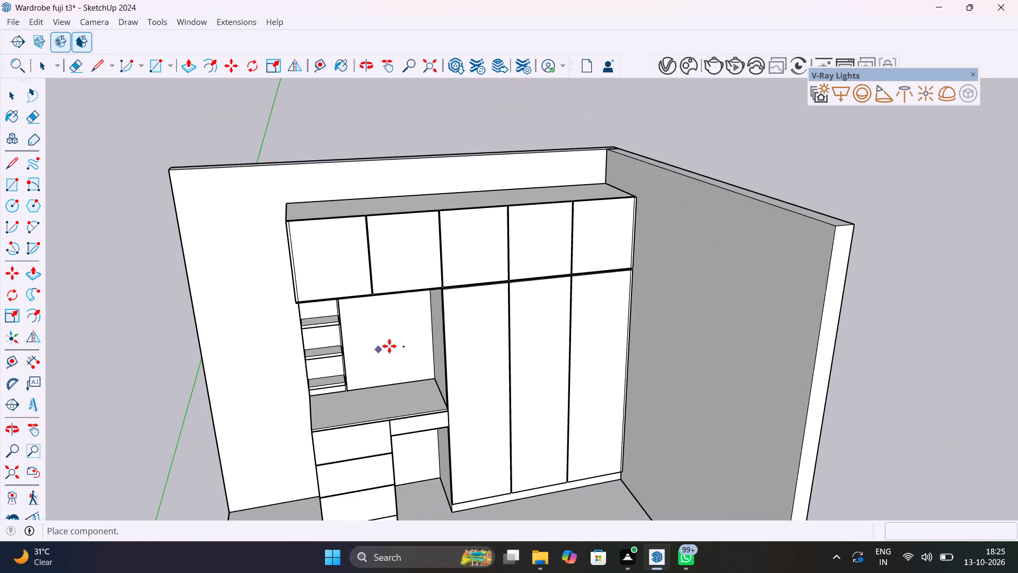
scroll(347, 353, "up", 9)
middle_click_drag(404, 395, 423, 393)
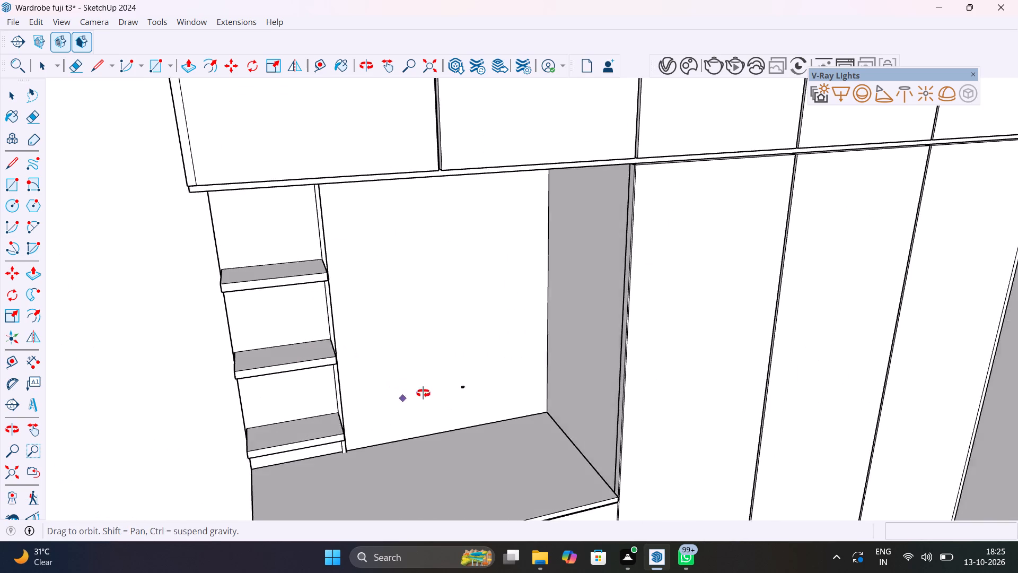
middle_click_drag(423, 393, 481, 375)
scroll(701, 378, "down", 14)
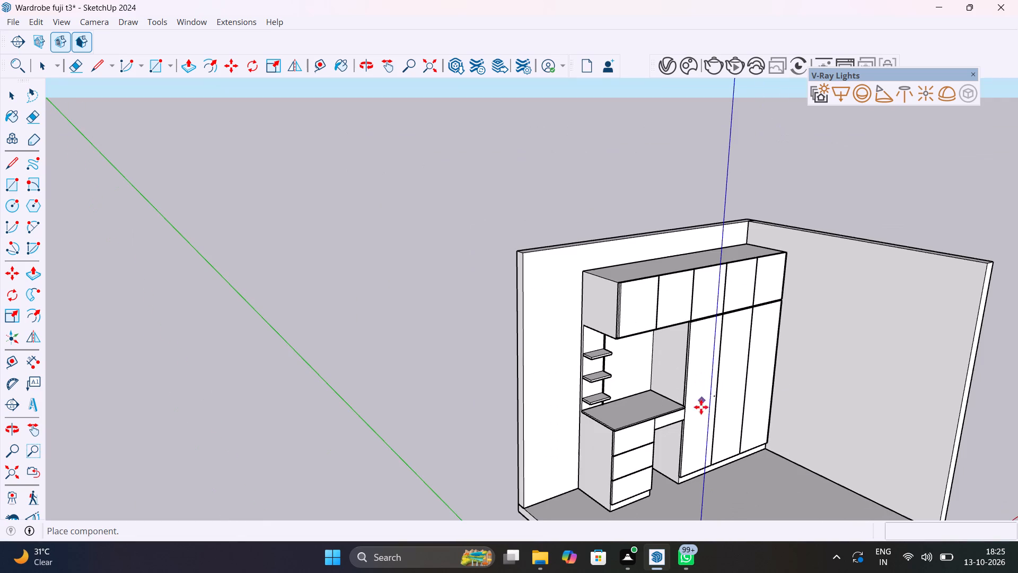
scroll(744, 486, "up", 7)
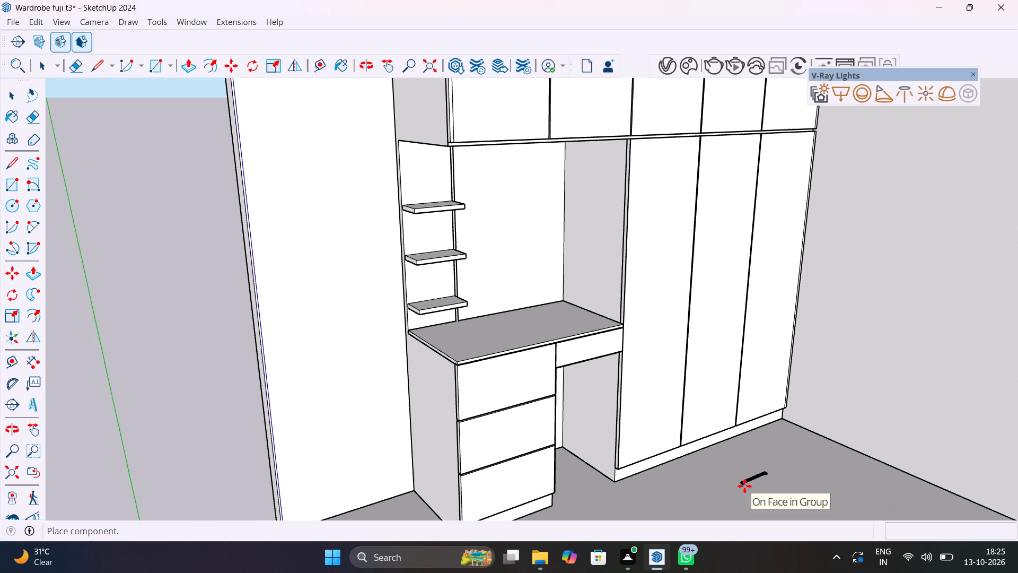
middle_click_drag(744, 486, 577, 384)
scroll(577, 384, "up", 1)
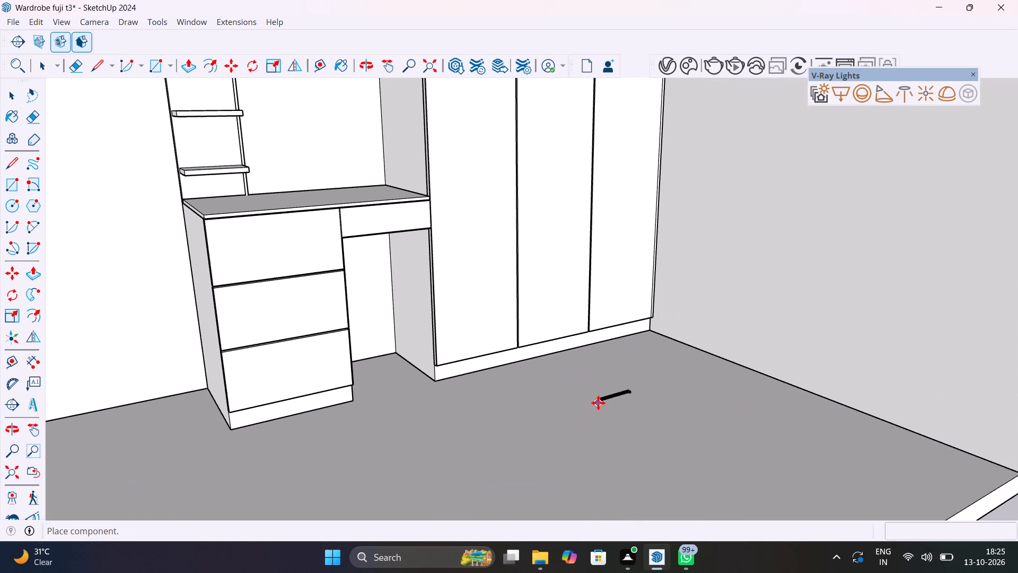
left_click(598, 403)
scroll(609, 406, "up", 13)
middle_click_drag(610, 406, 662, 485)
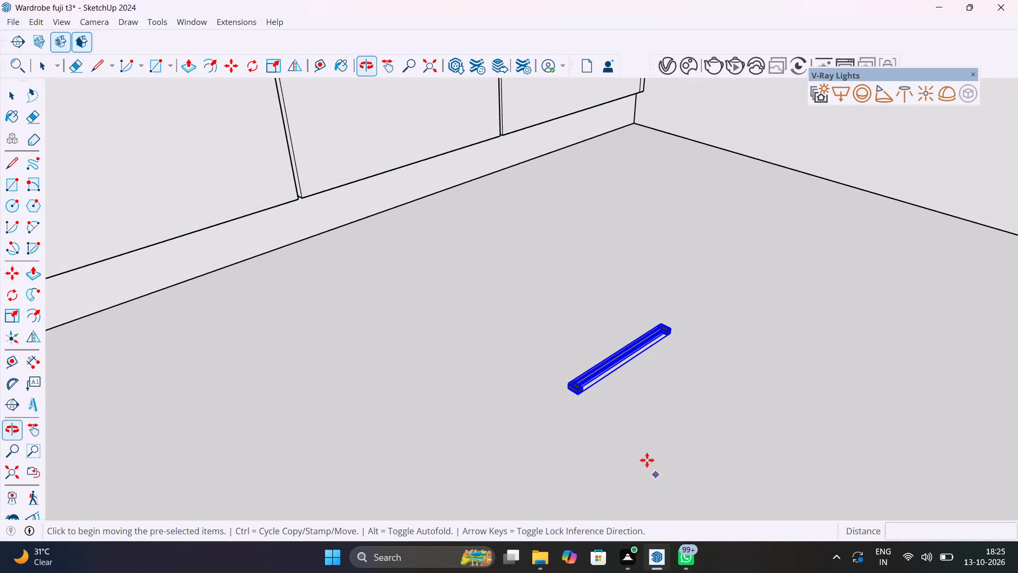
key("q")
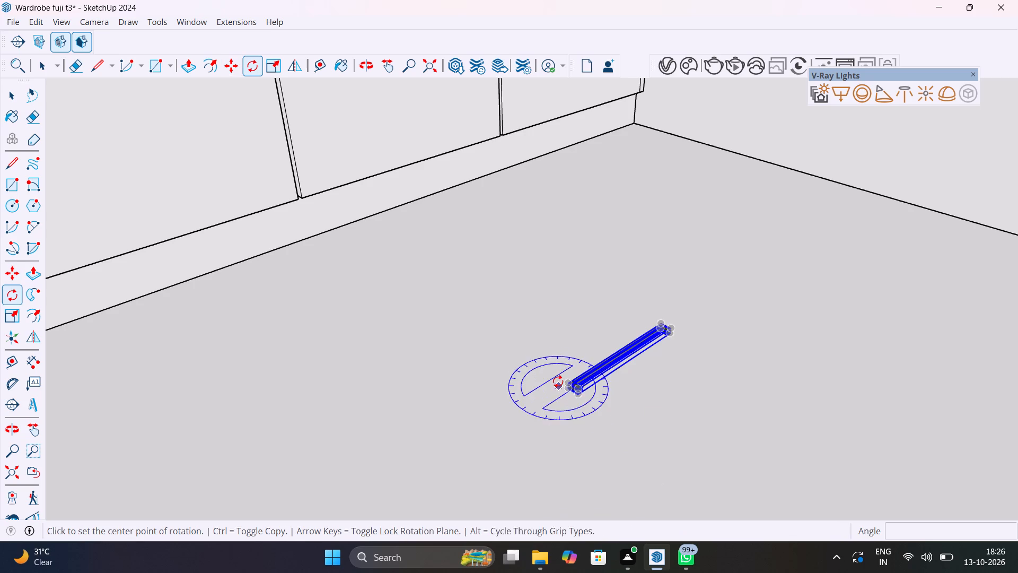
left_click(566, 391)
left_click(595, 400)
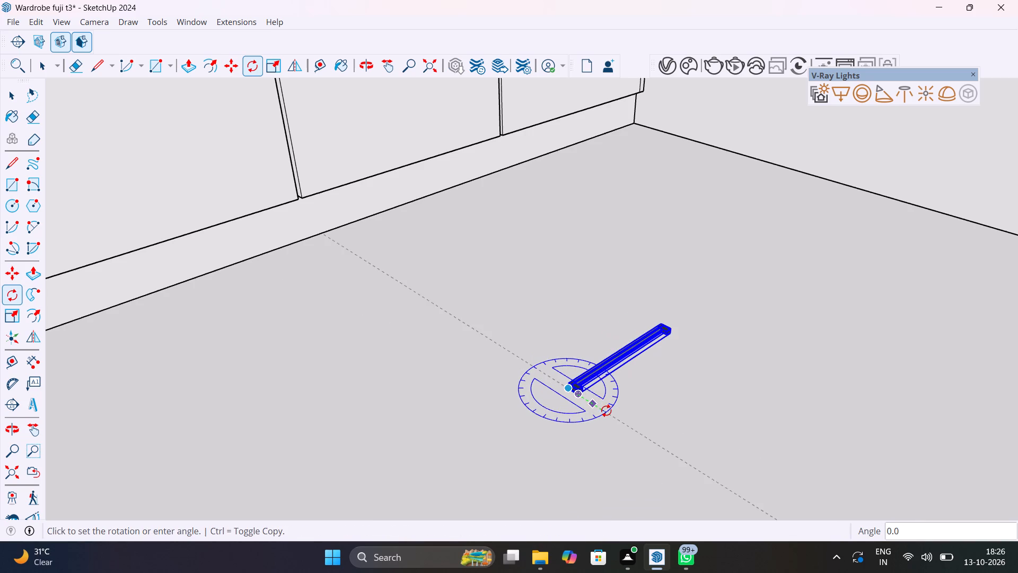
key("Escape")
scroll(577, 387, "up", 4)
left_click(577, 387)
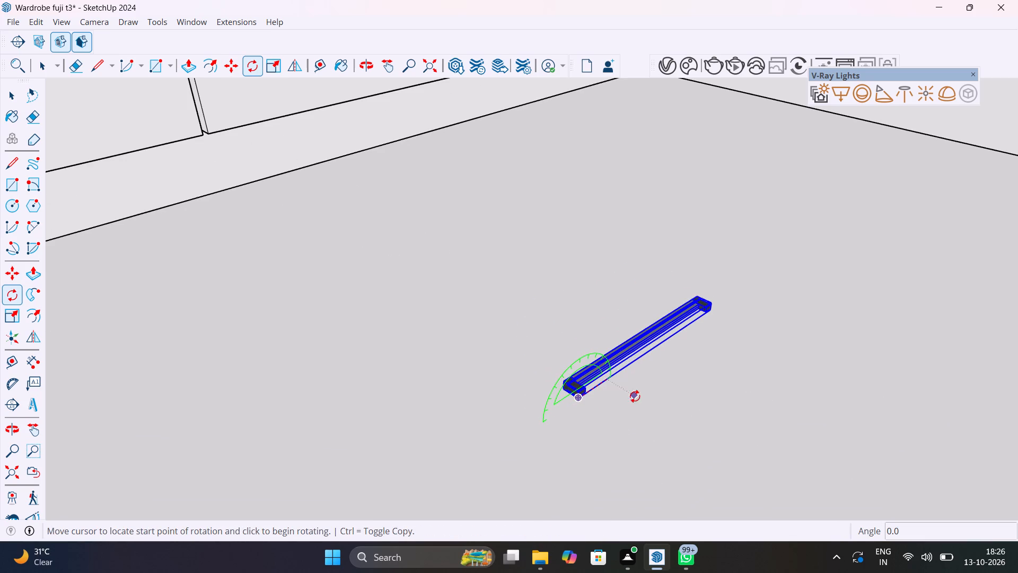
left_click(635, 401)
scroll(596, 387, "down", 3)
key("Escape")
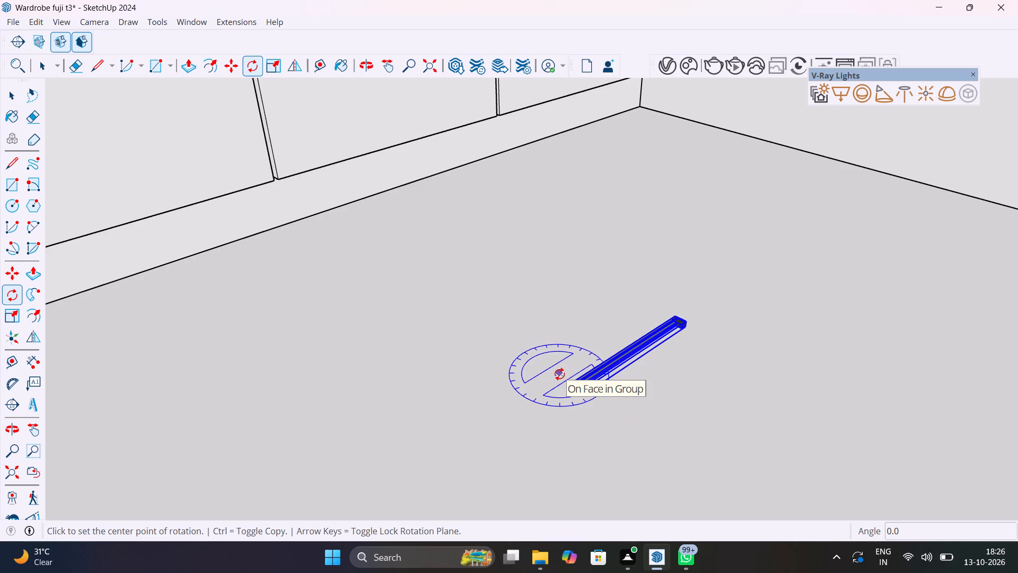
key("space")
Flip the handle about its green-axis plane so its grip bar faces away from the wardrobe.
scroll(578, 385, "down", 5)
scroll(584, 383, "up", 9)
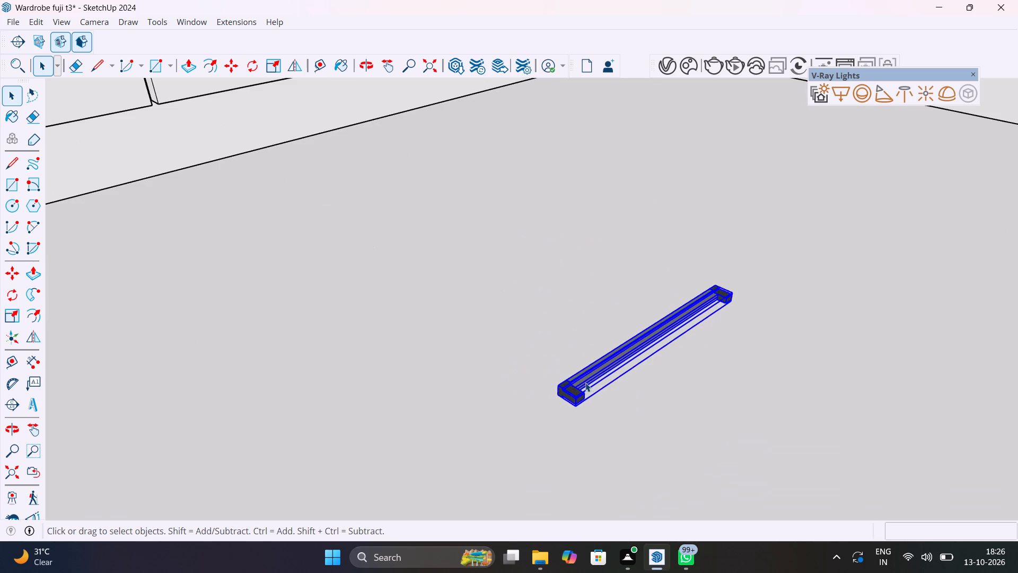
left_click(586, 383)
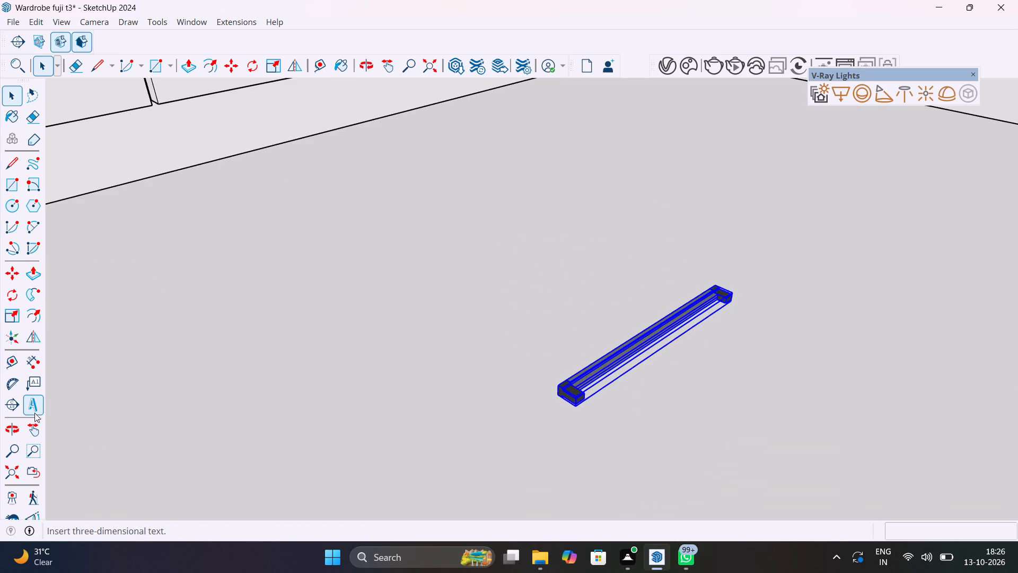
left_click(32, 334)
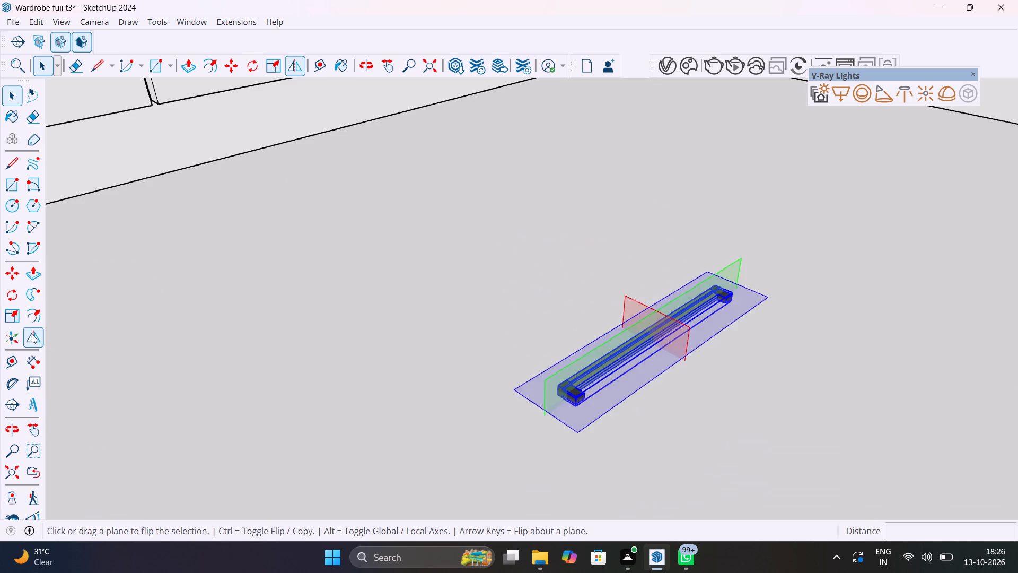
left_click(629, 303)
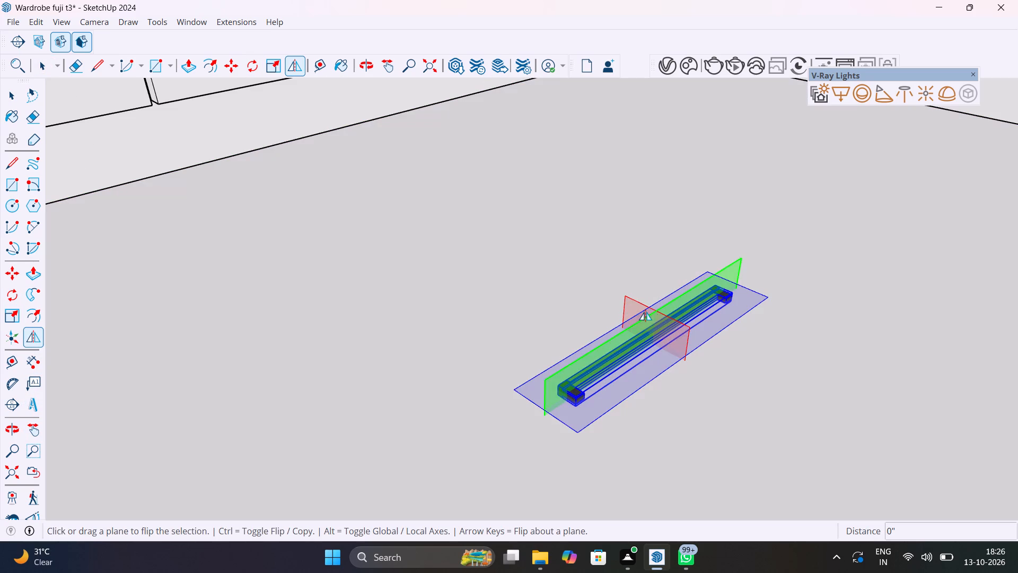
left_click(683, 340)
left_click(685, 350)
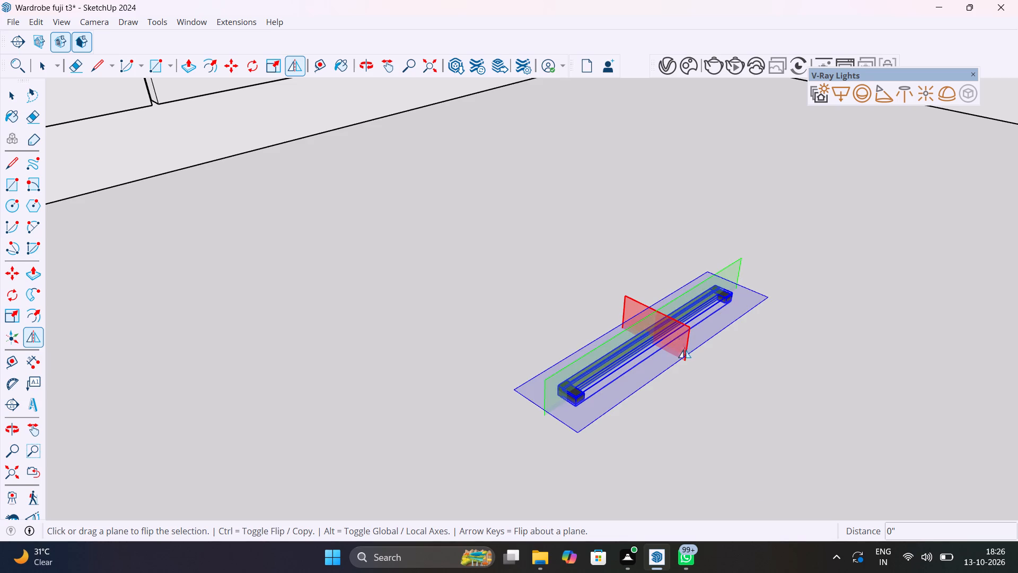
left_click(716, 271)
left_click(716, 271)
double_click(716, 271)
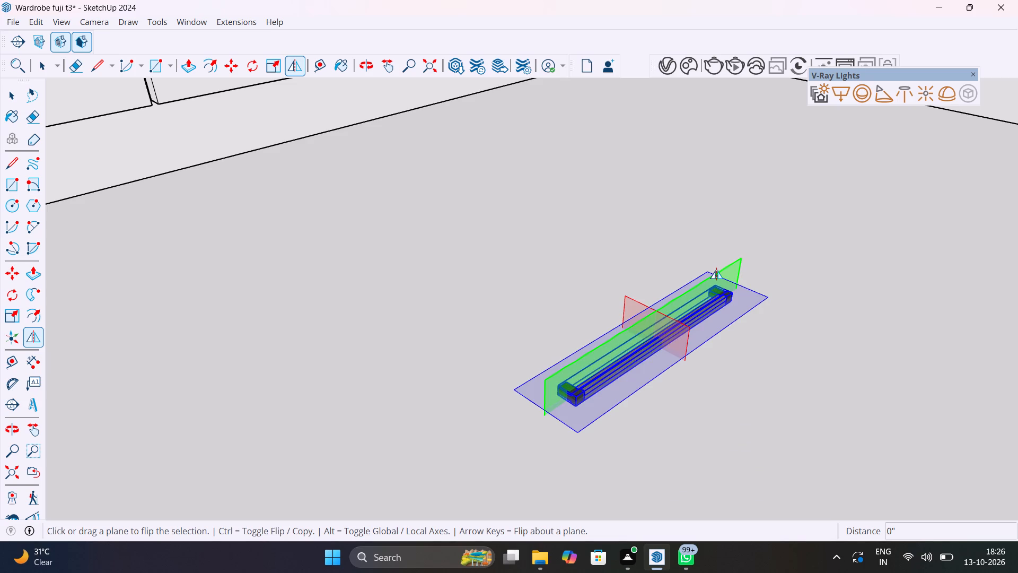
key("space")
Rotate the handle 90 degrees about the green axis so it stands vertically on the floor.
scroll(576, 400, "up", 5)
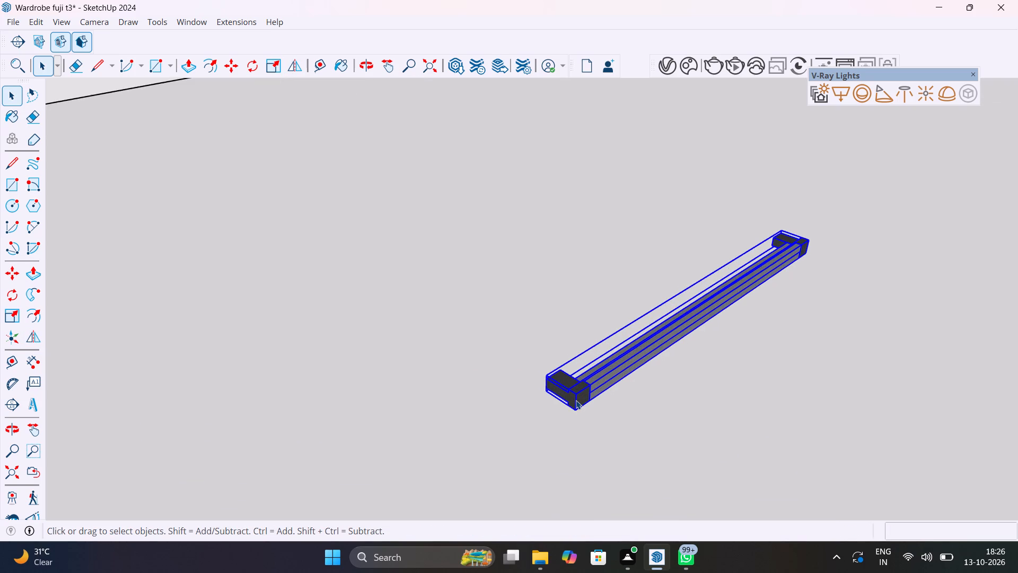
left_click(576, 400)
key("q")
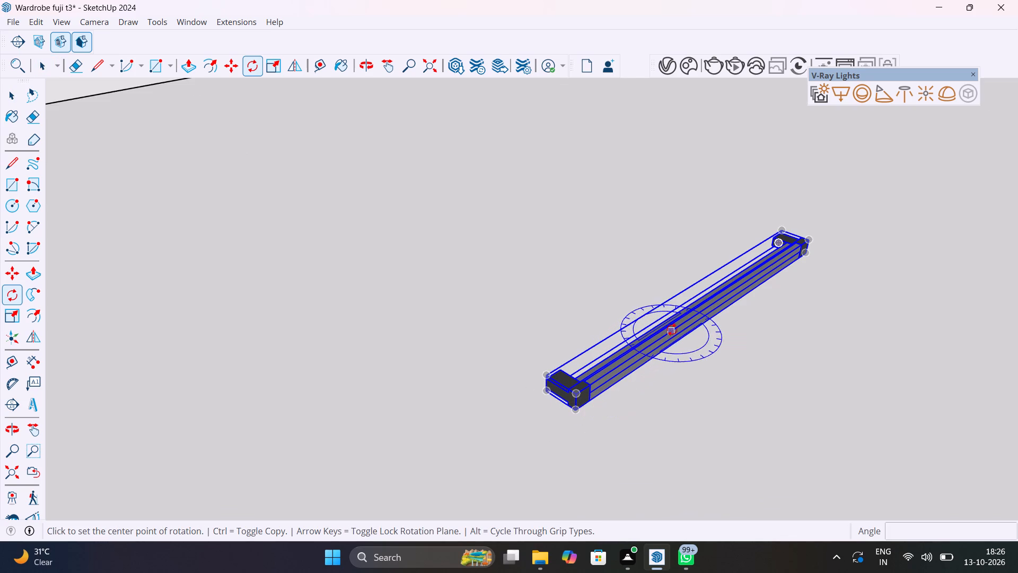
left_click(672, 341)
left_click(664, 333)
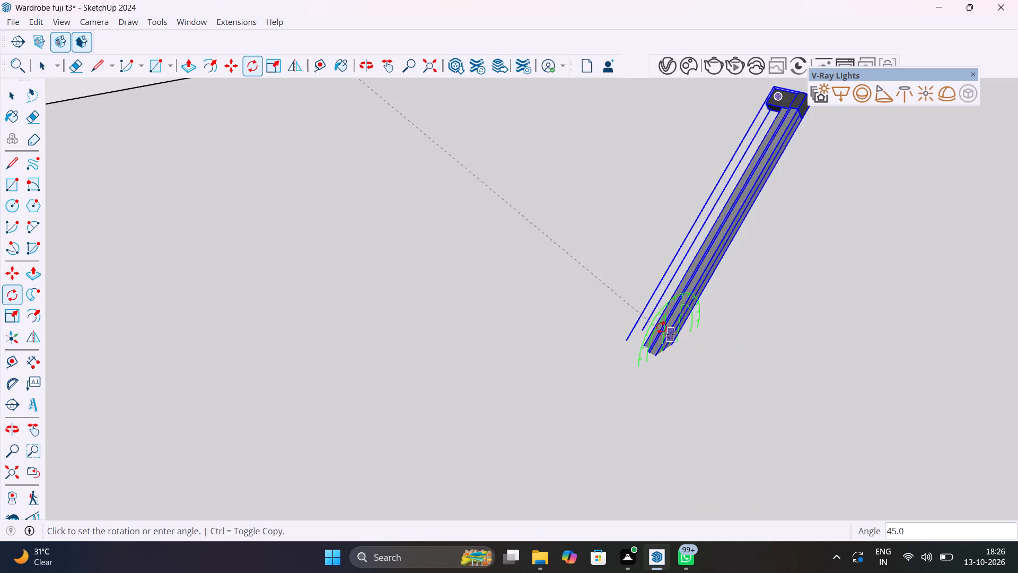
scroll(588, 364, "down", 9)
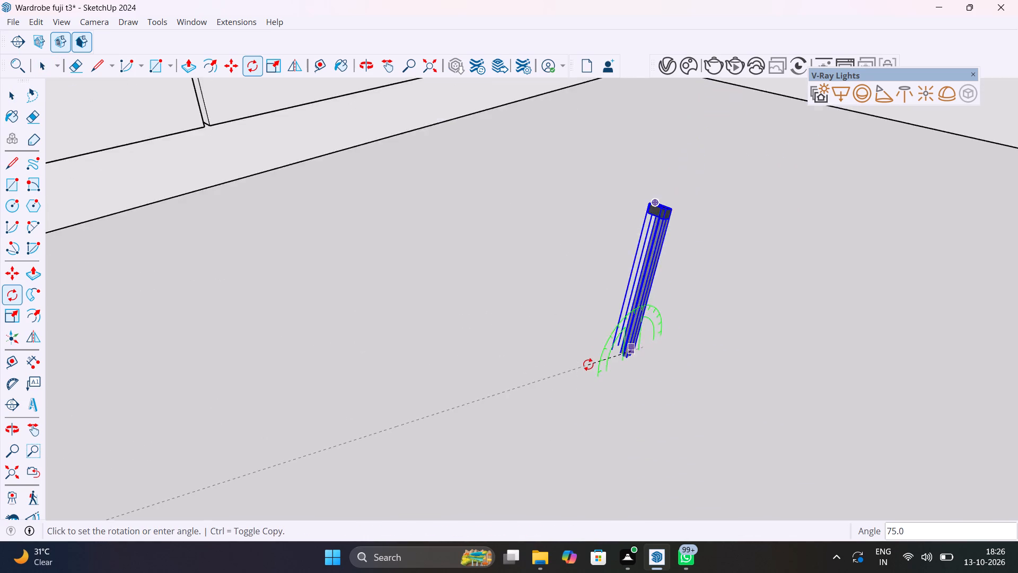
scroll(588, 364, "down", 4)
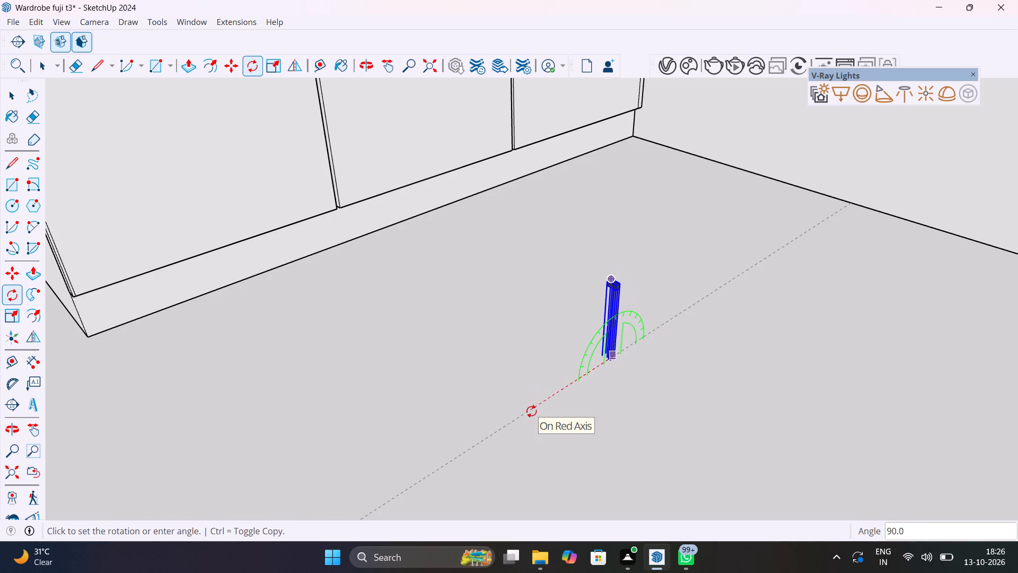
type("90")
key("Return")
key("space")
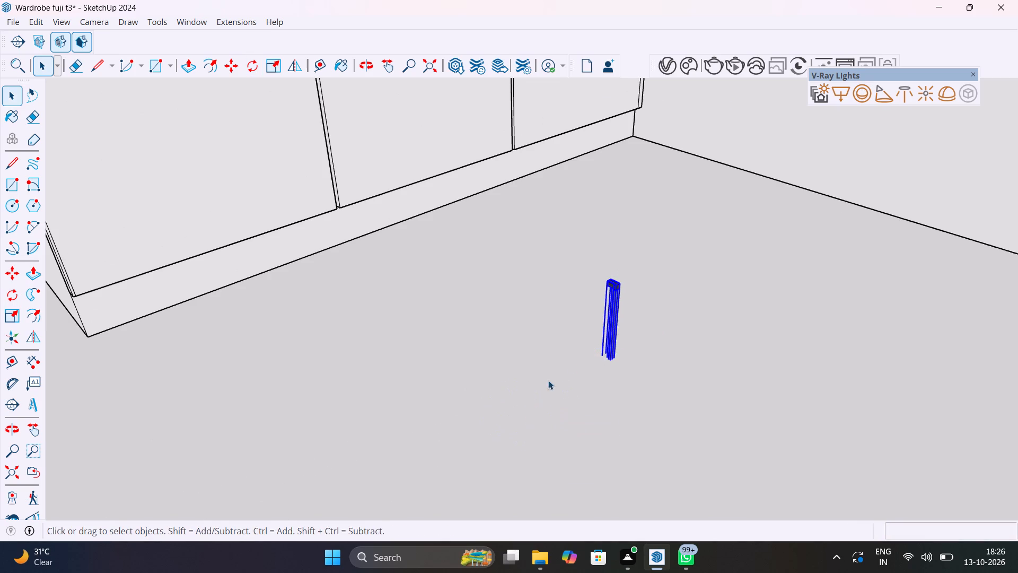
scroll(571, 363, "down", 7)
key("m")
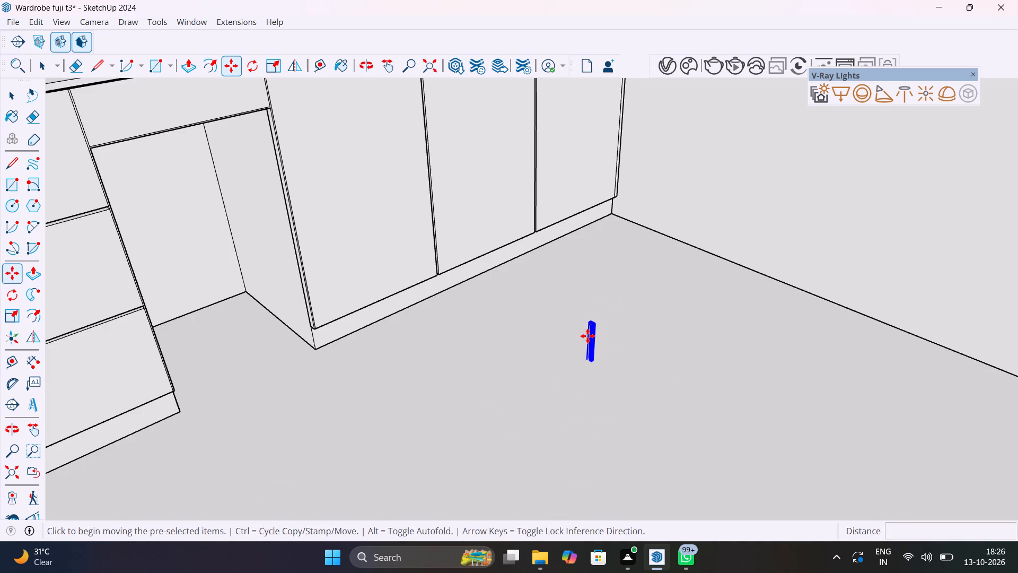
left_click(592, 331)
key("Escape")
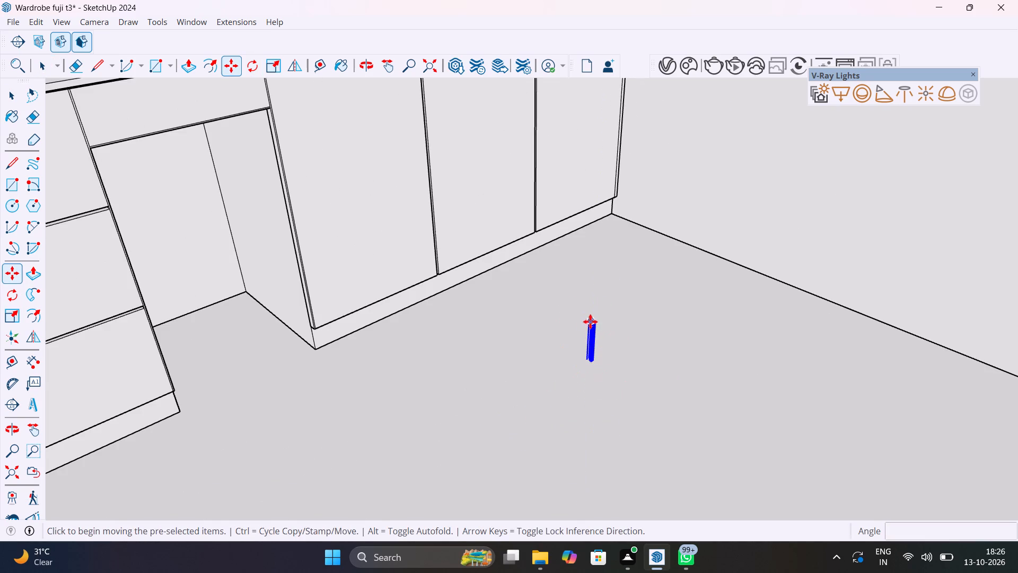
Move the upright handle by its top corner onto the front of the upper door above the shelves, near the second door.
scroll(590, 325, "up", 10)
key("space")
left_click(590, 320)
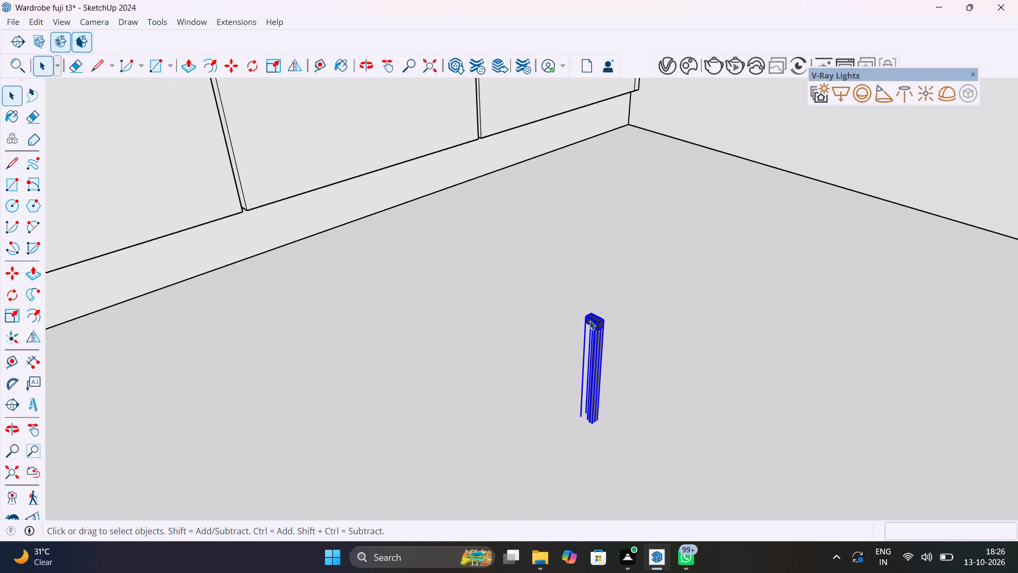
key("m")
left_click(589, 319)
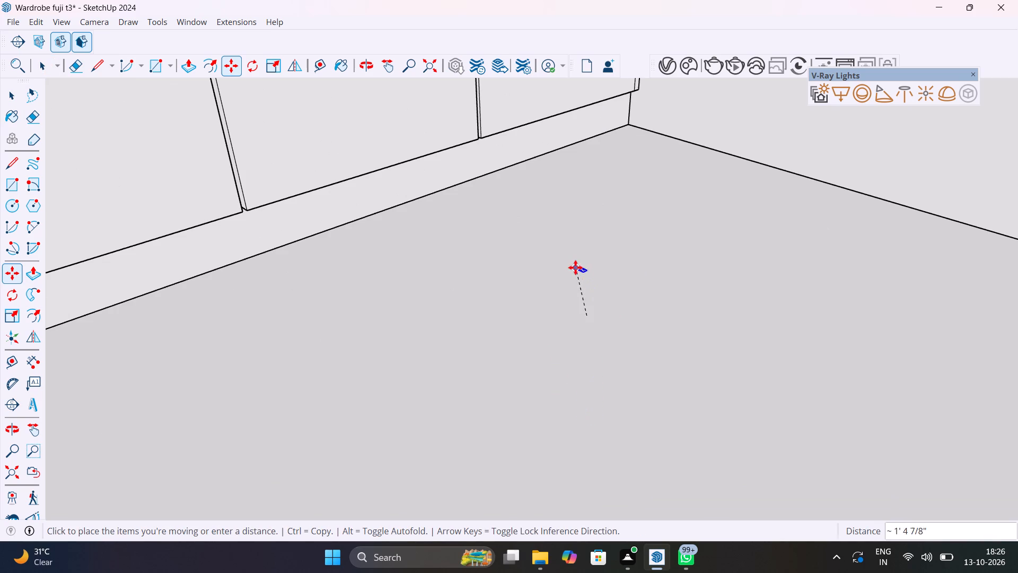
scroll(575, 267, "down", 20)
scroll(575, 267, "down", 10)
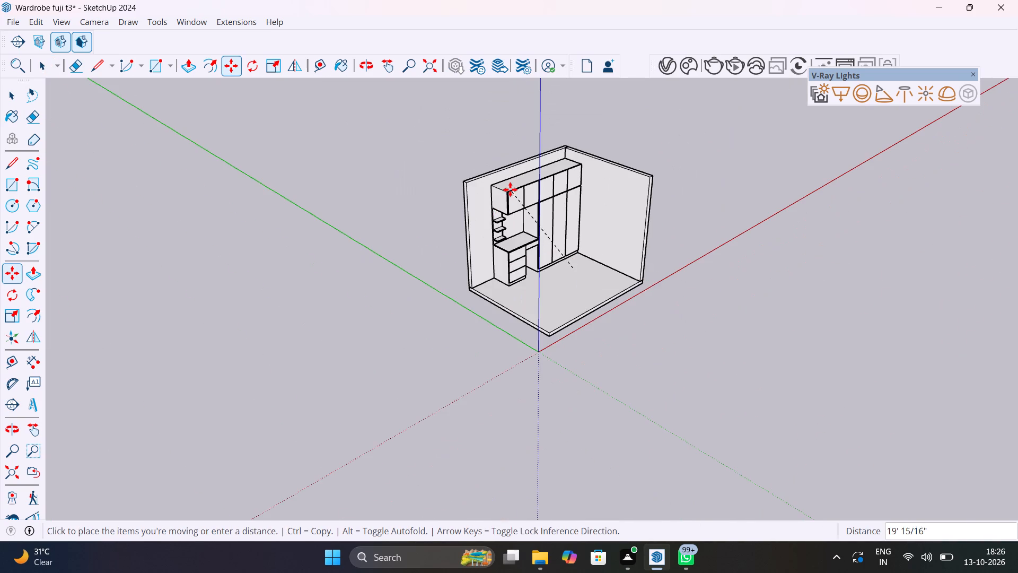
scroll(510, 189, "up", 17)
middle_click_drag(522, 233, 359, 214)
scroll(363, 214, "up", 4)
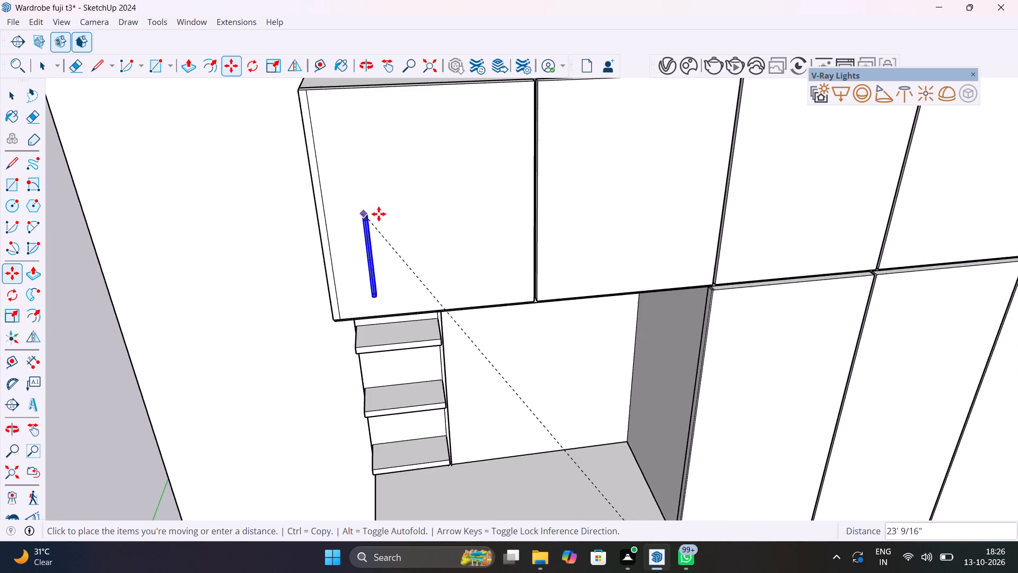
scroll(379, 214, "up", 6)
middle_click_drag(428, 206, 657, 218)
scroll(657, 218, "up", 1)
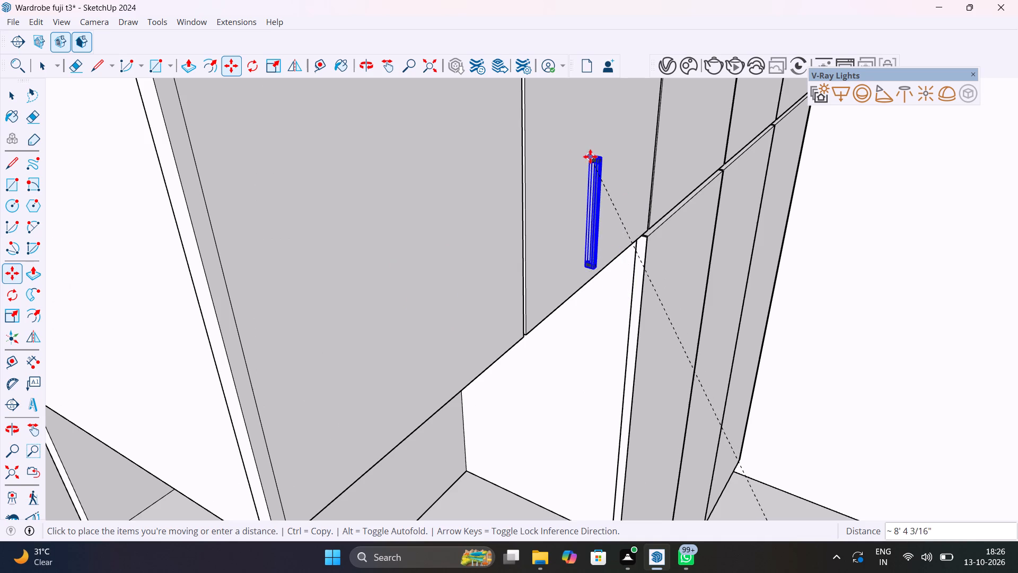
scroll(511, 197, "down", 8)
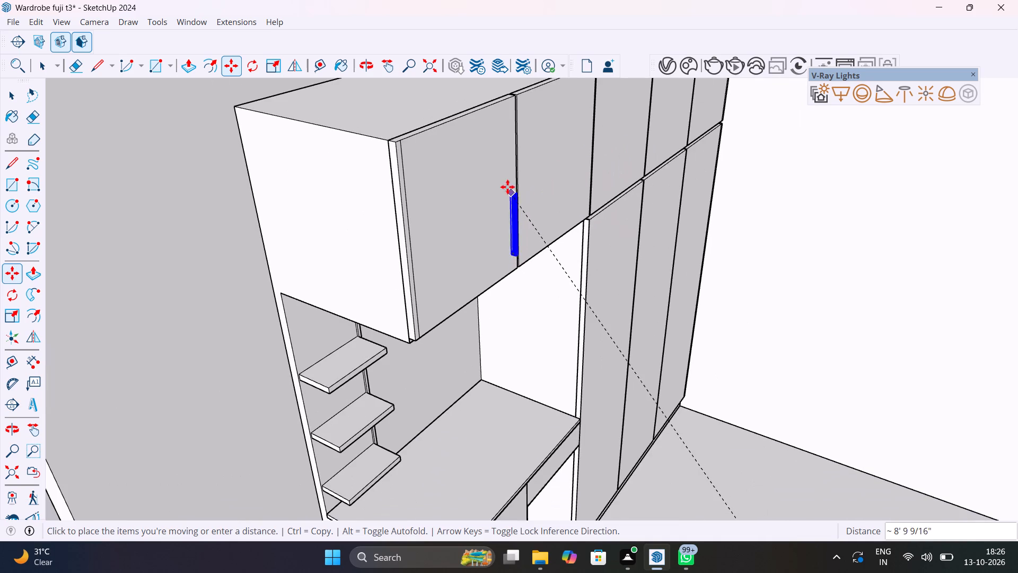
left_click(498, 171)
key("space")
Examine how the handle sits on the front of the first upper door from several angles.
scroll(503, 206, "up", 10)
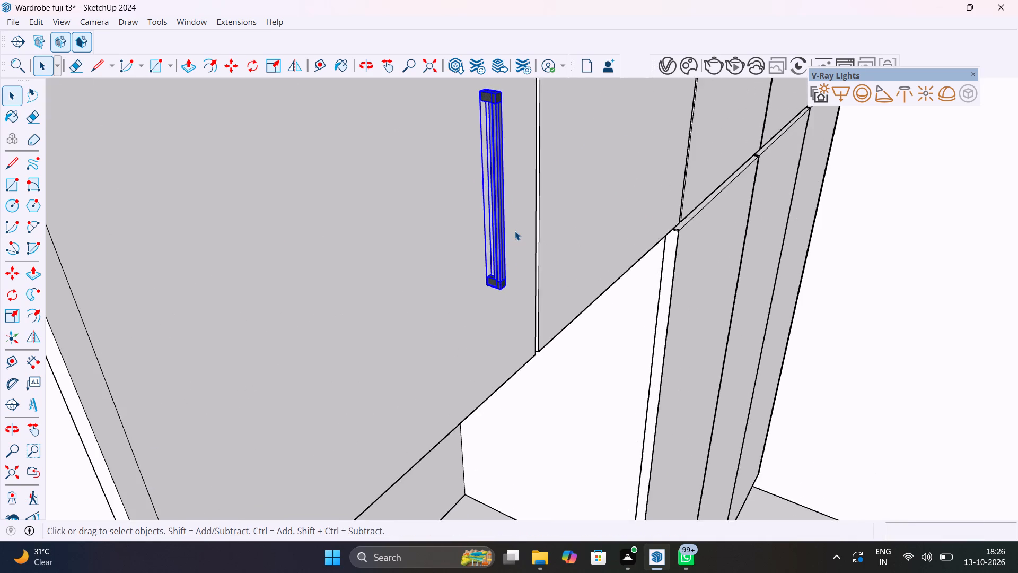
scroll(515, 231, "down", 20)
scroll(515, 231, "down", 1)
left_click(312, 140)
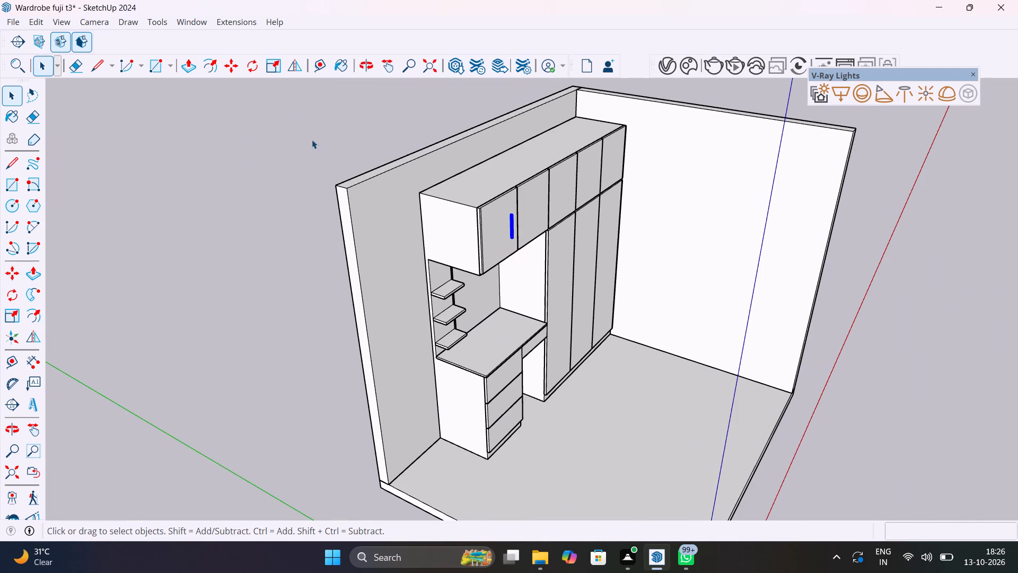
scroll(508, 222, "up", 15)
middle_click_drag(468, 238, 431, 238)
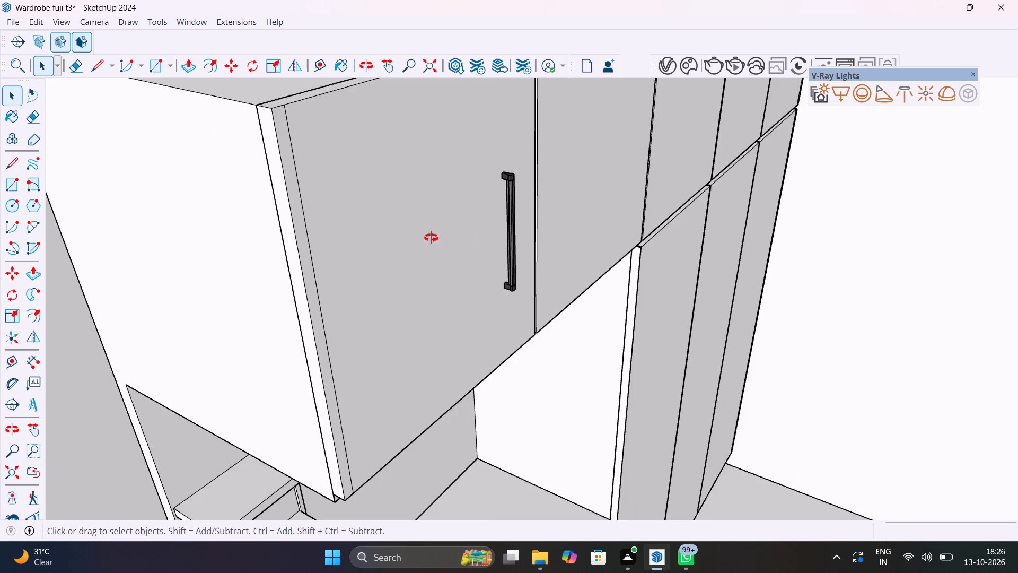
middle_click_drag(431, 238, 313, 238)
scroll(566, 241, "up", 10)
middle_click_drag(567, 246, 395, 225)
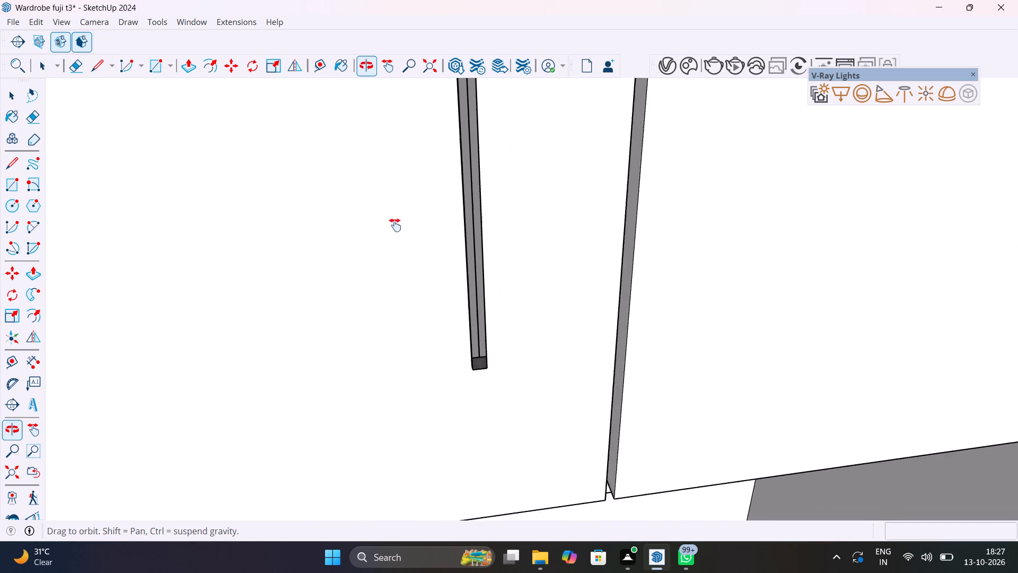
middle_click_drag(395, 225, 301, 220)
scroll(320, 229, "up", 1)
scroll(338, 228, "down", 13)
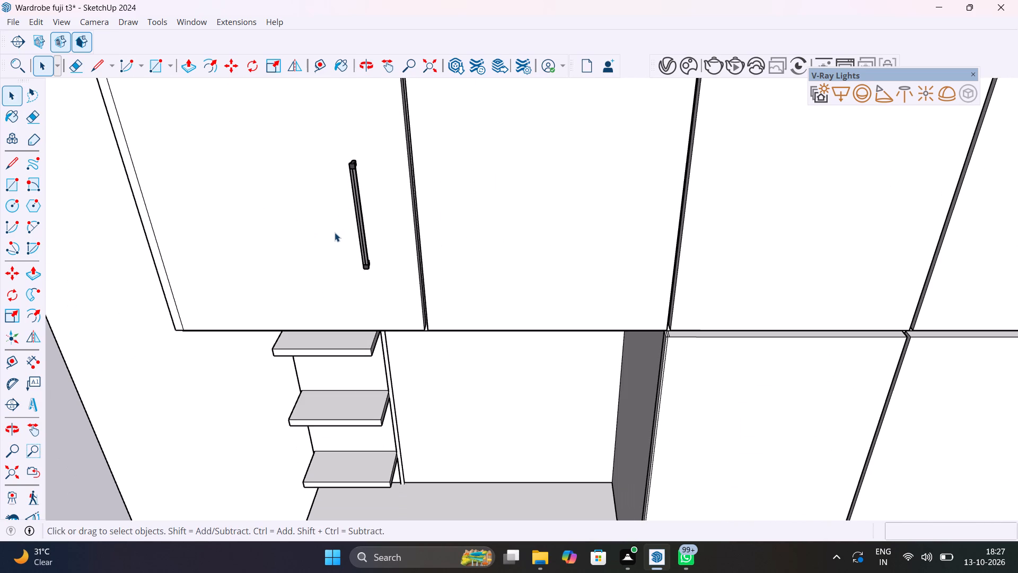
Place a horizontal guide about 5 1/2" above the bottom edge of the upper doors.
key("t")
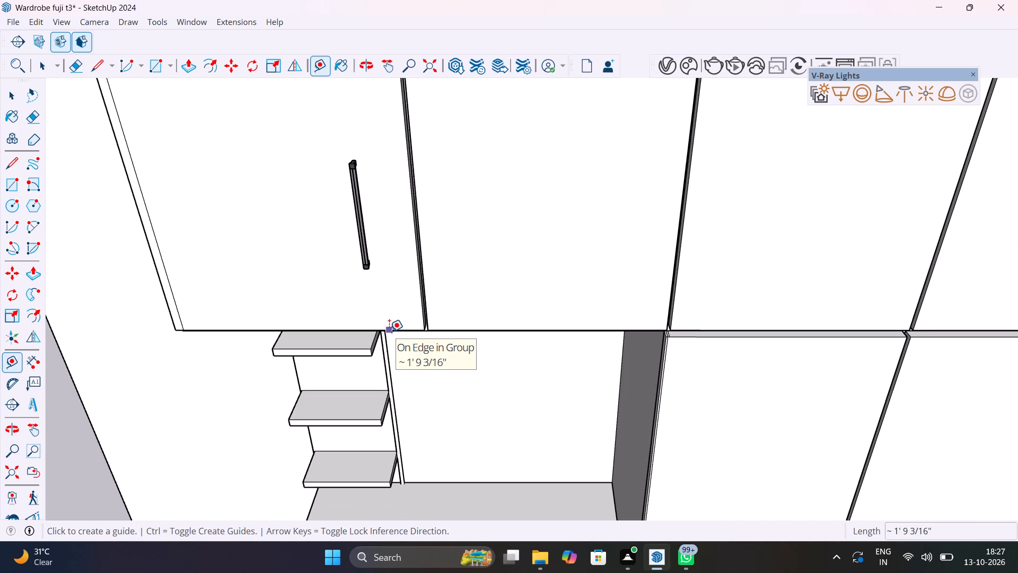
left_click(389, 332)
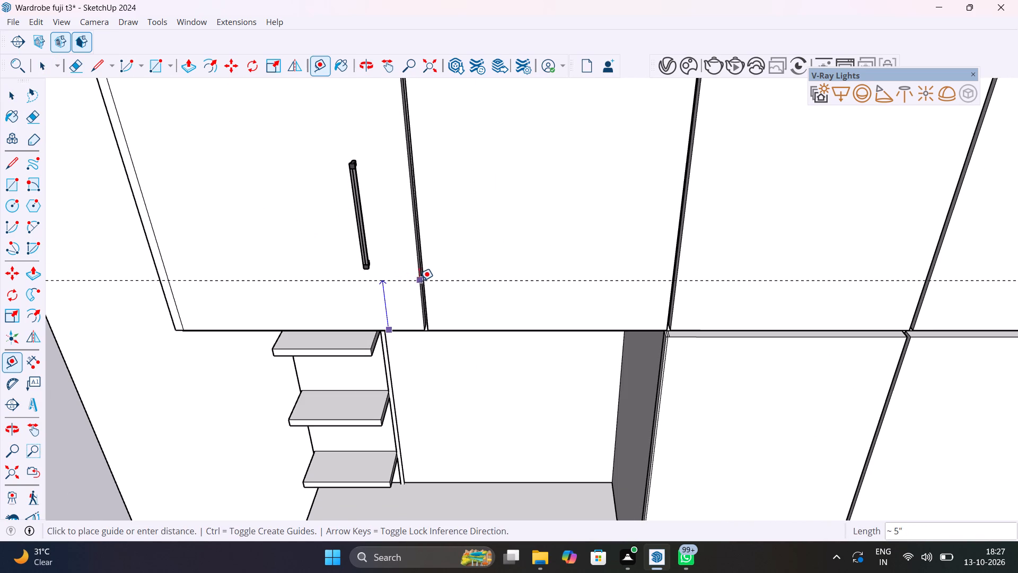
left_click(422, 276)
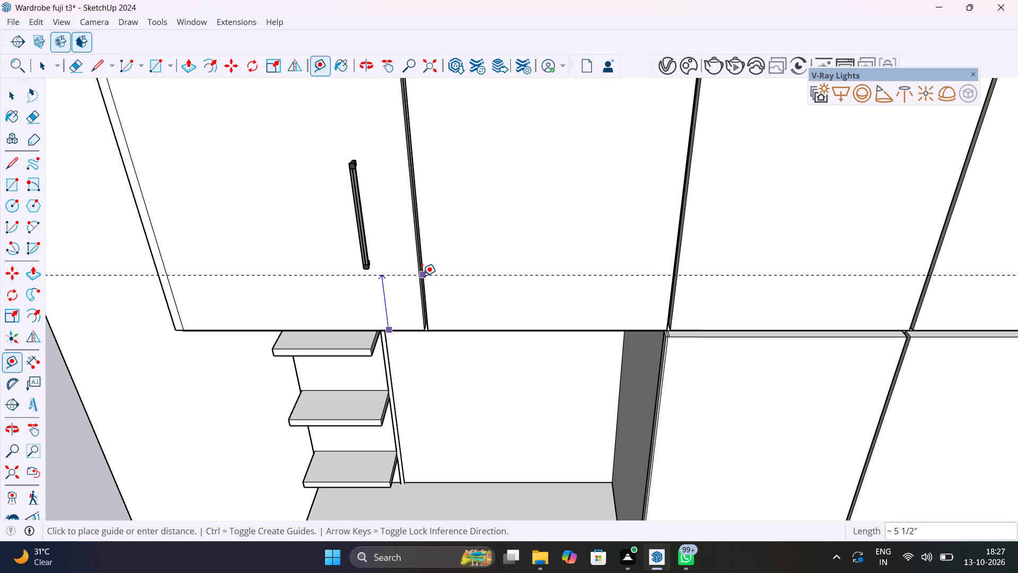
left_click(427, 275)
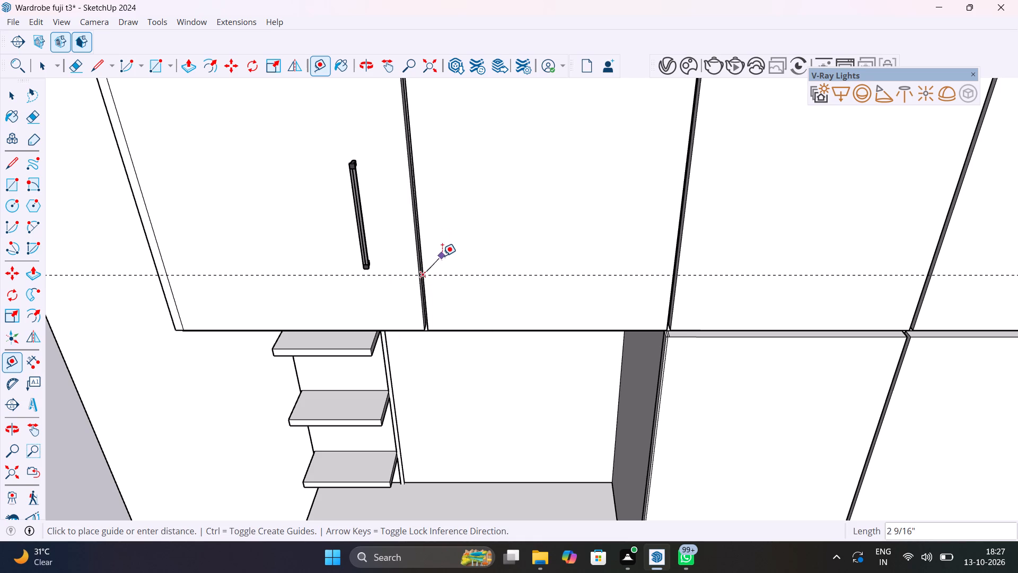
key("Escape")
Place a second horizontal guide 10" above the first guide across the upper doors.
left_click(455, 273)
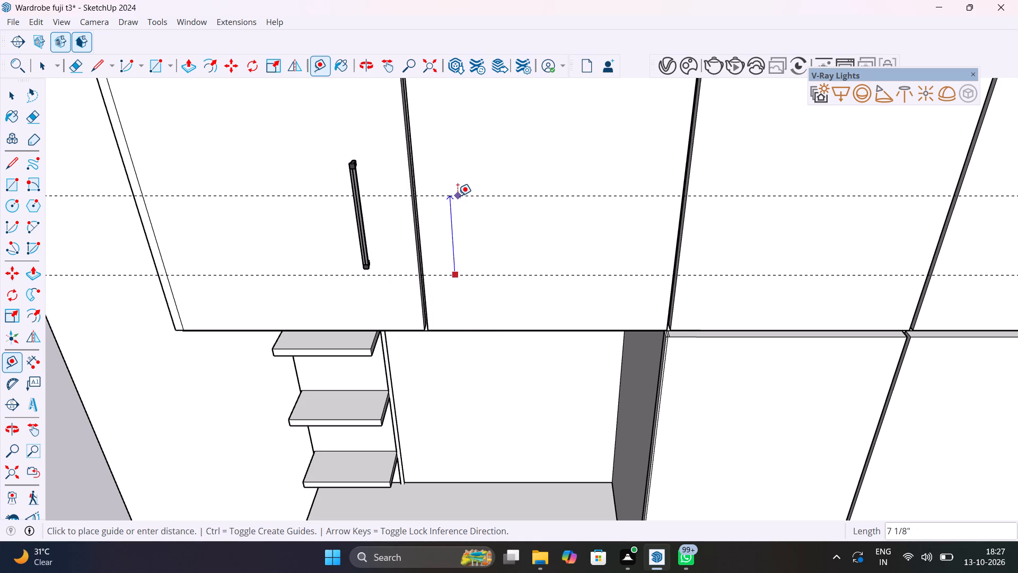
type("1\"")
key("Return")
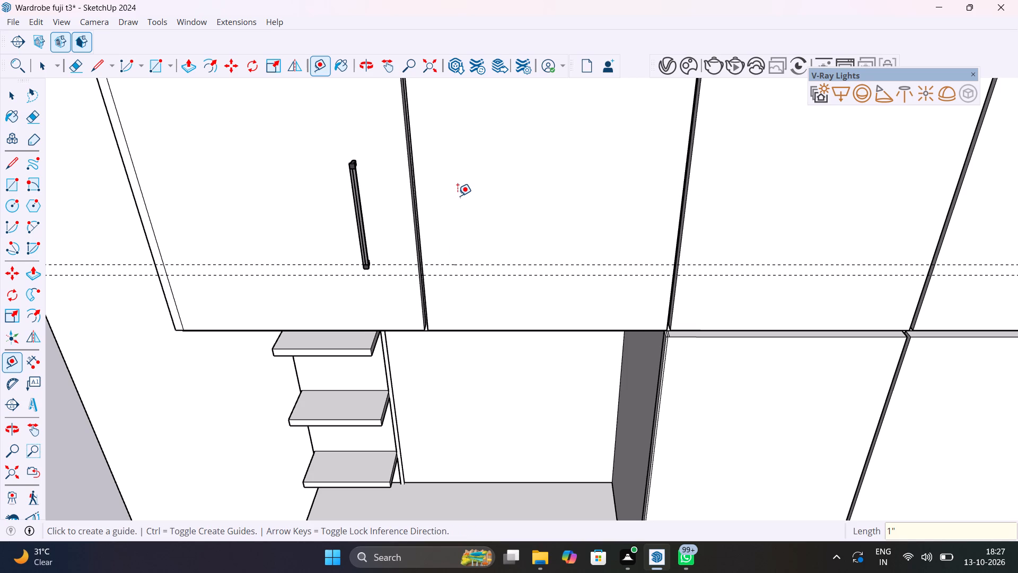
type("10\"")
key("Return")
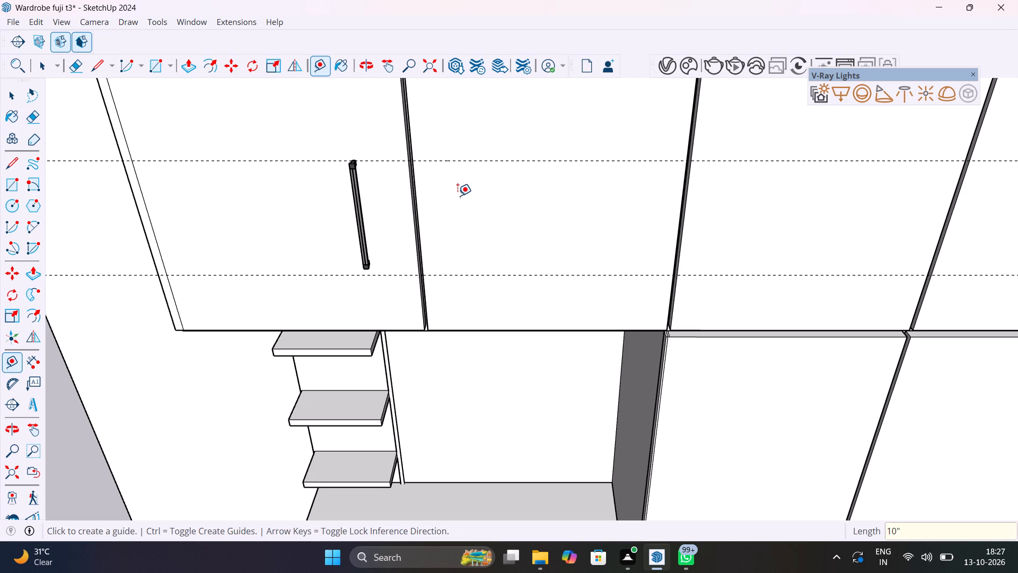
Place vertical guides 1" in from the facing edges of the first and second upper doors, one on each door.
scroll(430, 284, "down", 7)
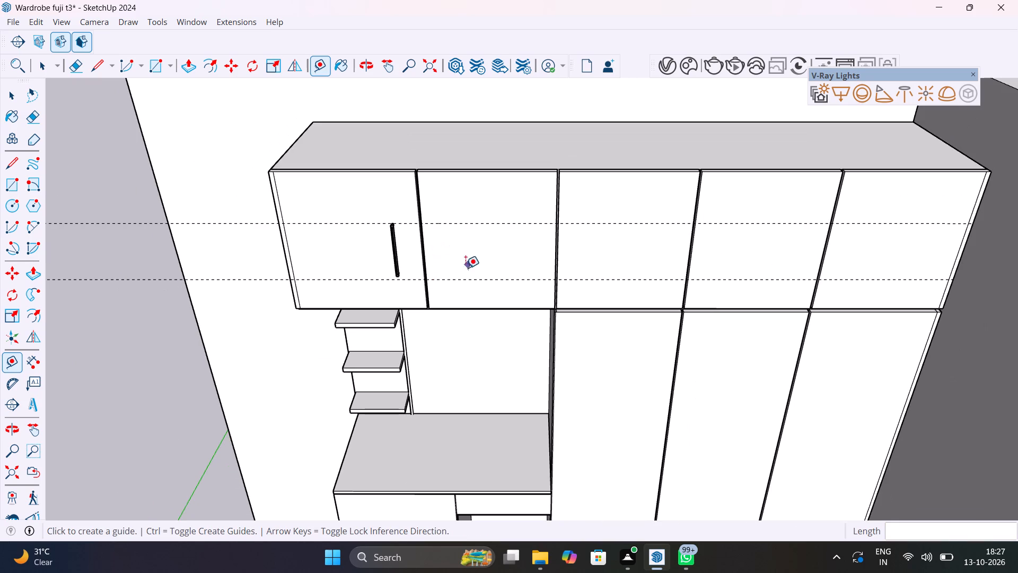
scroll(426, 263, "up", 11)
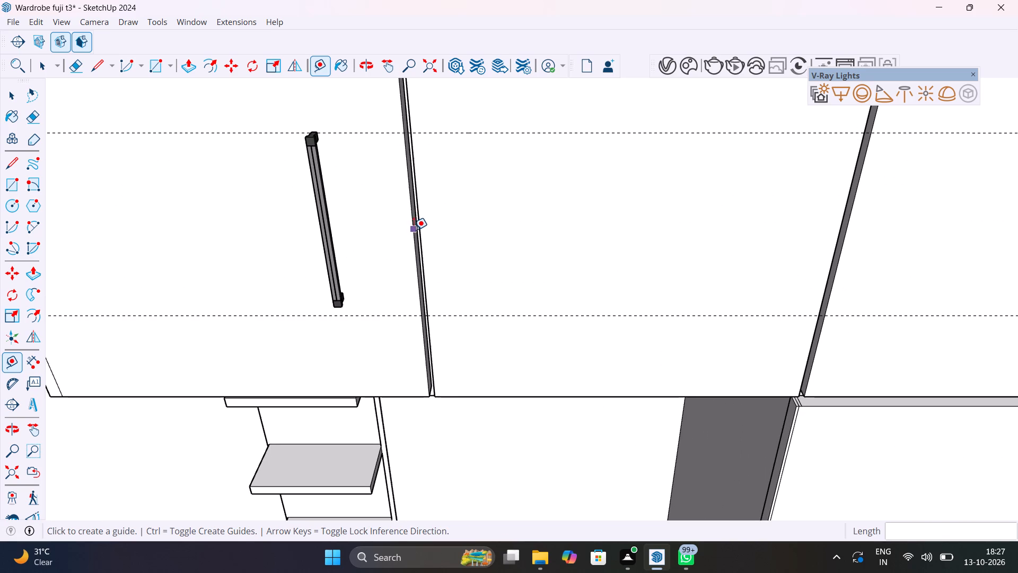
left_click(414, 230)
type("1\"")
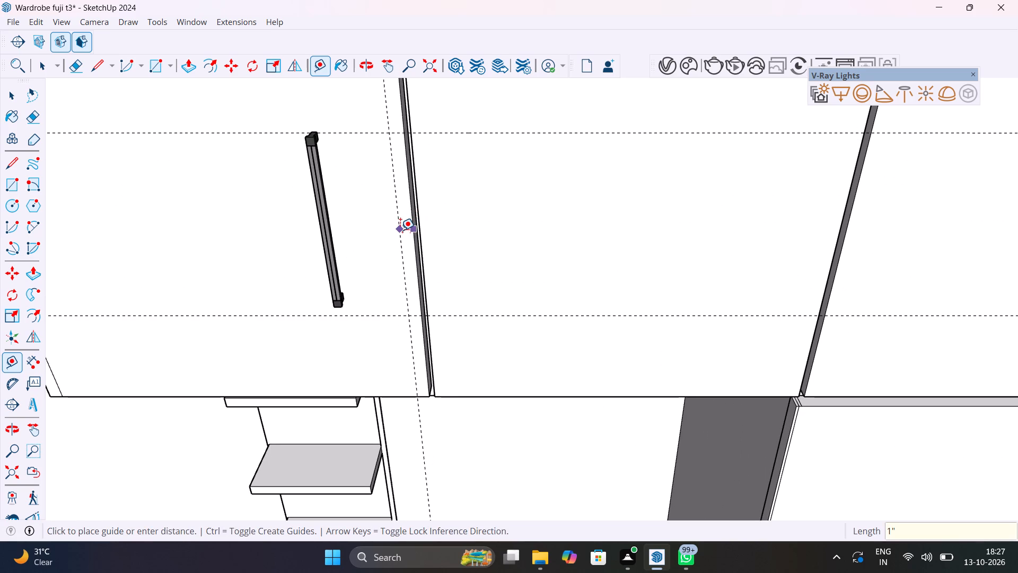
key("Return")
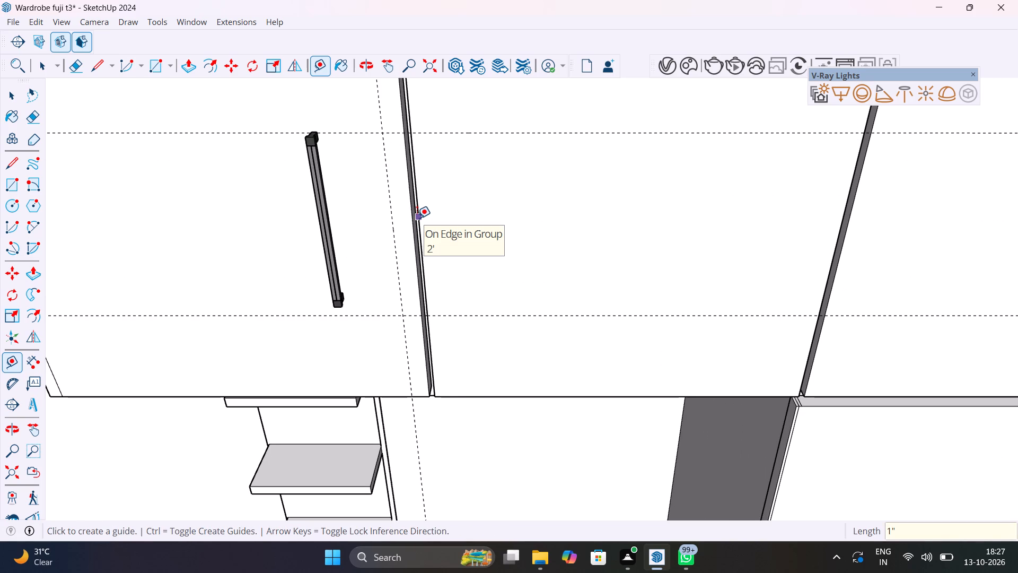
left_click(418, 220)
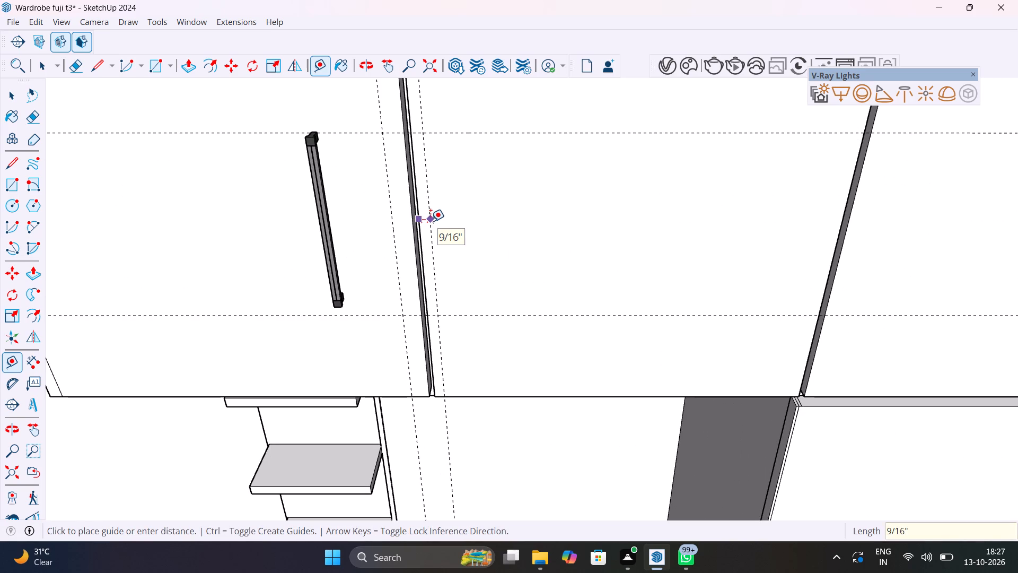
type("1\"")
key("Return")
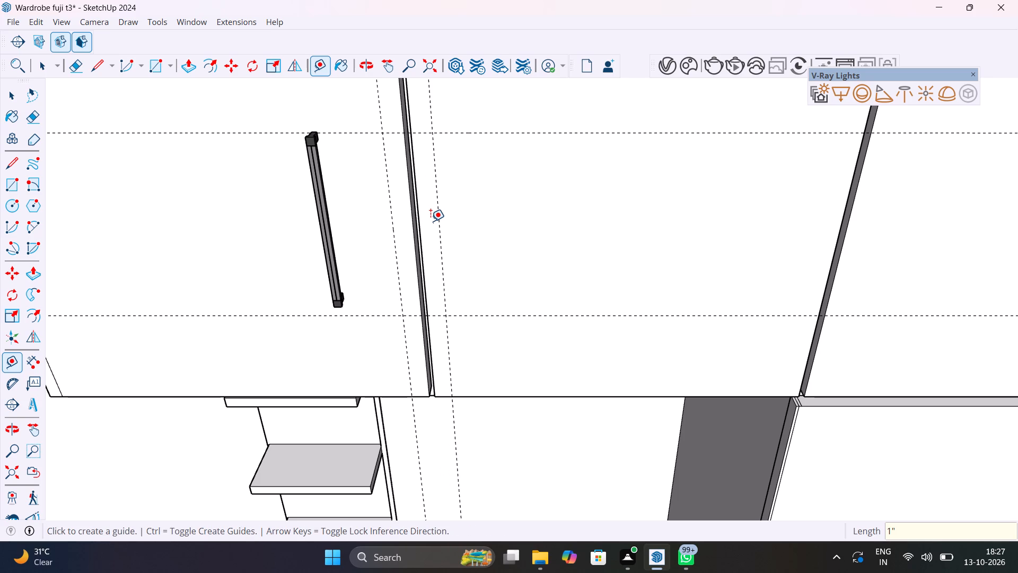
Place a vertical guide on the fifth upper door, 1" from its edge beside the fourth door.
scroll(431, 221, "down", 11)
middle_click_drag(493, 233, 296, 264, "shift")
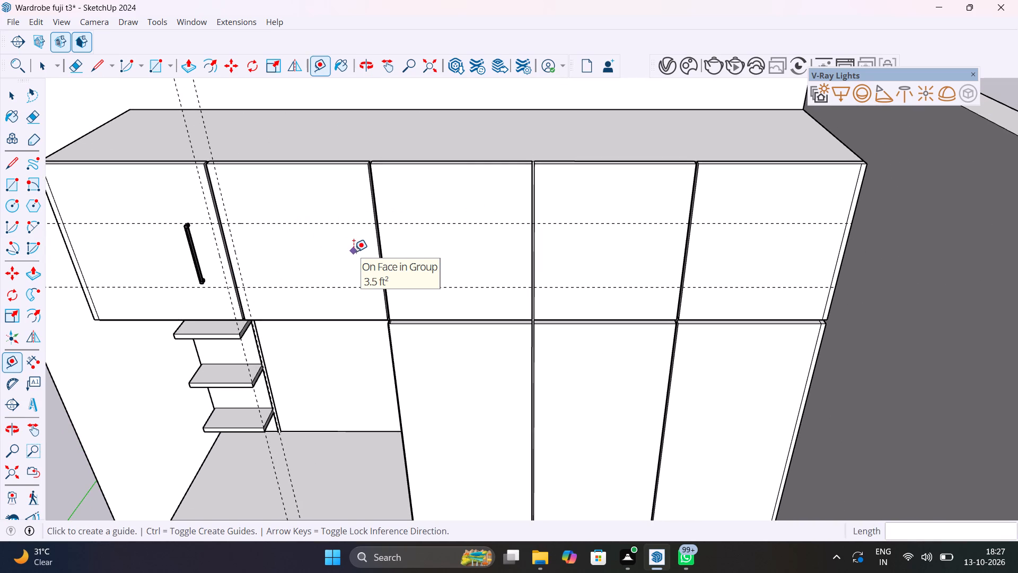
scroll(362, 261, "up", 4)
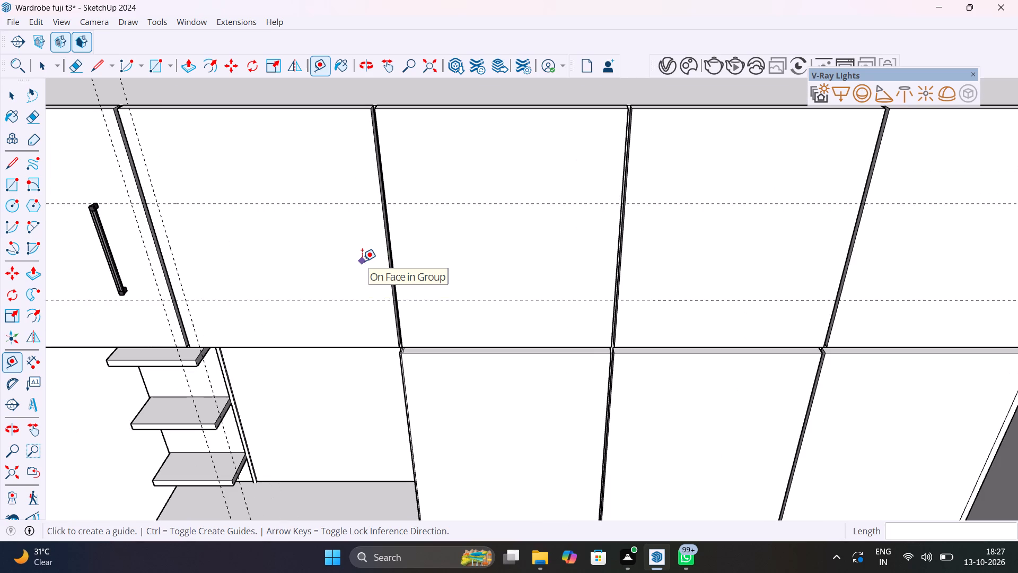
scroll(362, 261, "down", 7)
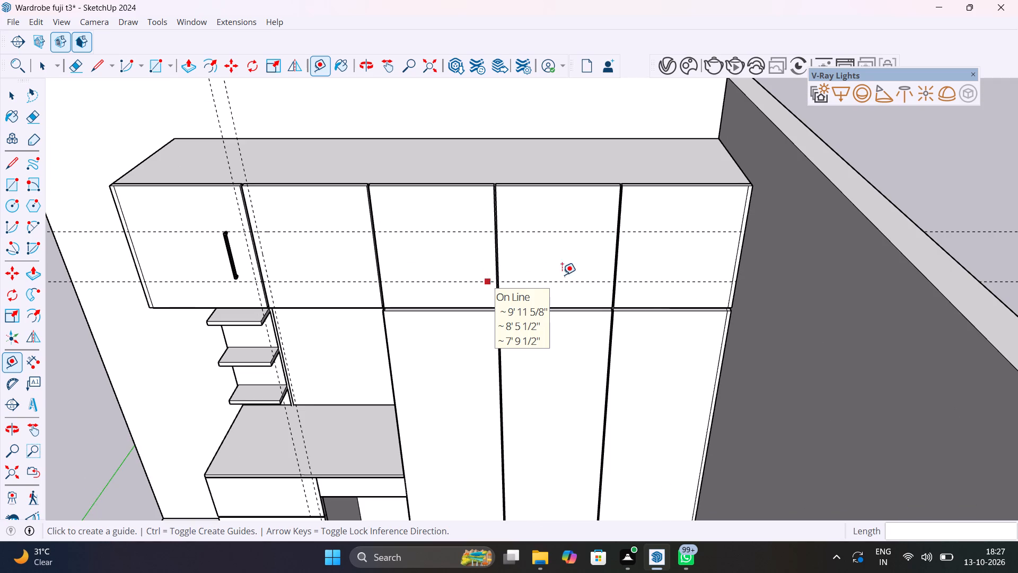
scroll(617, 247, "up", 9)
middle_click_drag(625, 254, 450, 273)
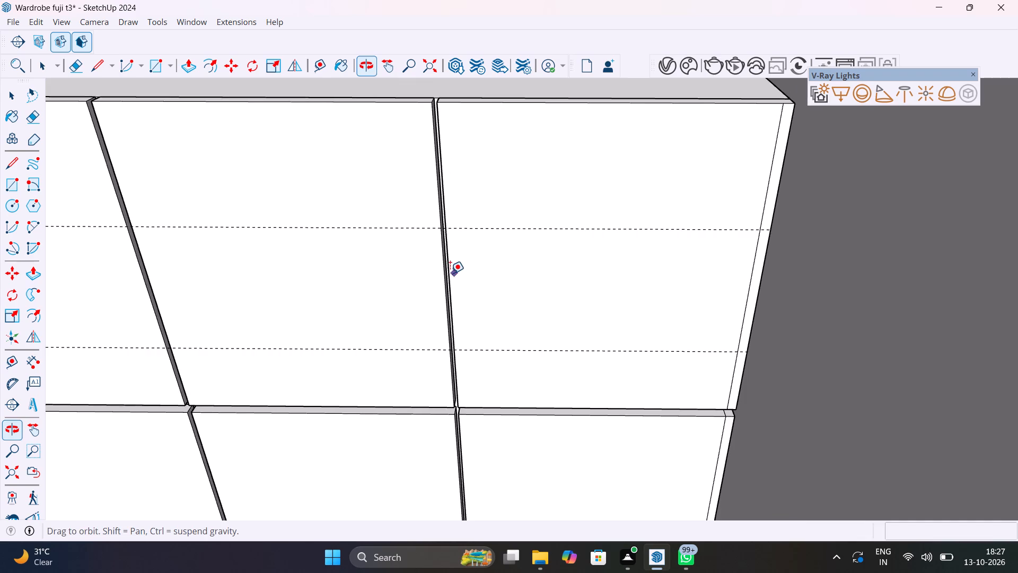
scroll(450, 267, "up", 9)
key("t")
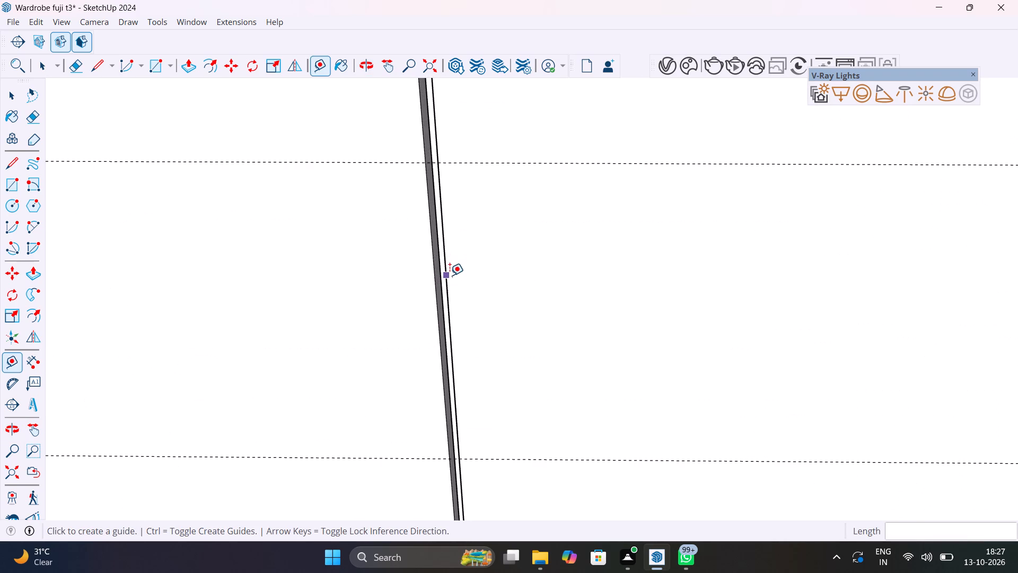
left_click(450, 275)
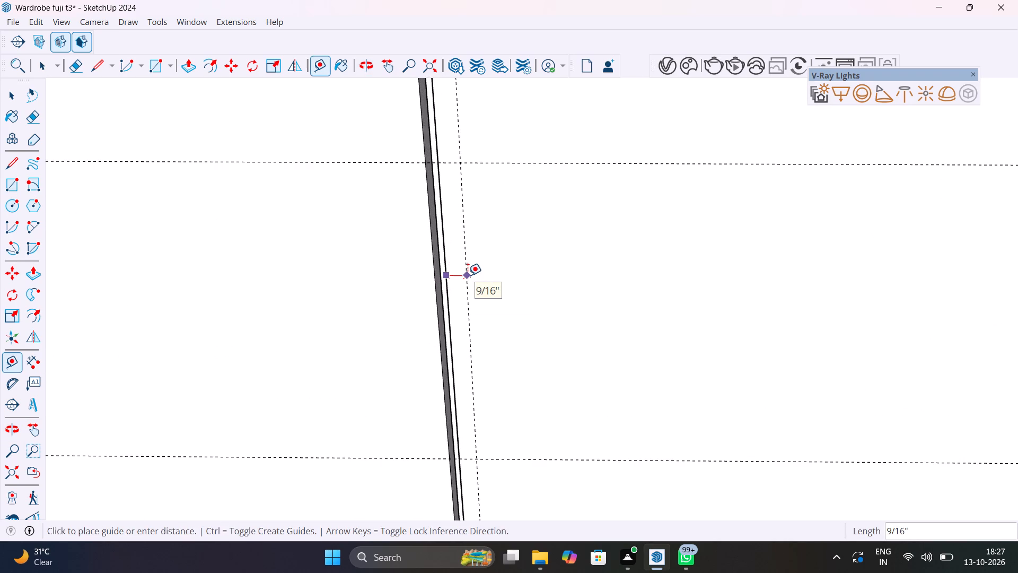
type("1\"")
key("Return")
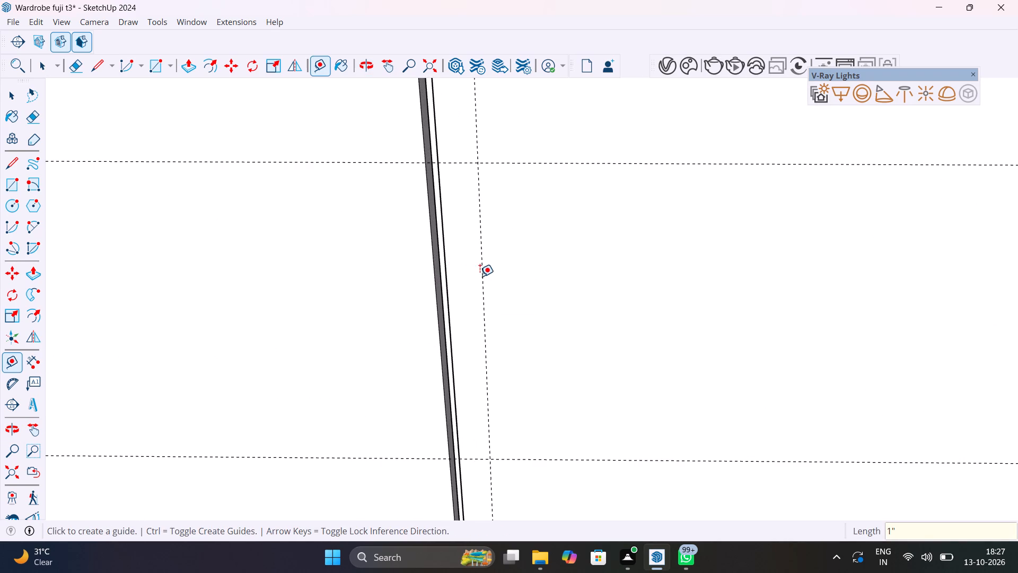
Place a vertical guide on the fourth upper door, 1" from its edge beside the fifth door.
scroll(484, 277, "down", 12)
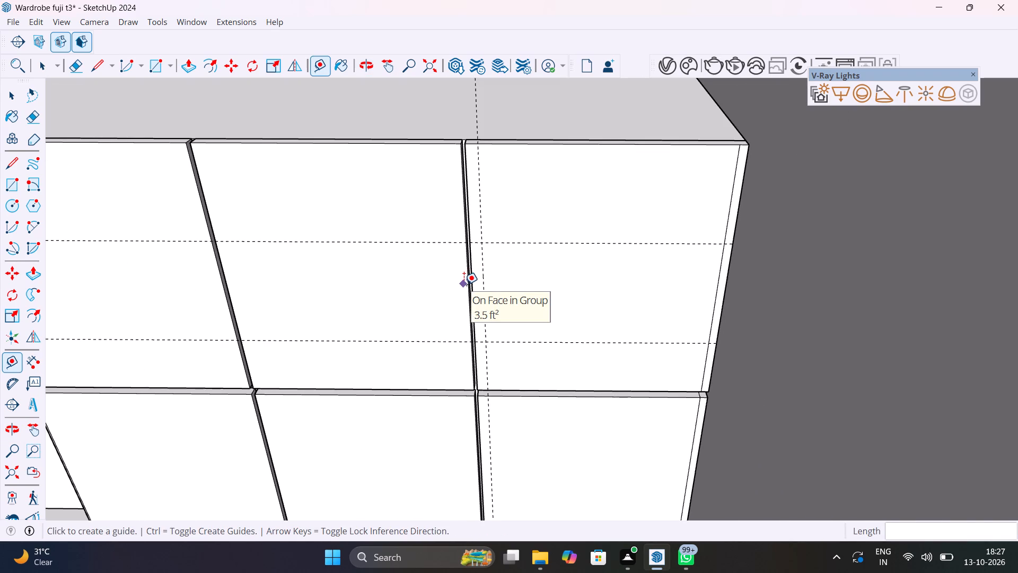
scroll(464, 284, "up", 10)
left_click(475, 286)
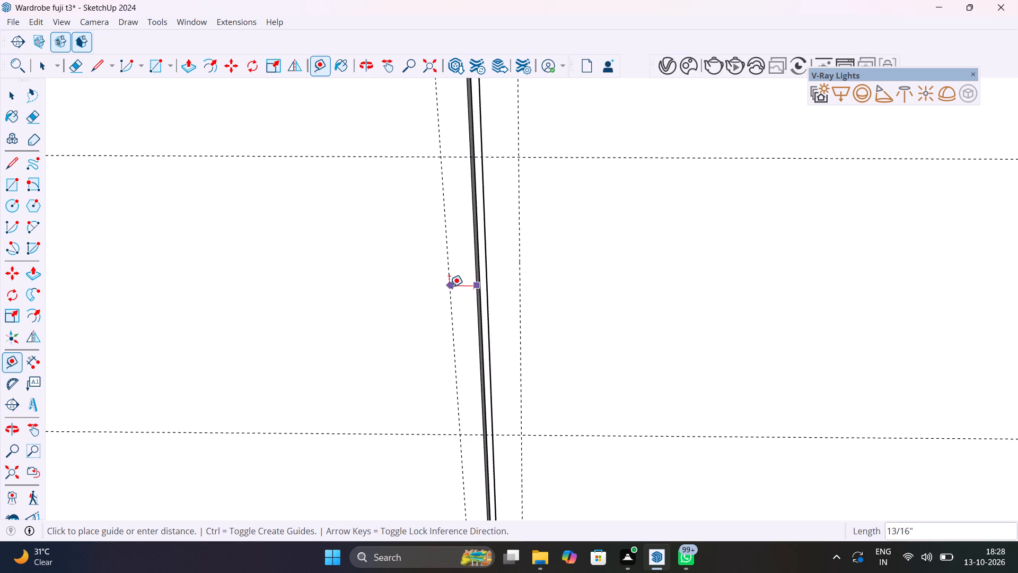
type("1\"")
key("Return")
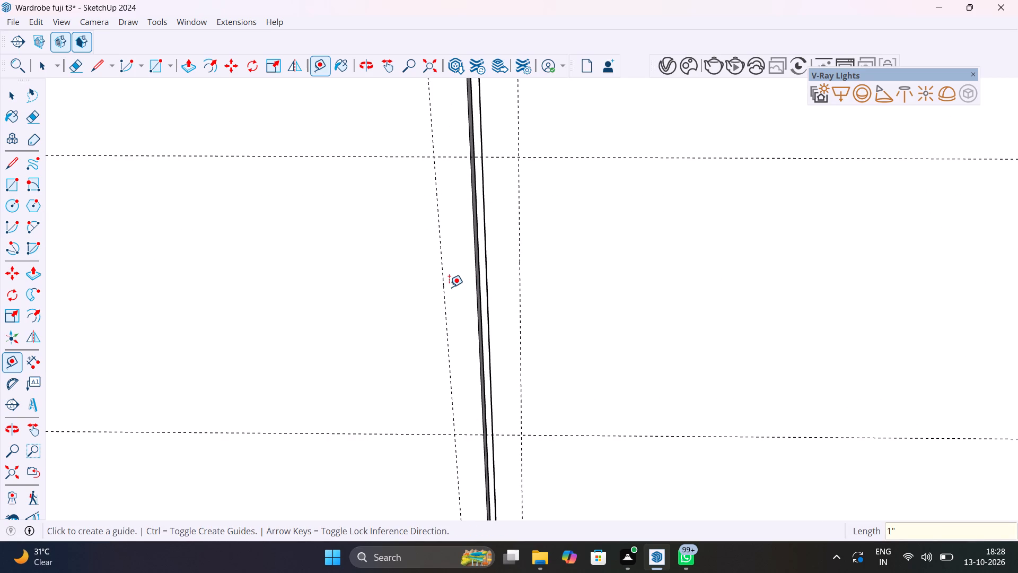
Move the bar handle on the first upper door so its bottom back corner sits where the lower horizontal and vertical guides cross.
scroll(449, 287, "down", 14)
scroll(275, 316, "down", 1)
middle_click_drag(275, 316, 549, 235, "shift")
scroll(463, 255, "down", 7)
middle_click_drag(471, 262, 496, 270, "shift")
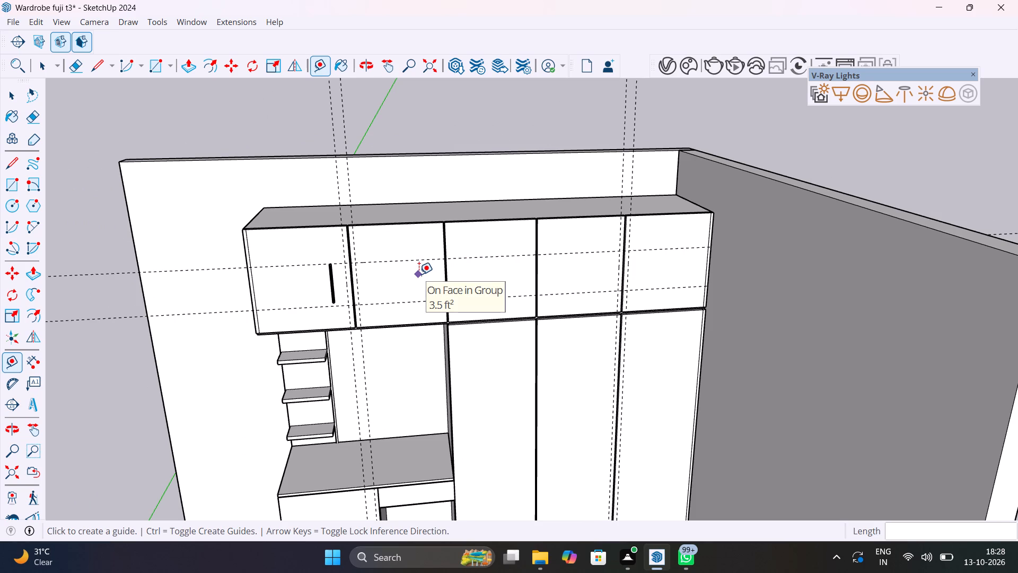
scroll(481, 285, "up", 5)
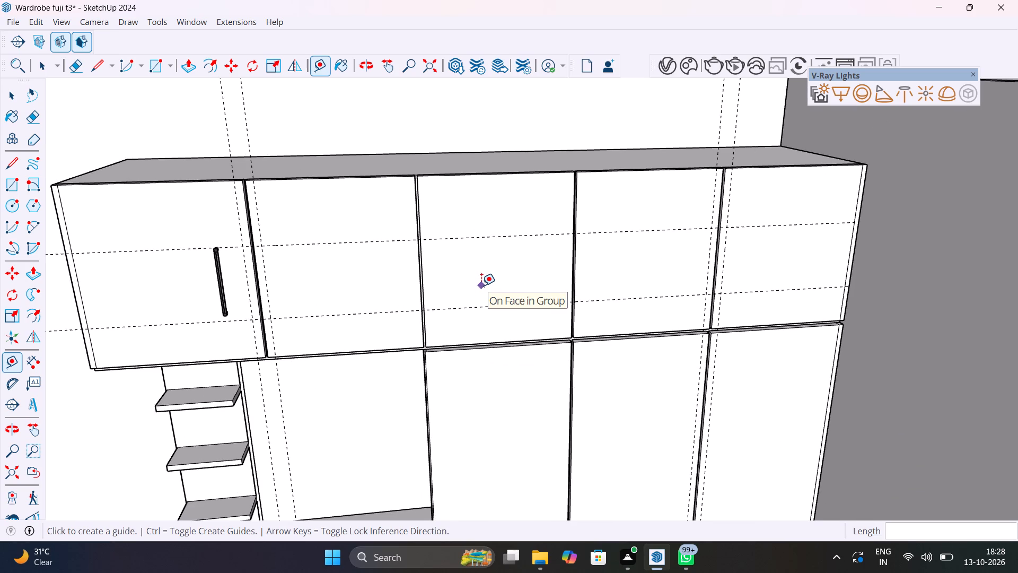
scroll(244, 292, "up", 11)
scroll(281, 309, "down", 7)
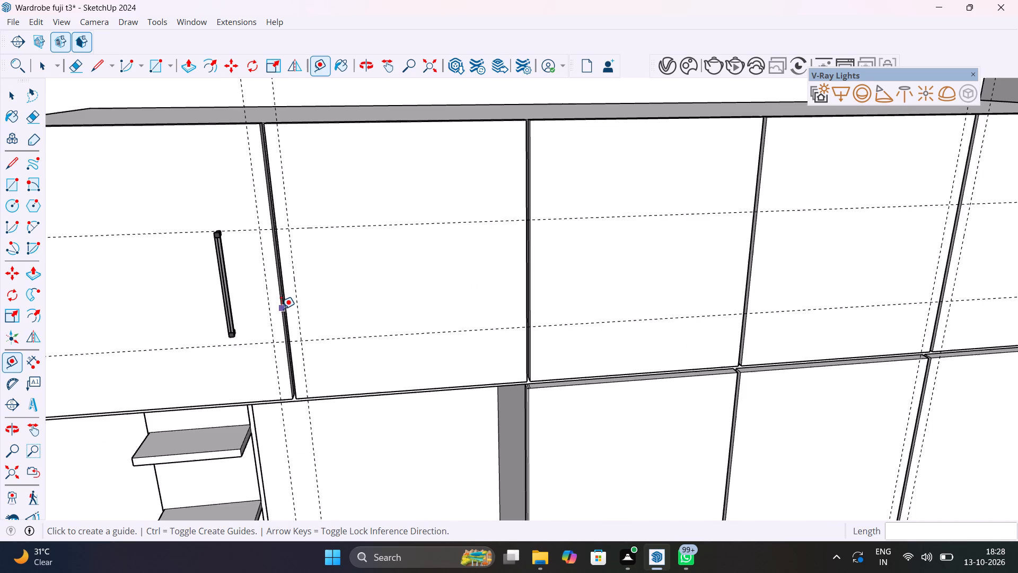
key("space")
left_click(234, 331)
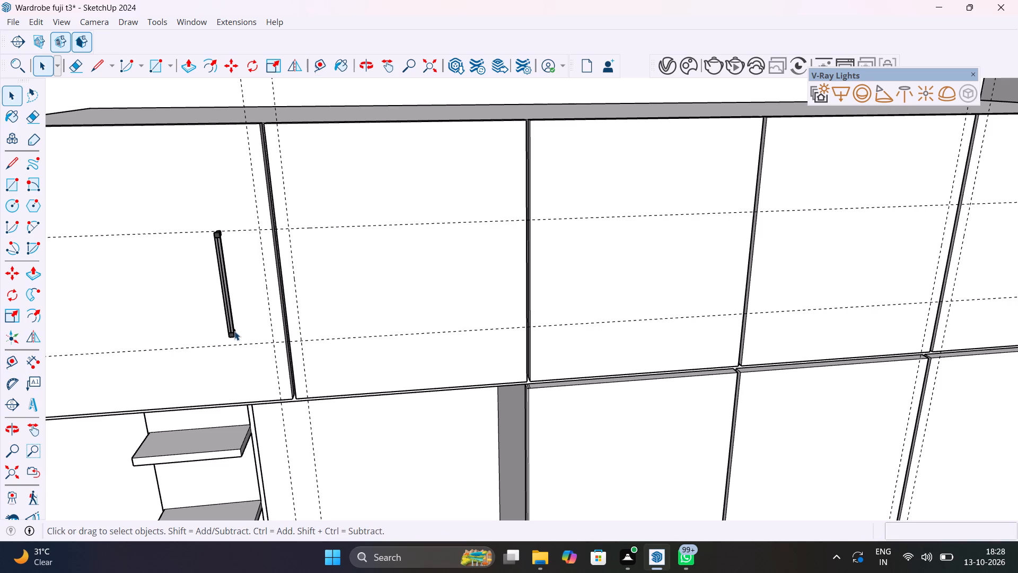
key("m")
scroll(235, 331, "up", 10)
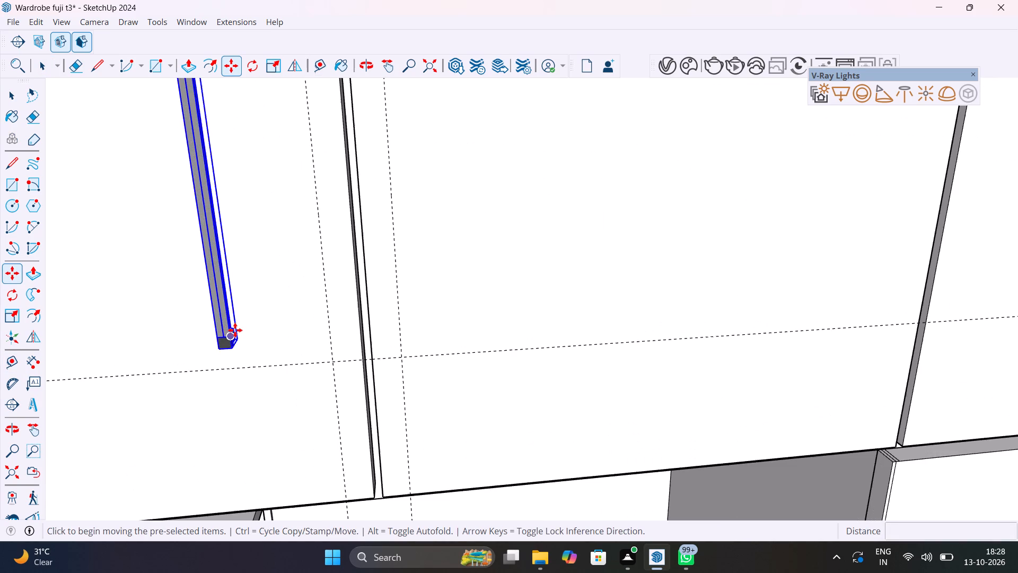
left_click(239, 336)
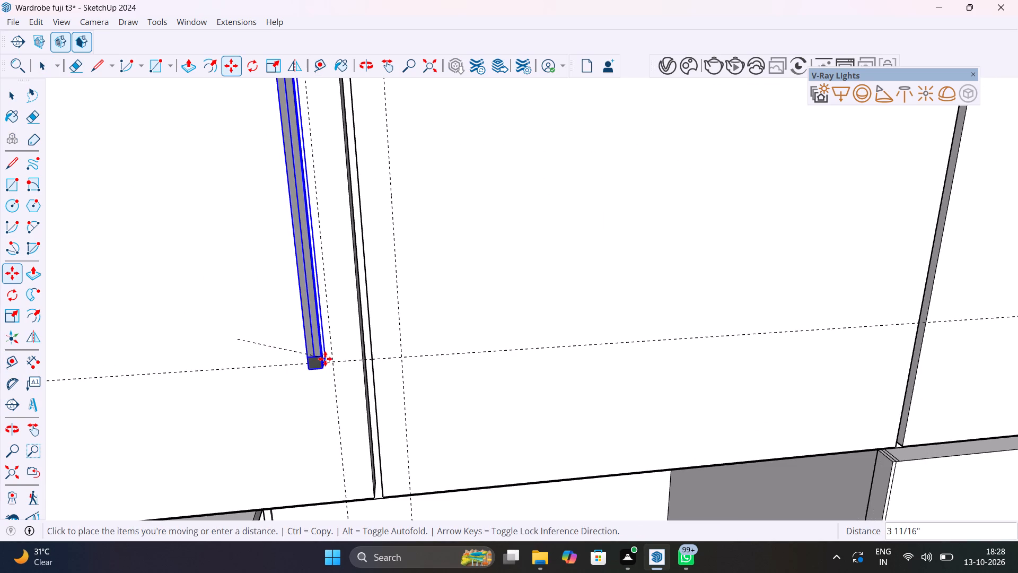
scroll(325, 359, "up", 1)
middle_click_drag(324, 358, 157, 358)
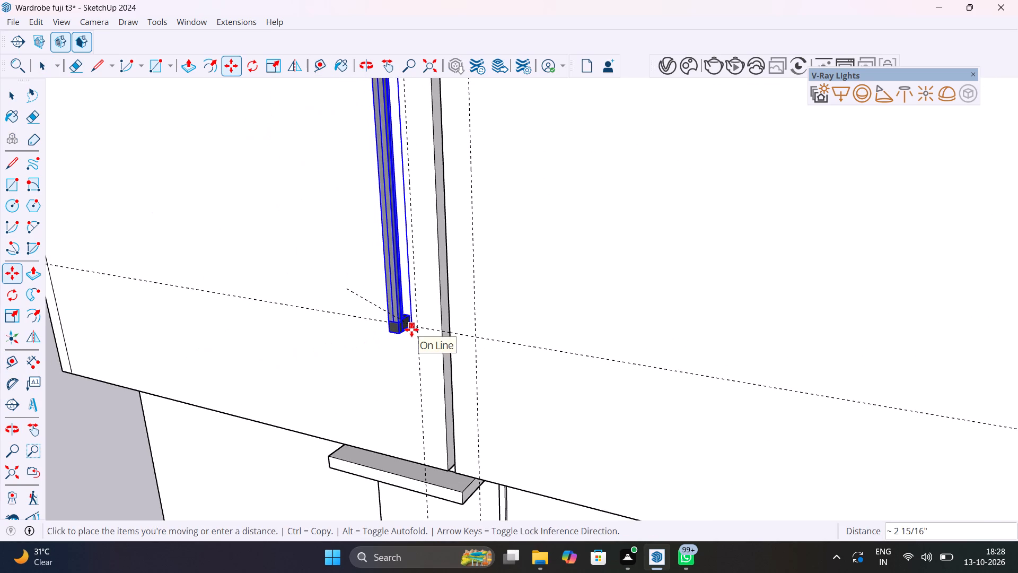
scroll(415, 328, "up", 4)
left_click(415, 328)
Scale the first door's handle upward by about 1.11 so its top meets the upper horizontal guide.
scroll(415, 328, "down", 3)
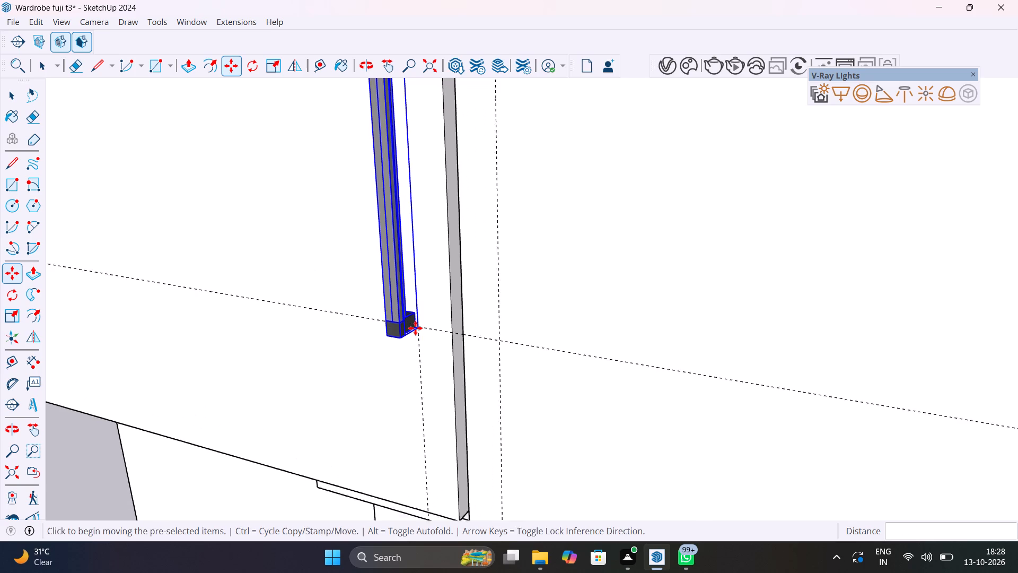
scroll(415, 328, "down", 11)
key("s")
scroll(414, 224, "up", 10)
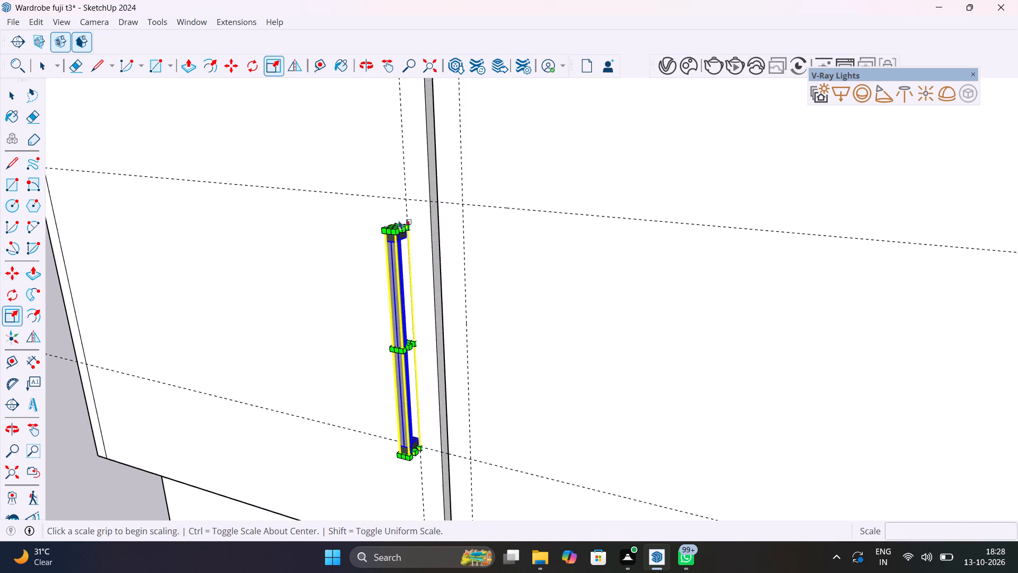
scroll(399, 220, "up", 13)
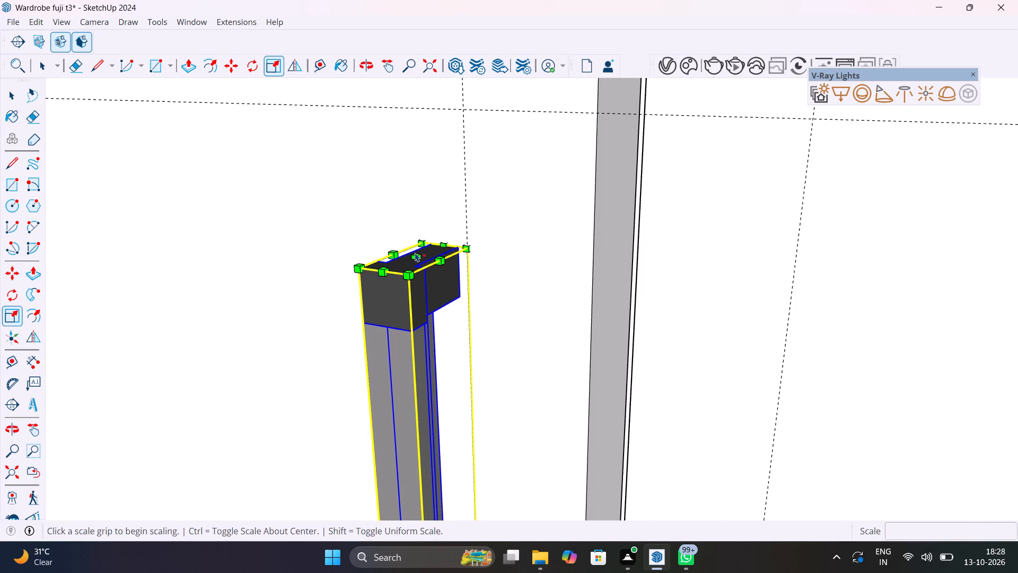
left_click(416, 256)
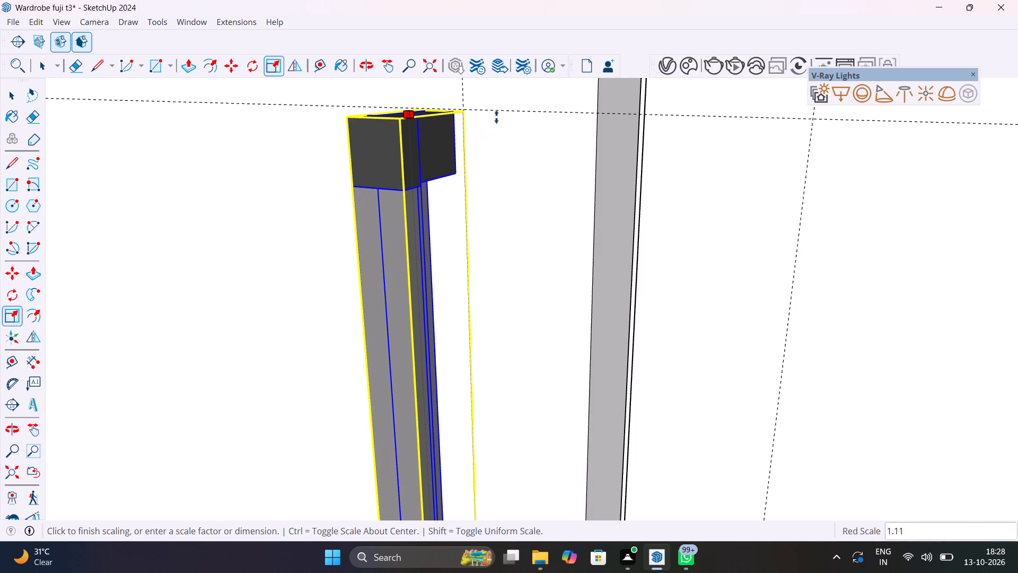
left_click(499, 111)
scroll(452, 199, "down", 19)
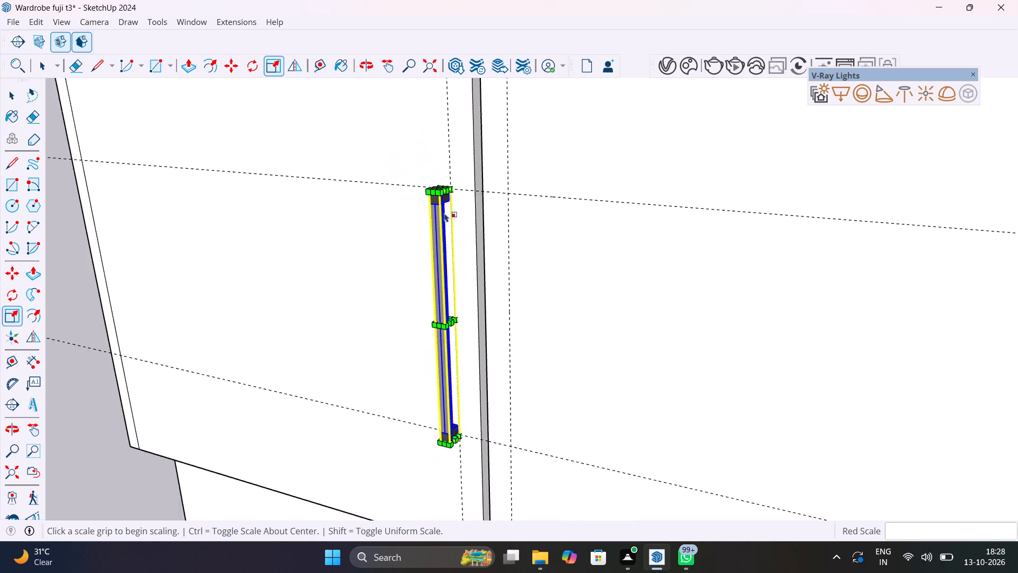
Copy the first door's handle onto the second upper door, with its bottom corner at that door's guide intersection.
middle_click_drag(434, 332, 379, 283)
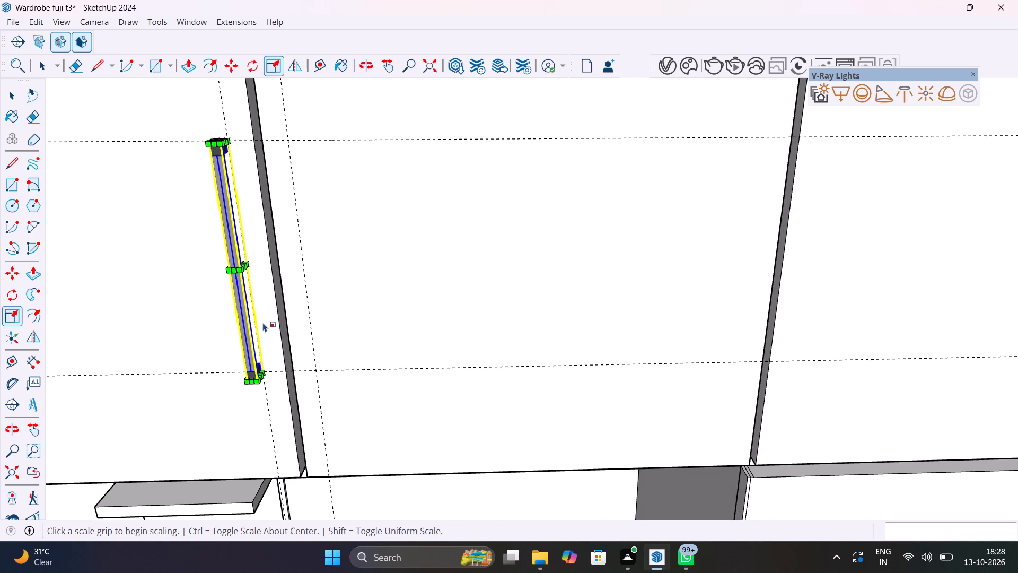
key("m")
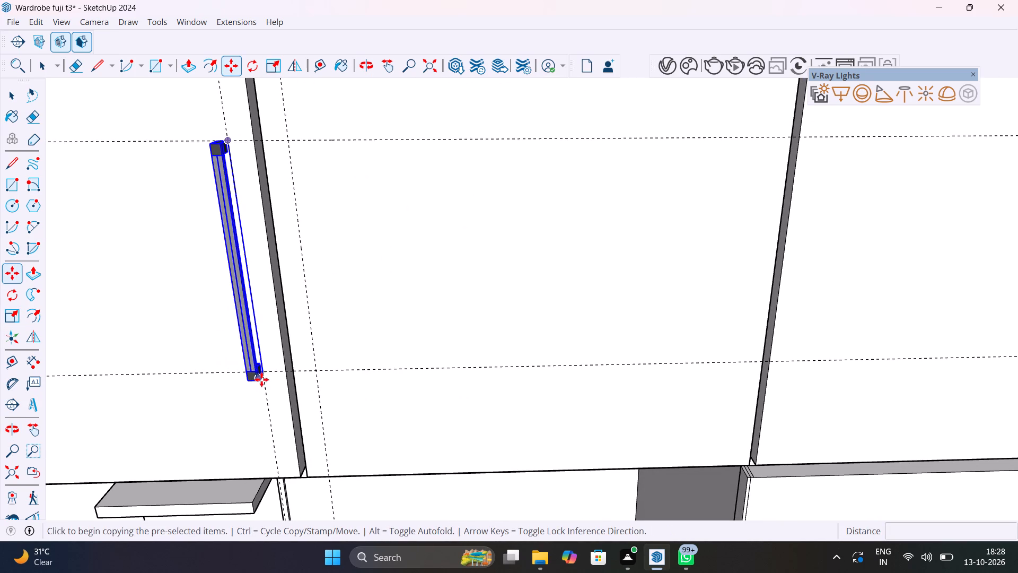
middle_click_drag(273, 364, 414, 288)
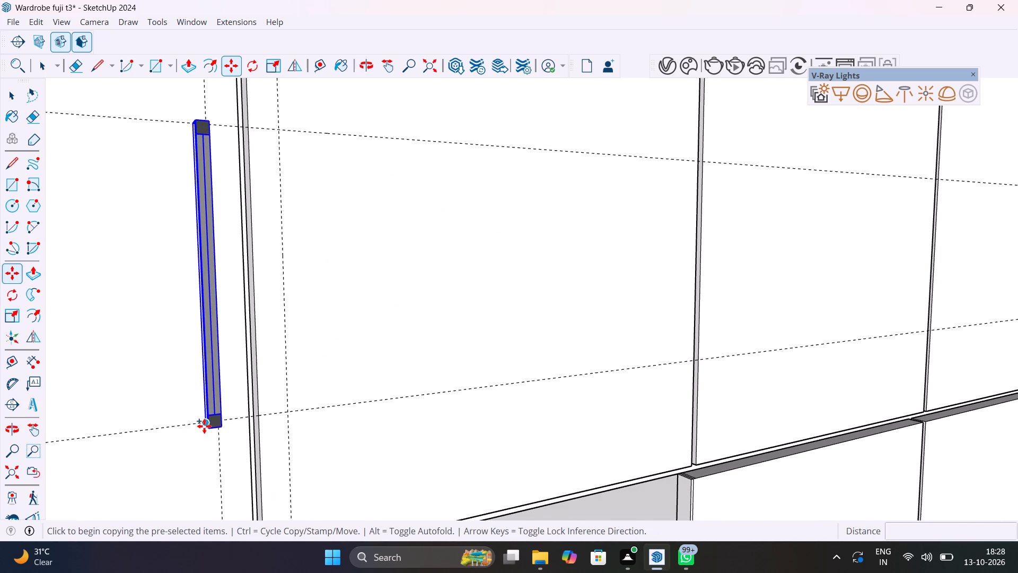
left_click(203, 425)
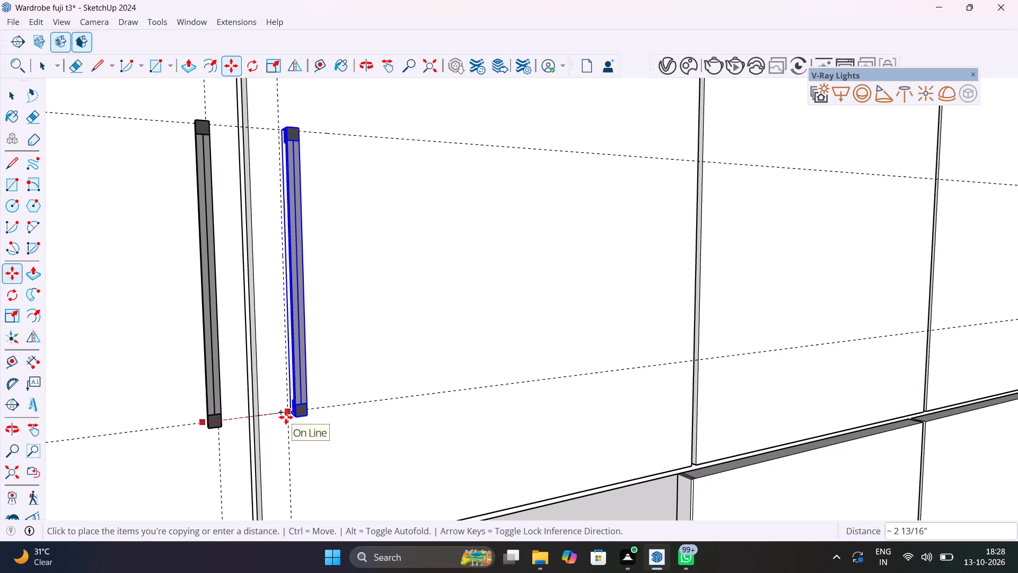
left_click(287, 417)
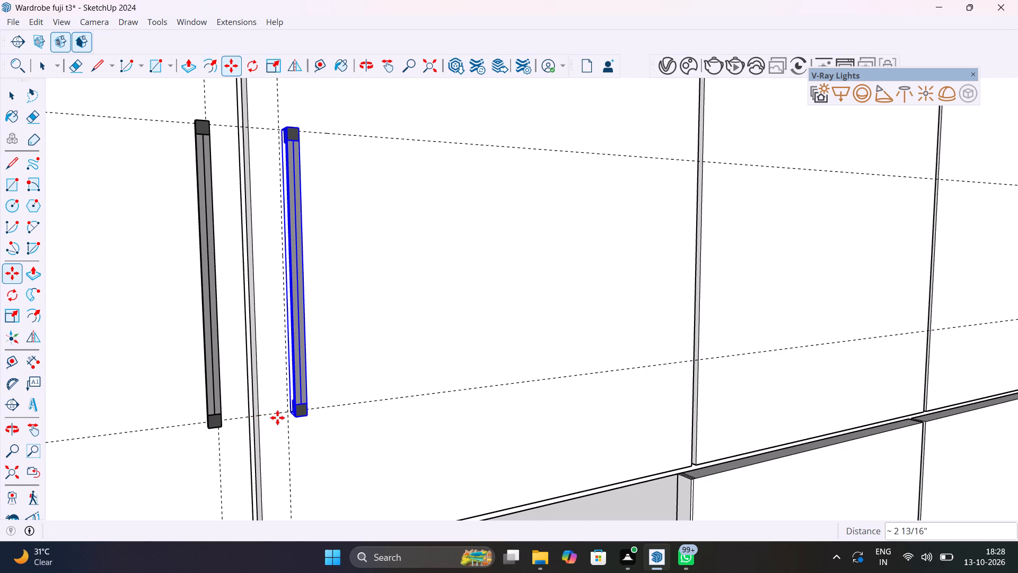
scroll(277, 418, "down", 20)
scroll(277, 418, "down", 1)
middle_click_drag(273, 419, 175, 438)
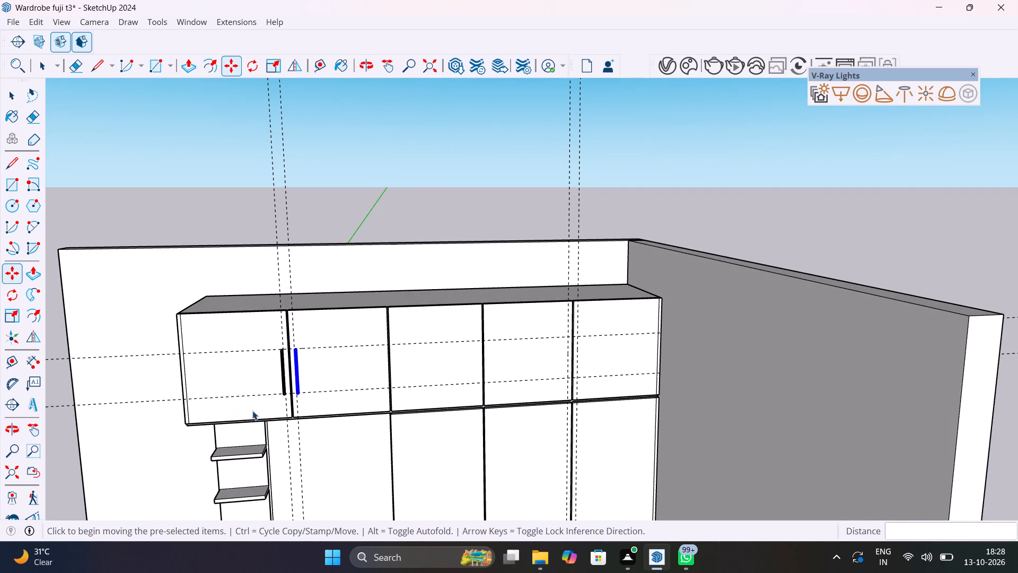
key("space")
left_click(377, 220)
Copy the second door's handle about 5' 4 1/4" along the upper horizontal guide onto the fifth upper door.
scroll(266, 380, "up", 11)
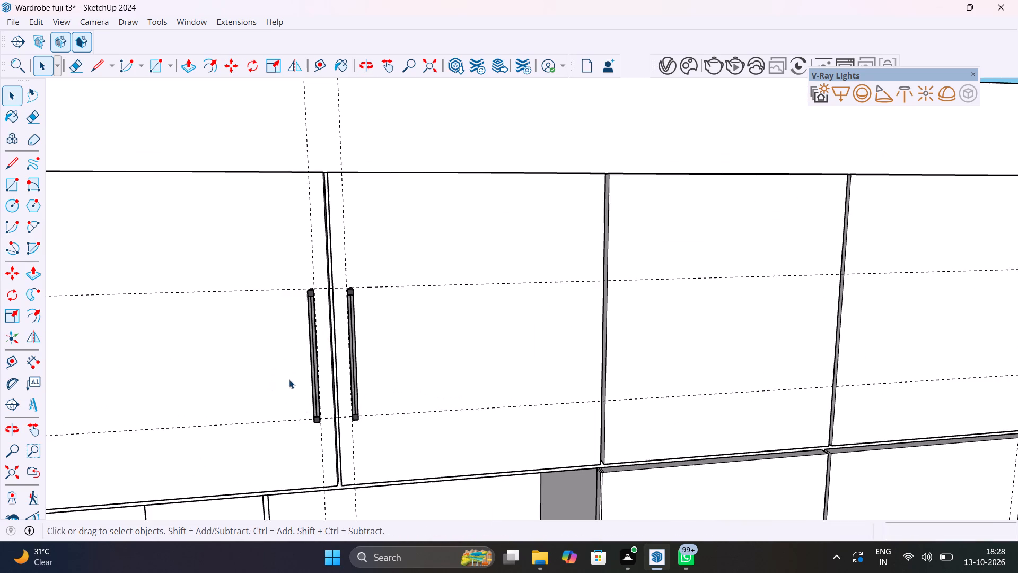
middle_click_drag(384, 381, 136, 364)
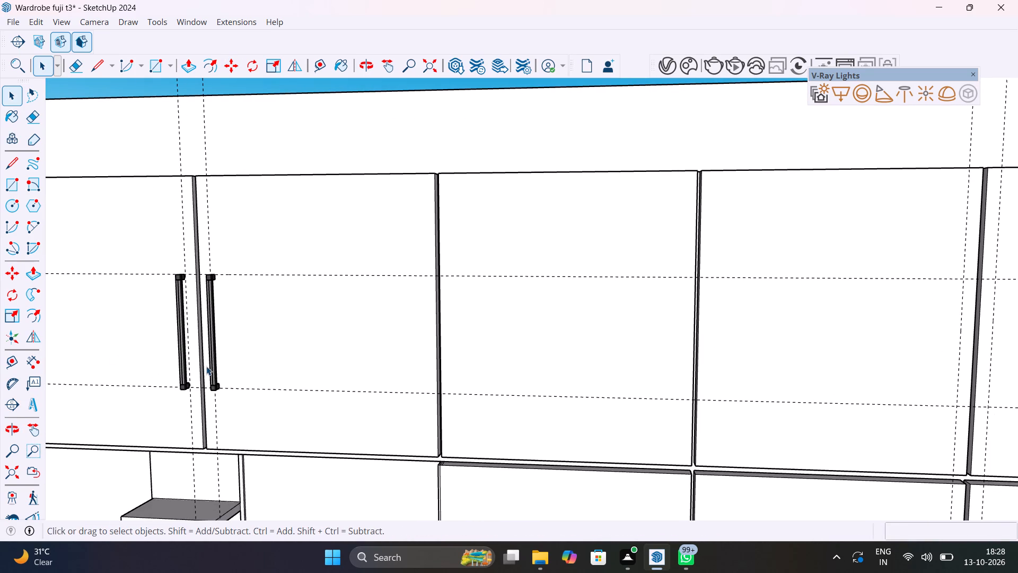
left_click(209, 359)
key("m")
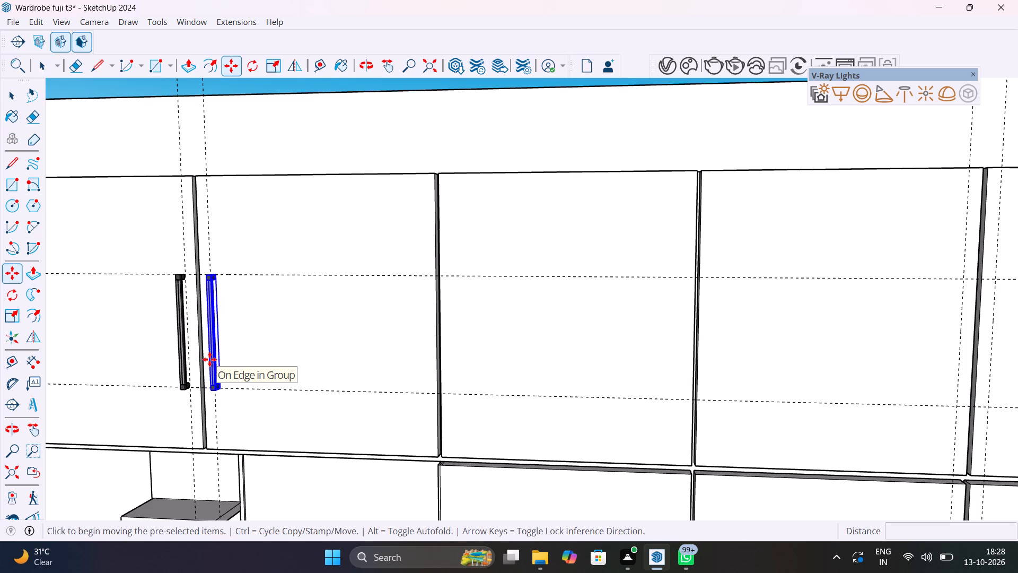
left_click(214, 273)
scroll(303, 276, "down", 14)
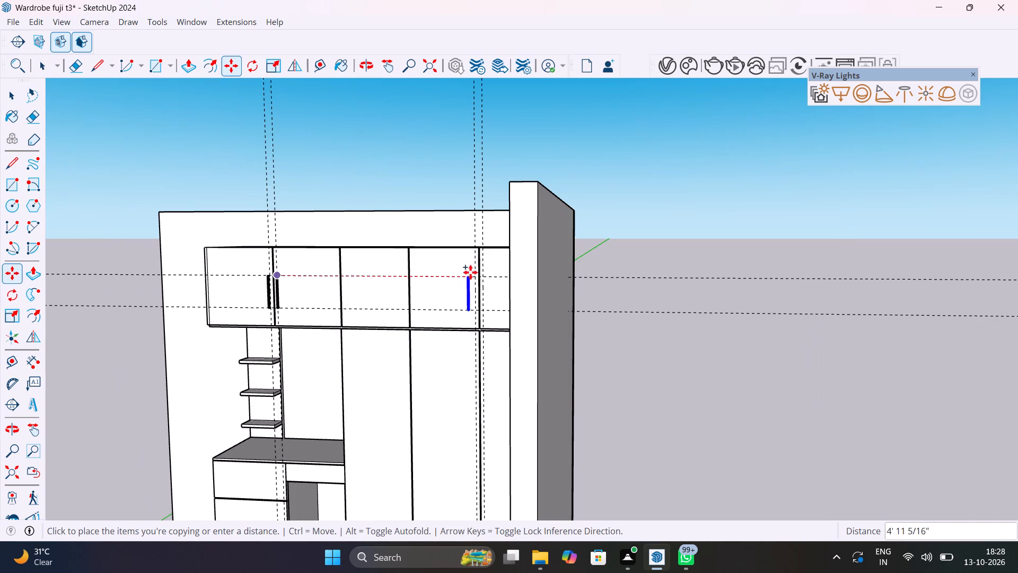
scroll(488, 276, "up", 20)
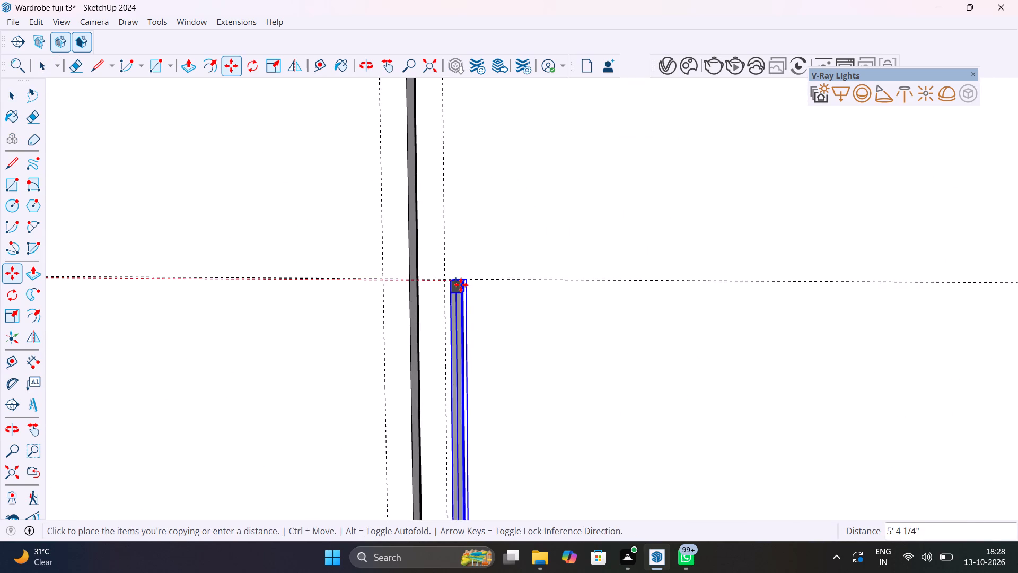
left_click(454, 283)
Shift the fifth door's handle about 1/4" along the upper guide to align it with that door's vertical guide.
middle_click_drag(453, 332, 511, 319)
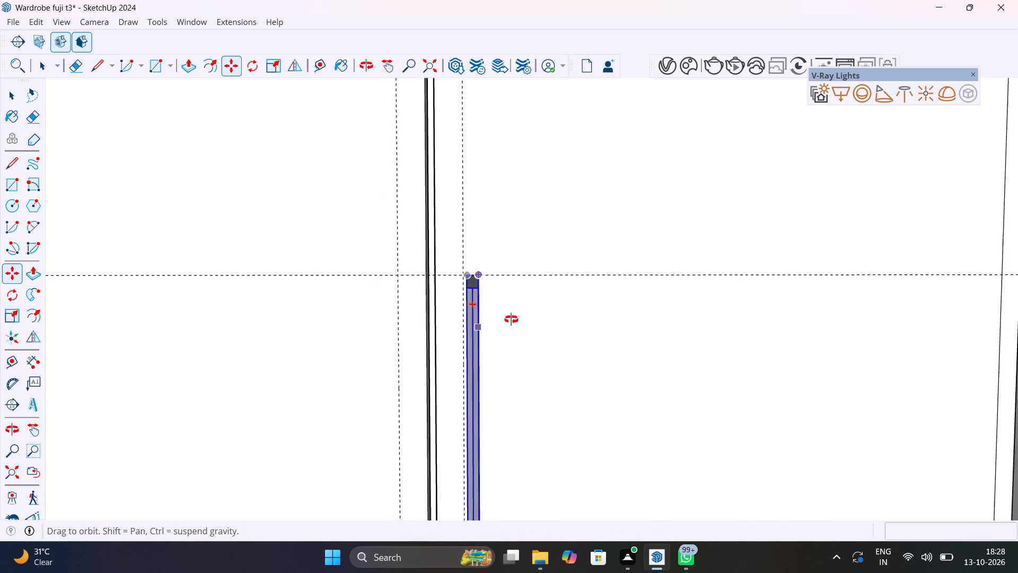
middle_click_drag(511, 319, 666, 289)
scroll(541, 268, "up", 9)
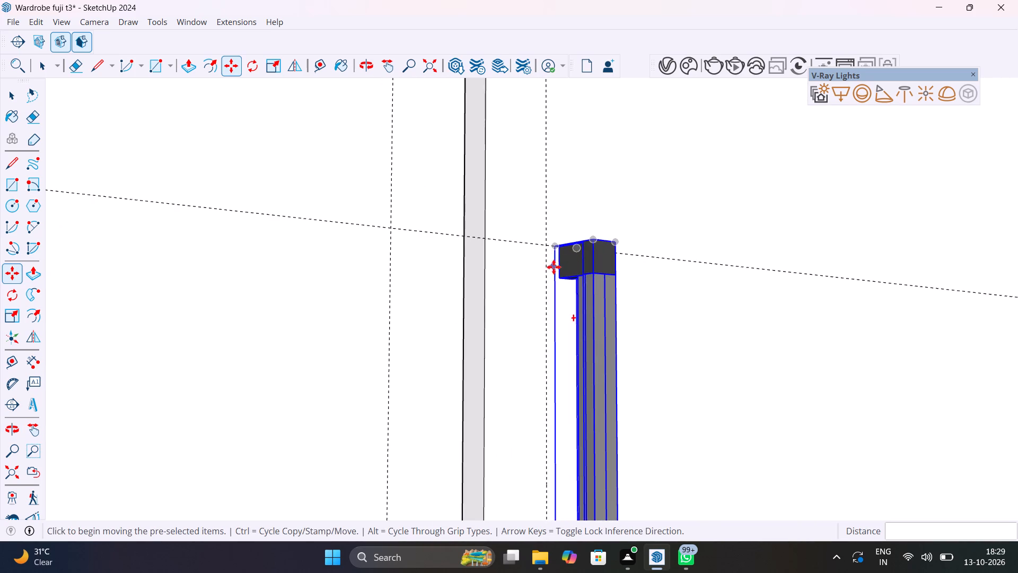
left_click(556, 247)
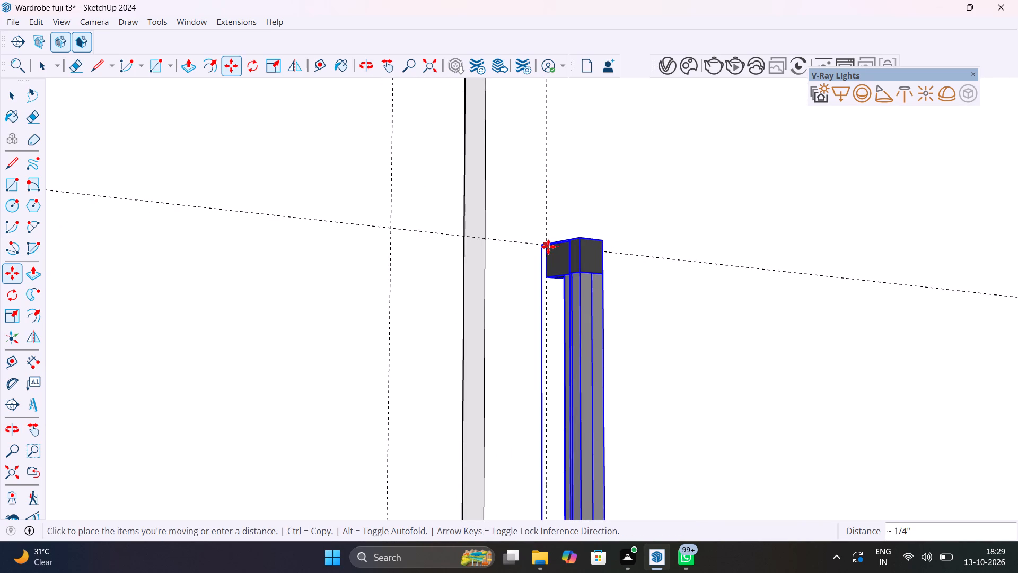
left_click(548, 247)
Copy the fifth door's handle onto the fourth upper door, with its top corner where that door's guides cross.
key("m")
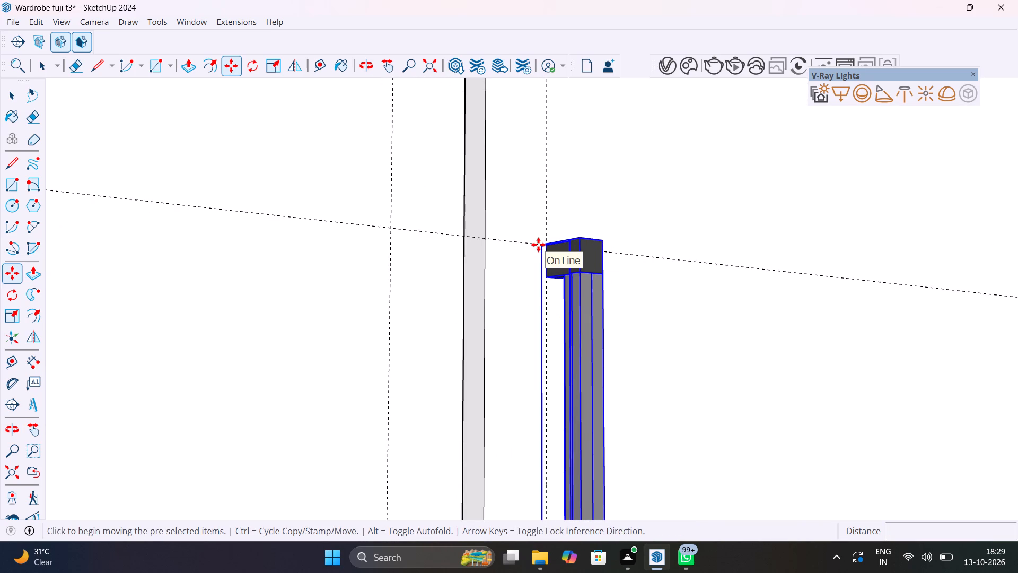
middle_click_drag(538, 245, 461, 365)
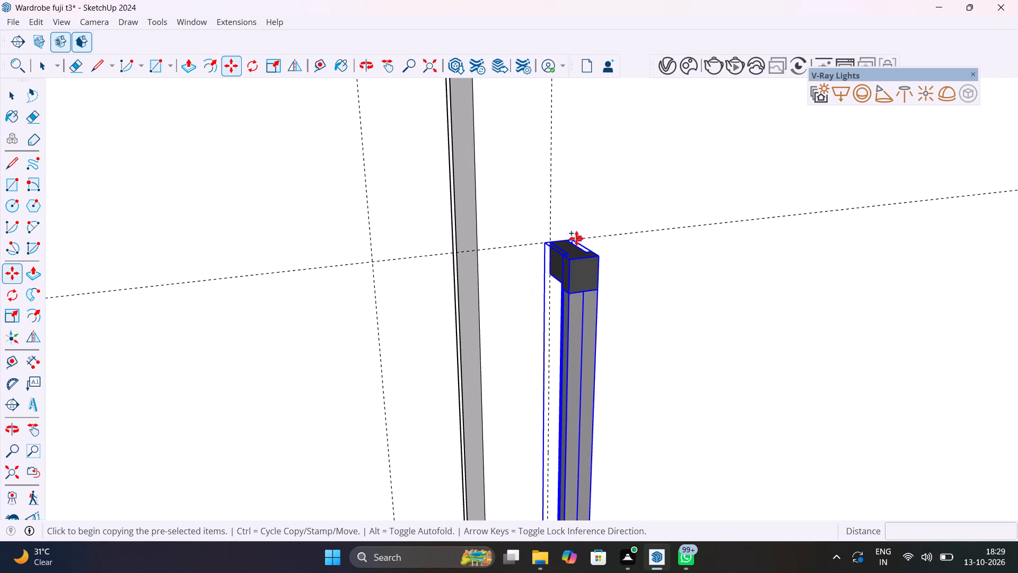
left_click(576, 238)
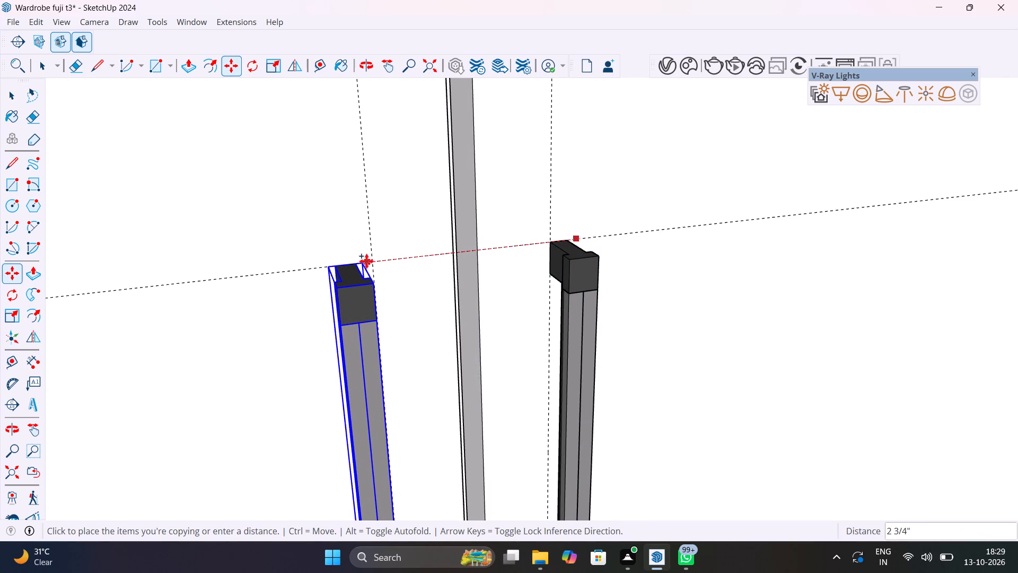
left_click(372, 262)
middle_click_drag(380, 292, 237, 290)
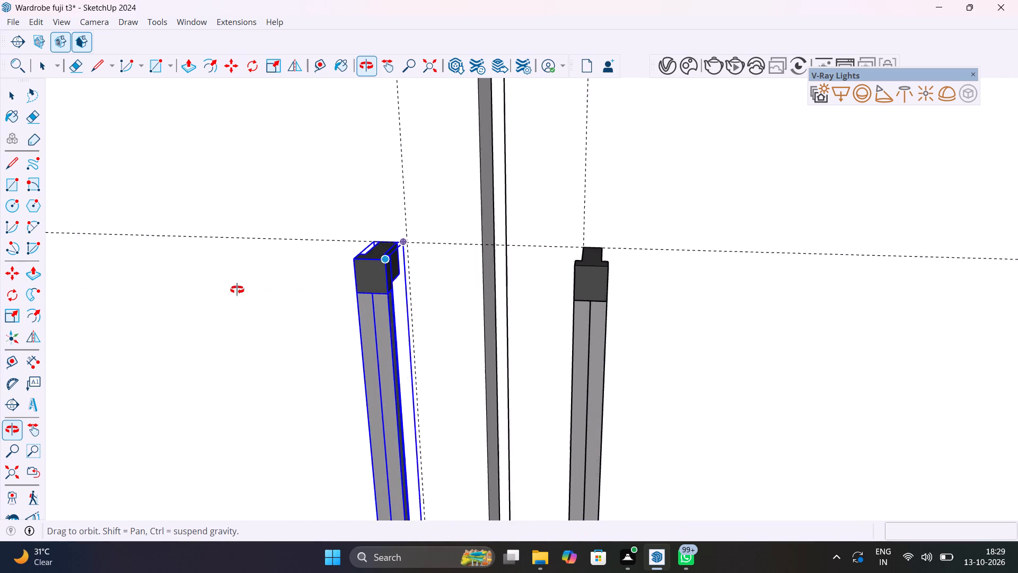
middle_click_drag(237, 290, 335, 286)
key("space")
scroll(335, 286, "down", 20)
scroll(335, 286, "down", 2)
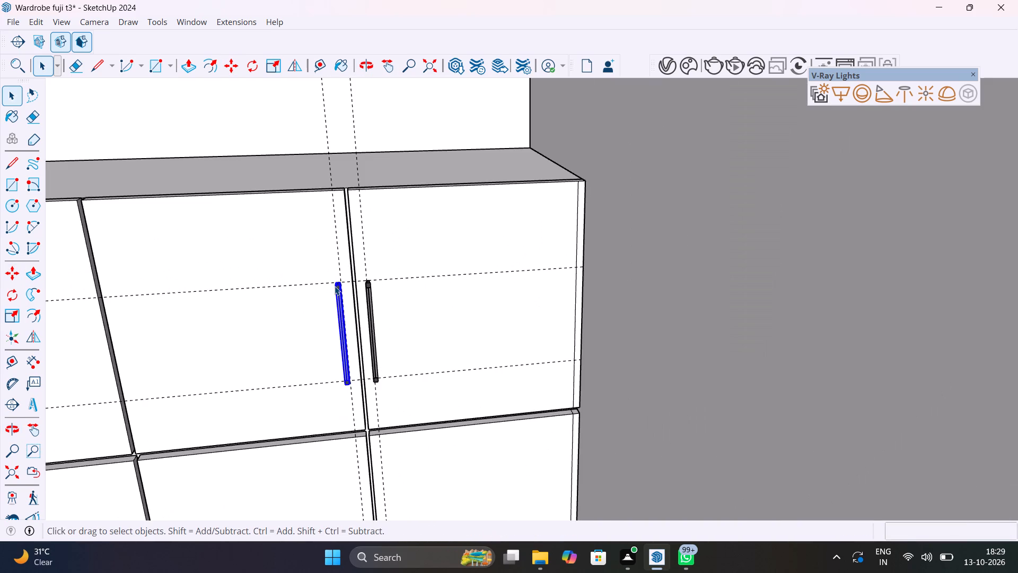
scroll(364, 291, "down", 8)
left_click(581, 187)
scroll(361, 304, "up", 11)
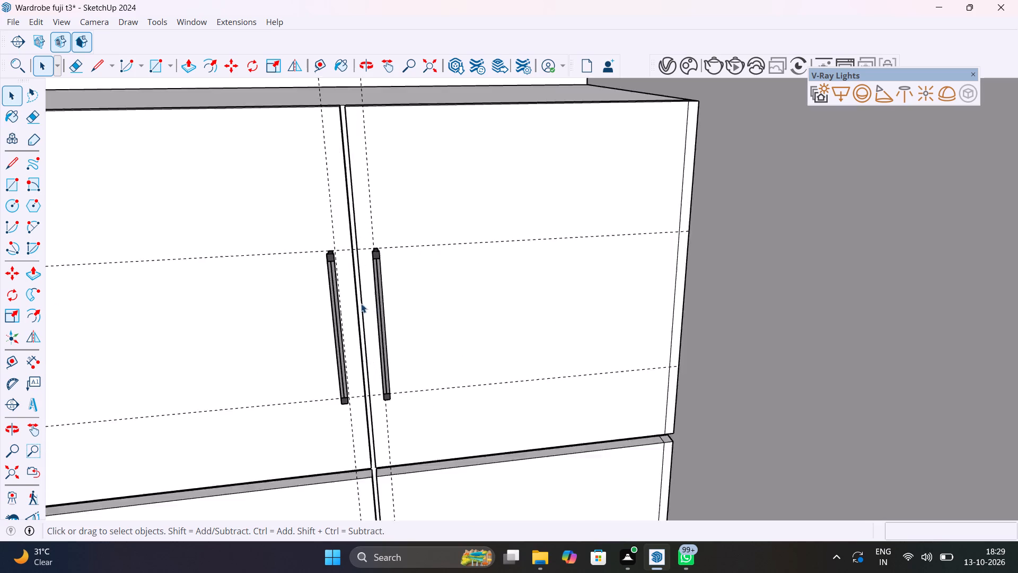
Place a vertical guide 1" inside the third upper door from its edge beside the second door.
scroll(361, 303, "up", 7)
middle_click_drag(358, 303, 325, 307)
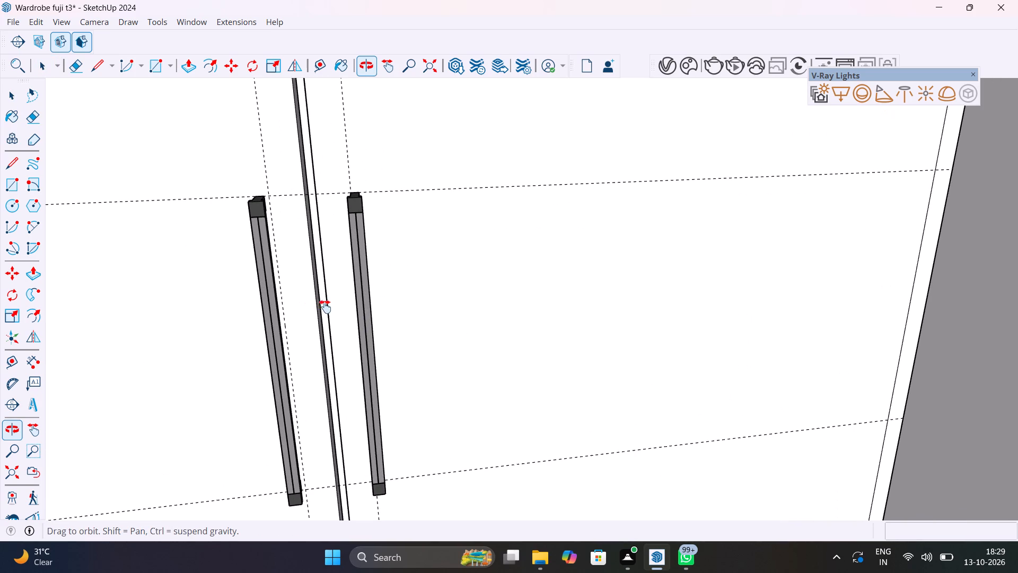
middle_click_drag(325, 307, 576, 285)
scroll(539, 301, "down", 16)
middle_click_drag(390, 352, 485, 328, "shift")
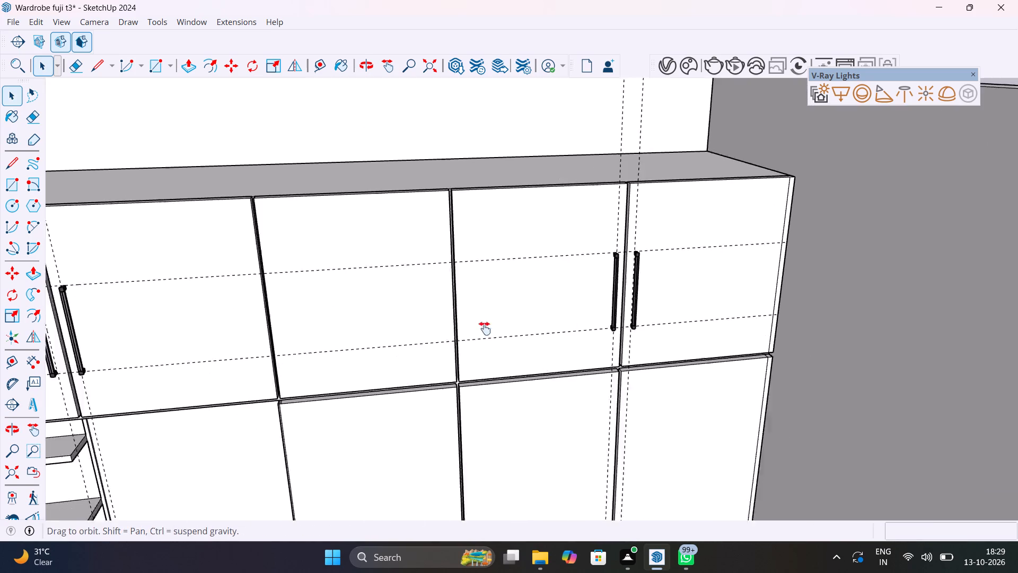
middle_click_drag(485, 328, 576, 300, "shift")
scroll(564, 302, "down", 8)
scroll(511, 296, "up", 9)
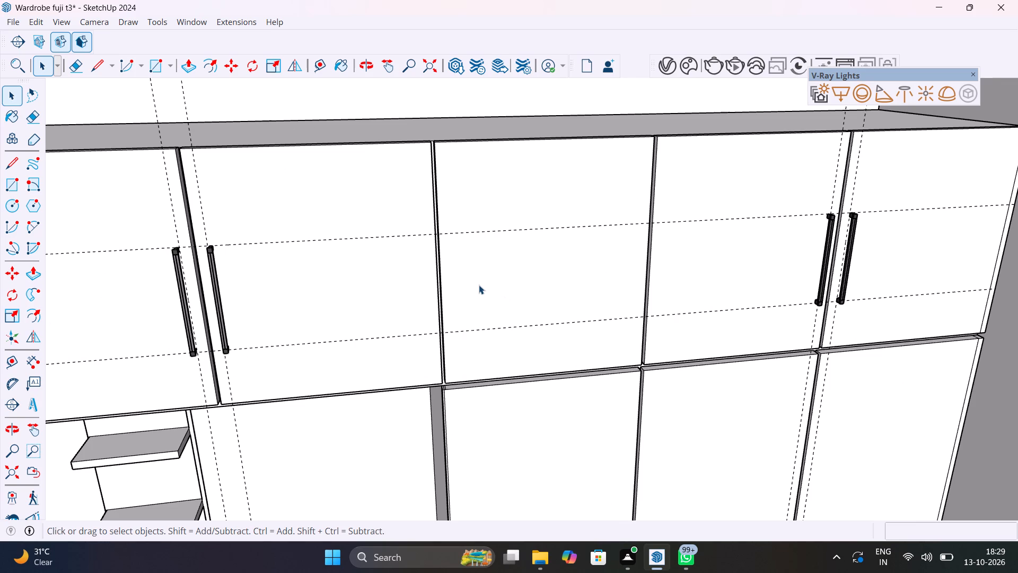
scroll(475, 273, "up", 7)
scroll(467, 280, "down", 6)
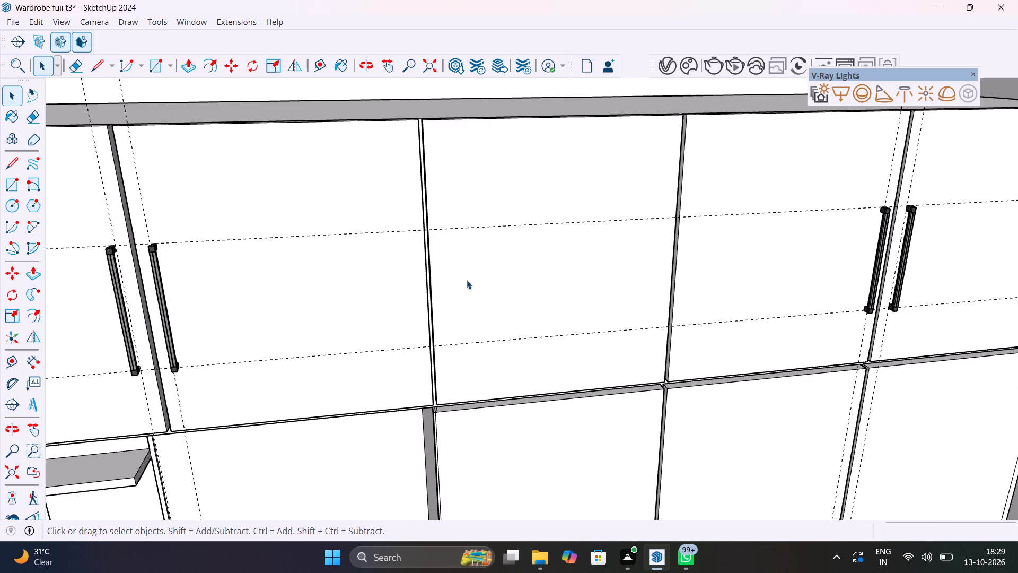
key("t")
left_click(435, 301)
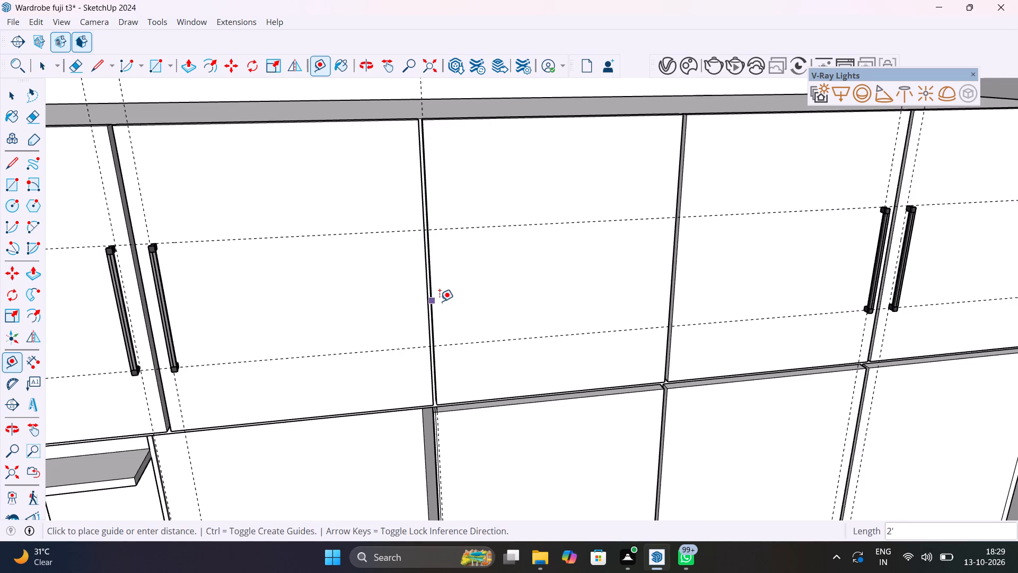
type("1\"")
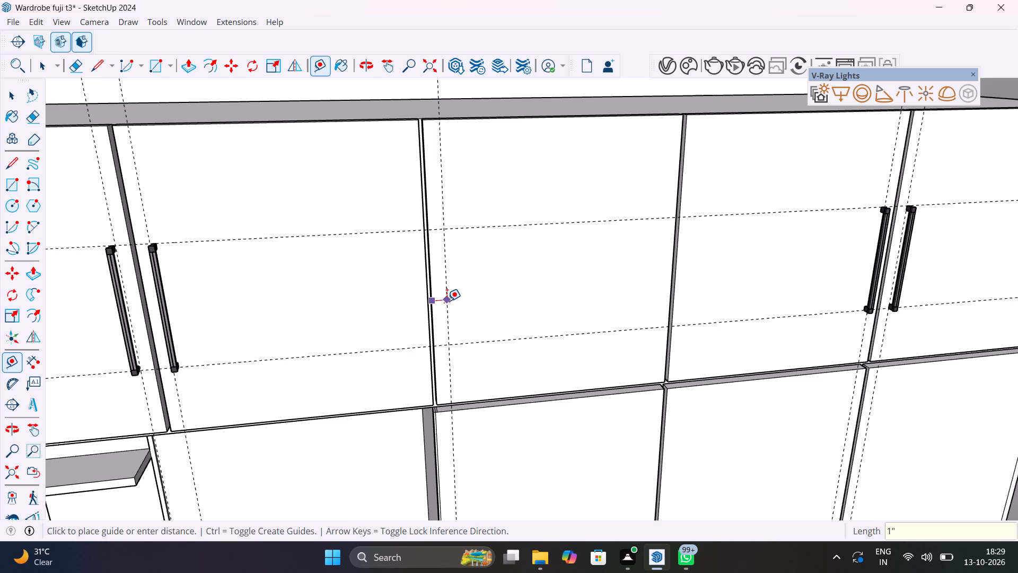
key("Return")
key("space")
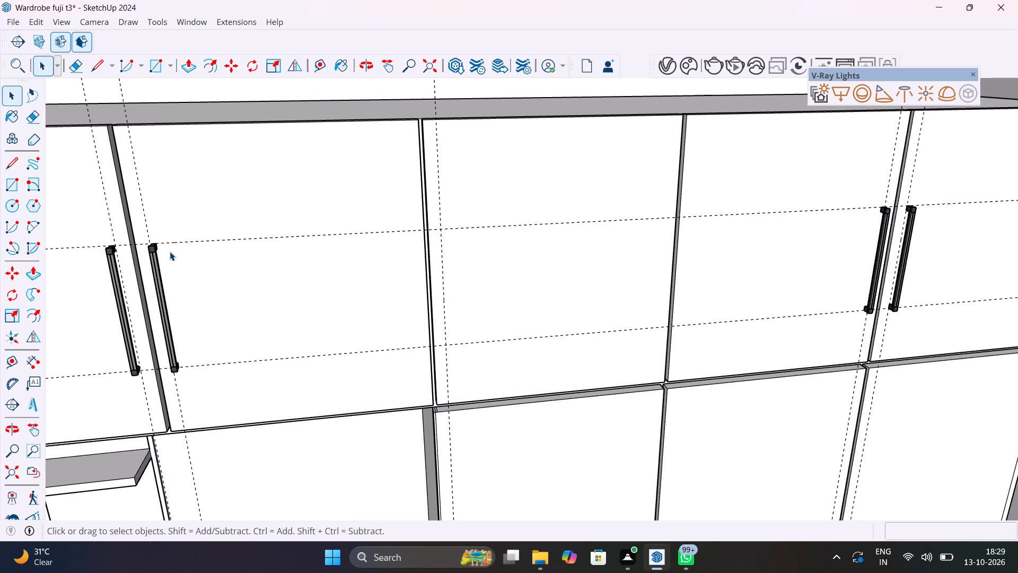
Copy the second upper door's handle about 1' 9 3/16" onto the third upper door, with its top corner where that door's guides cross.
left_click(159, 267)
key("m")
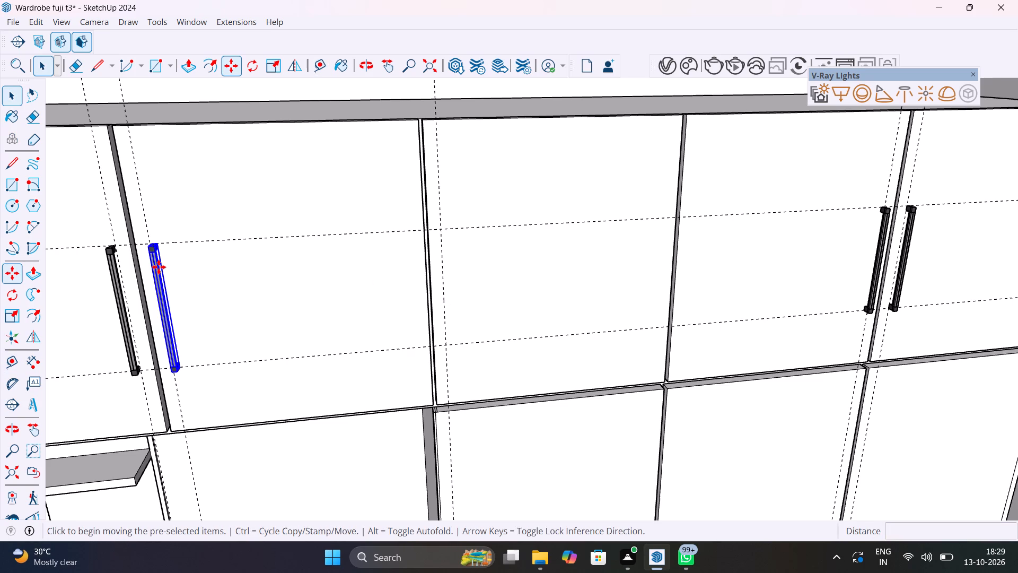
scroll(152, 245, "up", 20)
scroll(152, 245, "up", 1)
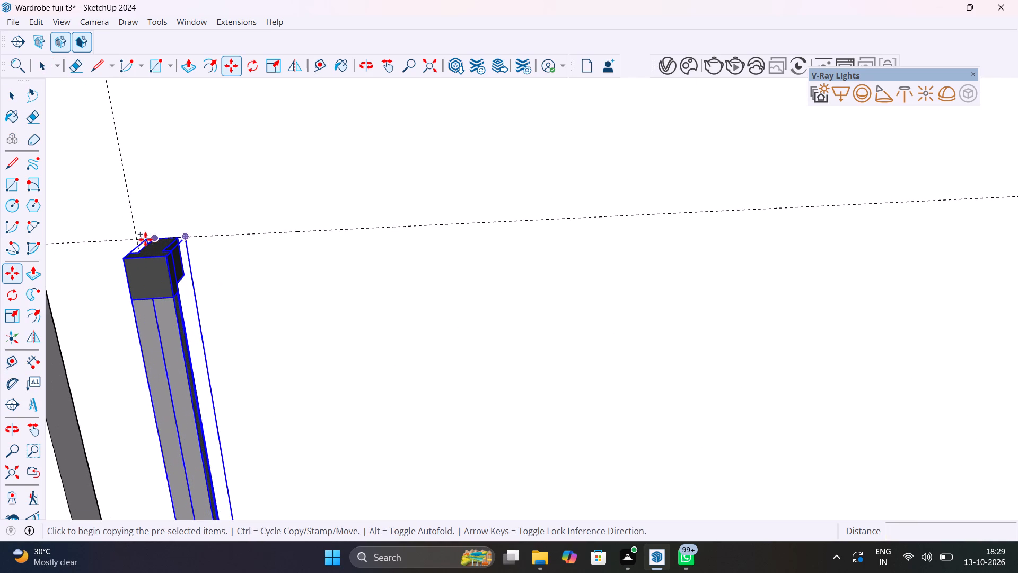
left_click(144, 236)
scroll(201, 232, "down", 16)
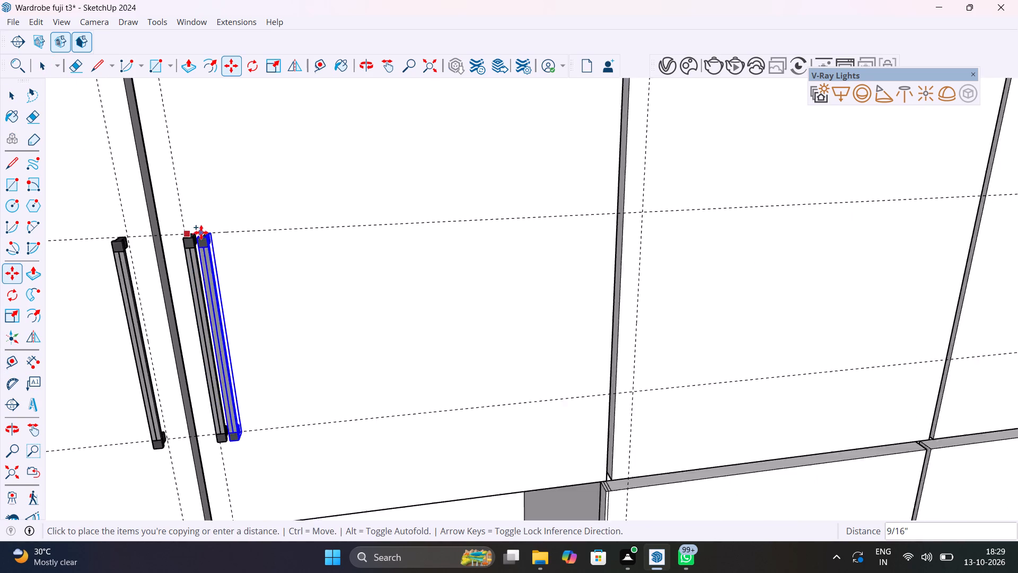
scroll(201, 232, "down", 5)
scroll(520, 219, "up", 13)
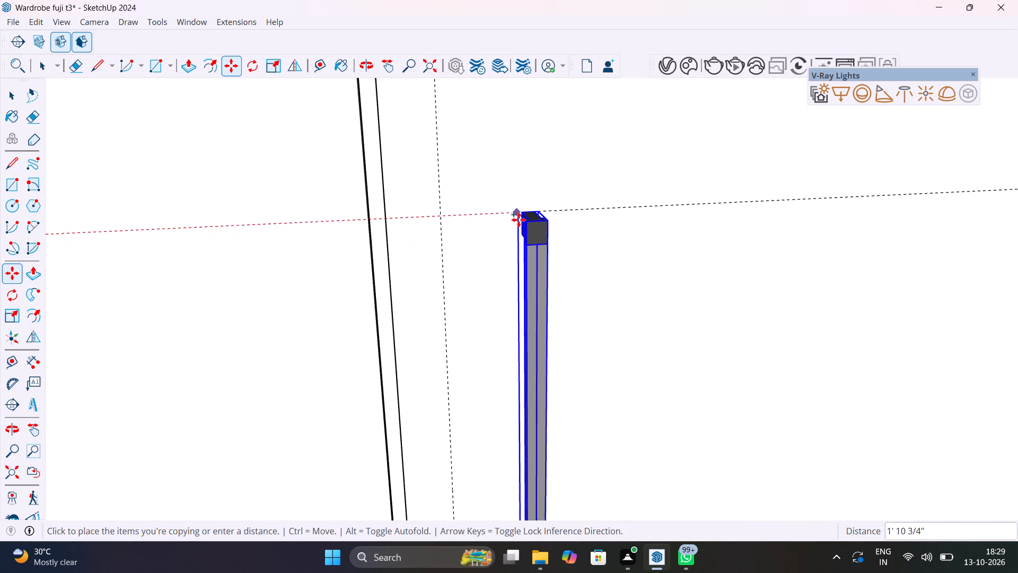
scroll(442, 216, "up", 7)
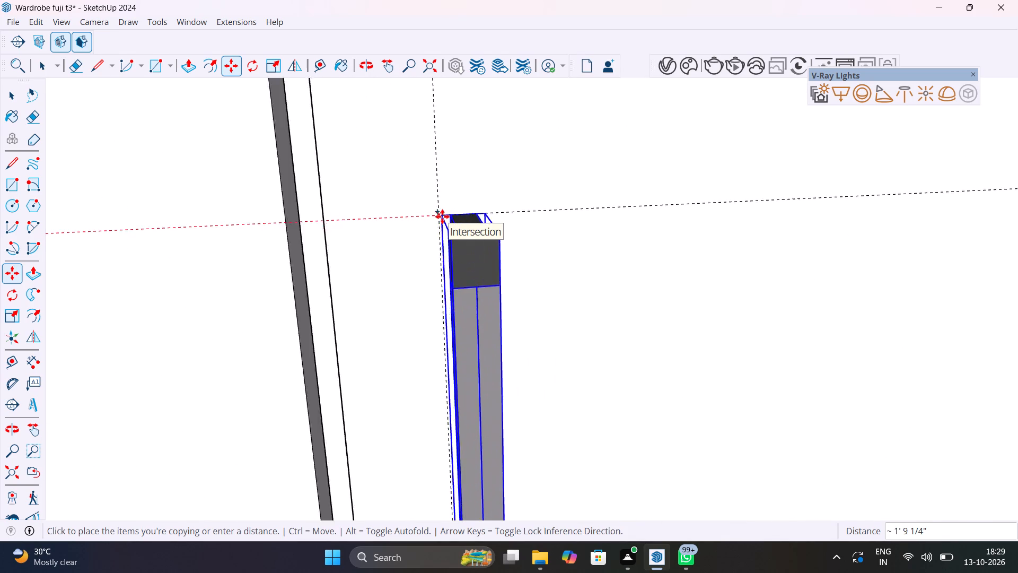
scroll(442, 216, "up", 8)
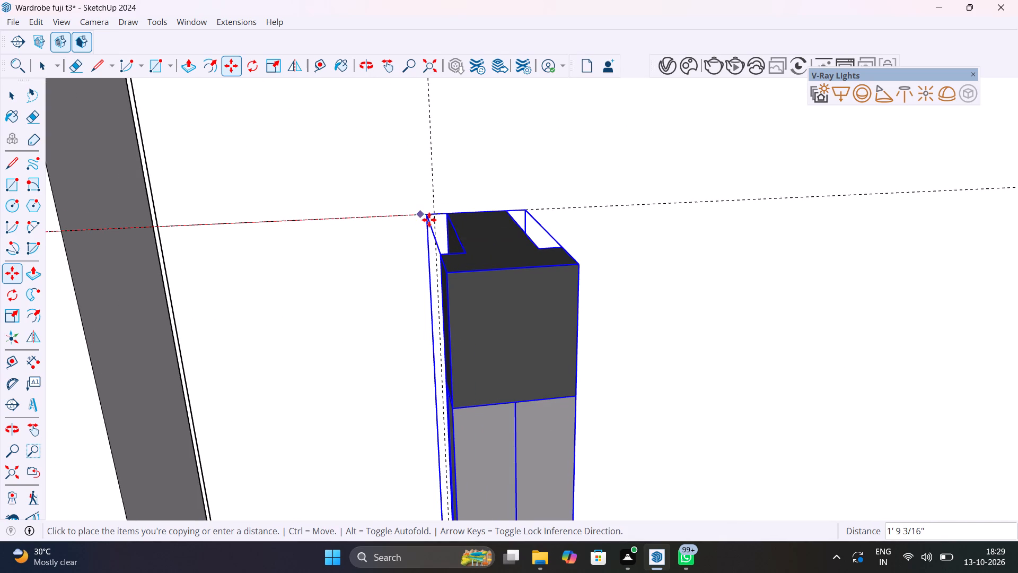
left_click(429, 220)
scroll(462, 249, "down", 20)
scroll(462, 249, "down", 20)
scroll(462, 249, "down", 13)
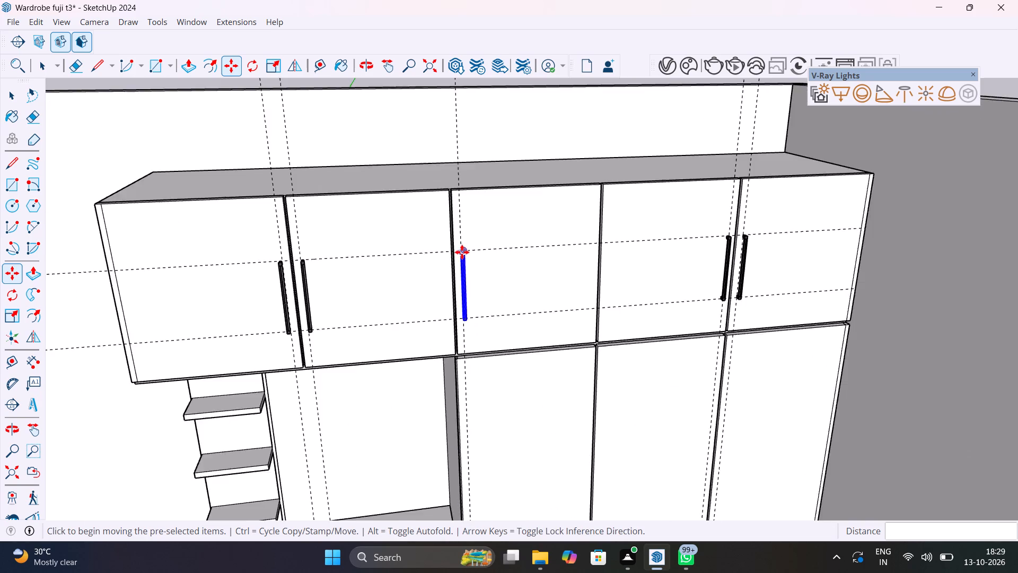
Place a horizontal guide about 3' 3 5/8" above the bottom edge of the tall lower door beside the desk.
scroll(462, 252, "down", 13)
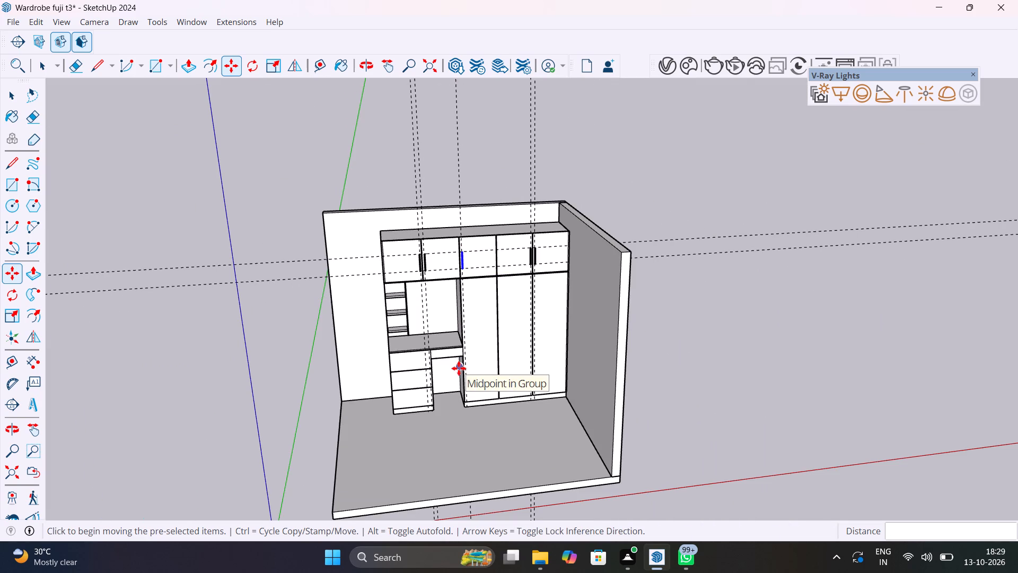
scroll(464, 345, "up", 20)
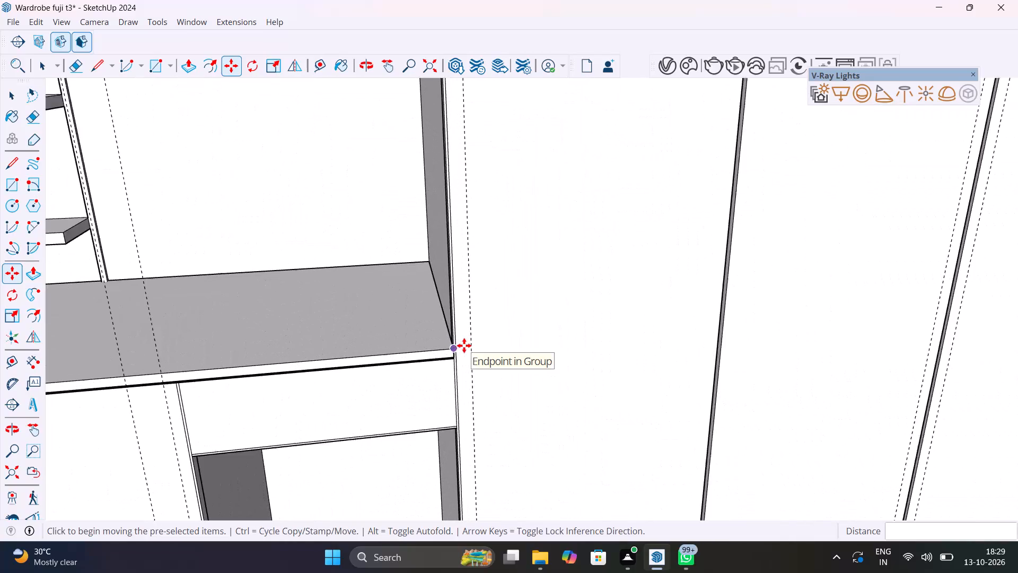
scroll(464, 345, "up", 2)
middle_click_drag(475, 344, 464, 291)
scroll(464, 291, "down", 16)
middle_click_drag(463, 291, 454, 363)
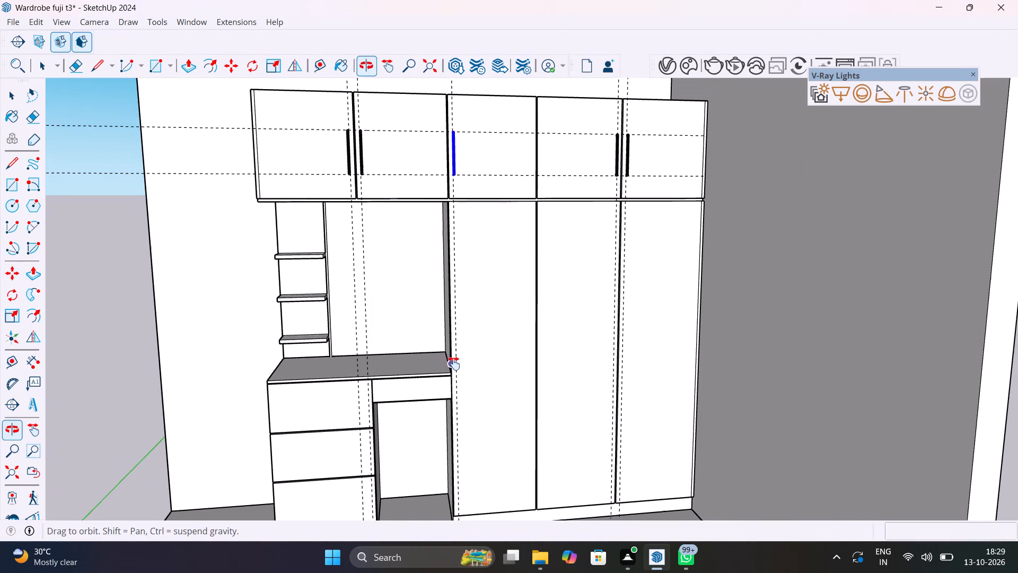
middle_click_drag(454, 363, 454, 364)
key("space")
scroll(455, 370, "up", 8)
scroll(454, 370, "down", 7)
key("t")
scroll(455, 401, "down", 7)
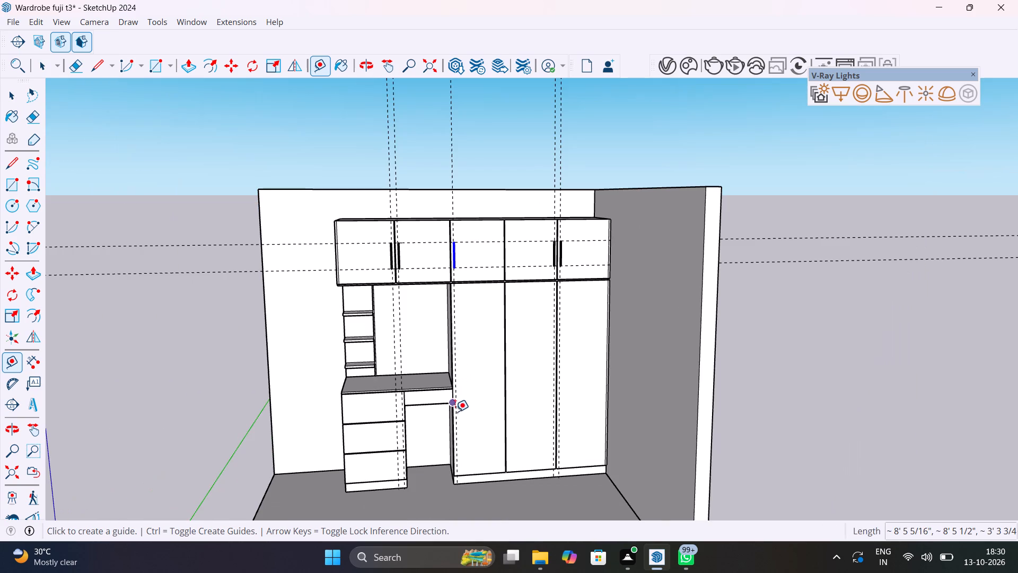
left_click(471, 474)
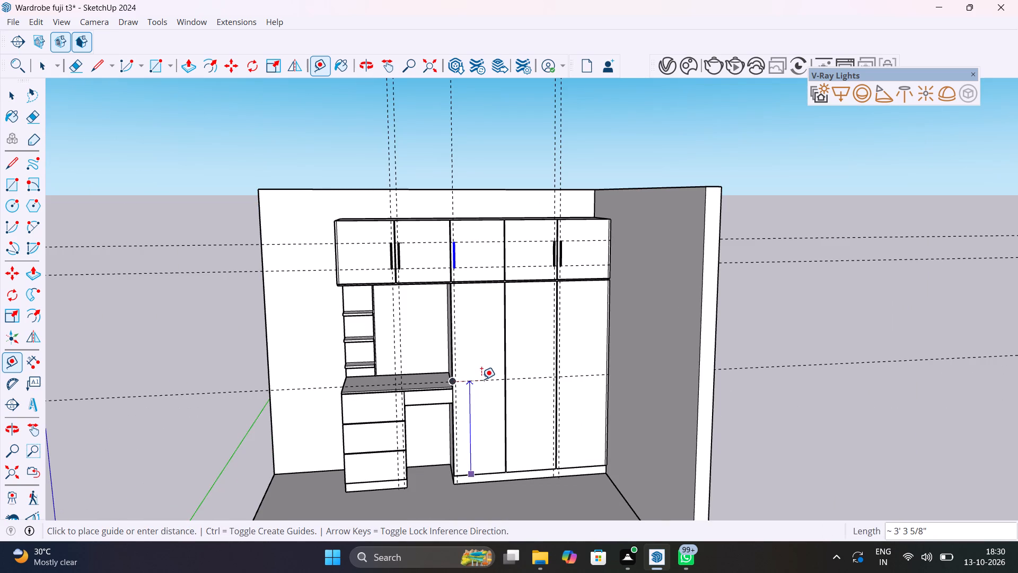
scroll(481, 379, "up", 10)
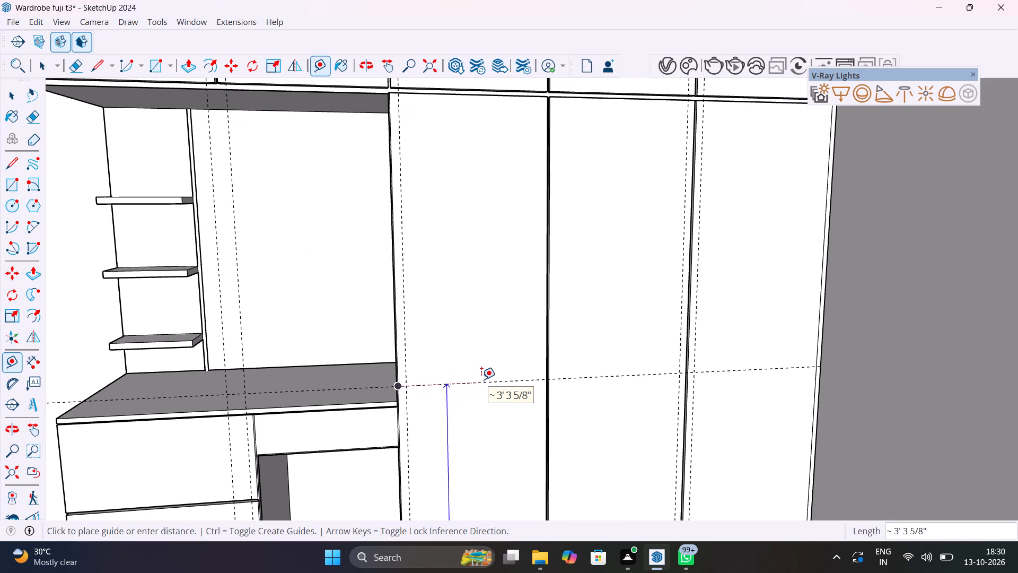
left_click(481, 379)
left_click(481, 379)
key("Escape")
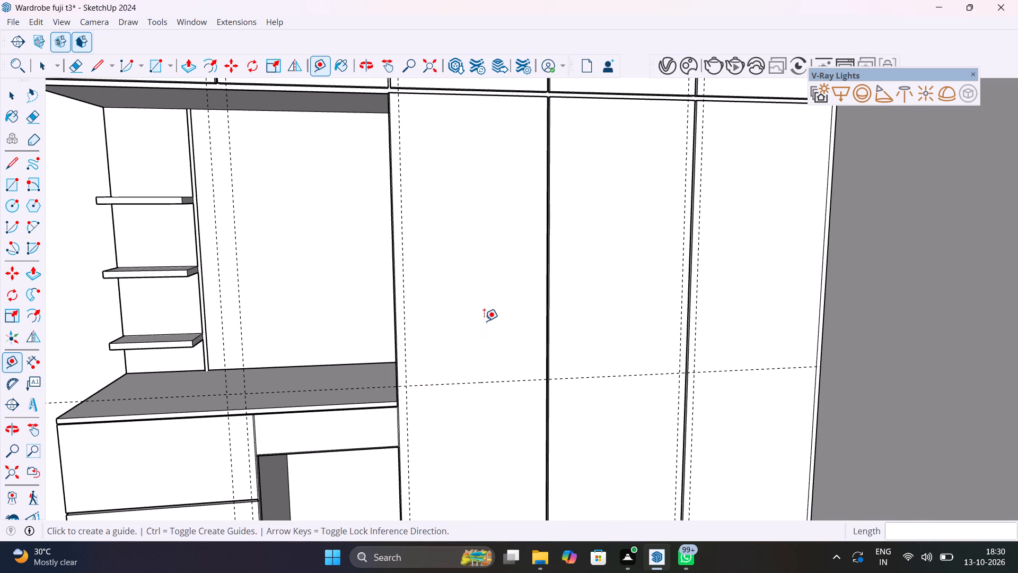
Place a second horizontal guide 1' above the new guide across the tall lower doors.
left_click(491, 380)
type("1'")
key("Return")
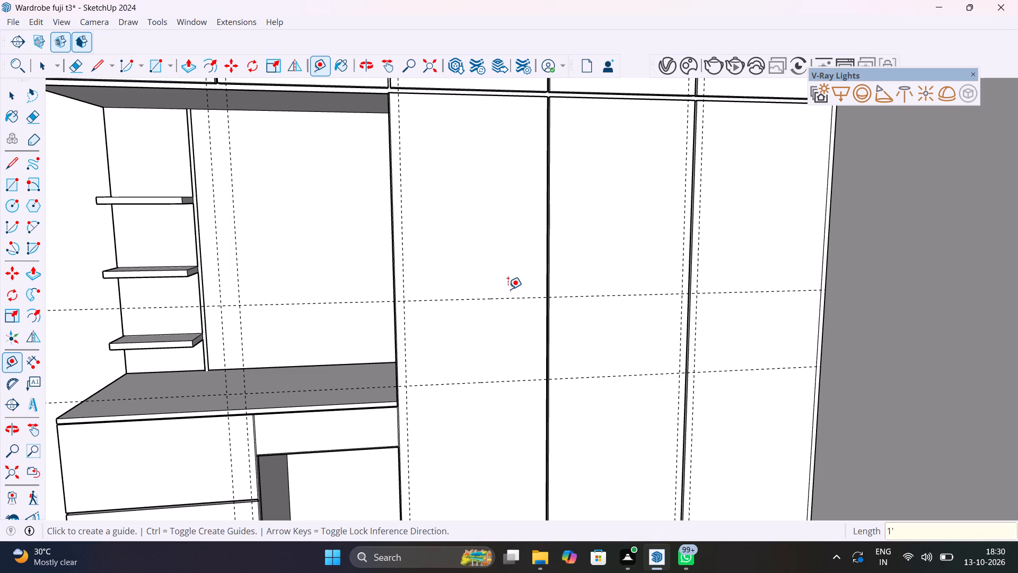
Copy the third upper door's handle about 3' 7 7/8" down onto the tall door below, with its top corner at the upper guide intersection.
scroll(508, 289, "down", 12)
key("space")
scroll(480, 201, "up", 9)
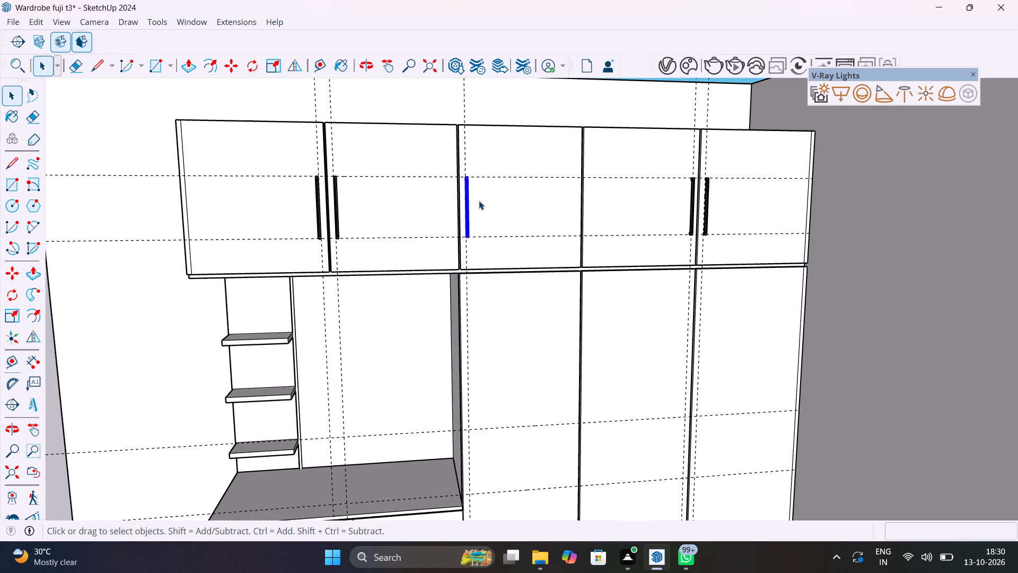
scroll(462, 186, "up", 13)
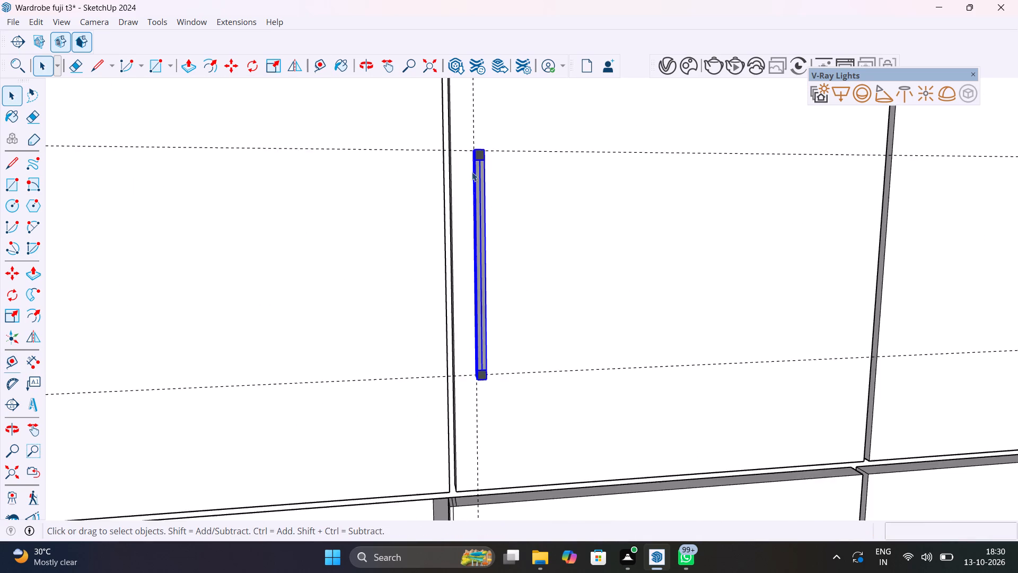
middle_click_drag(478, 188, 482, 280)
scroll(487, 157, "up", 9)
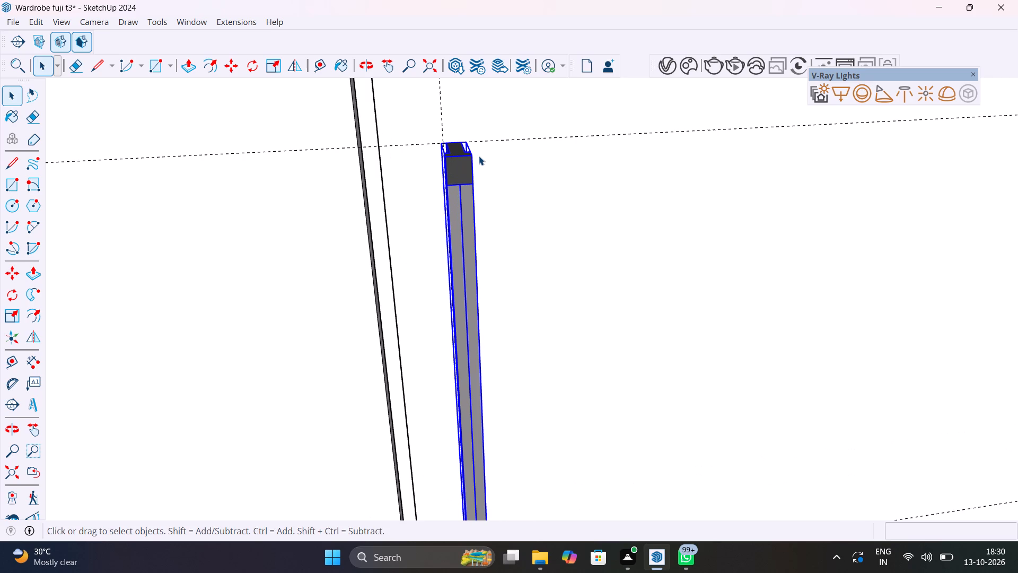
key("m")
left_click(443, 143)
scroll(446, 180, "down", 2)
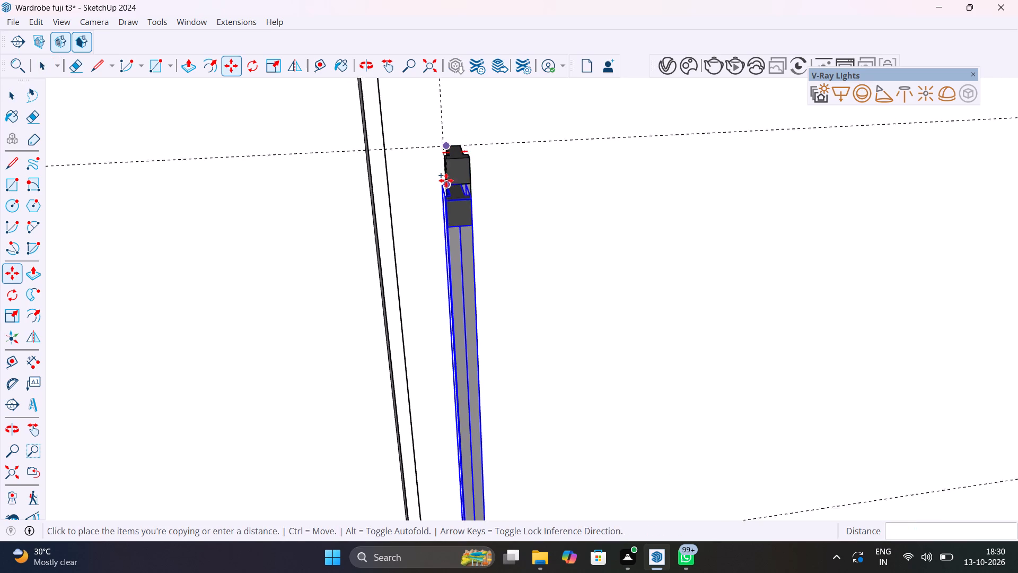
scroll(446, 180, "down", 14)
scroll(435, 289, "down", 16)
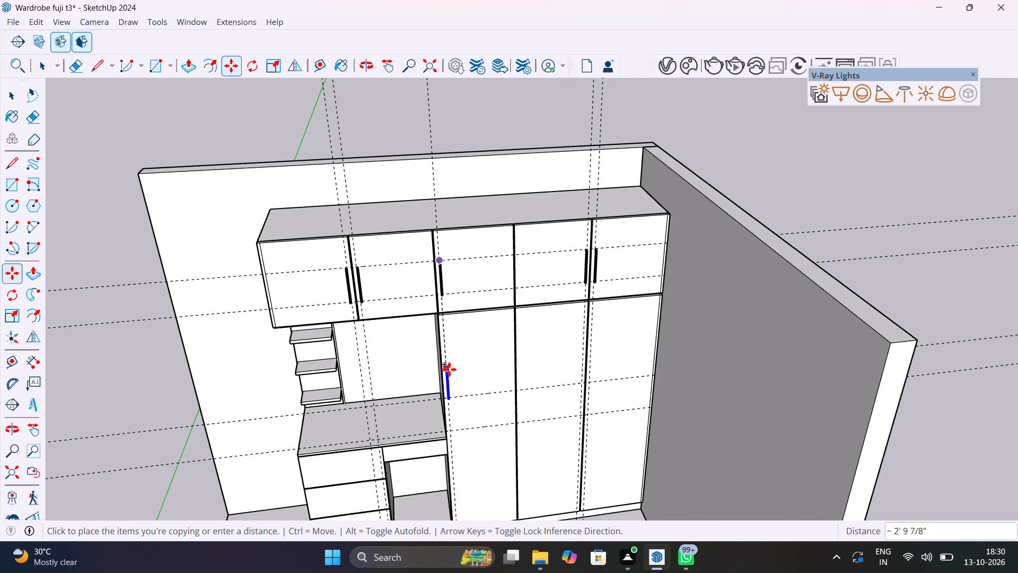
middle_click_drag(449, 369, 458, 162, "shift")
scroll(466, 203, "up", 19)
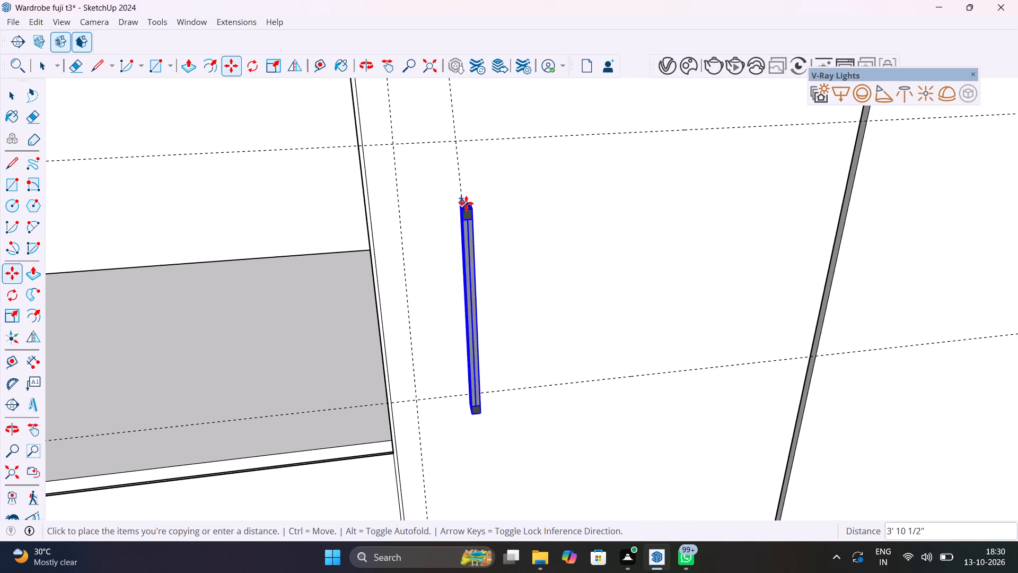
left_click(394, 145)
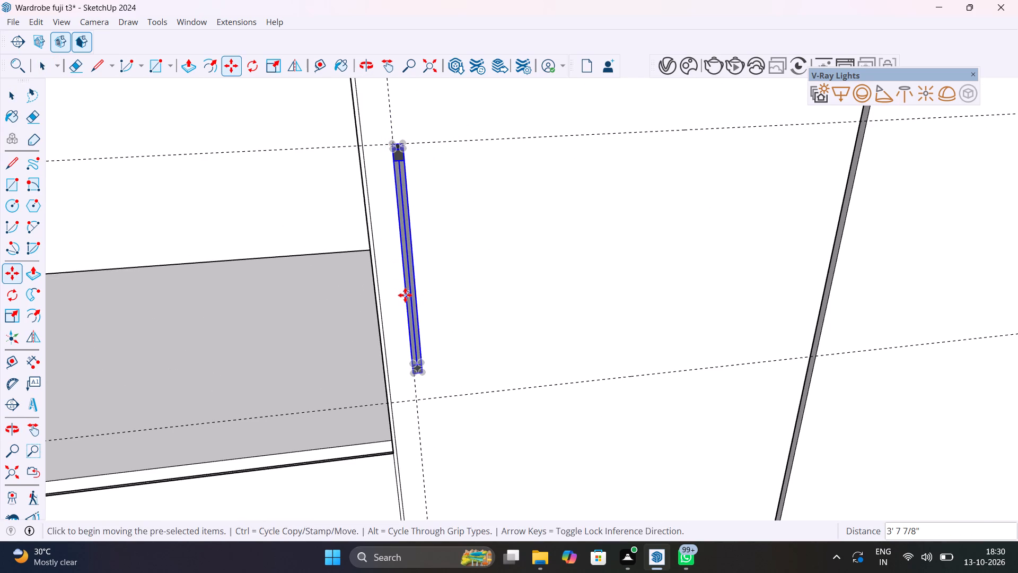
Scale the tall door's handle lengthwise by about 1.20 so its bottom end meets the lower horizontal guide.
middle_click_drag(405, 290, 426, 100)
scroll(425, 101, "up", 1)
middle_click_drag(423, 266, 408, 120)
scroll(408, 120, "up", 1)
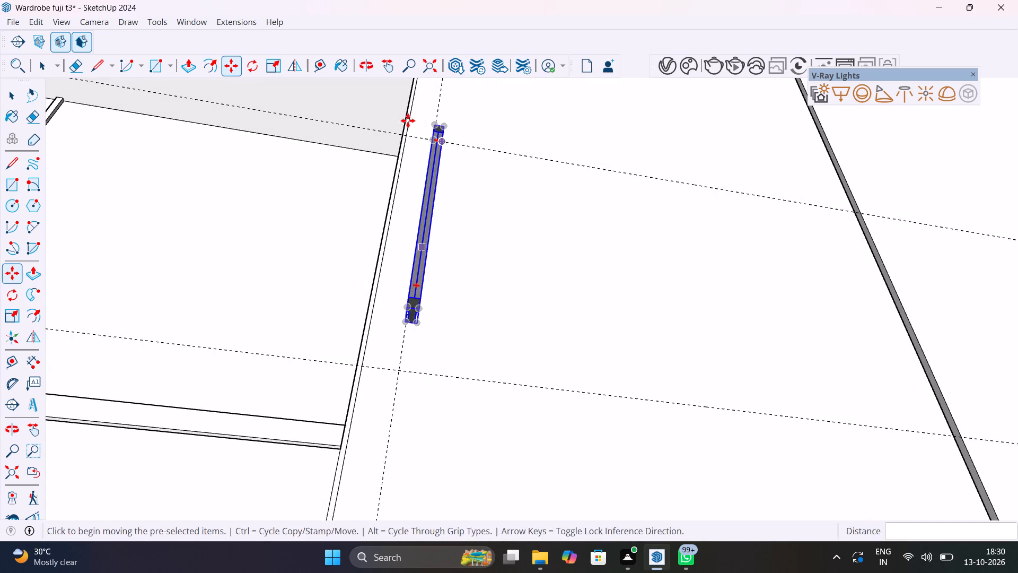
key("s")
scroll(410, 323, "up", 10)
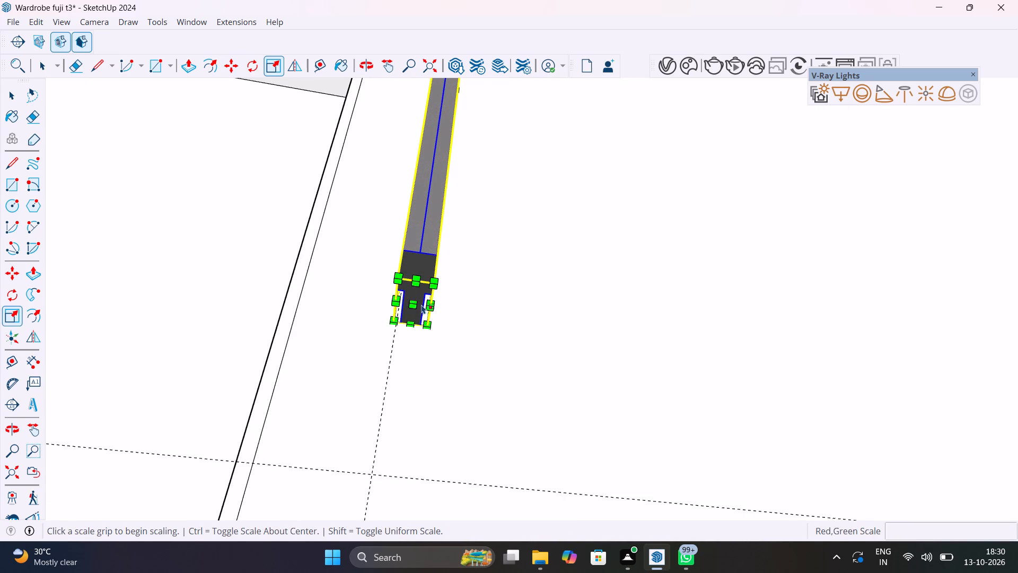
left_click(416, 307)
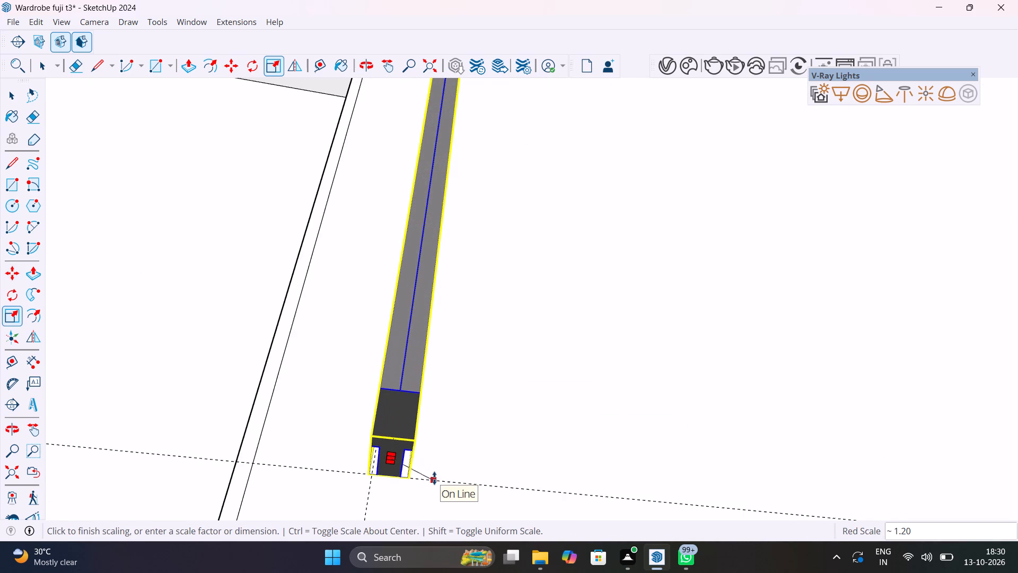
left_click(434, 478)
scroll(441, 470, "down", 20)
scroll(441, 470, "down", 1)
middle_click_drag(490, 383, 461, 463)
scroll(476, 405, "down", 8)
middle_click_drag(490, 424, 376, 395)
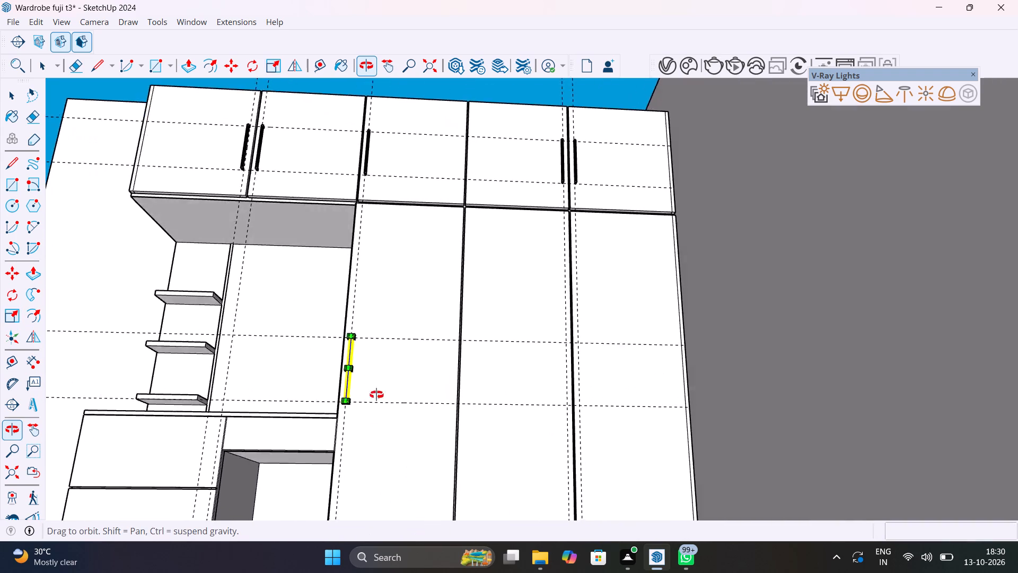
middle_click_drag(376, 395, 382, 450)
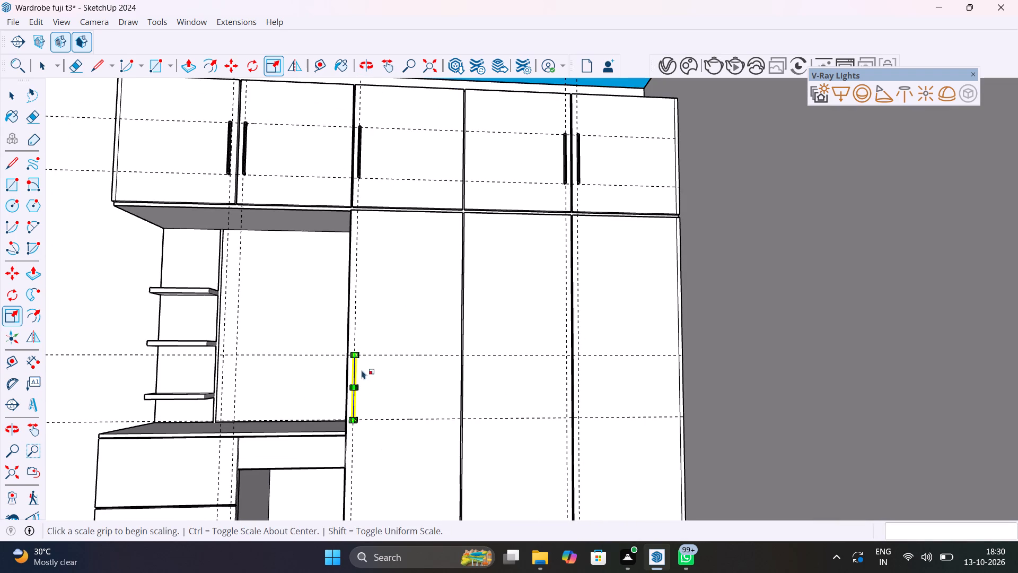
scroll(354, 362, "up", 14)
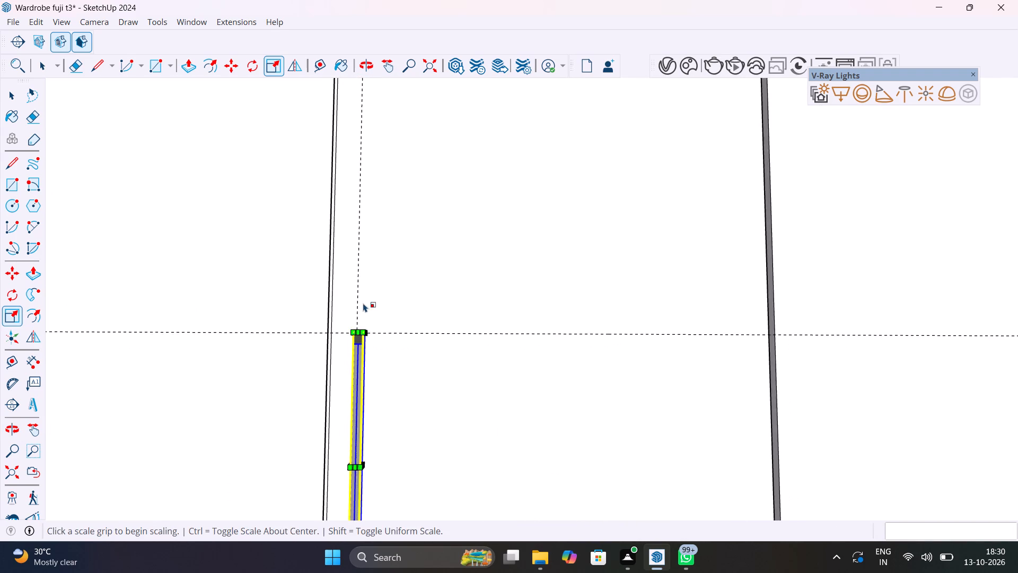
Copy the first tall door's handle about 3' 3 15/16" across to the upper guide intersection near the middle tall door's far edge.
scroll(363, 303, "up", 1)
scroll(363, 303, "down", 1)
middle_click_drag(372, 336, 391, 385)
scroll(366, 333, "up", 11)
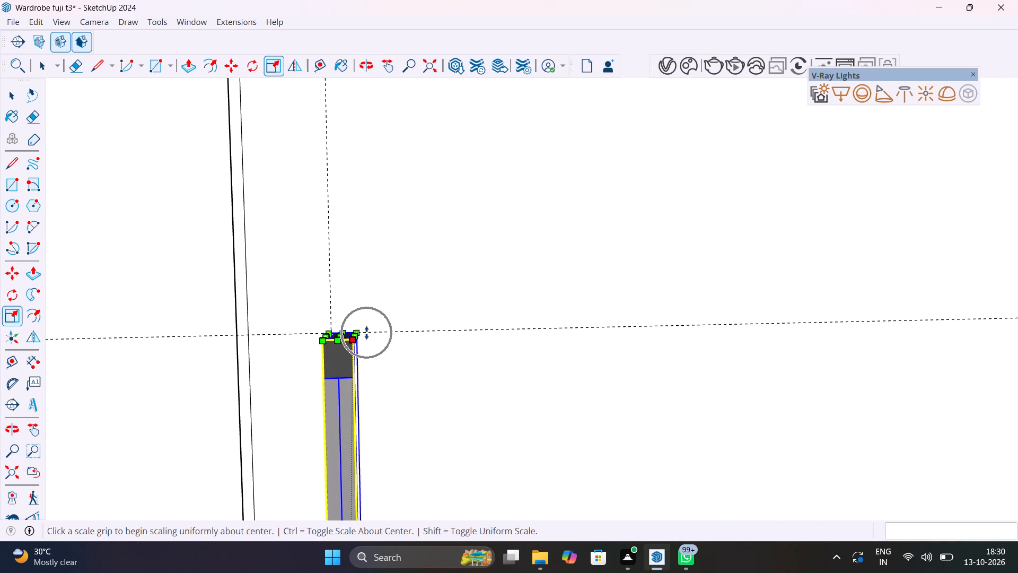
key("space")
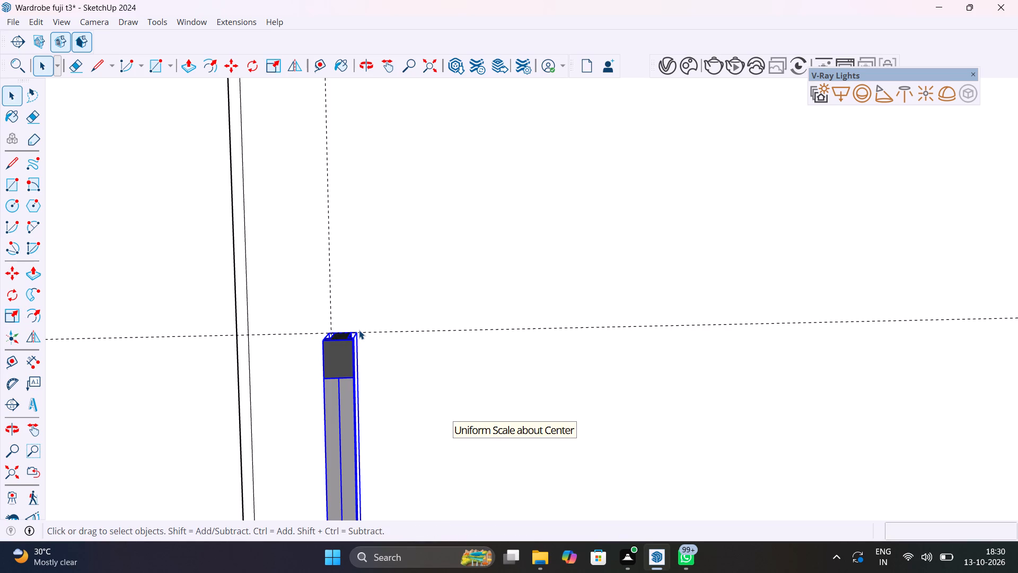
key("m")
scroll(357, 330, "up", 9)
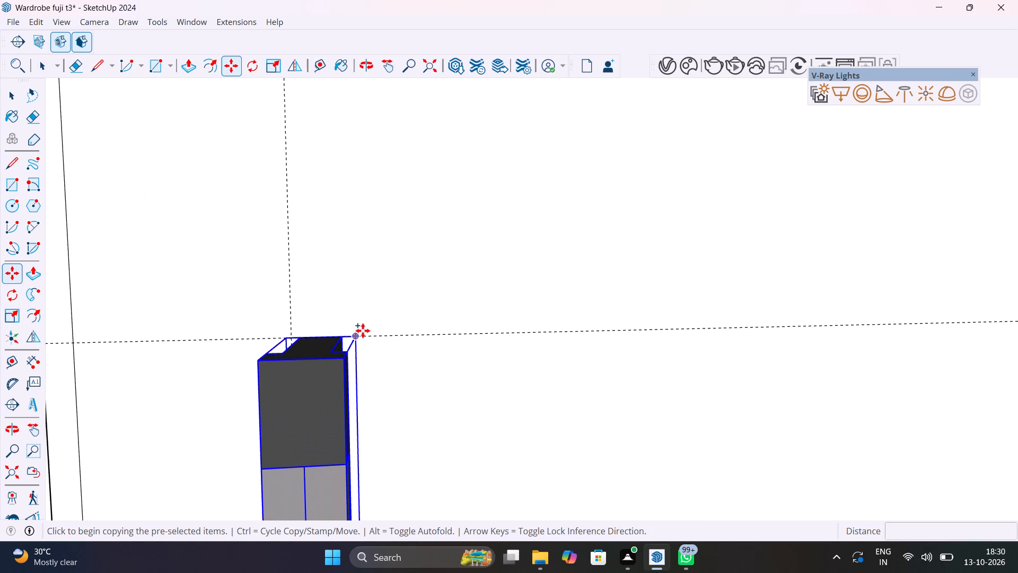
left_click(358, 337)
scroll(428, 342, "down", 20)
scroll(428, 342, "down", 8)
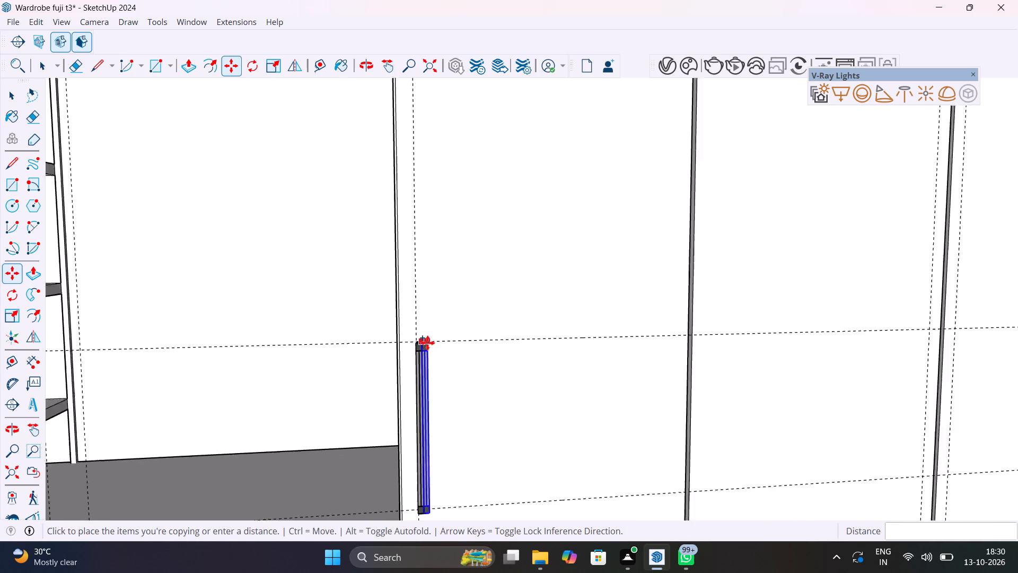
scroll(427, 343, "down", 9)
middle_click_drag(586, 351, 334, 356, "shift")
scroll(405, 342, "up", 5)
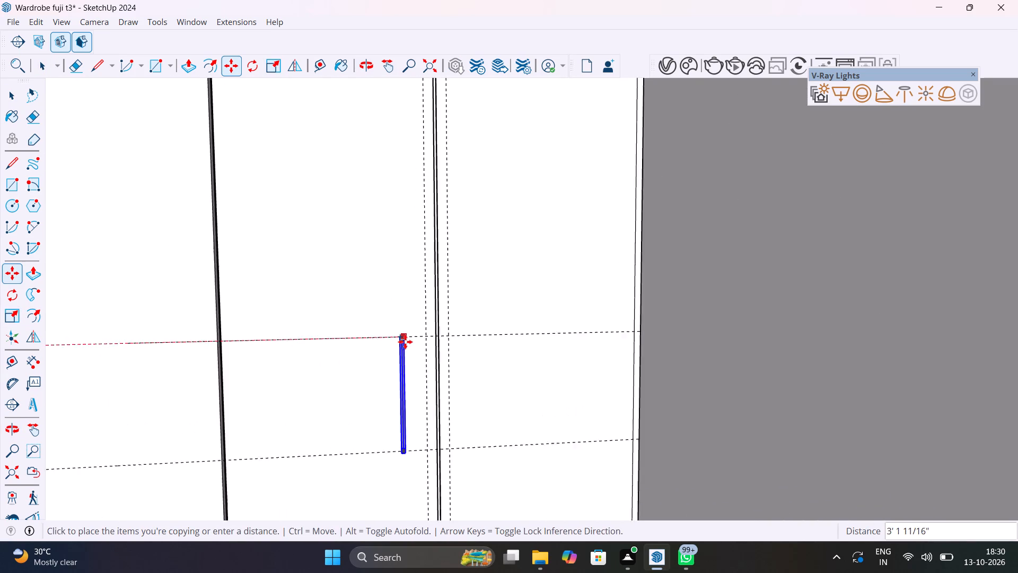
scroll(405, 342, "up", 20)
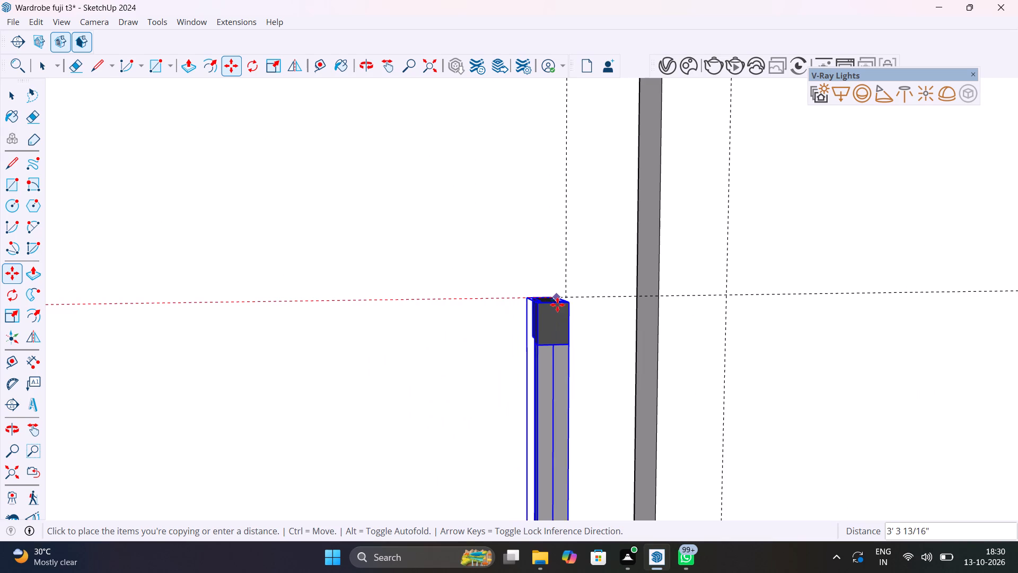
middle_click_drag(564, 301, 318, 323)
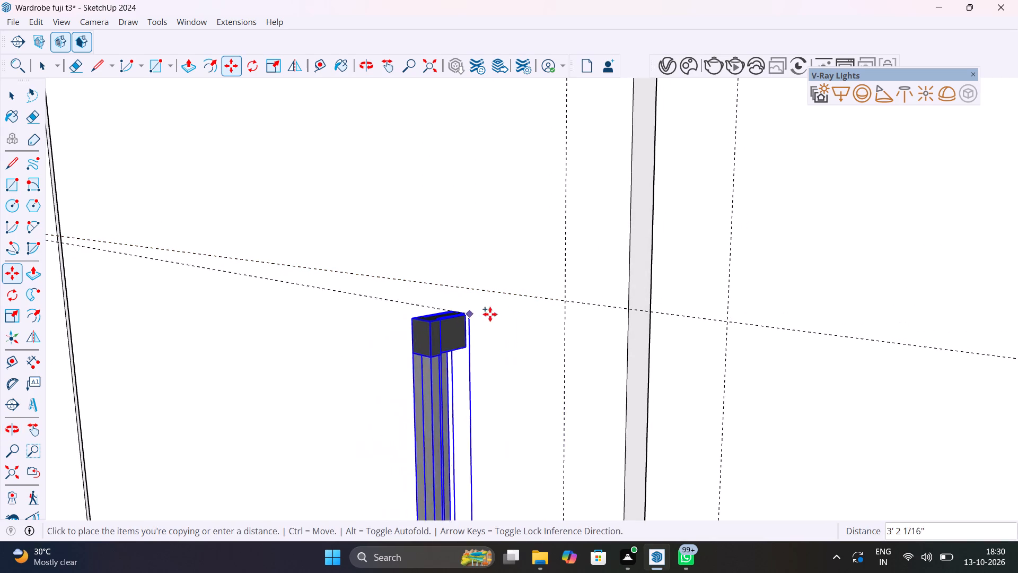
left_click(565, 303)
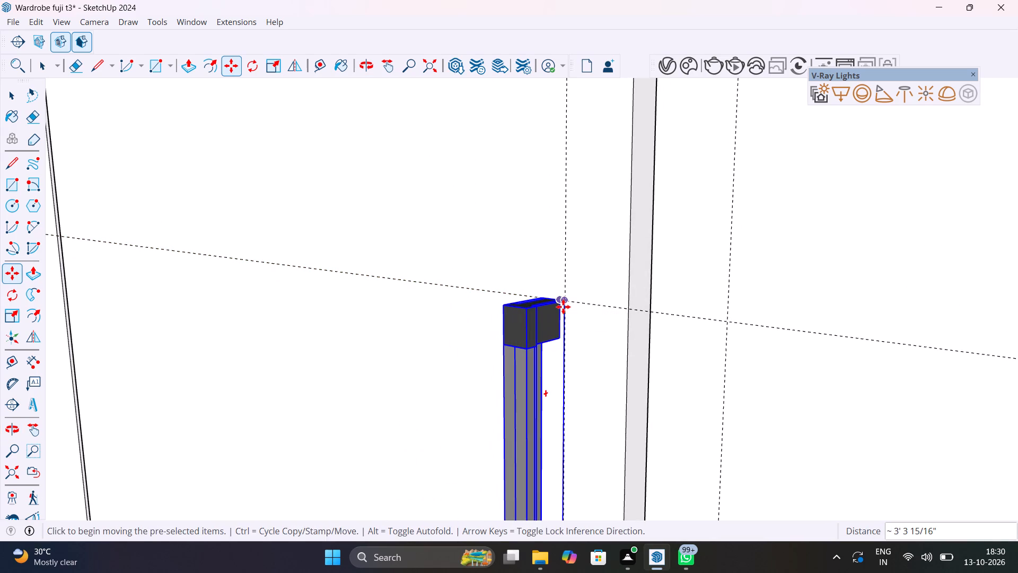
Copy the middle tall door's handle across the door gap to the upper guide intersection on the third tall door.
middle_click_drag(547, 297, 727, 338)
left_click(521, 293)
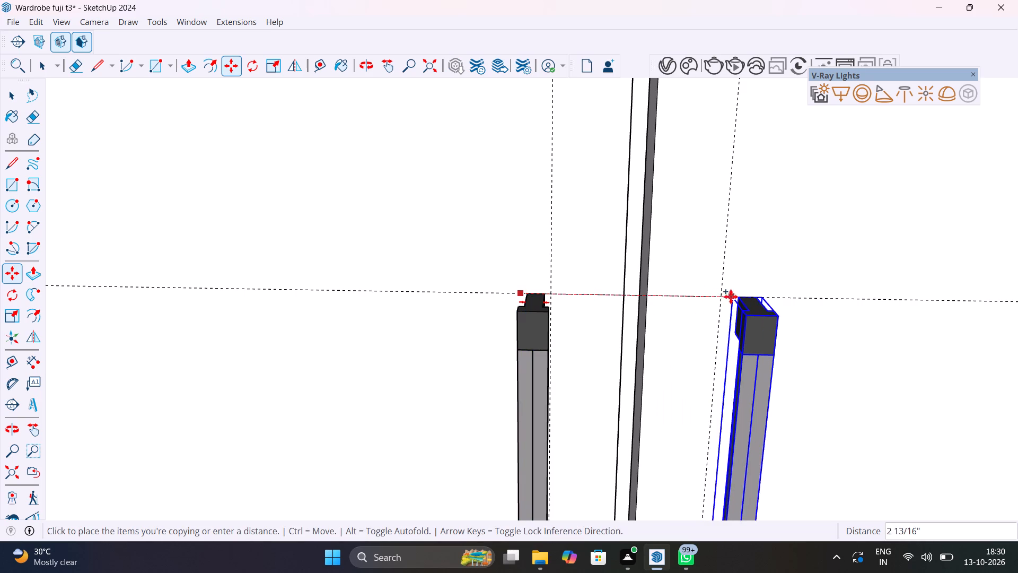
left_click(718, 296)
scroll(531, 322, "down", 20)
scroll(531, 322, "down", 9)
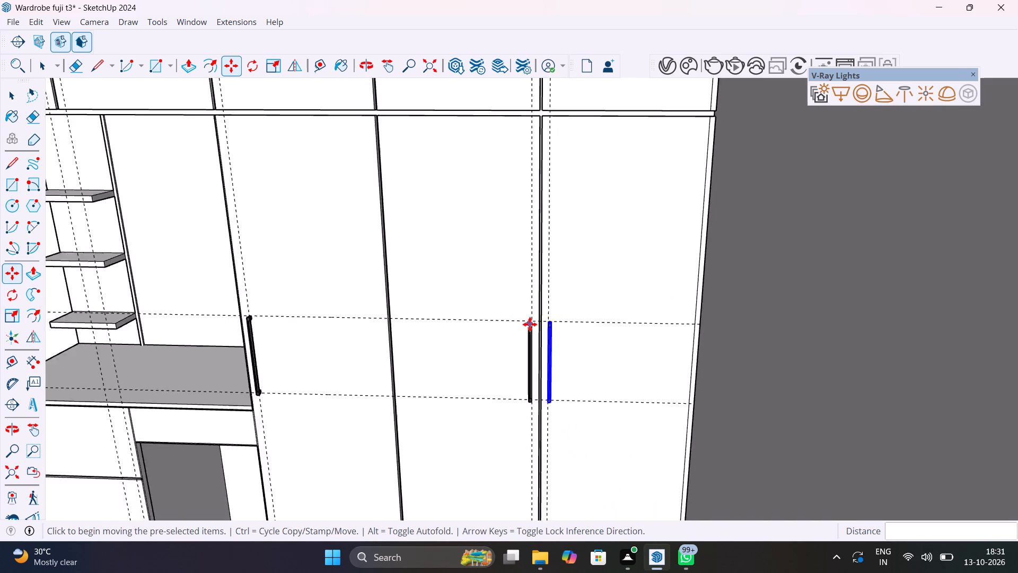
scroll(530, 324, "down", 6)
Clear the selection and delete all guides from the model.
key("space")
scroll(530, 324, "down", 8)
left_click(734, 181)
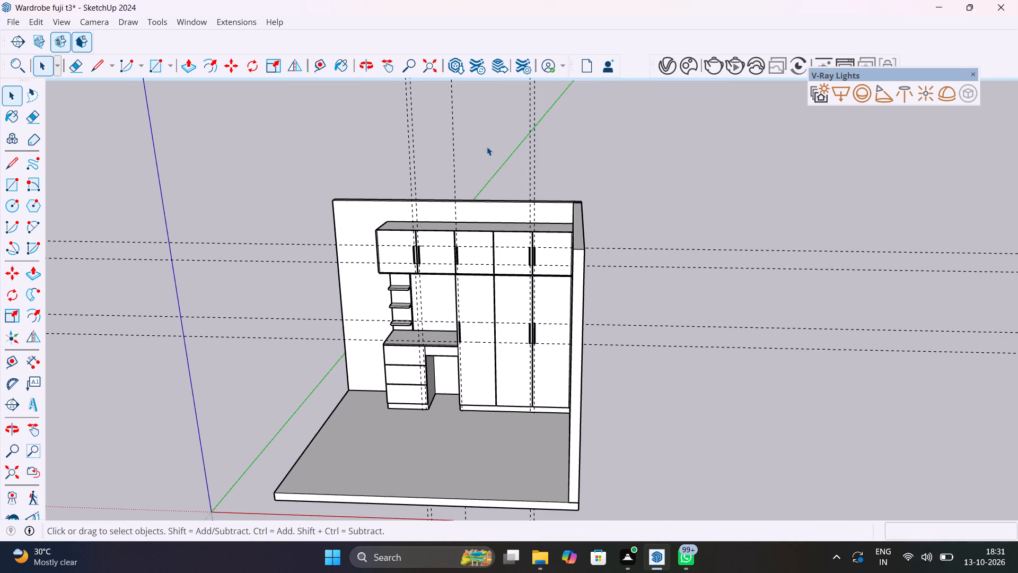
left_click(41, 25)
left_click(65, 160)
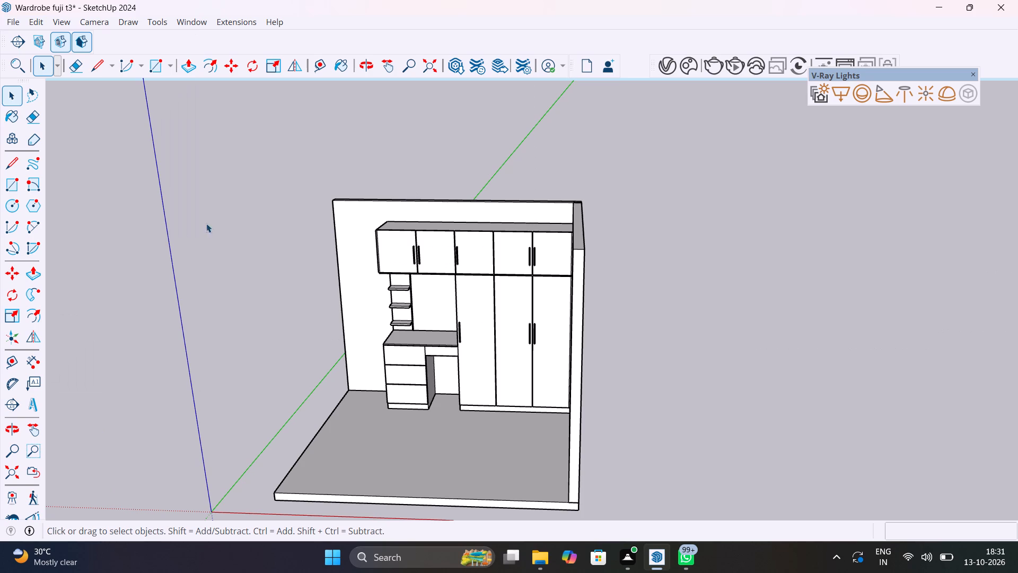
Draw a 2' horizontal line across the top desk drawer front at mid-height, from edge to edge.
scroll(384, 285, "up", 12)
middle_click_drag(454, 305, 596, 260)
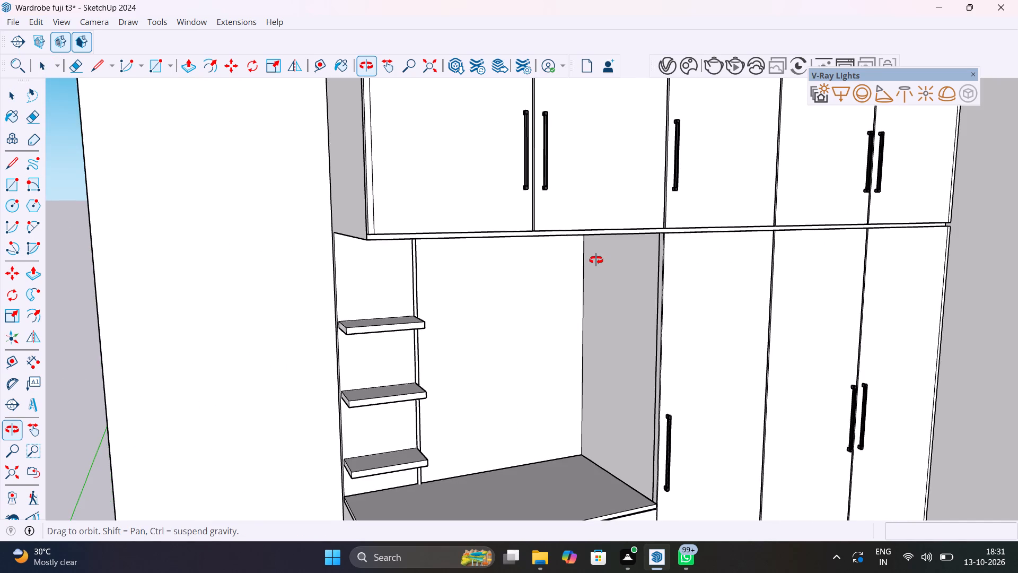
middle_click_drag(596, 260, 530, 193)
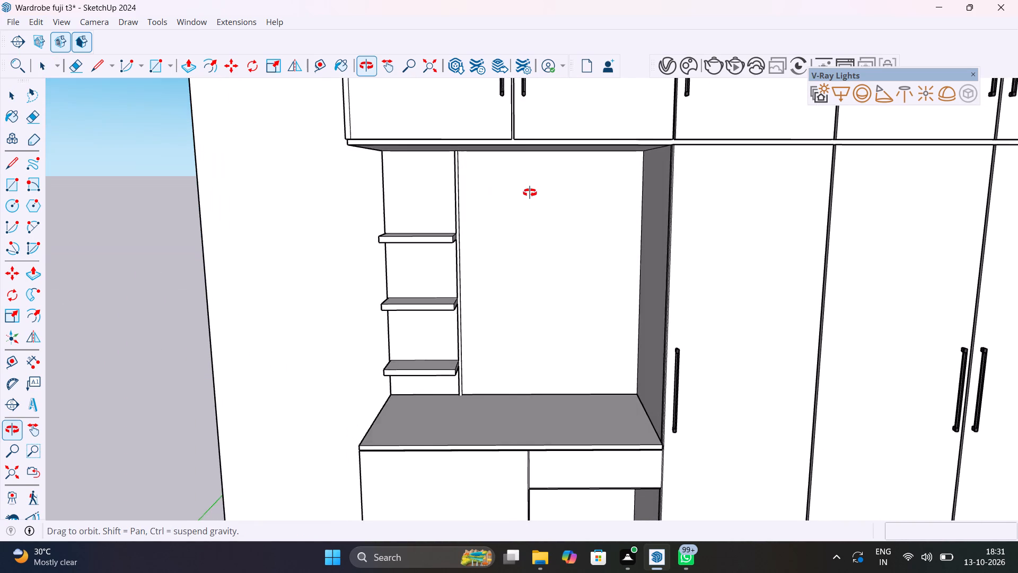
middle_click_drag(530, 193, 437, 201)
middle_click_drag(466, 282, 566, 136, "shift")
scroll(566, 136, "up", 1)
scroll(576, 306, "down", 3)
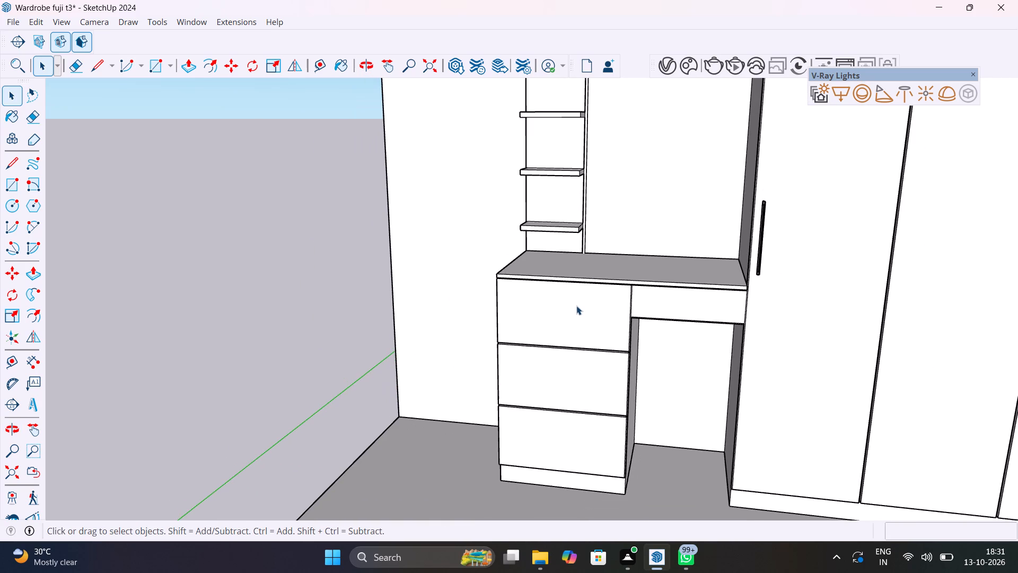
middle_click_drag(573, 316, 529, 233, "shift")
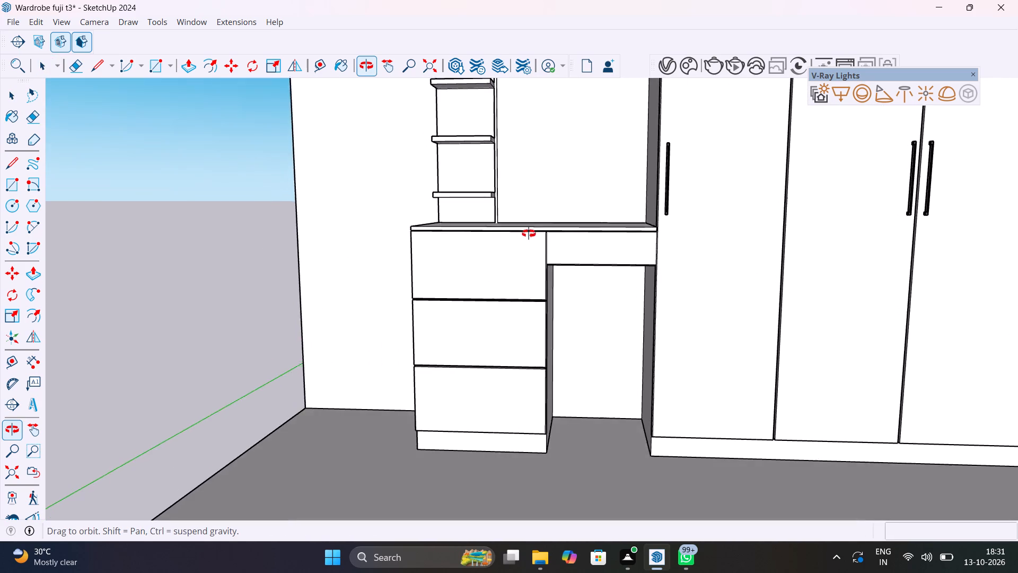
middle_click_drag(529, 233, 431, 244, "shift")
scroll(550, 266, "up", 10)
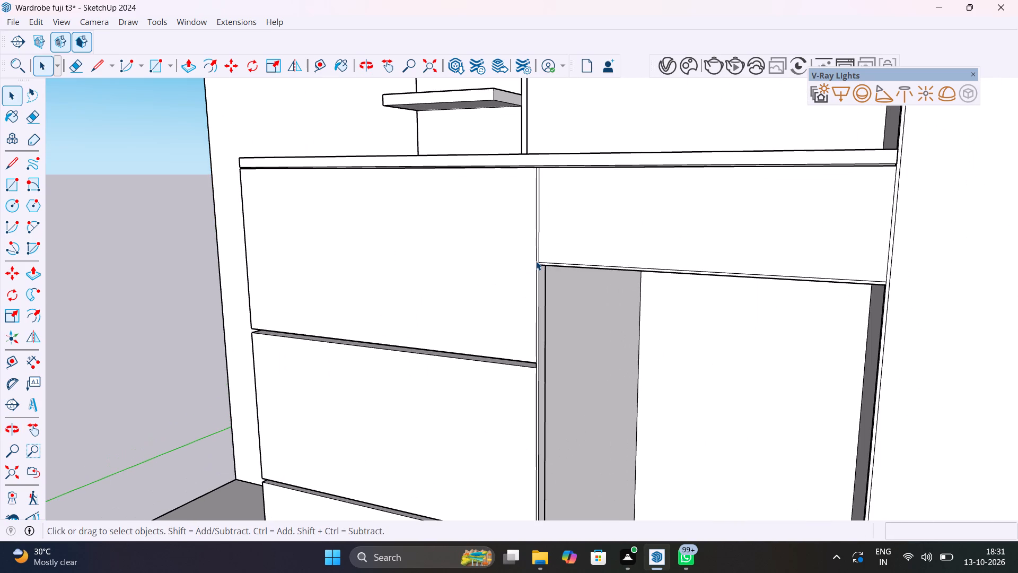
key("l")
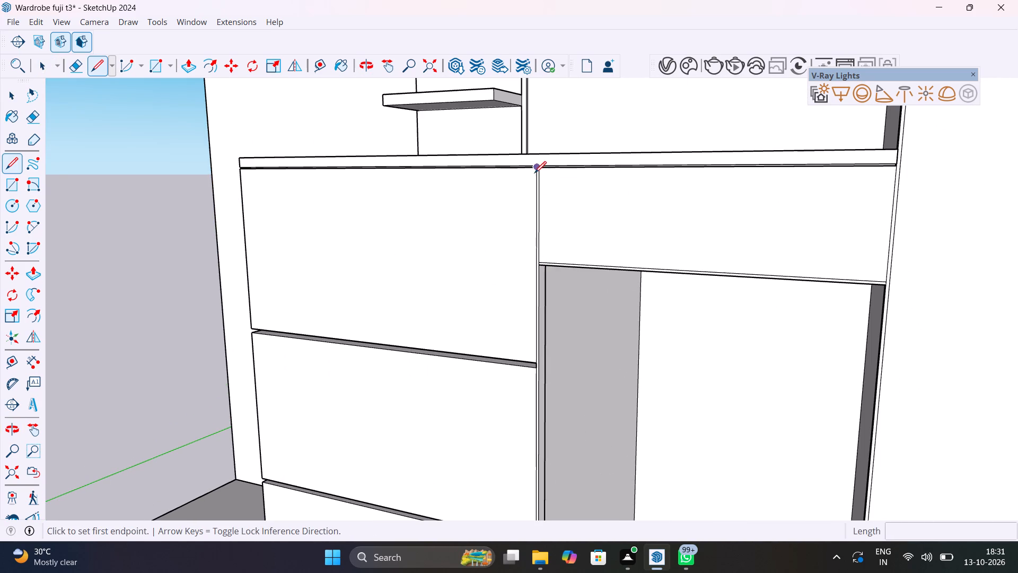
left_click(536, 268)
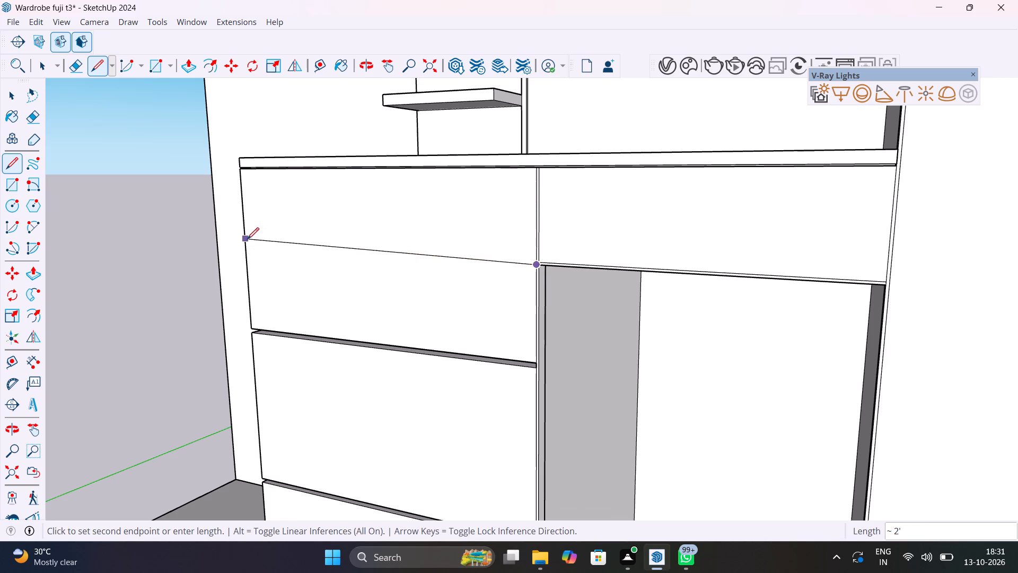
scroll(247, 241, "up", 11)
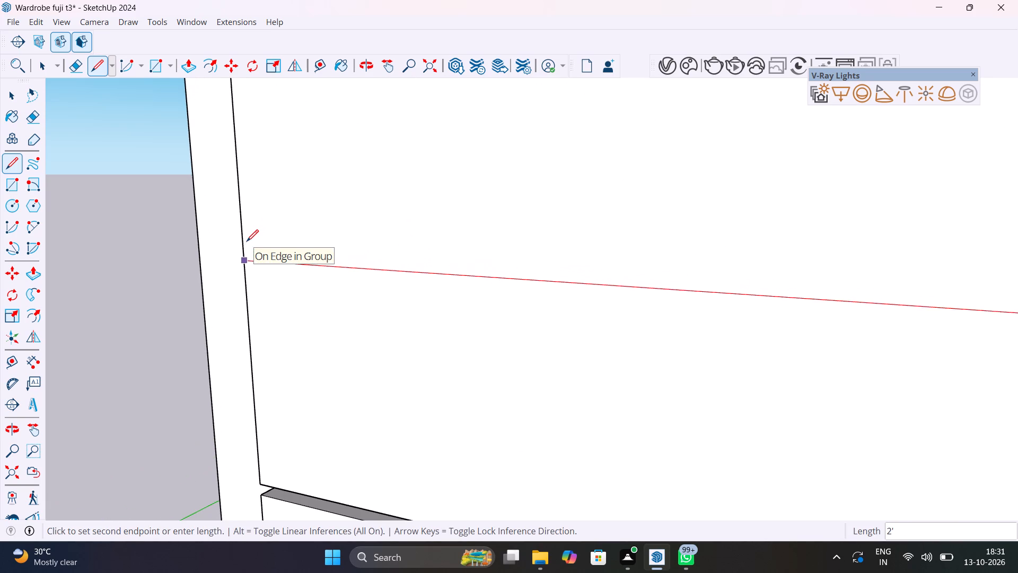
left_click(244, 253)
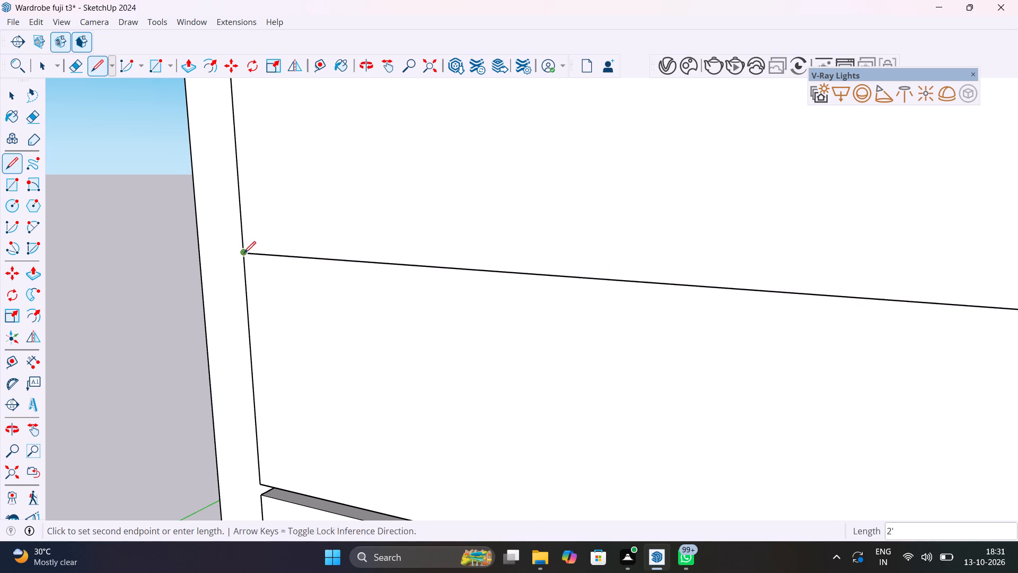
scroll(293, 271, "down", 20)
scroll(293, 271, "down", 6)
key("grave")
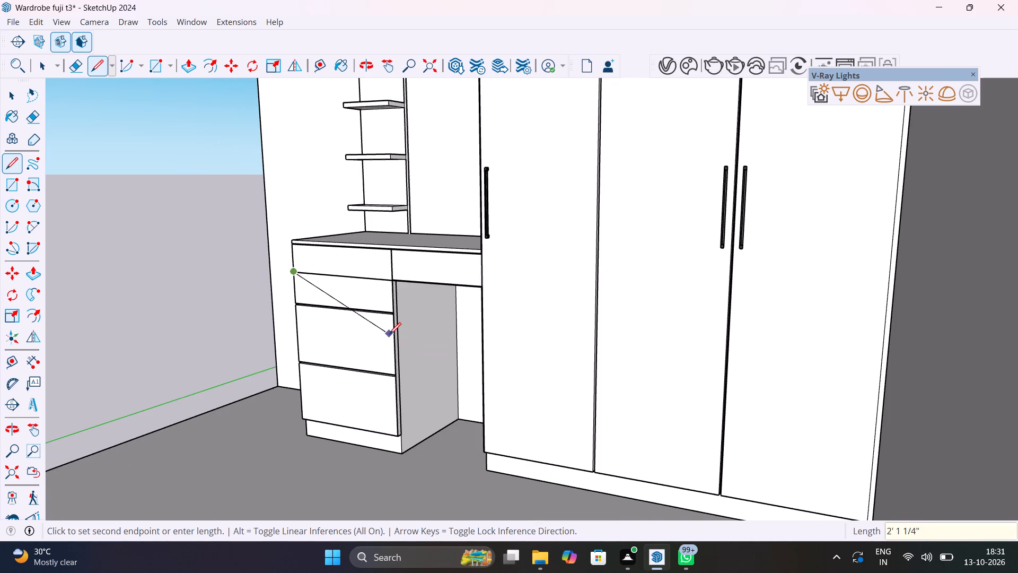
key("Escape")
Draw a horizontal line across the middle desk drawer front, from the midpoint of its side edge to the opposite edge.
scroll(389, 334, "up", 17)
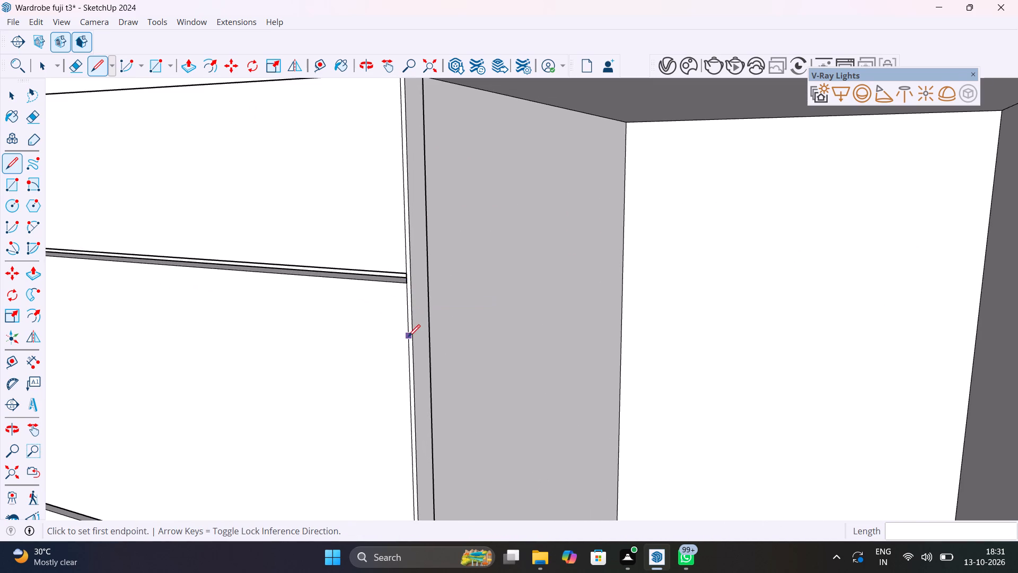
scroll(408, 336, "down", 12)
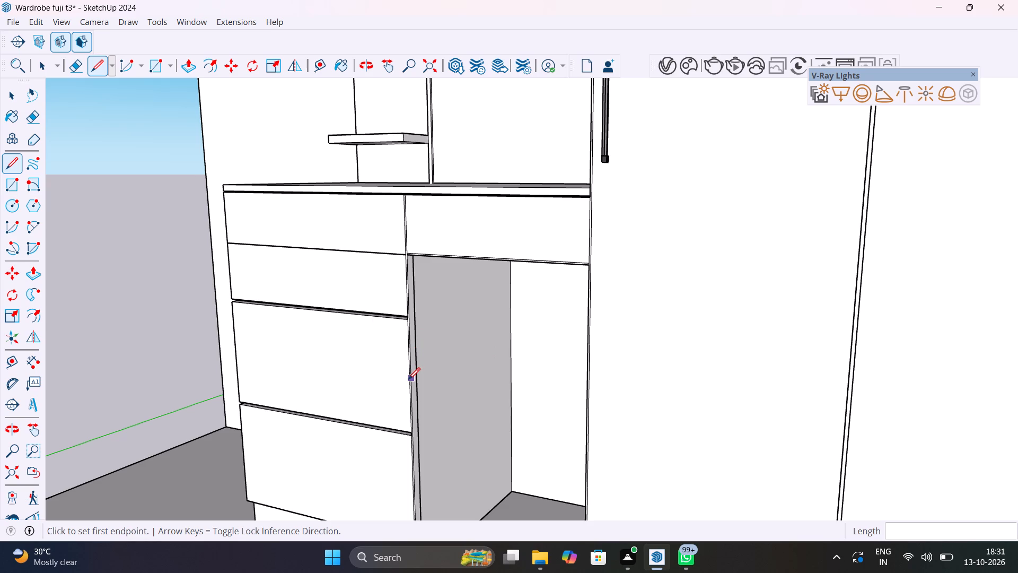
scroll(409, 372, "up", 8)
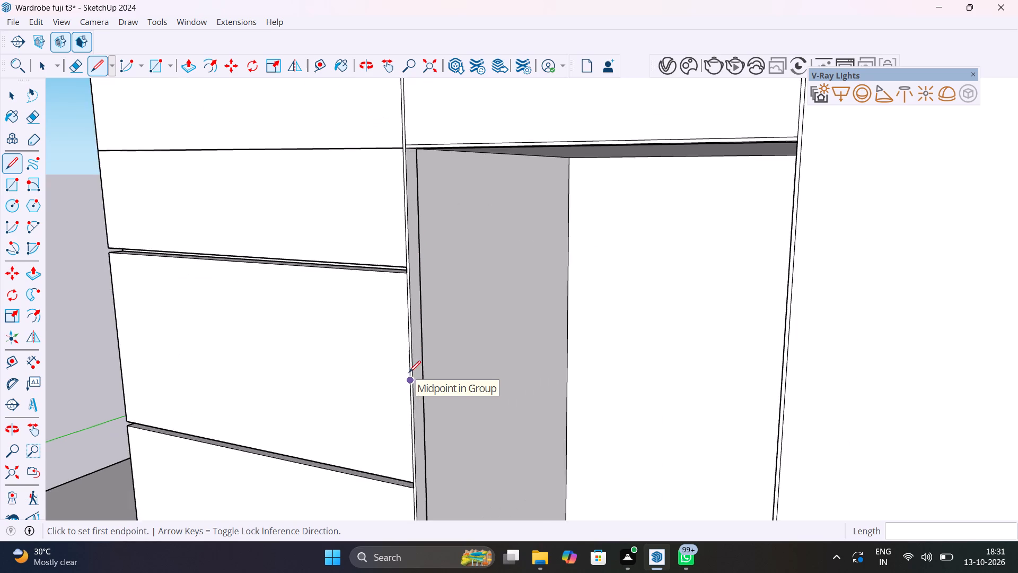
scroll(409, 372, "up", 4)
left_click(409, 390)
scroll(300, 371, "down", 12)
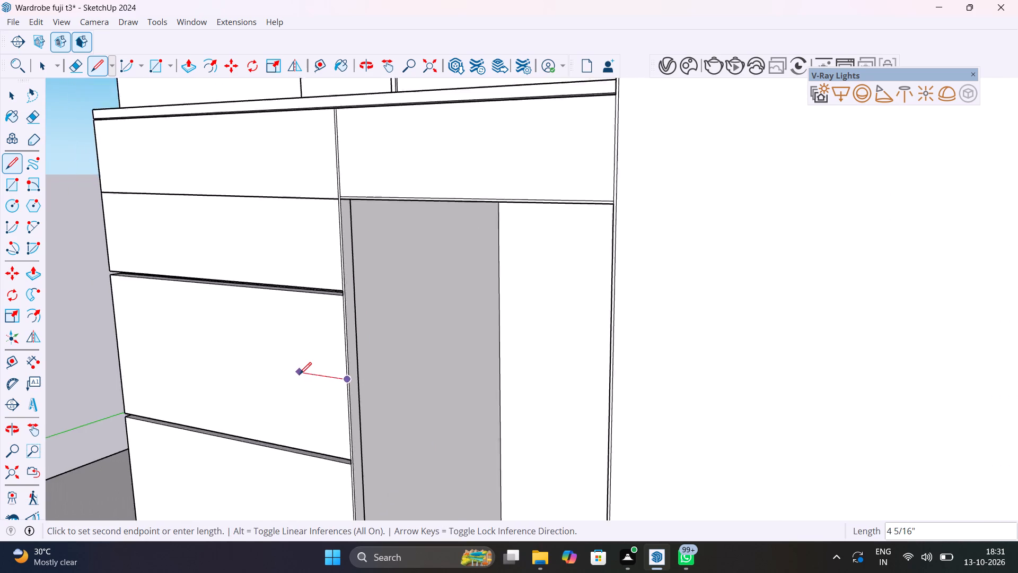
scroll(300, 374, "down", 3)
left_click(186, 355)
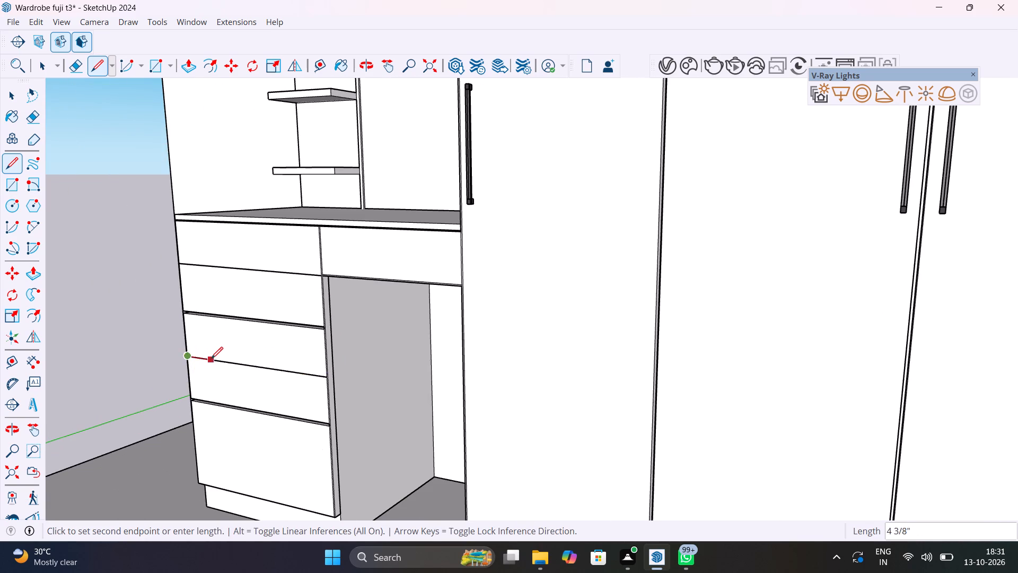
scroll(211, 359, "down", 20)
scroll(211, 359, "down", 3)
middle_click_drag(212, 359, 438, 332, "shift")
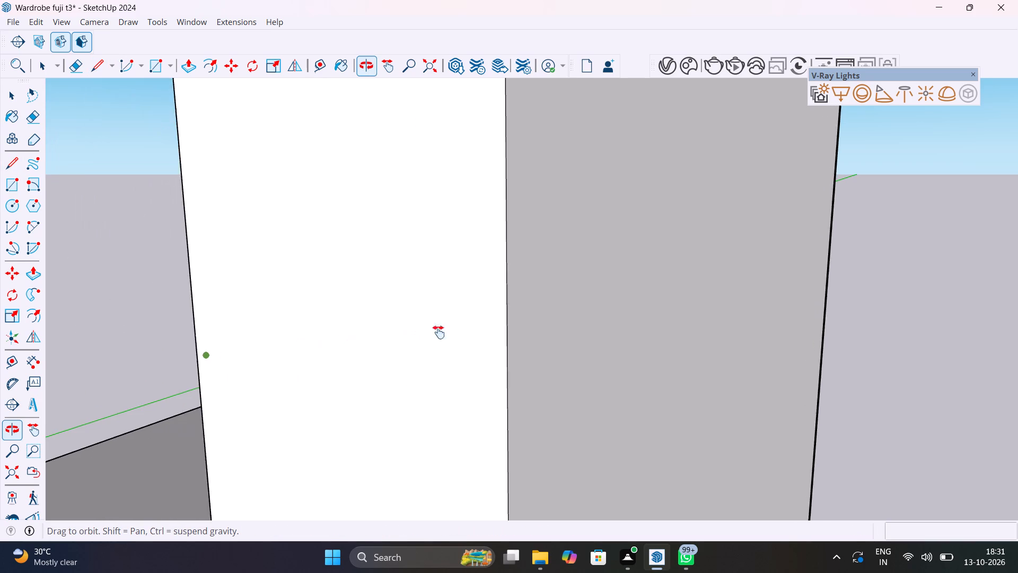
middle_click_drag(438, 332, 631, 316, "shift")
key("Escape")
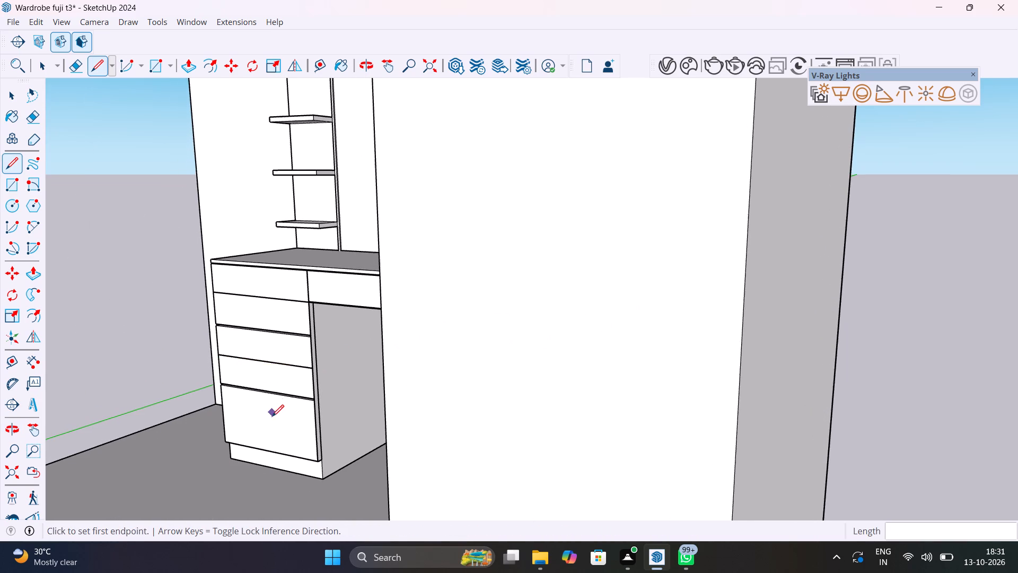
Draw a horizontal line about 2' 3/16" long across the bottom desk drawer front at mid-height.
scroll(272, 416, "up", 6)
middle_click_drag(325, 413, 490, 328, "shift")
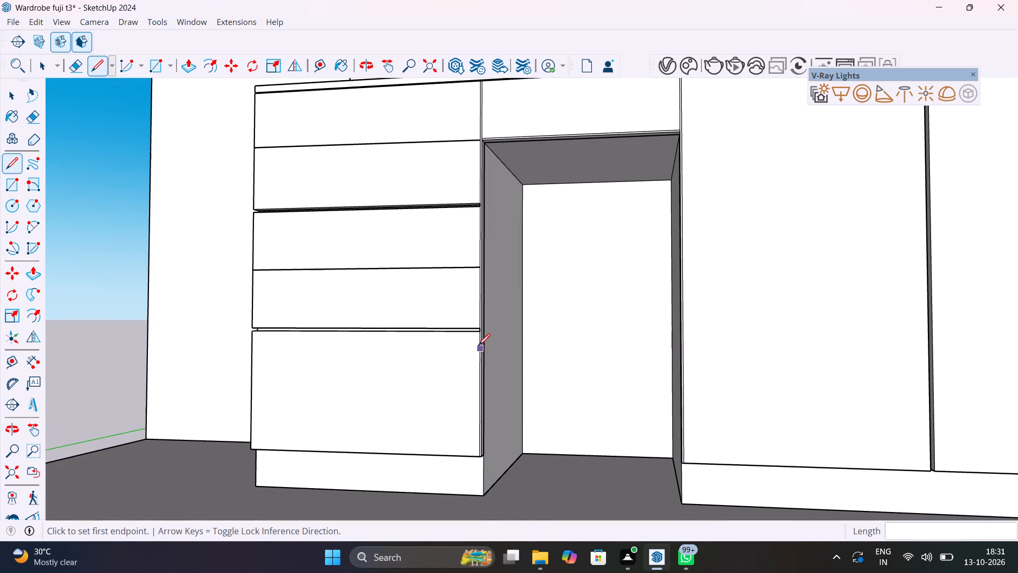
scroll(479, 338, "up", 10)
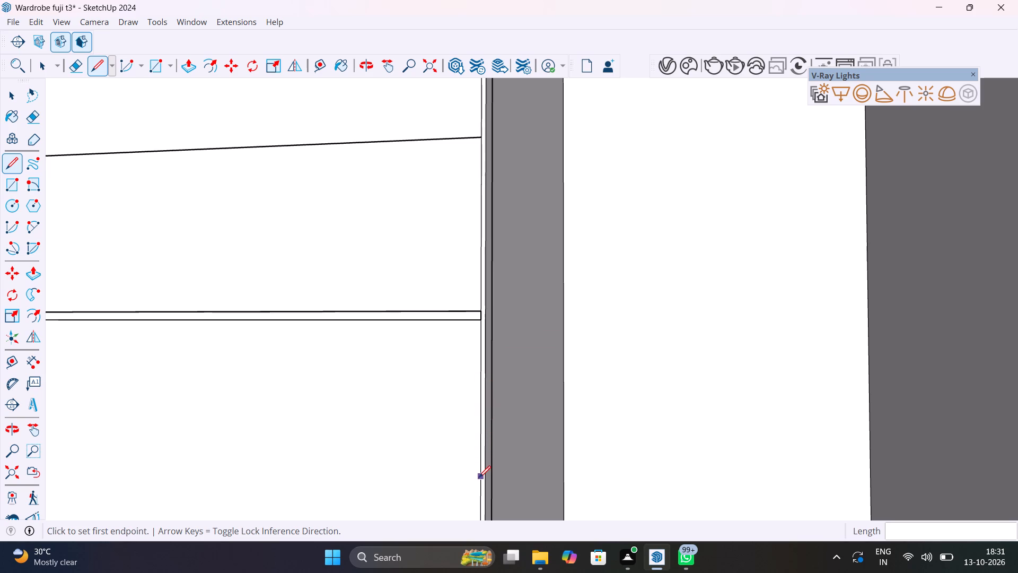
scroll(478, 478, "down", 10)
scroll(478, 478, "up", 1)
middle_click_drag(478, 478, 482, 373, "shift")
scroll(482, 373, "up", 1)
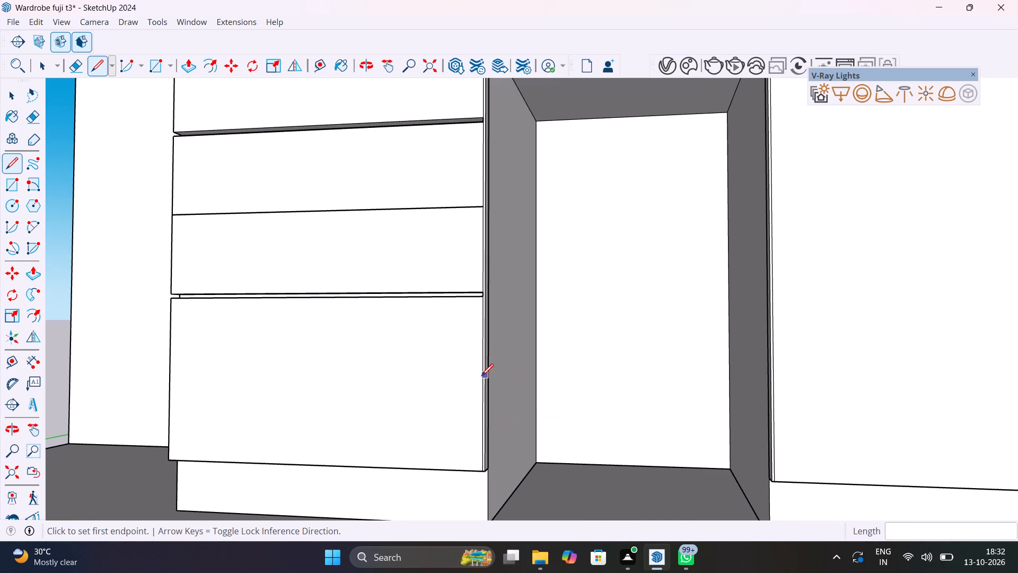
left_click(481, 385)
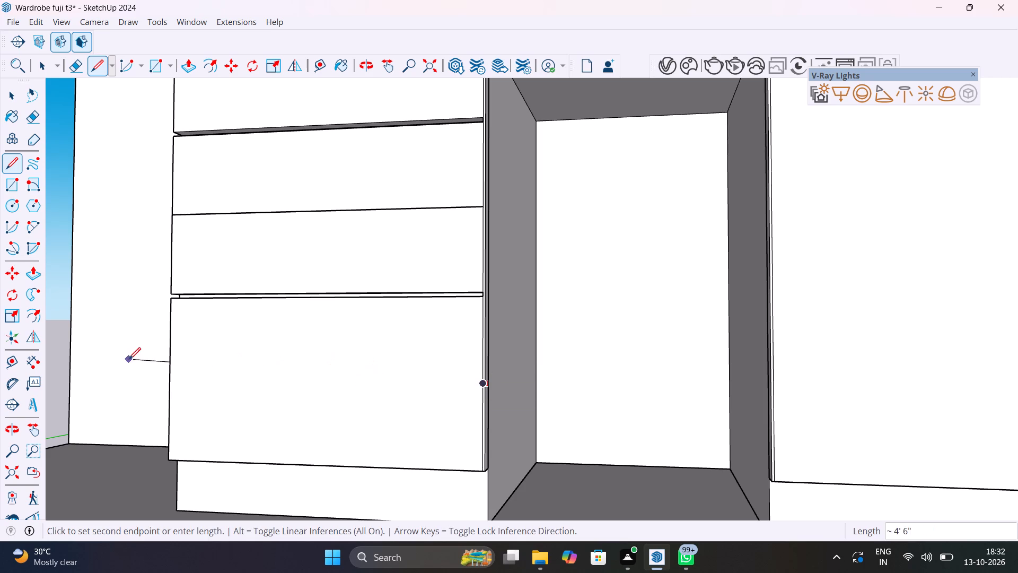
left_click(172, 377)
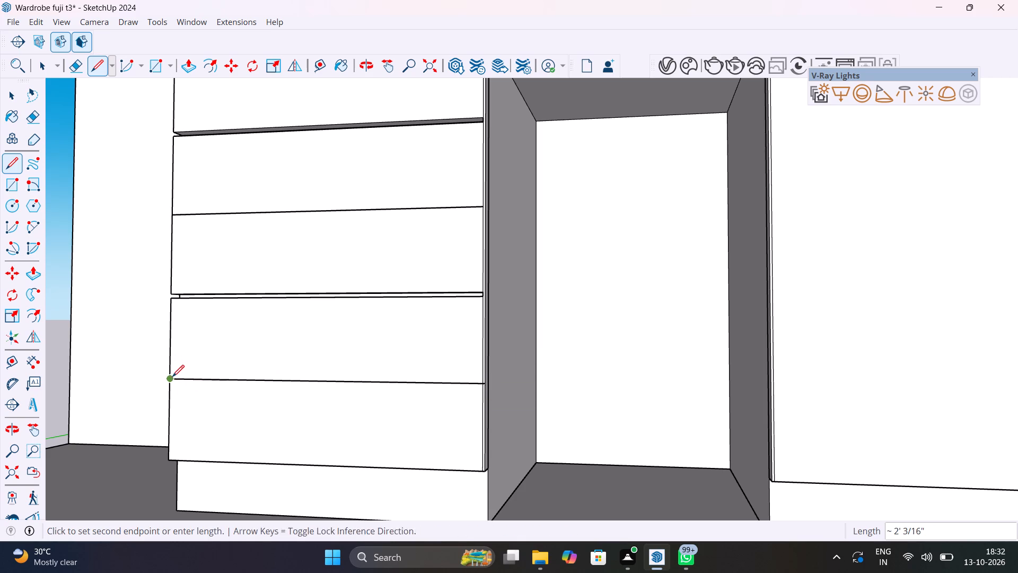
scroll(194, 387, "down", 13)
key("space")
middle_click_drag(247, 375, 358, 407)
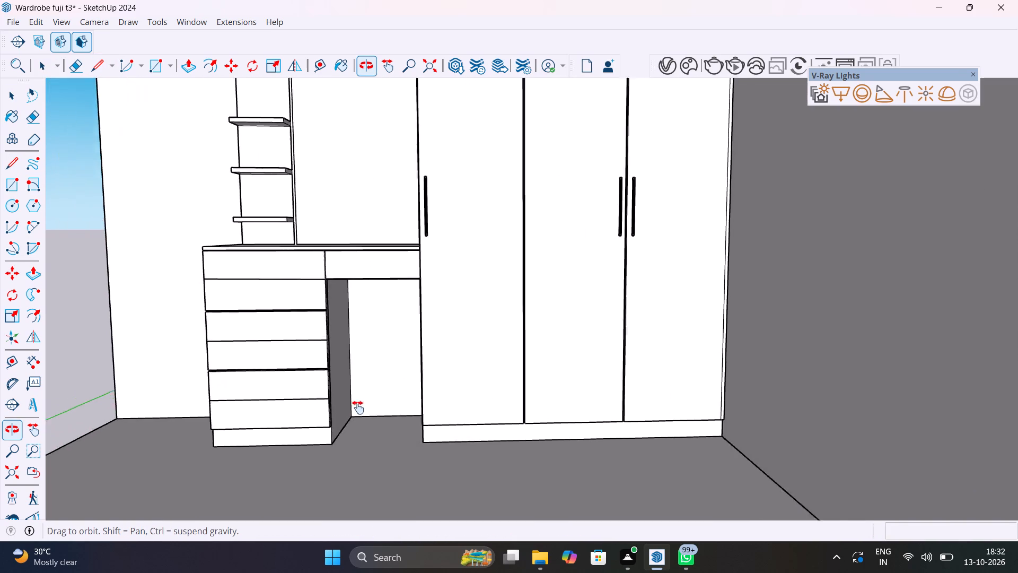
Place a vertical guide down the centre of the desk drawer fronts, 1' from the top drawer's side edge.
middle_click_drag(358, 407, 429, 402)
scroll(405, 413, "down", 8)
scroll(410, 255, "up", 6)
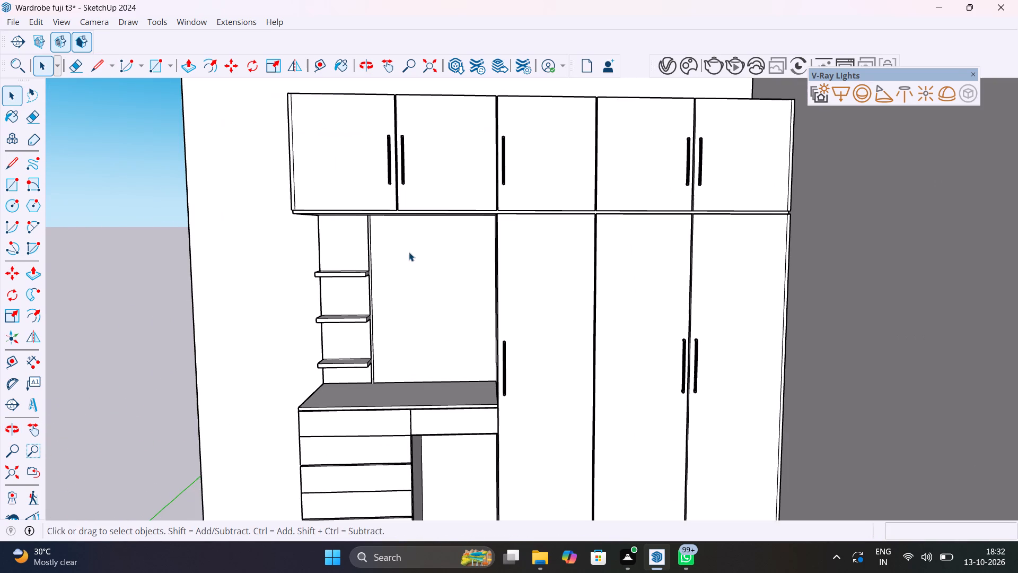
middle_click_drag(409, 252, 374, 332, "shift")
scroll(411, 288, "down", 8)
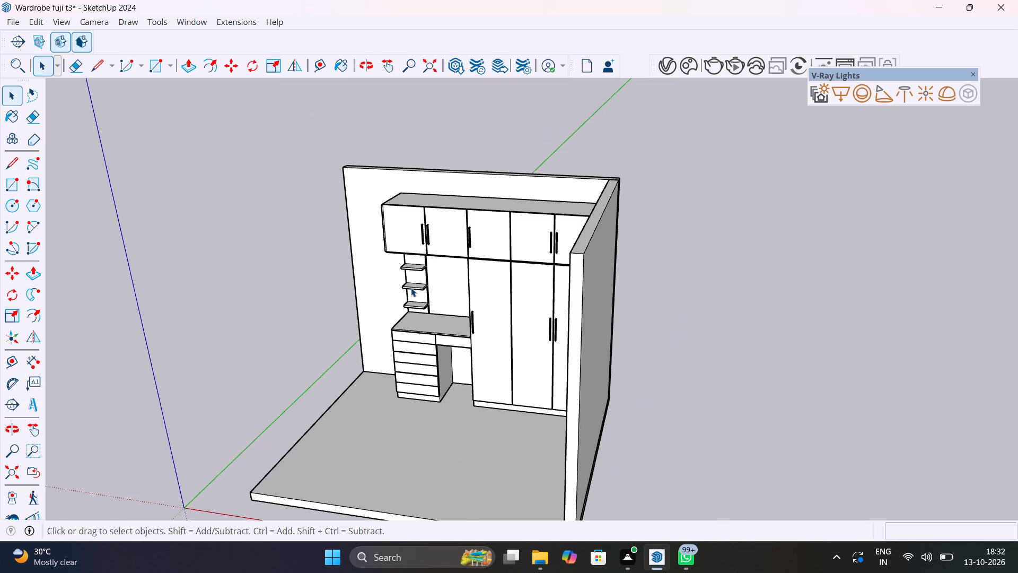
middle_click_drag(517, 272, 609, 249, "shift")
scroll(505, 344, "up", 11)
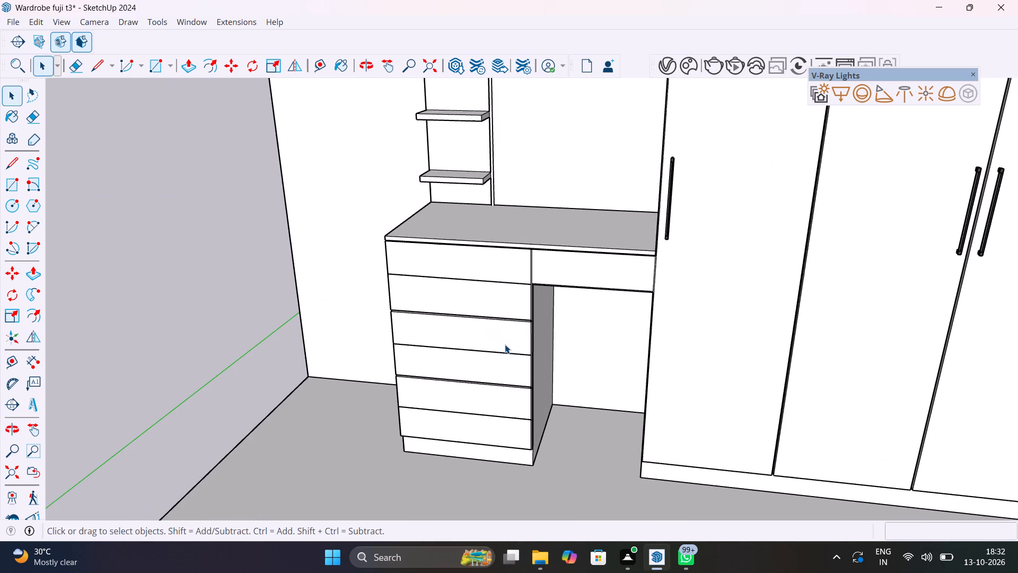
key("t")
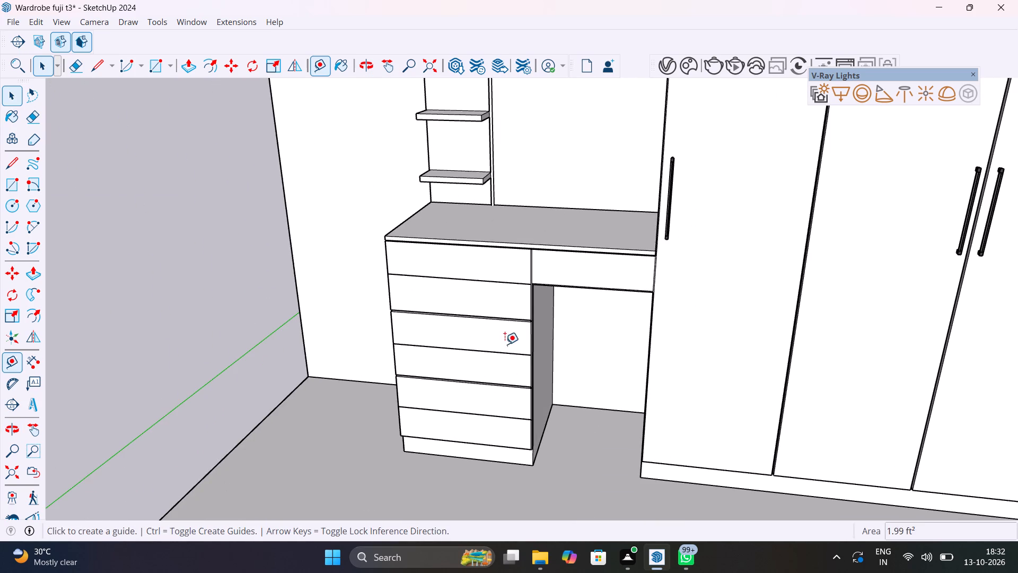
left_click(528, 263)
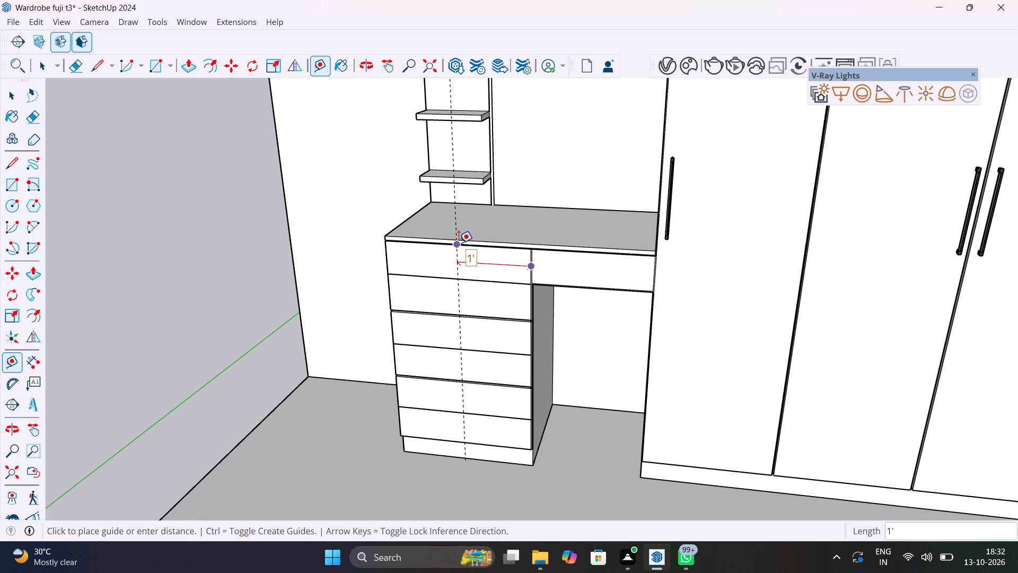
left_click(459, 243)
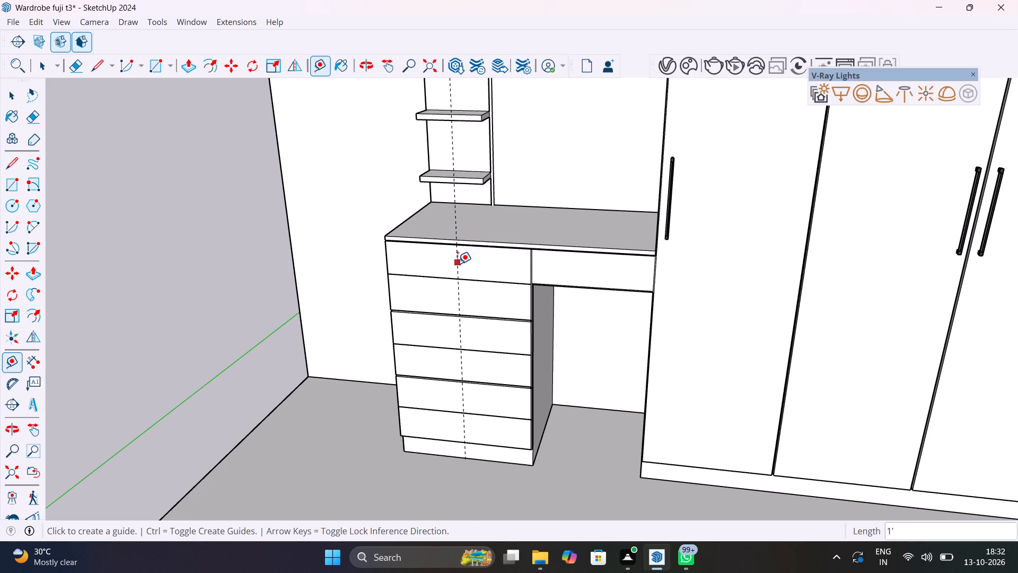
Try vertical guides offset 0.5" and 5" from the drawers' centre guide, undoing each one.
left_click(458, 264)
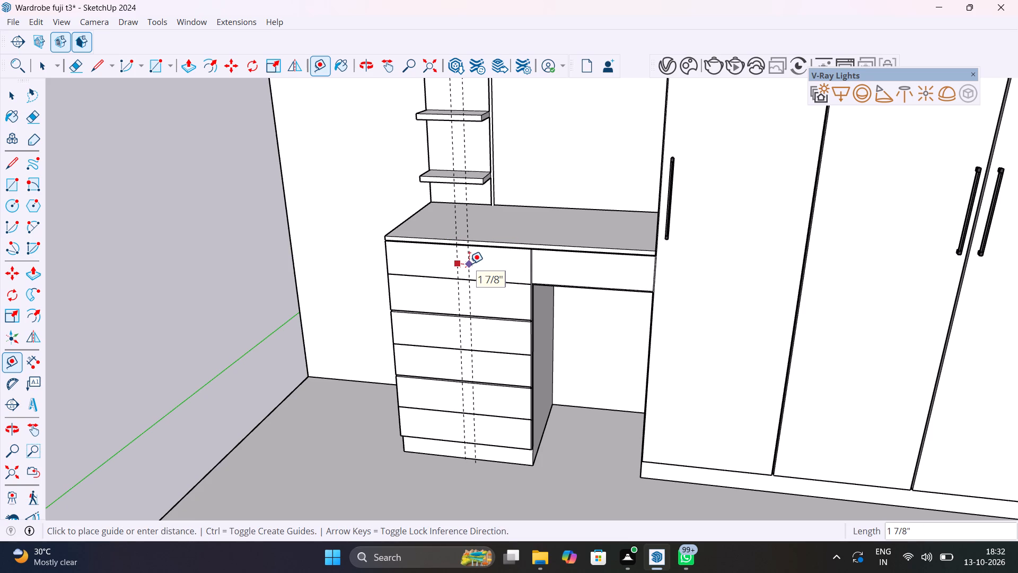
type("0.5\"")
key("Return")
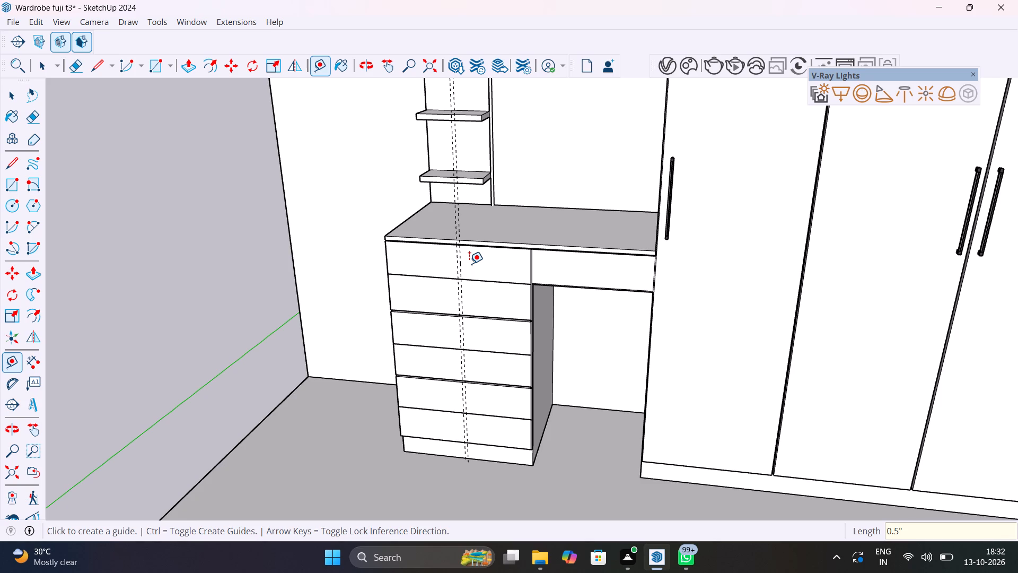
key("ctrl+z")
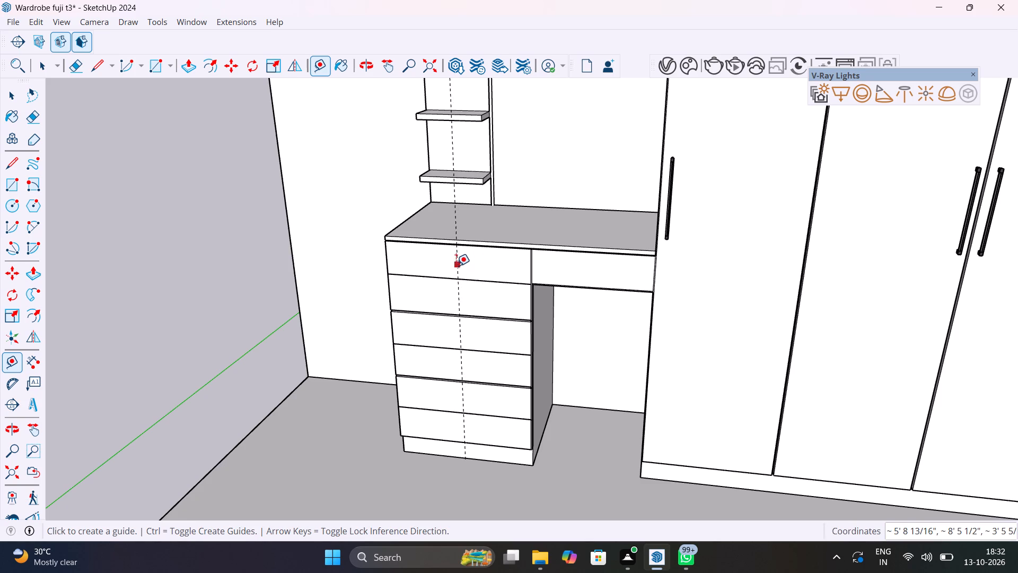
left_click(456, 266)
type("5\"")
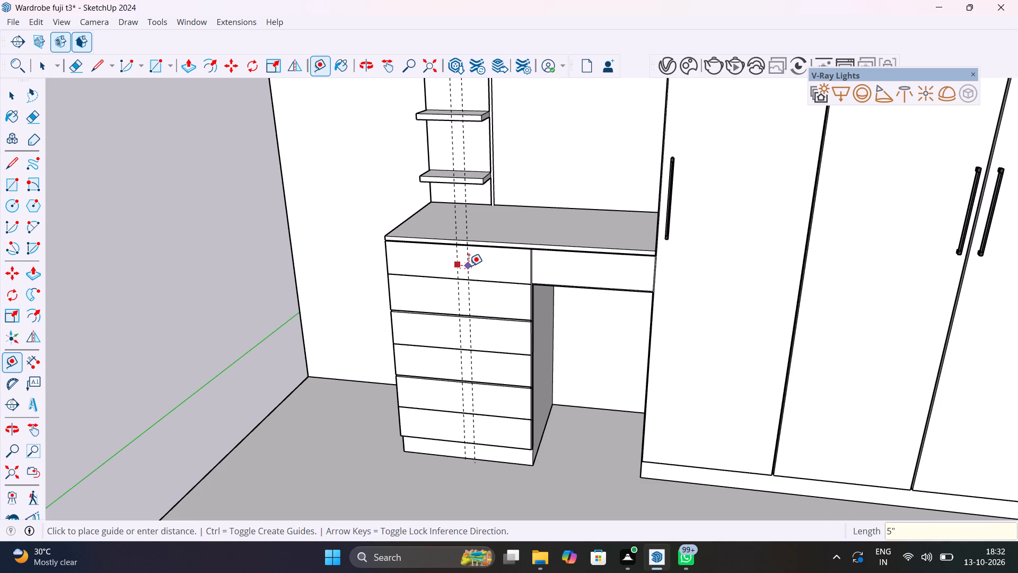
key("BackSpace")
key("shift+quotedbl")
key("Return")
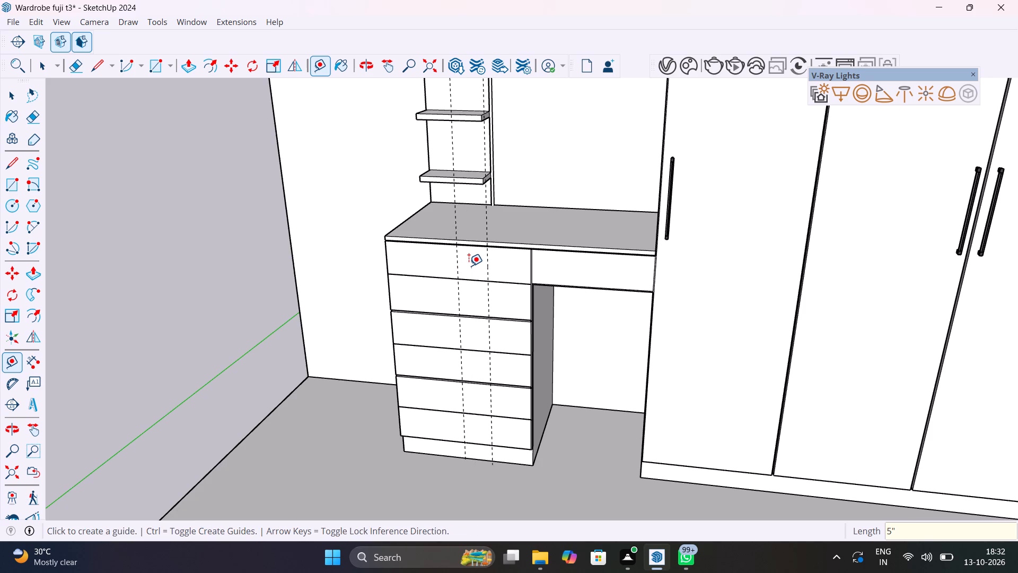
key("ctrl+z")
Place a vertical guide 2.5" from the drawers' centre guide, on the side toward the desk's knee space.
left_click(462, 298)
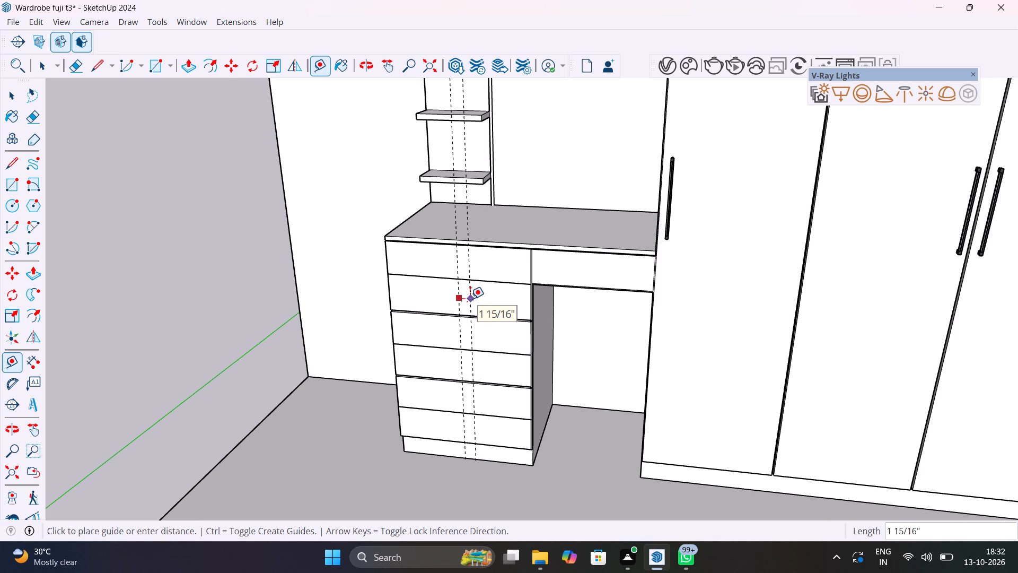
type("2.5\"")
key("Return")
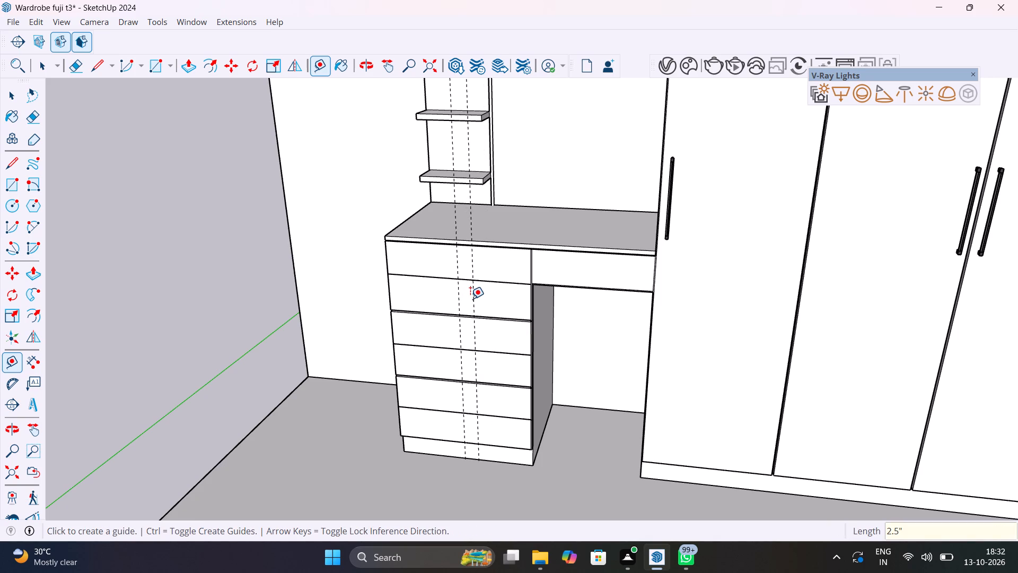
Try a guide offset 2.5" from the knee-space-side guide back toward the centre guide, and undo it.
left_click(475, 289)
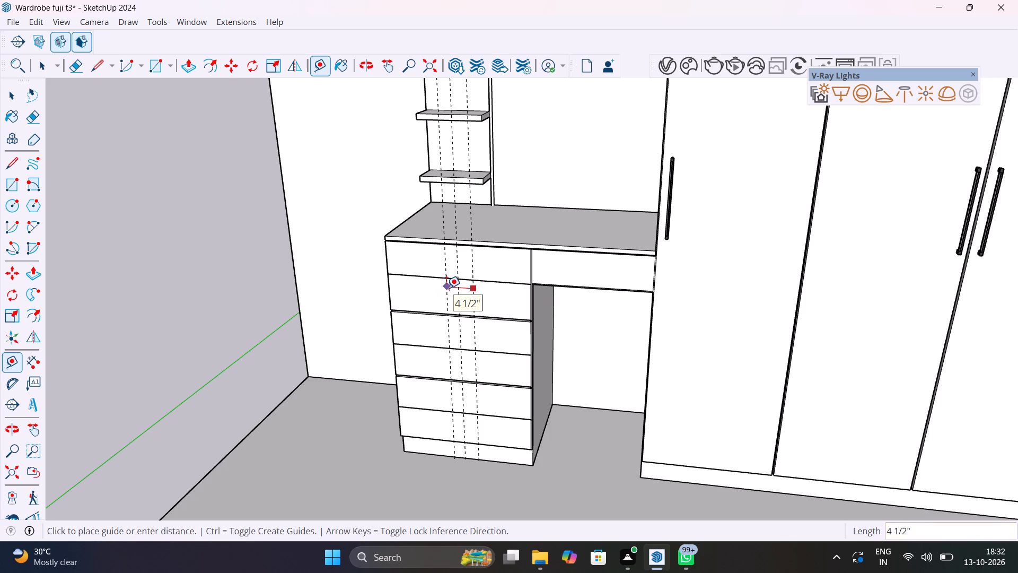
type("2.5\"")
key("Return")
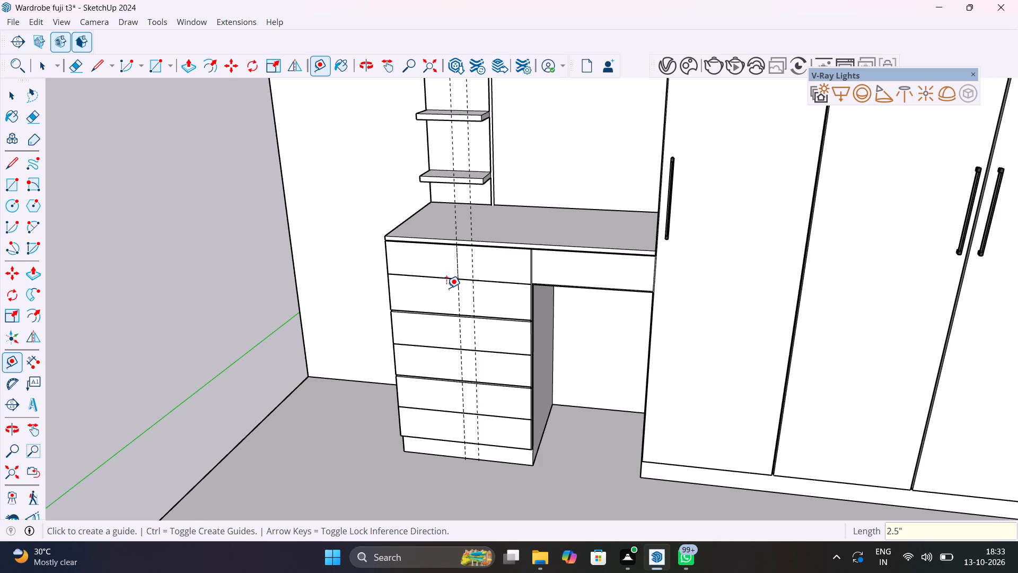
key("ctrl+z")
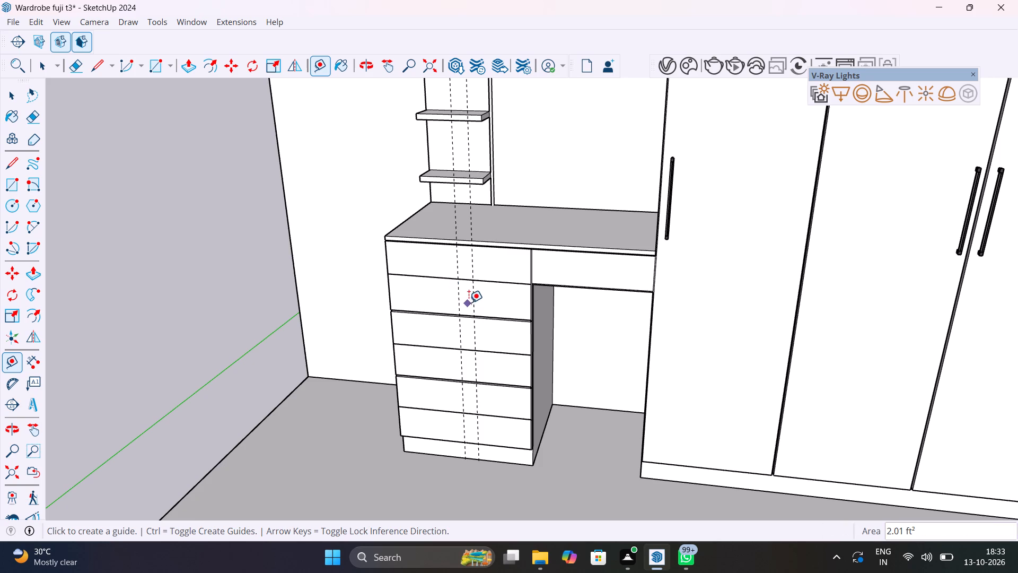
Place a vertical guide 5" from the knee-space-side guide, beyond the centre guide on the drawer fronts.
left_click(471, 298)
type("5\"")
key("Return")
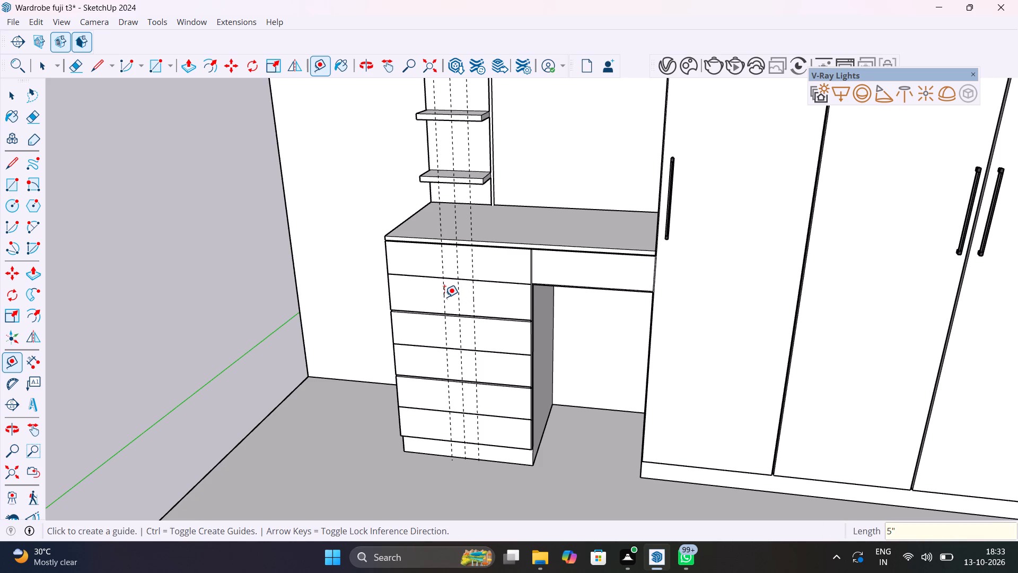
key("space")
Check the spacing from the centre guide to the guides on both sides with the Dimension tool, without placing a dimension.
middle_click_drag(475, 338, 623, 312)
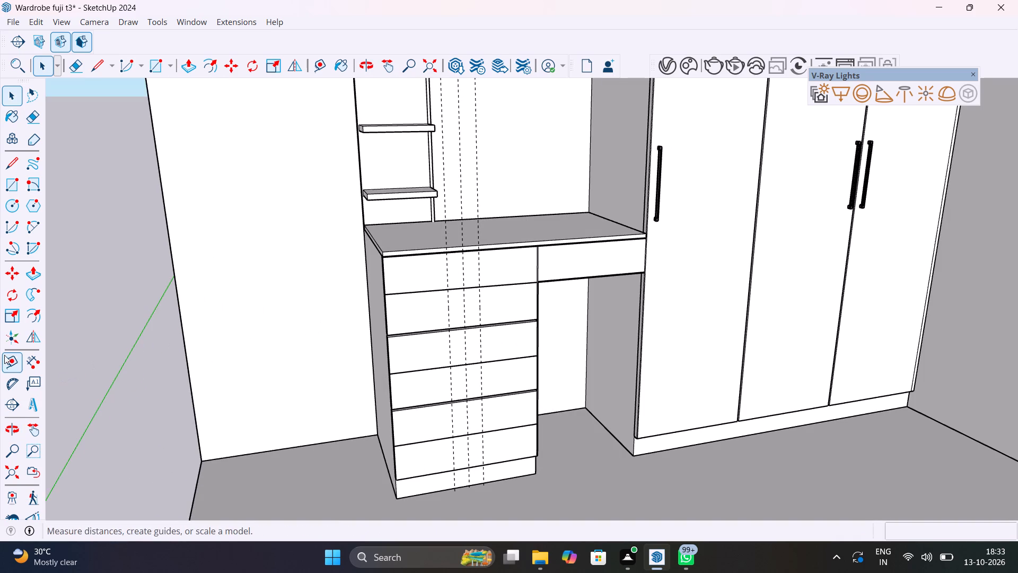
left_click(25, 359)
scroll(467, 297, "up", 10)
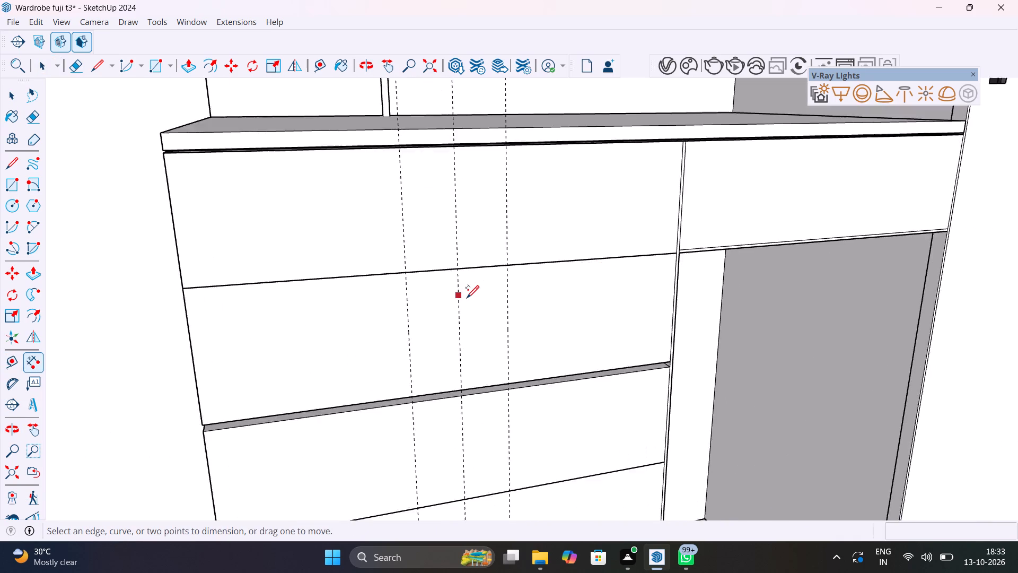
scroll(467, 297, "up", 6)
left_click(453, 252)
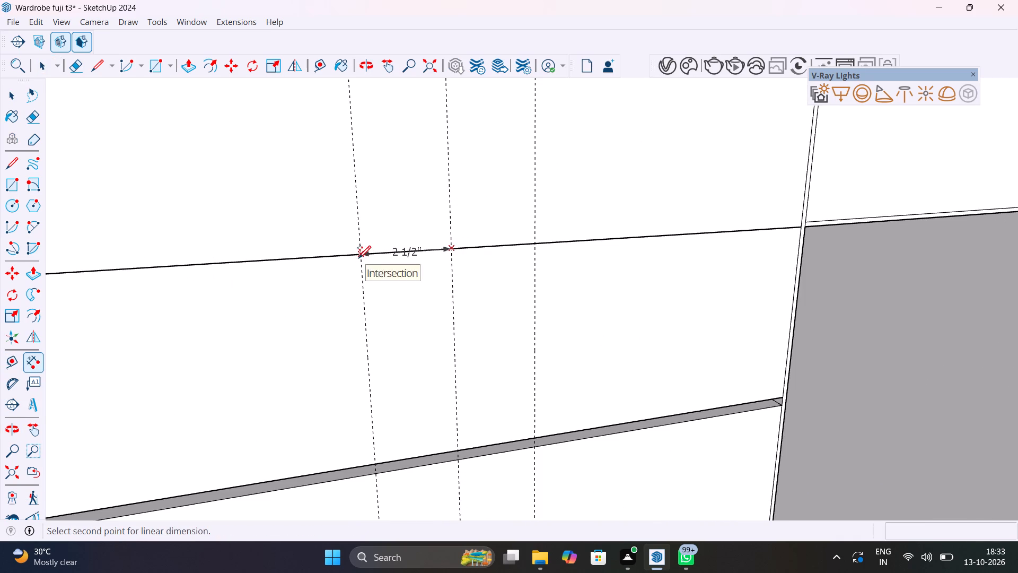
key("Escape")
left_click(450, 251)
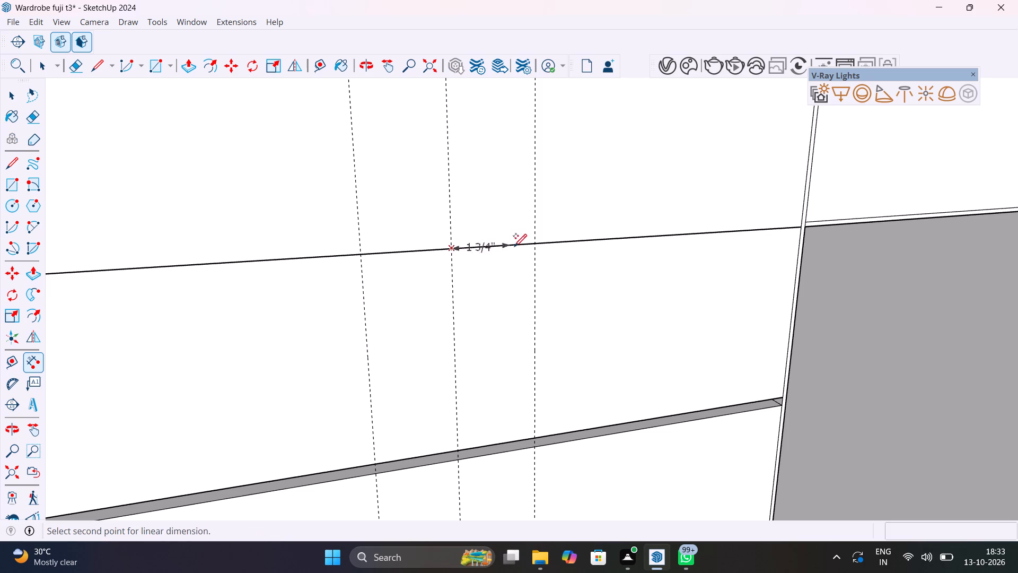
key("Escape")
scroll(534, 246, "down", 13)
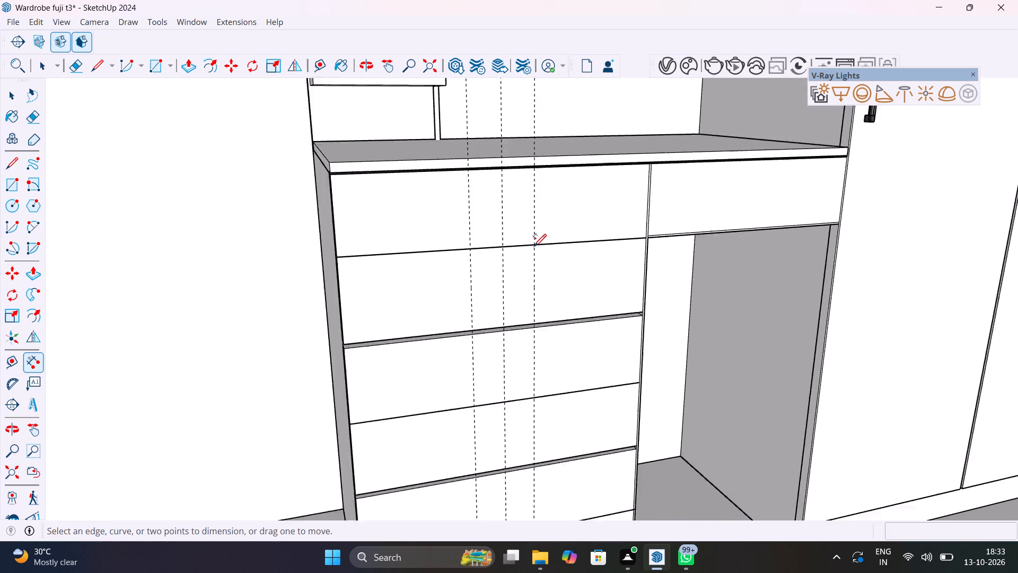
scroll(534, 246, "down", 2)
middle_click_drag(531, 307, 427, 297)
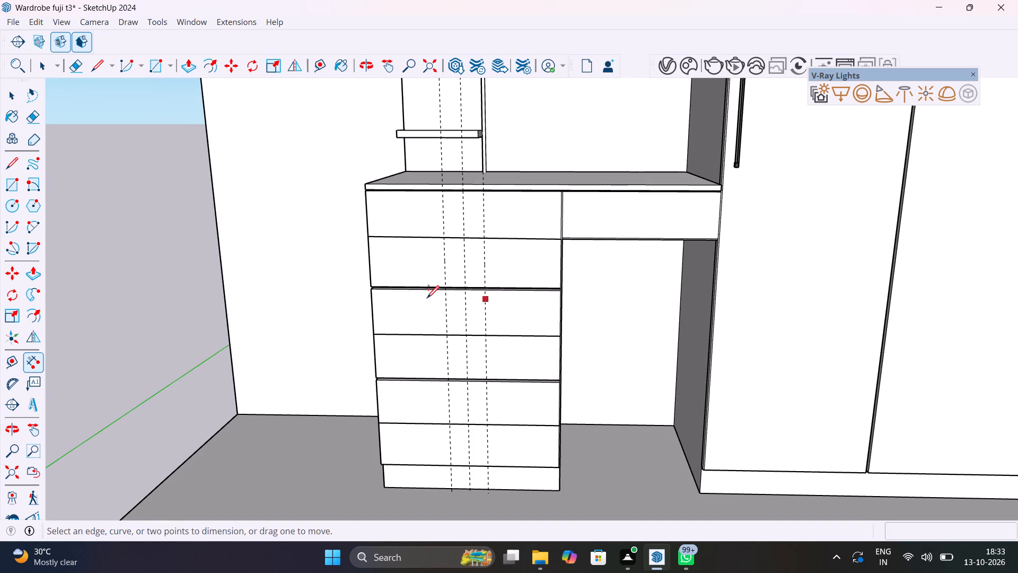
key("space")
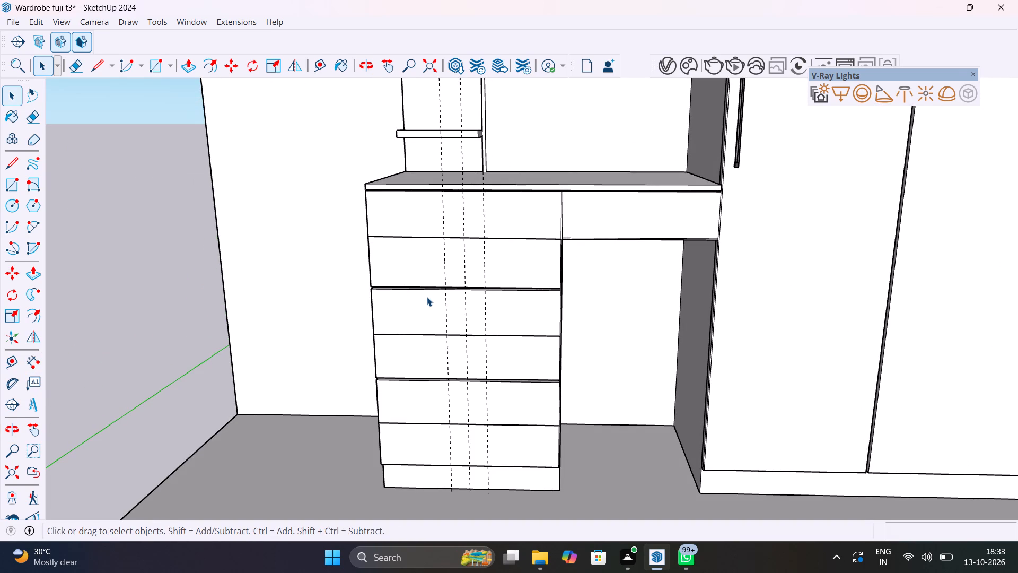
Copy the bar handle from the outermost upper door above the shelves down onto the top desk drawer front, about 5' 1" away.
scroll(427, 297, "down", 14)
scroll(455, 158, "up", 11)
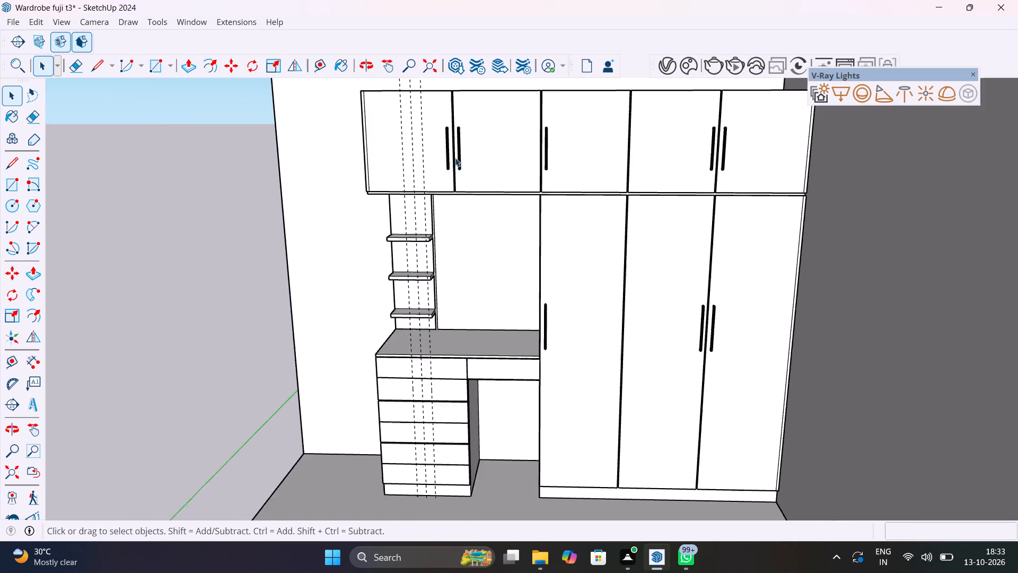
left_click(444, 169)
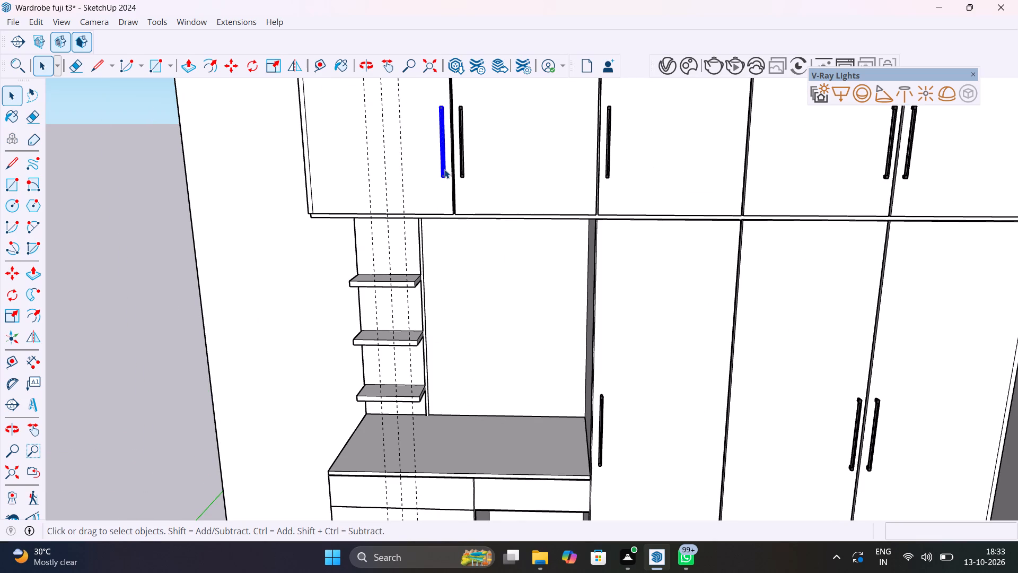
key("m")
left_click(443, 134)
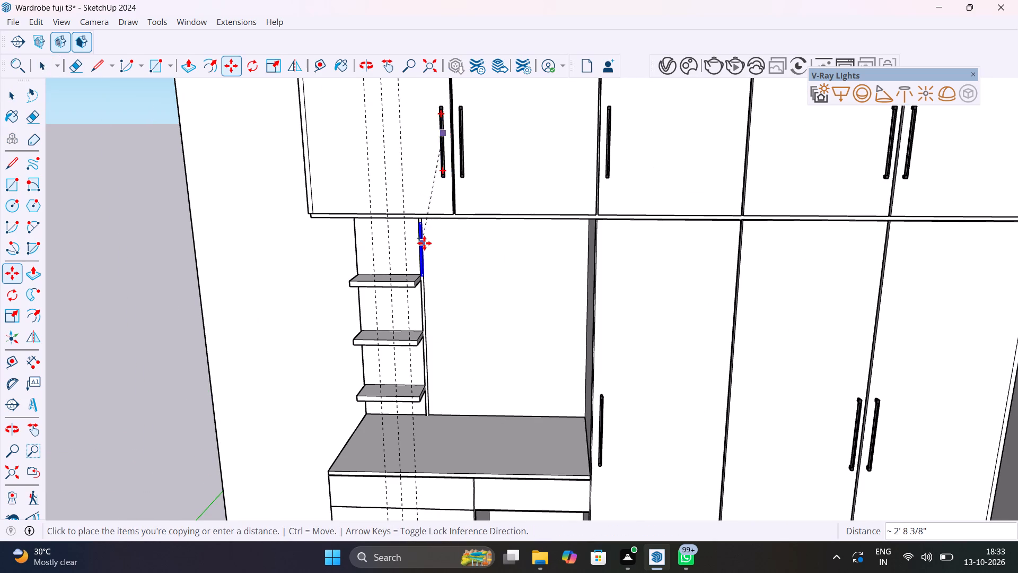
scroll(424, 243, "down", 14)
scroll(425, 324, "up", 19)
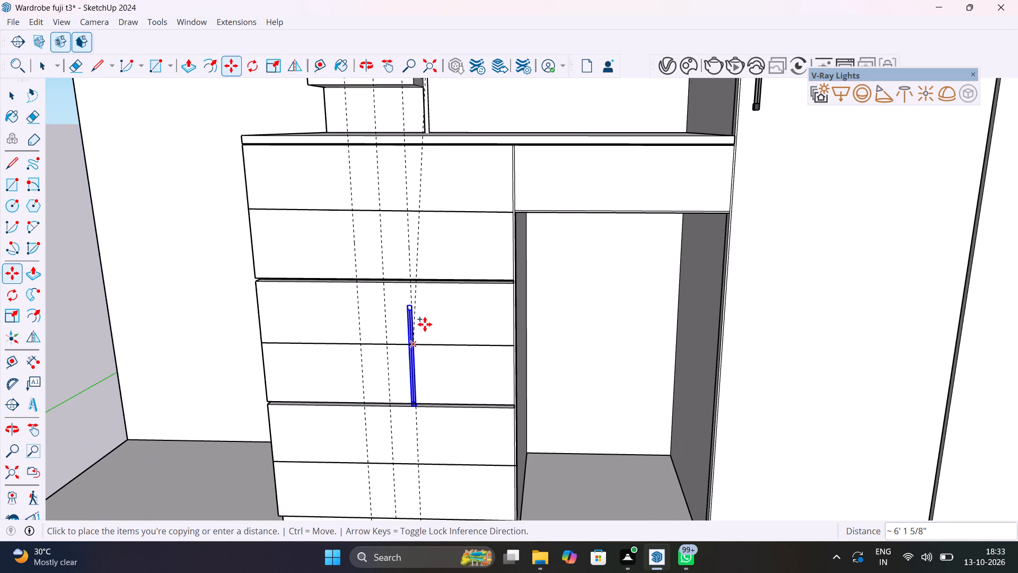
left_click(454, 218)
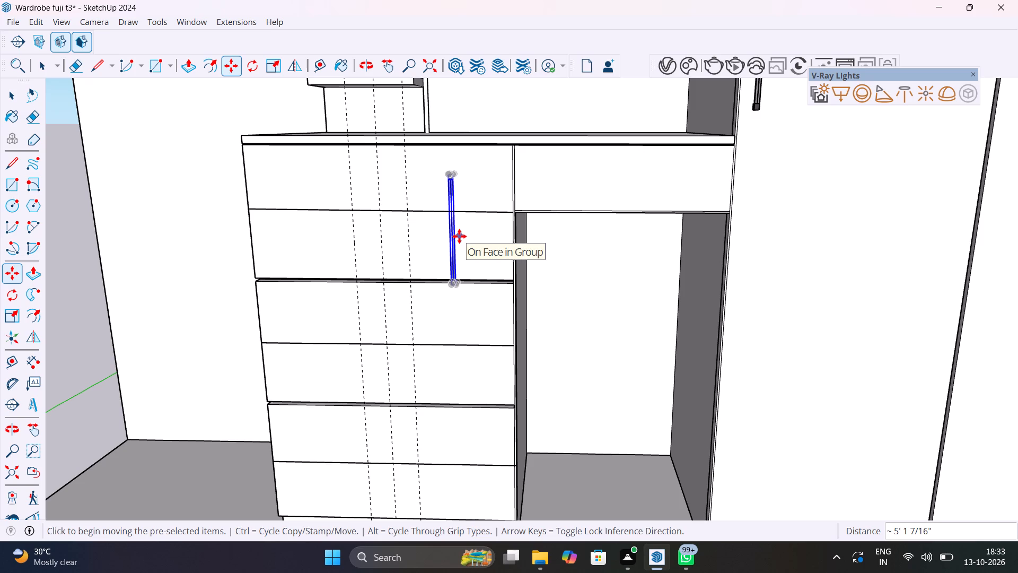
Rotate the copied handle 90 degrees about its upper end.
key("q")
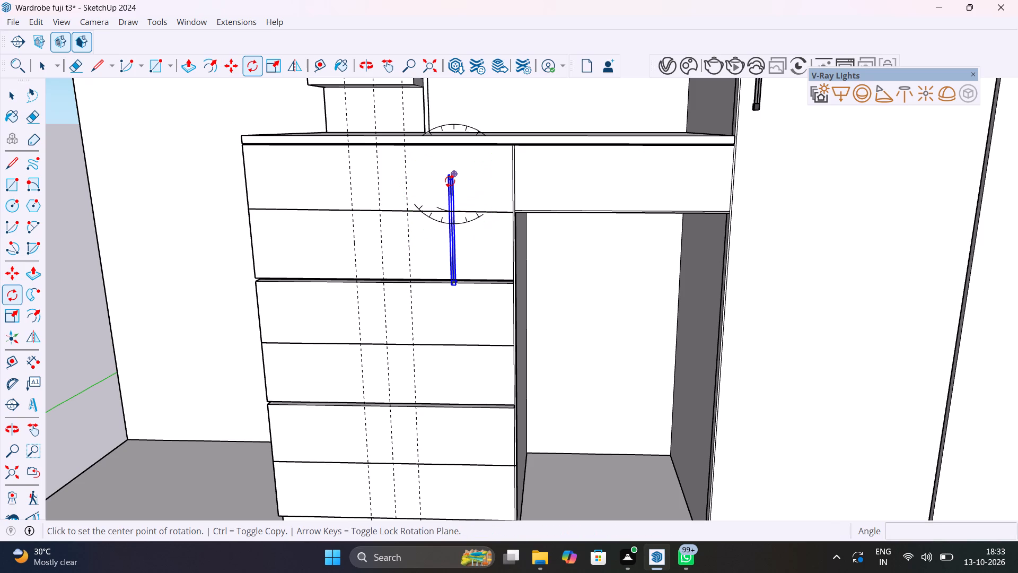
left_click(450, 181)
left_click(423, 184)
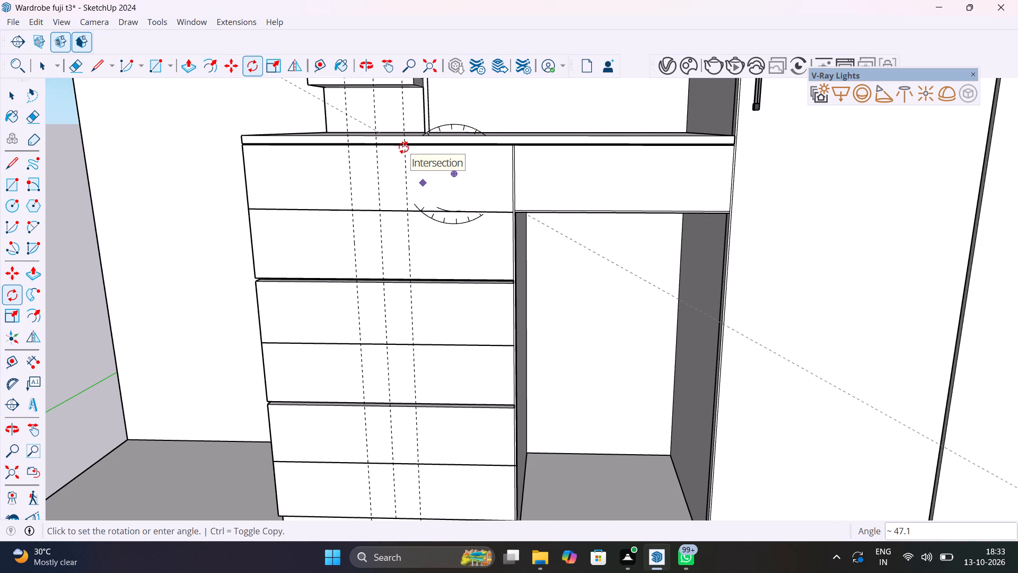
type("90")
key("Return")
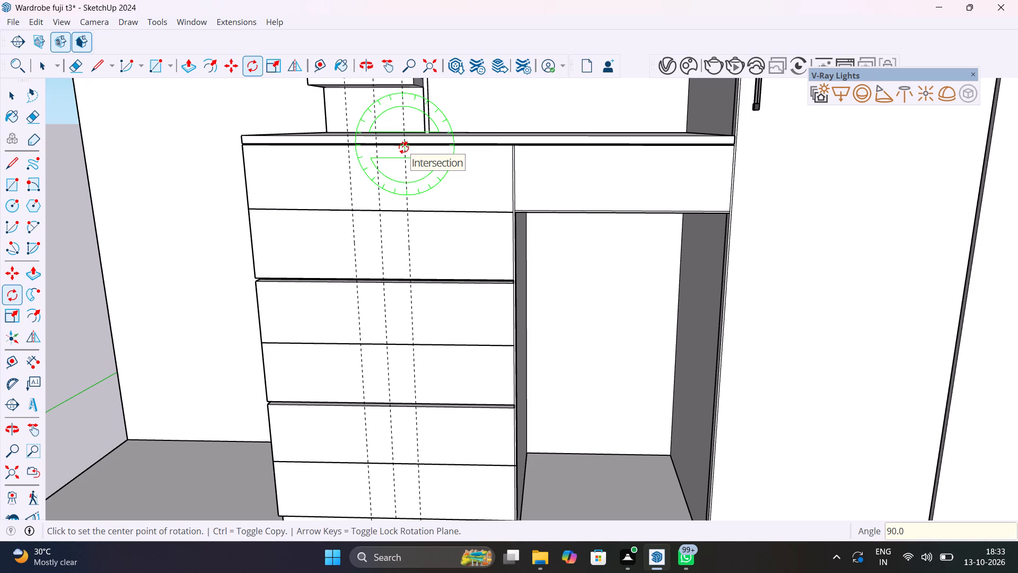
middle_click_drag(411, 245, 757, 241)
scroll(411, 245, "down", 1)
scroll(621, 266, "down", 5)
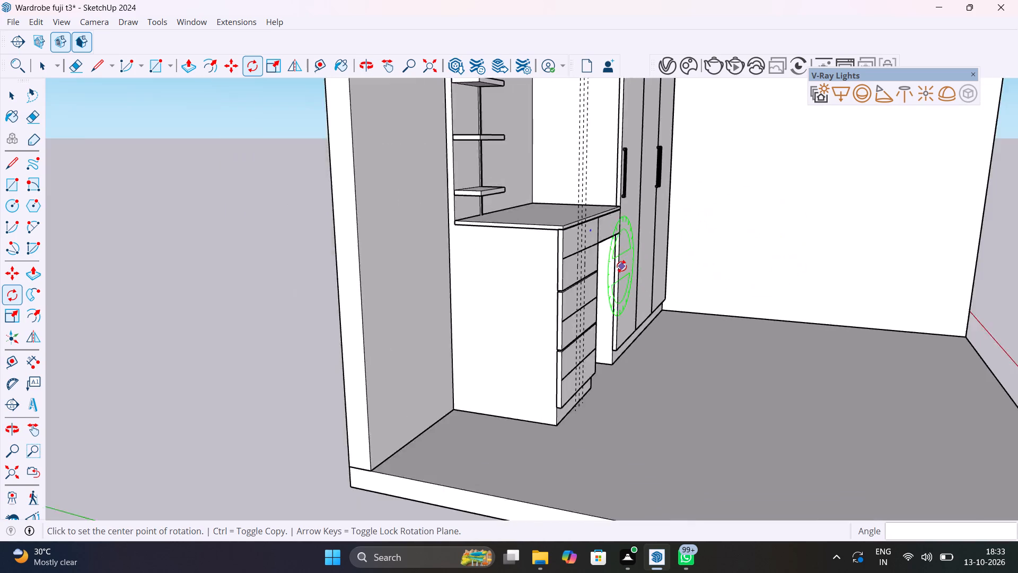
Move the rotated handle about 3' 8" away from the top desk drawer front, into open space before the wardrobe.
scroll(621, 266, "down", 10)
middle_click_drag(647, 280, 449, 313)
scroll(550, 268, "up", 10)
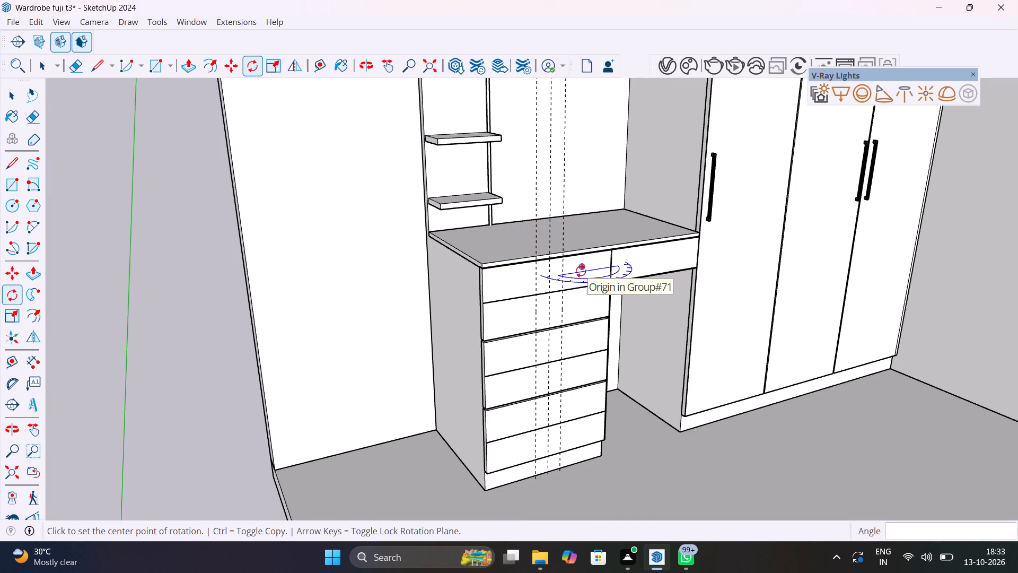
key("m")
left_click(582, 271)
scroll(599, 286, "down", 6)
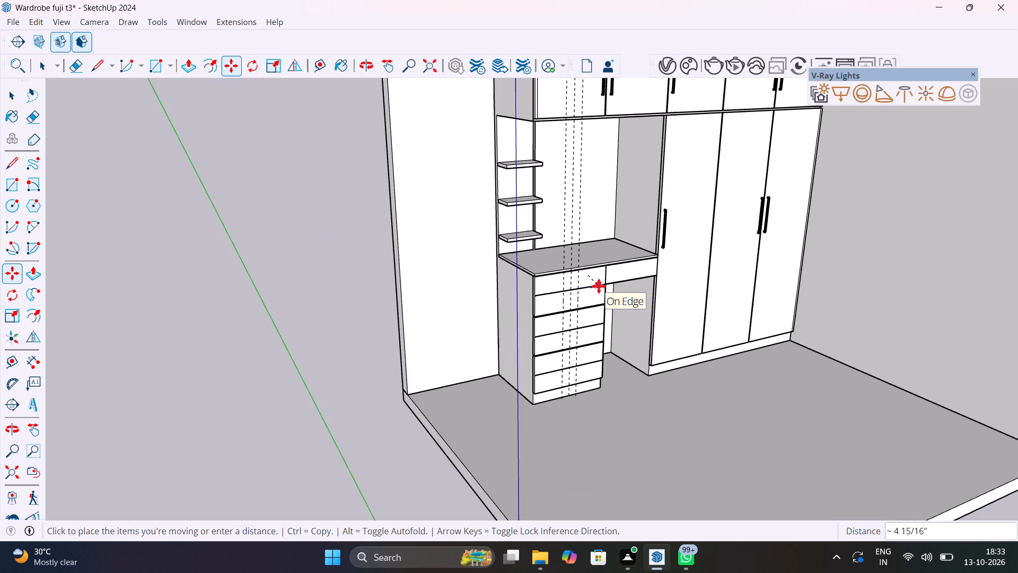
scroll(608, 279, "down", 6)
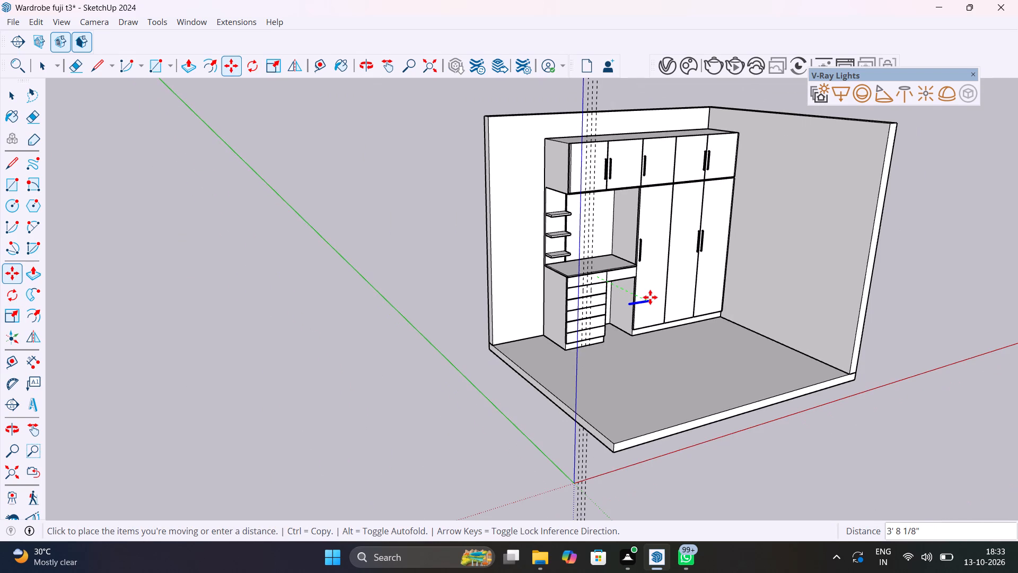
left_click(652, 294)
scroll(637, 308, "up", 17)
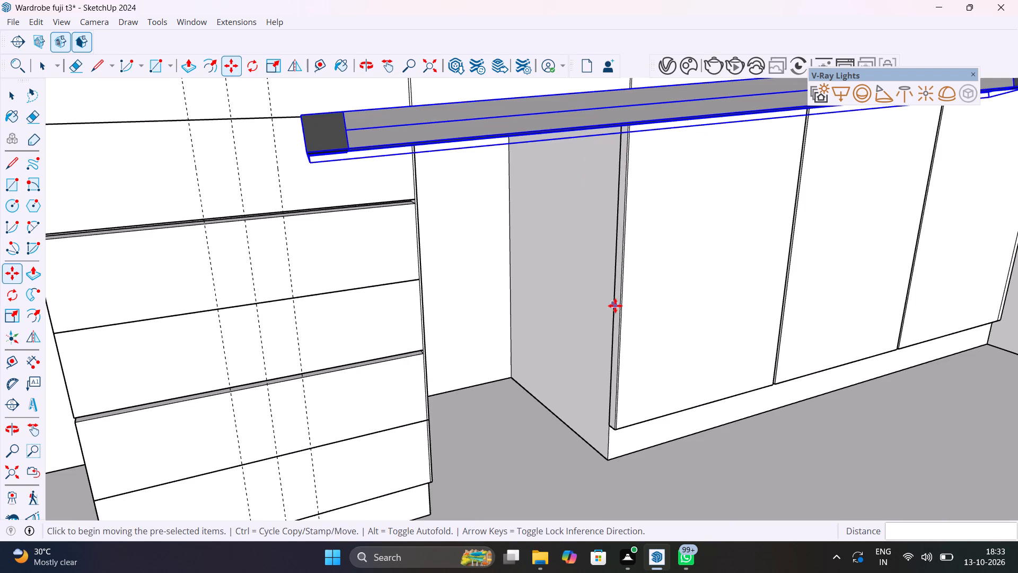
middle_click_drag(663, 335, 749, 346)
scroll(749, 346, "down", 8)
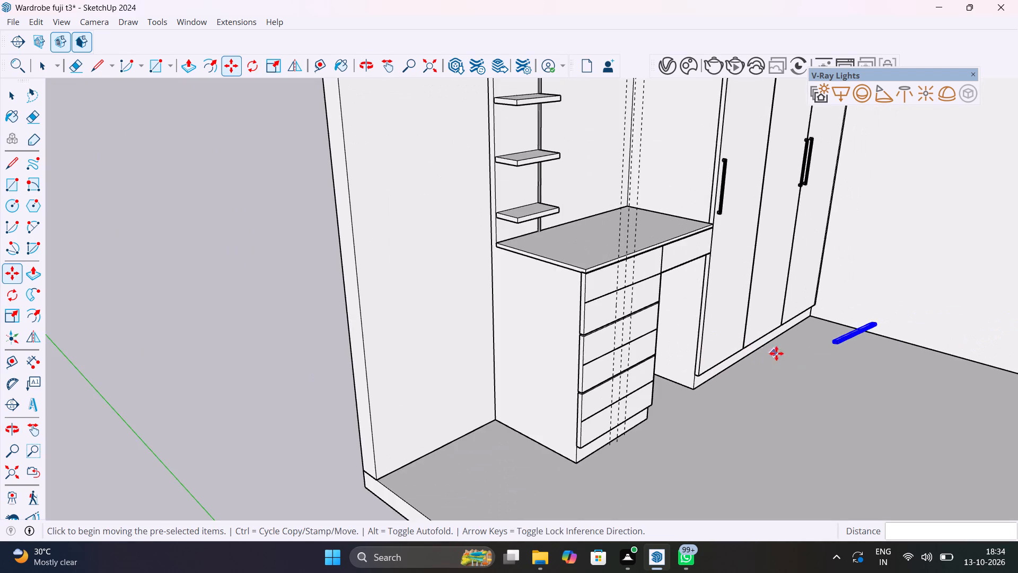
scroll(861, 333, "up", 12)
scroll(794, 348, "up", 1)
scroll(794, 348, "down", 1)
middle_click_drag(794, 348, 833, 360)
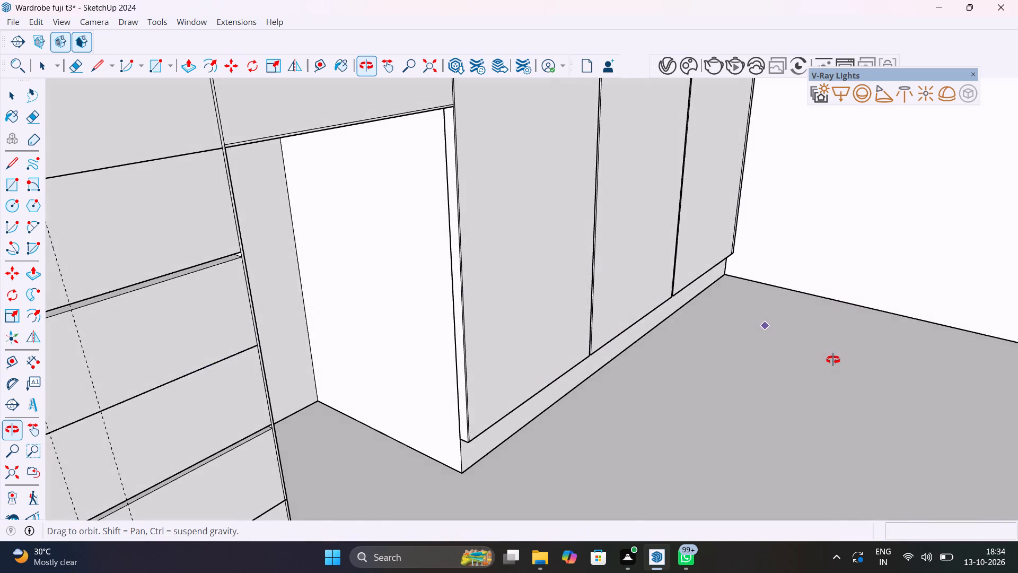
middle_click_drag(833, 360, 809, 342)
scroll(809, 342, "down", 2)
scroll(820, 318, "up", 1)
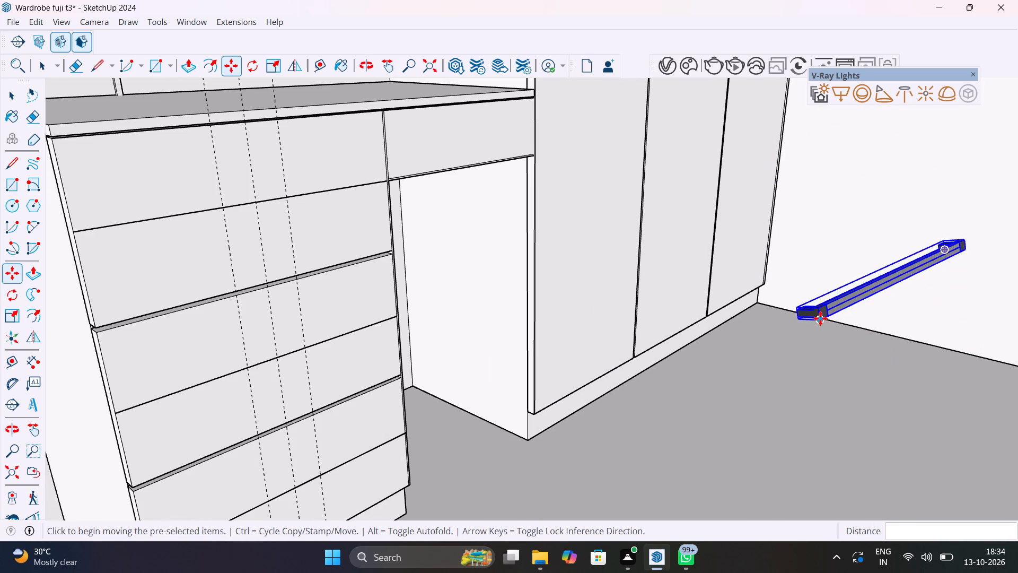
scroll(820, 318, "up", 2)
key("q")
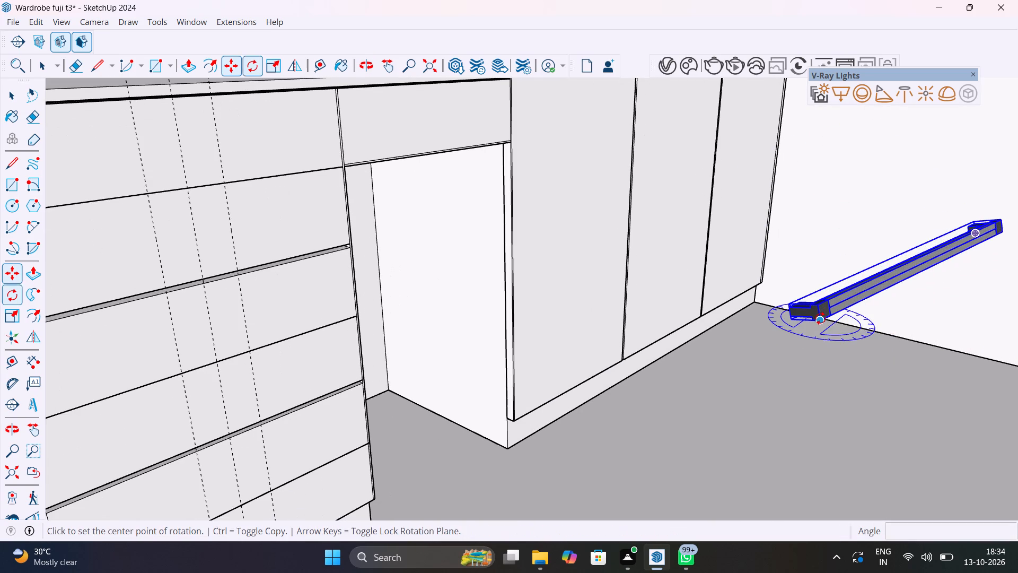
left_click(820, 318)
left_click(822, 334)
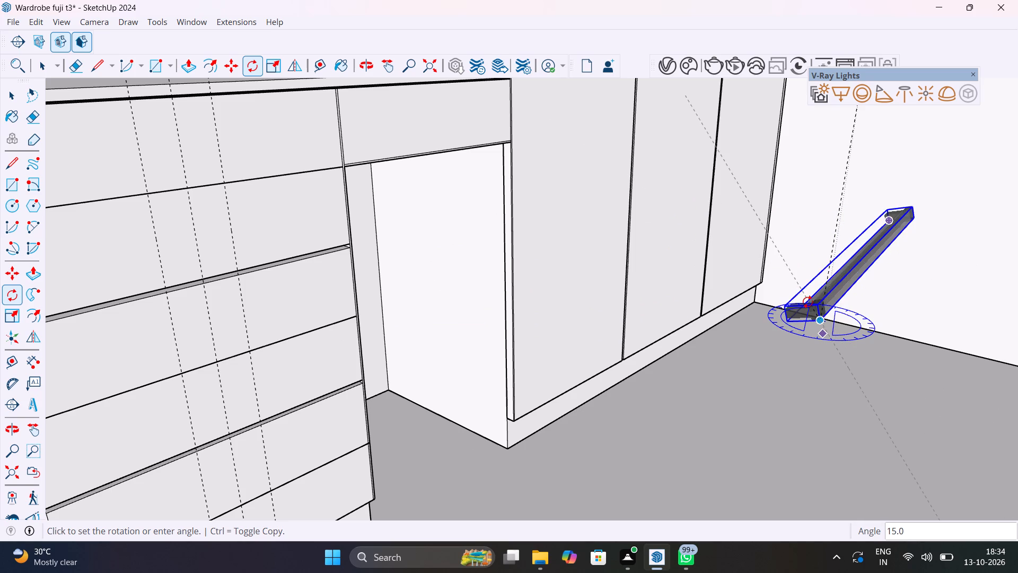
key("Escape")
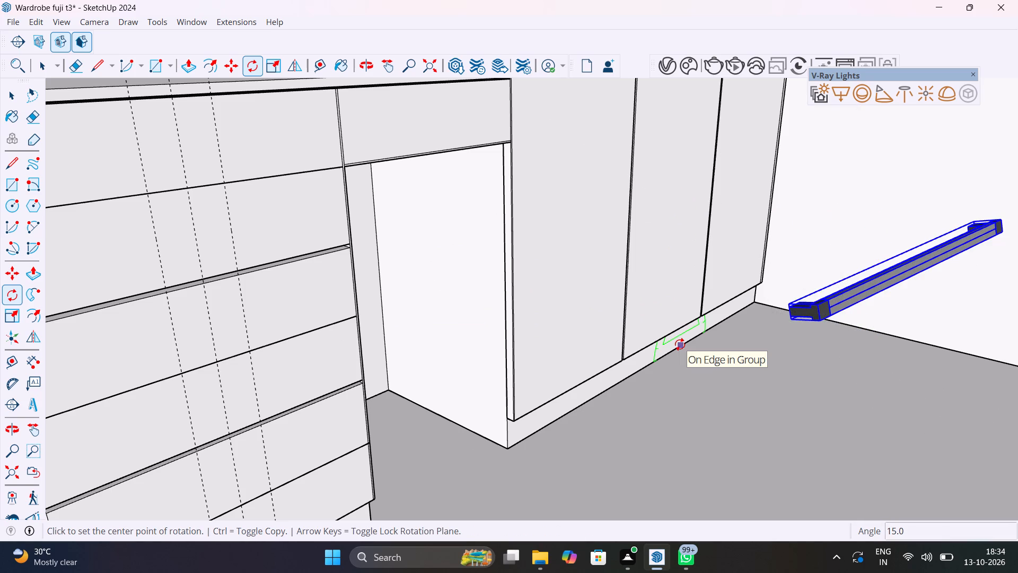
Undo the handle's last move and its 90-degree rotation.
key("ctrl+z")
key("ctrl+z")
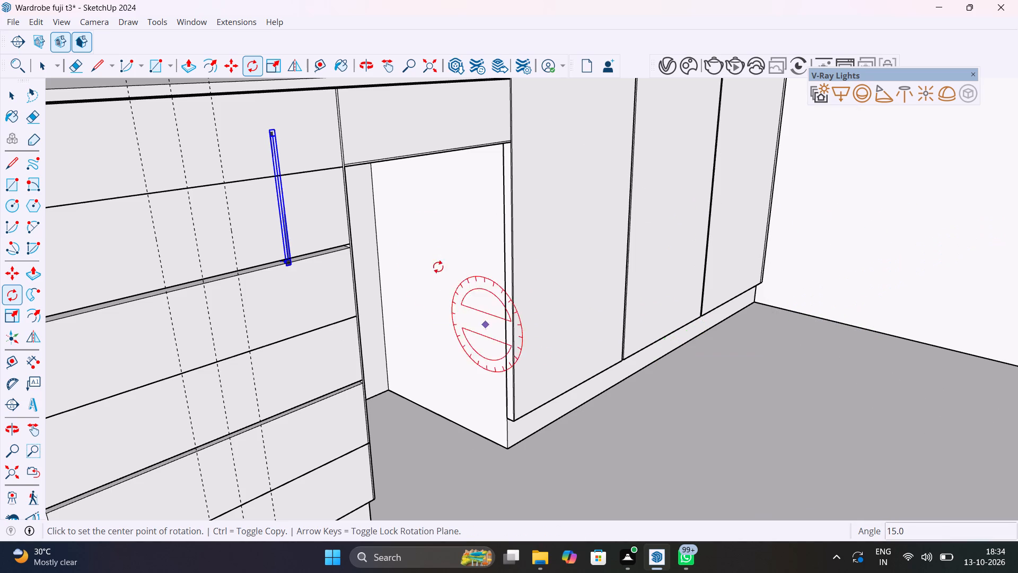
Move the vertical handle clear of the drawer fronts in two moves, about 6 13/16" and about 8 13/16".
key("space")
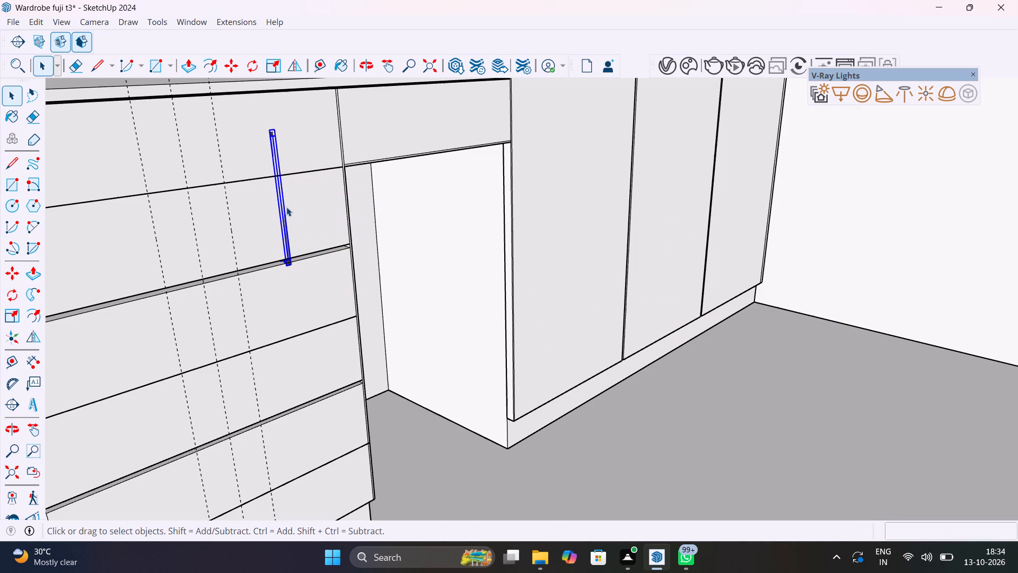
left_click(285, 198)
left_click(284, 206)
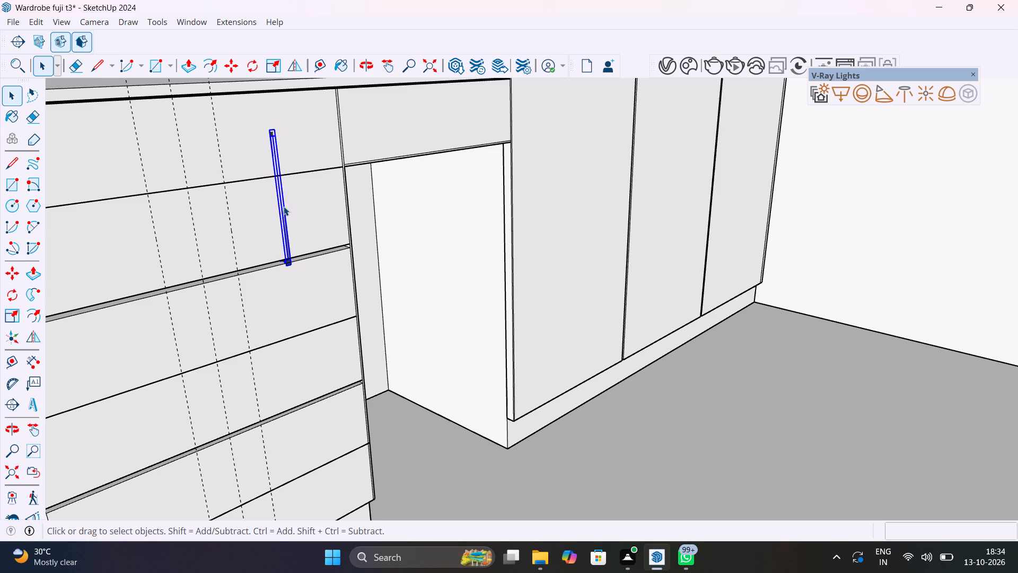
key("m")
left_click(284, 206)
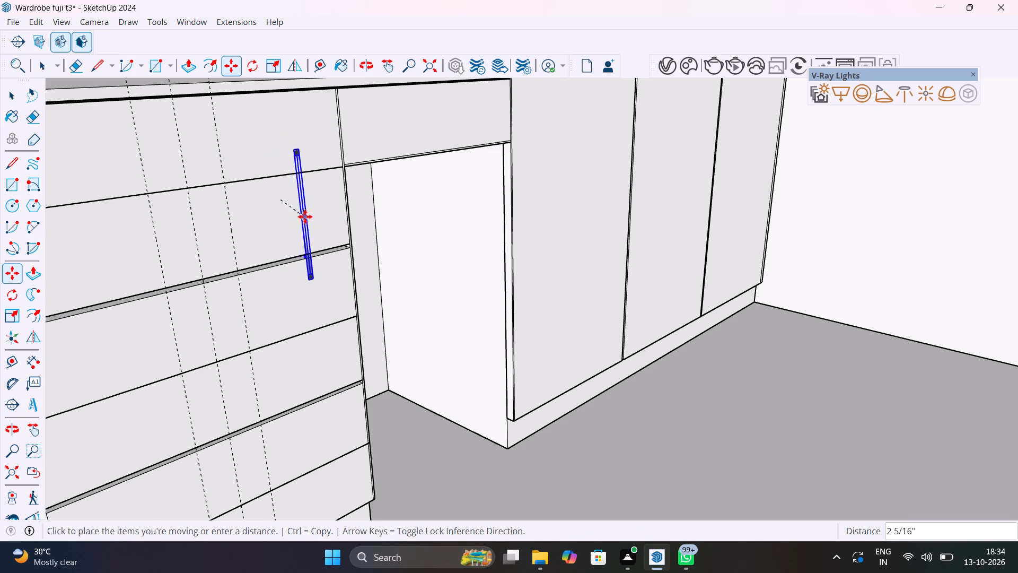
left_click(333, 218)
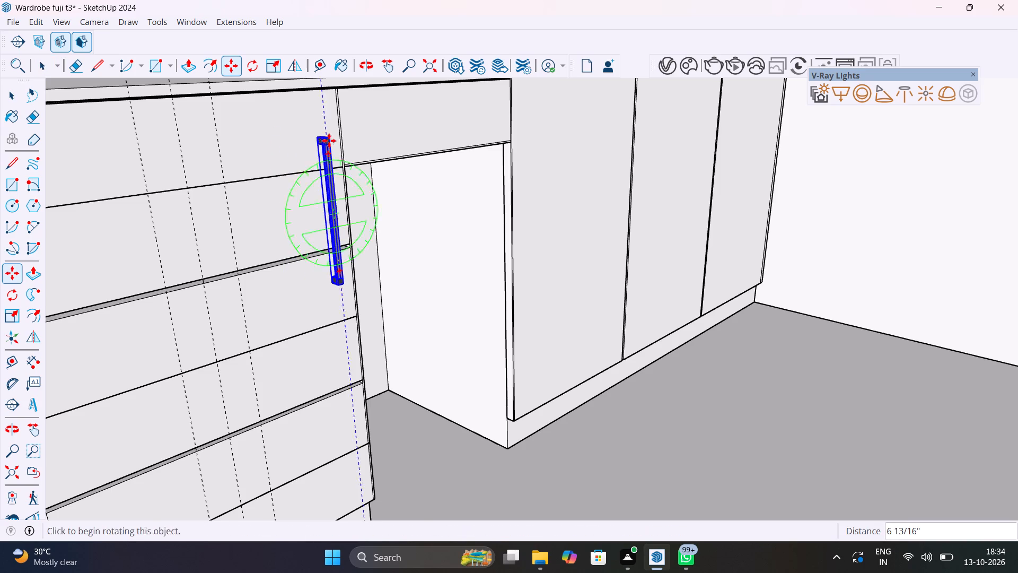
left_click(329, 138)
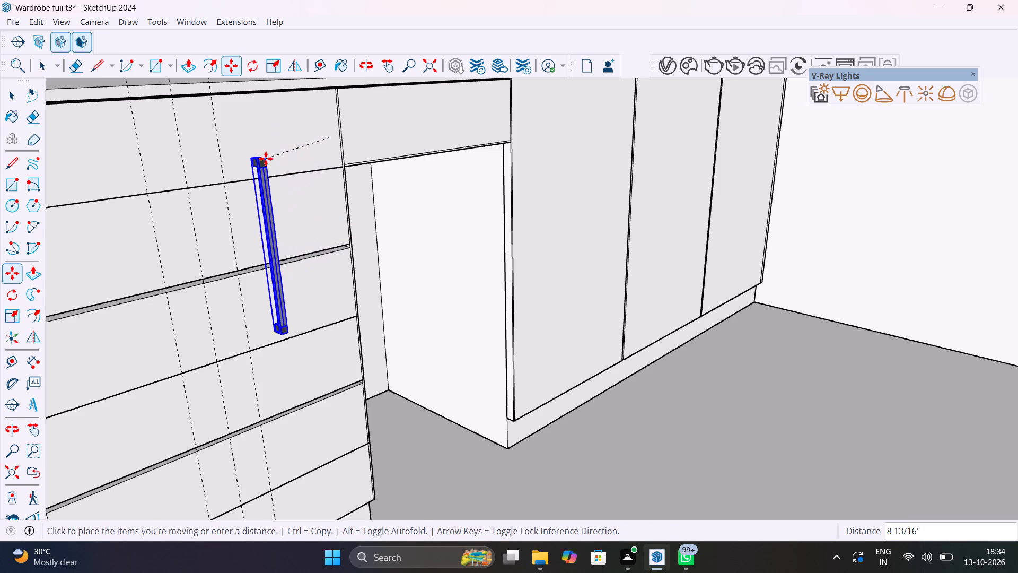
left_click(266, 159)
Rotate the handle 90 degrees about a point on its bar so it lies horizontally along the drawer fronts.
key("q")
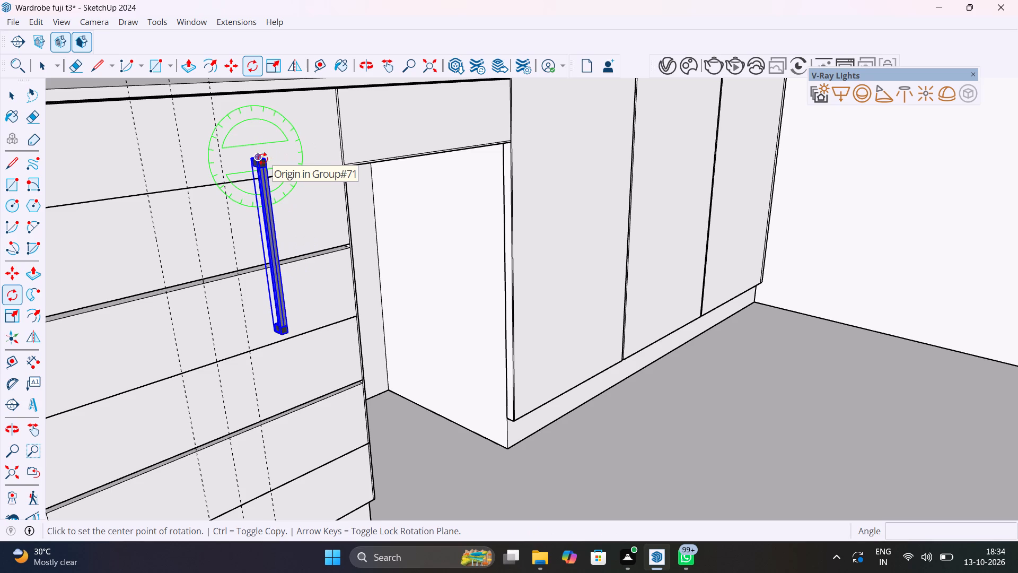
left_click(269, 209)
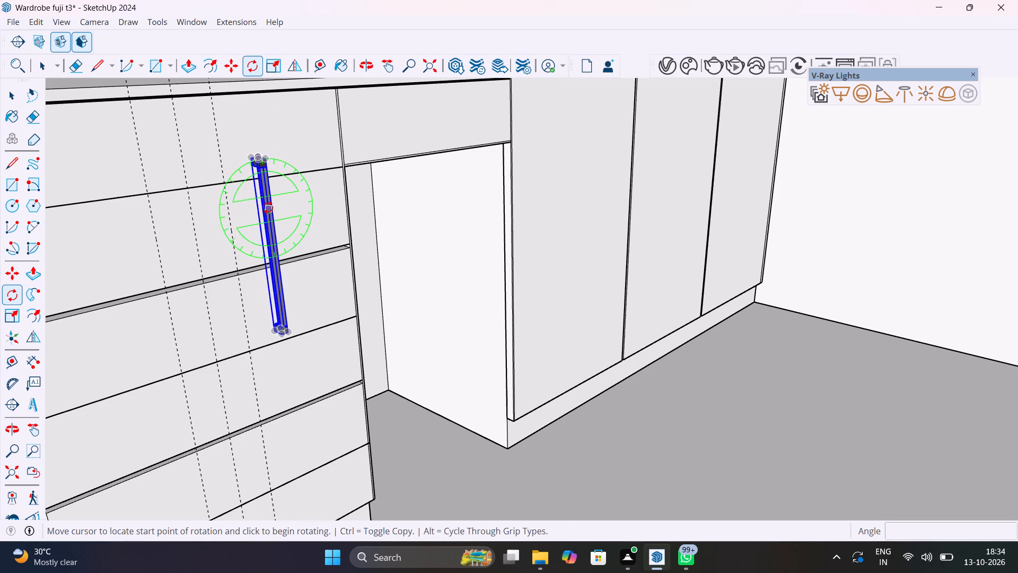
left_click(245, 215)
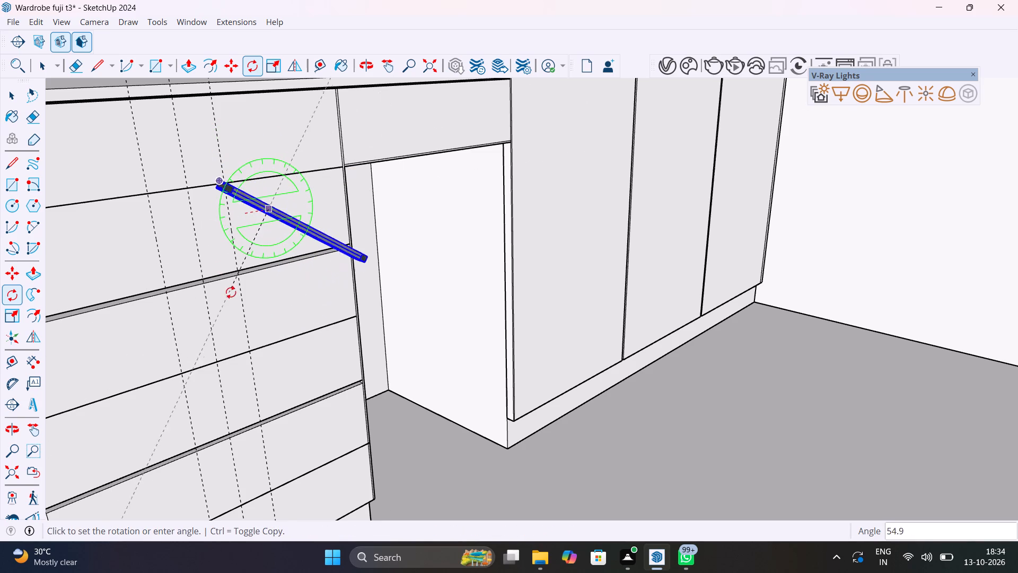
type("90")
key("Return")
key("space")
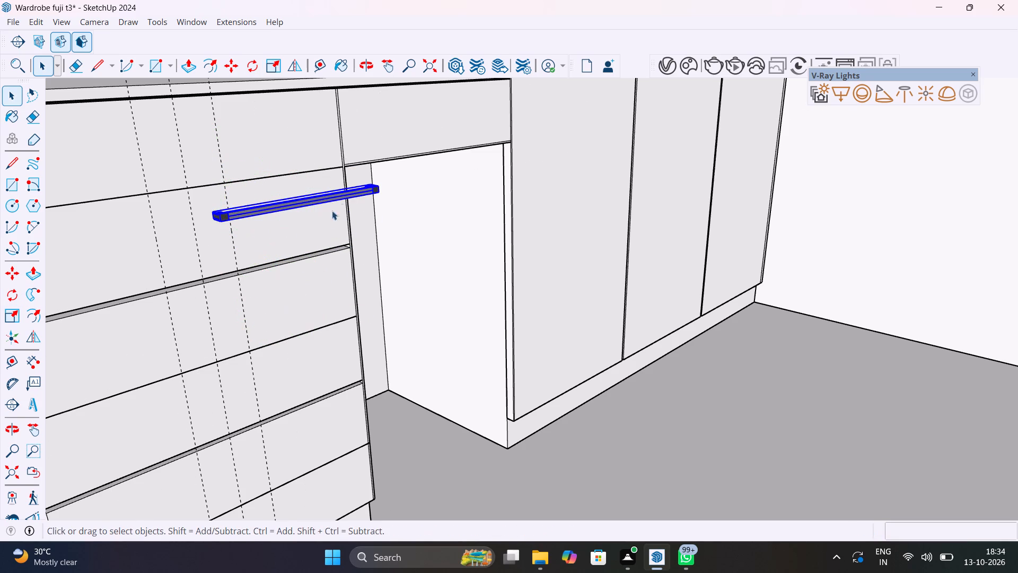
Move the horizontal handle by its rear end corner onto the joint between the top two drawer fronts, at the knee-space-side guide.
left_click(342, 189)
left_click(328, 199)
scroll(328, 199, "down", 5)
middle_click_drag(328, 199, 175, 345, "shift")
scroll(324, 262, "up", 10)
middle_click_drag(327, 262, 270, 262)
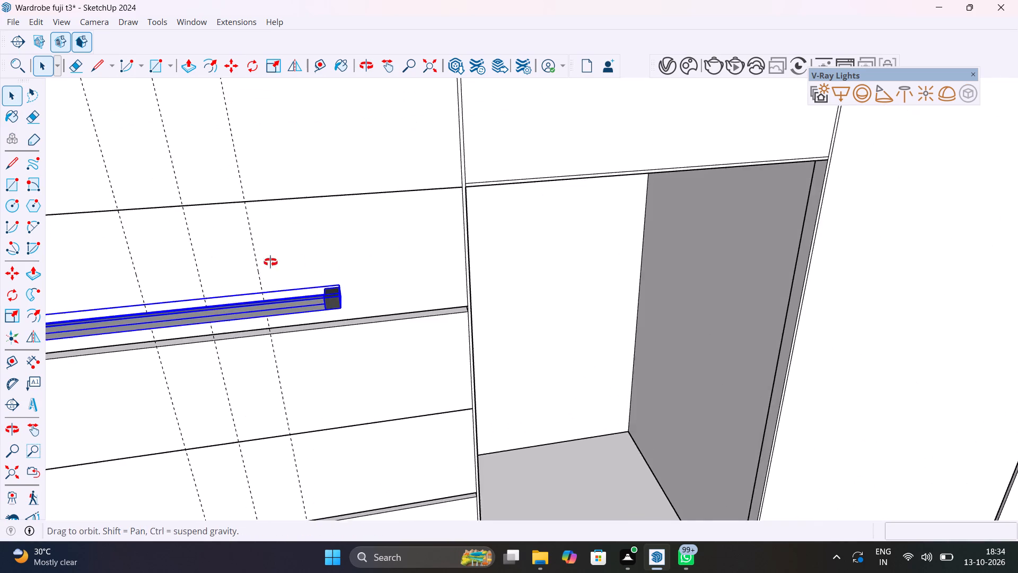
middle_click_drag(270, 262, 81, 279)
key("m")
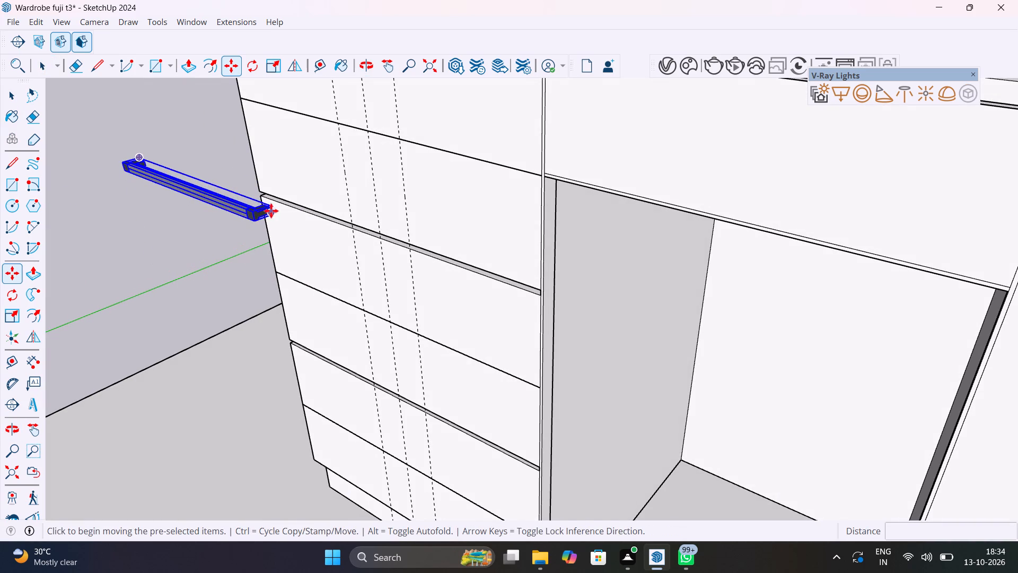
left_click(268, 207)
scroll(409, 138, "up", 1)
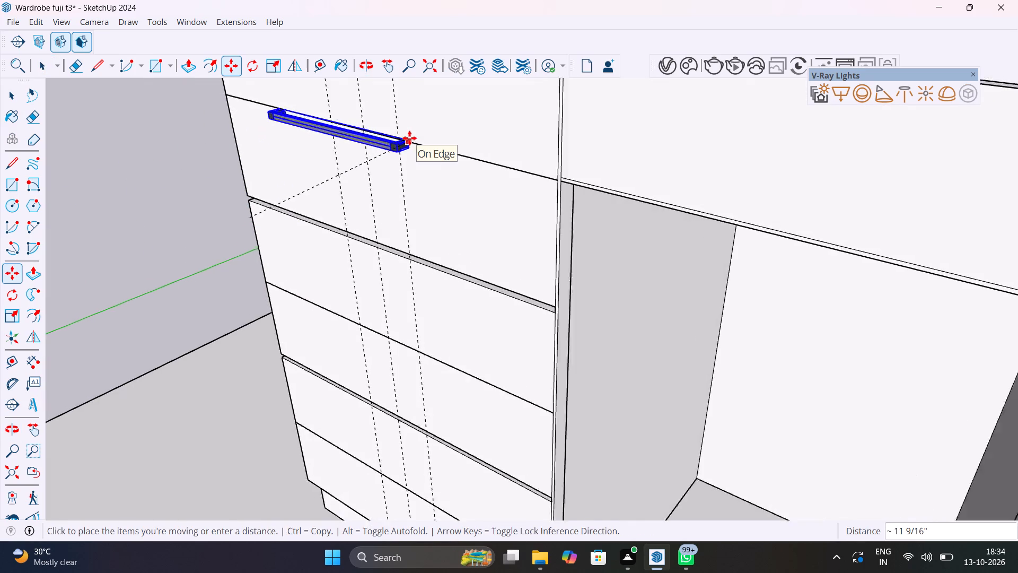
scroll(409, 138, "up", 14)
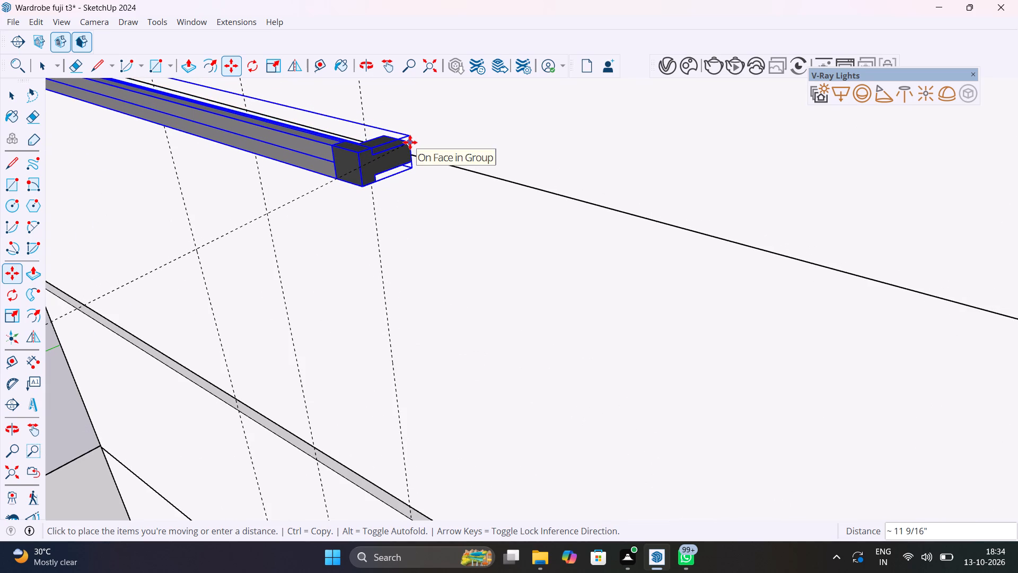
left_click(410, 142)
key("space")
Copy the handle about 1' 11/16" down onto the joint between the third and fourth drawer fronts.
scroll(441, 178, "down", 15)
middle_click_drag(441, 178, 622, 147)
middle_click_drag(465, 187, 294, 120)
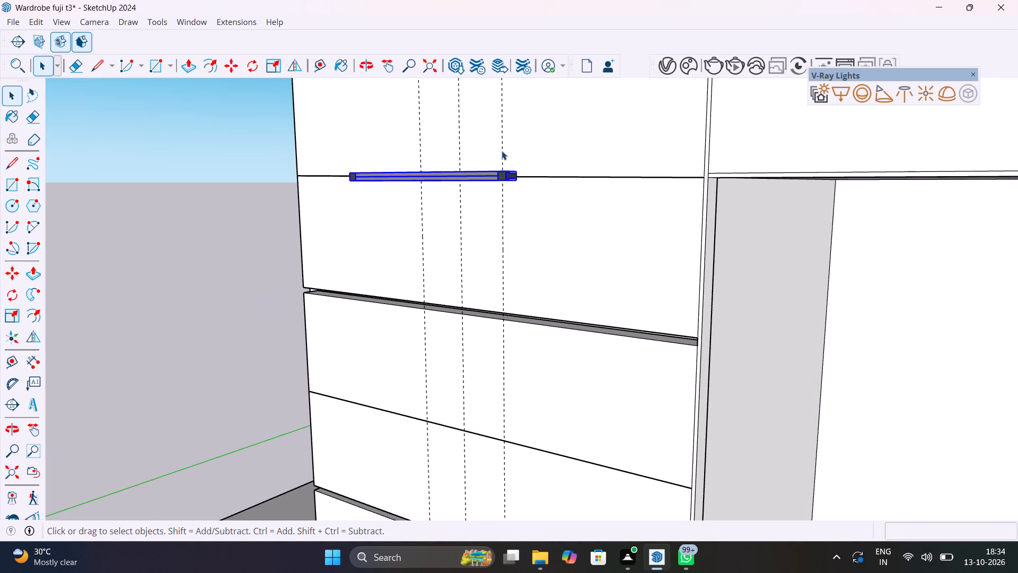
left_click(514, 174)
key("m")
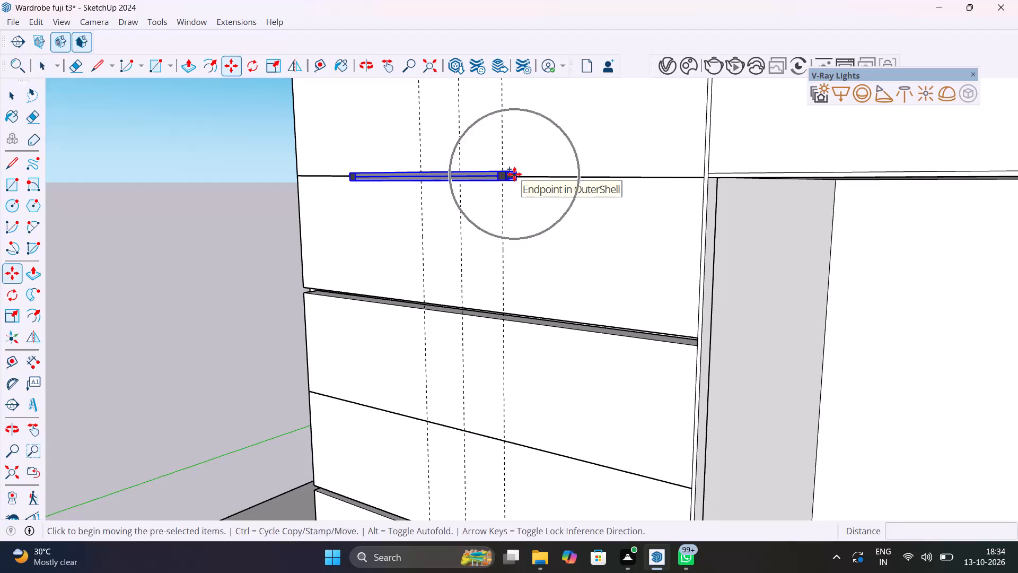
left_click(514, 174)
scroll(490, 380, "down", 6)
middle_click_drag(468, 362, 416, 281, "shift")
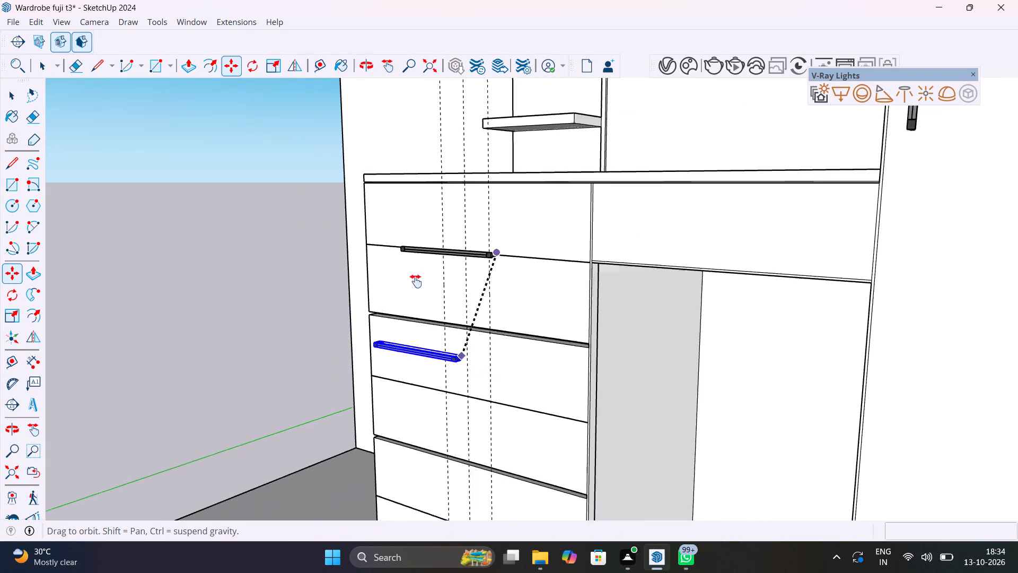
middle_click_drag(416, 281, 387, 231, "shift")
scroll(387, 231, "up", 1)
scroll(432, 286, "up", 16)
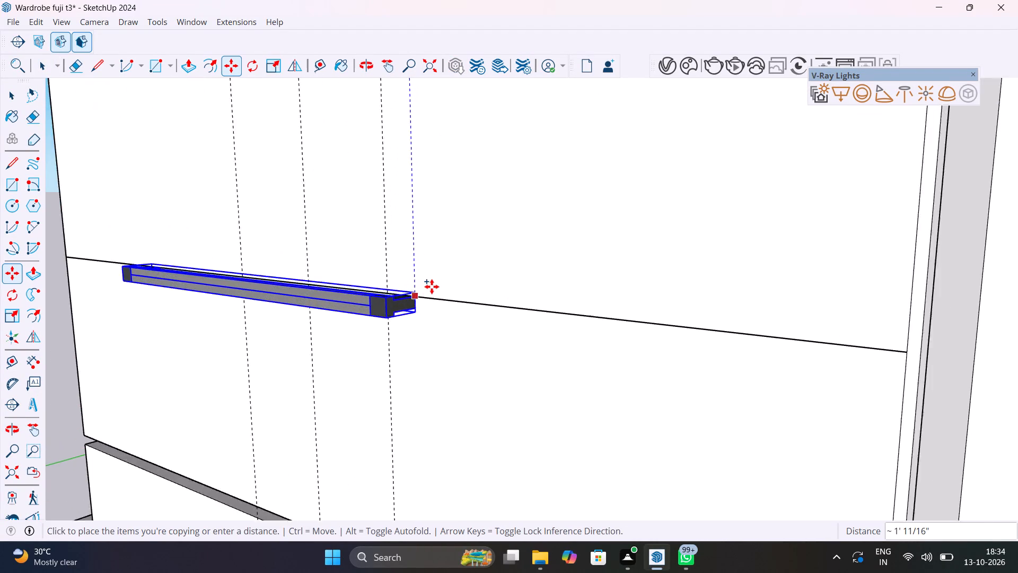
scroll(432, 286, "up", 3)
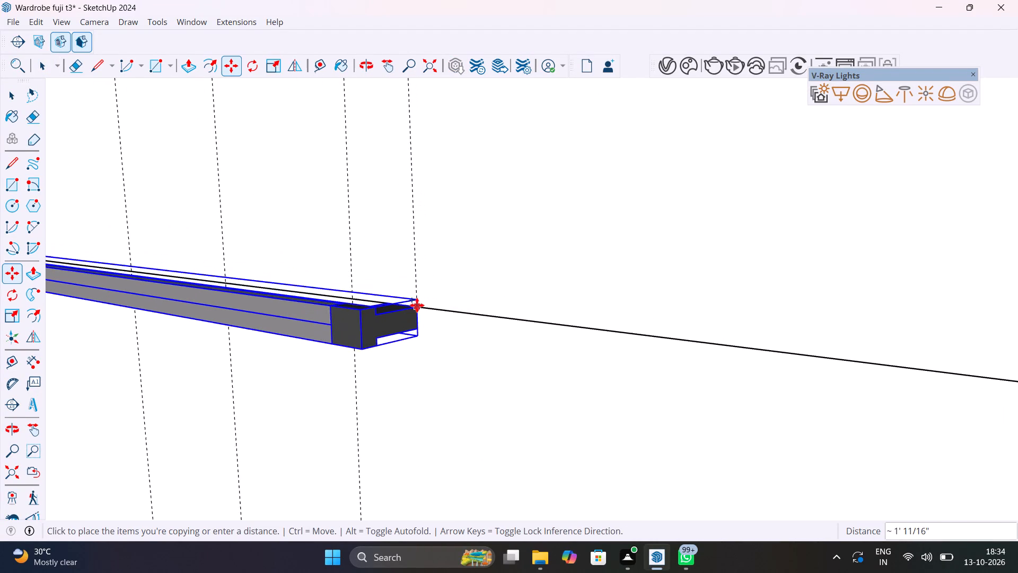
left_click(404, 295)
Copy the handle about 1' 5/16" down onto the joint between the fifth and sixth drawer fronts.
scroll(417, 311, "down", 6)
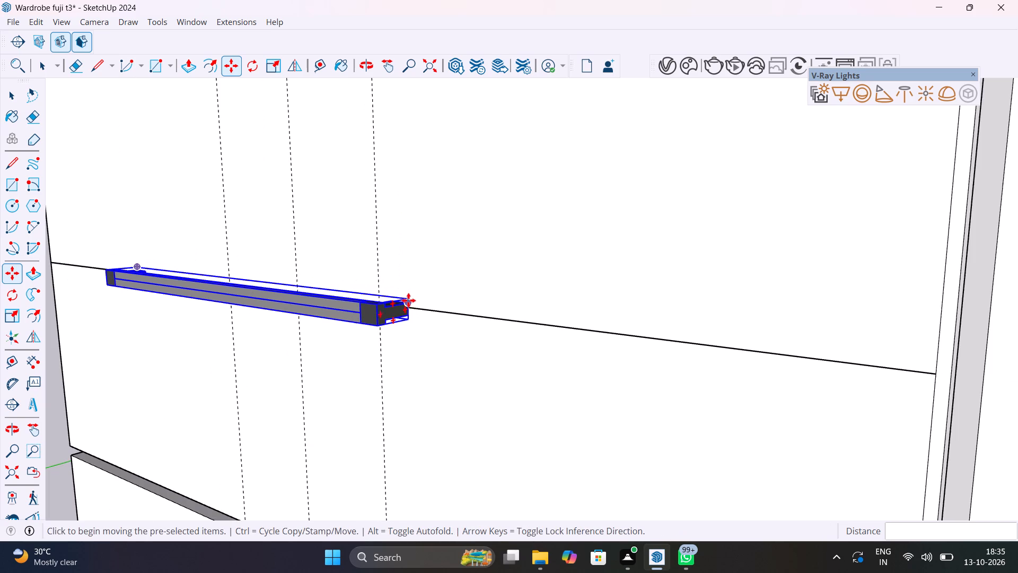
left_click(408, 299)
scroll(405, 322, "down", 16)
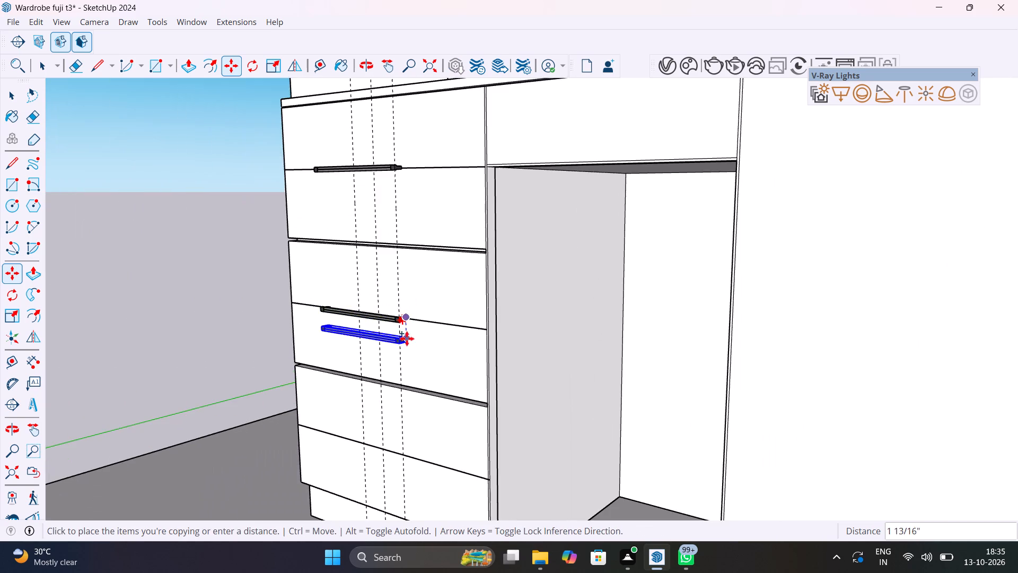
middle_click_drag(407, 338, 493, 163, "shift")
scroll(493, 163, "up", 1, "shift")
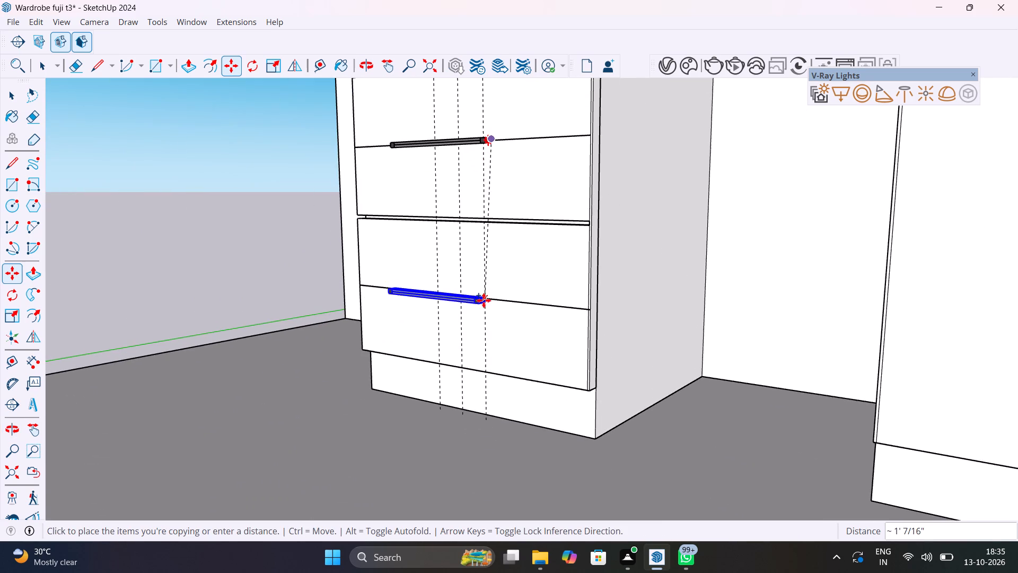
scroll(484, 300, "up", 20)
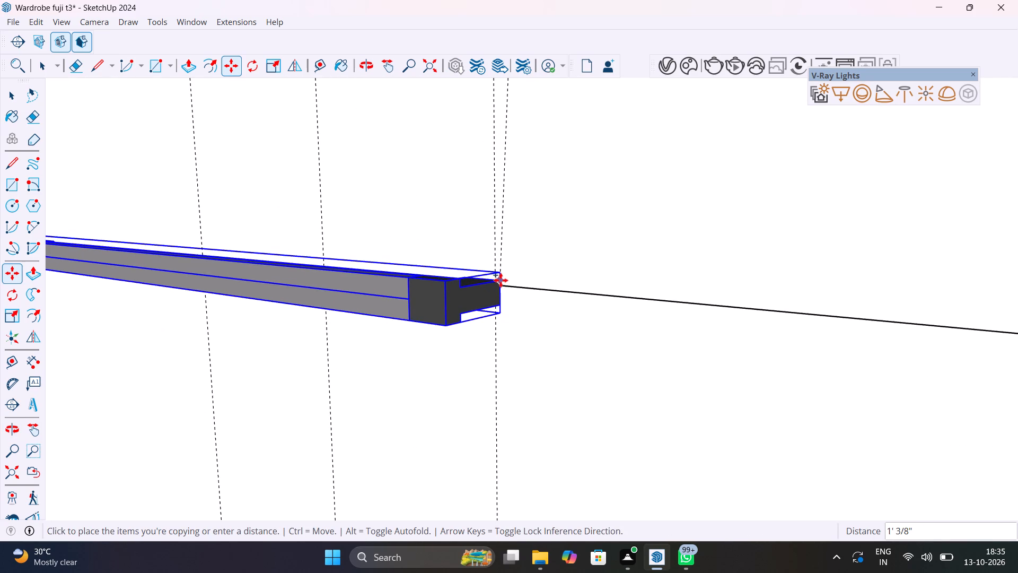
left_click(501, 275)
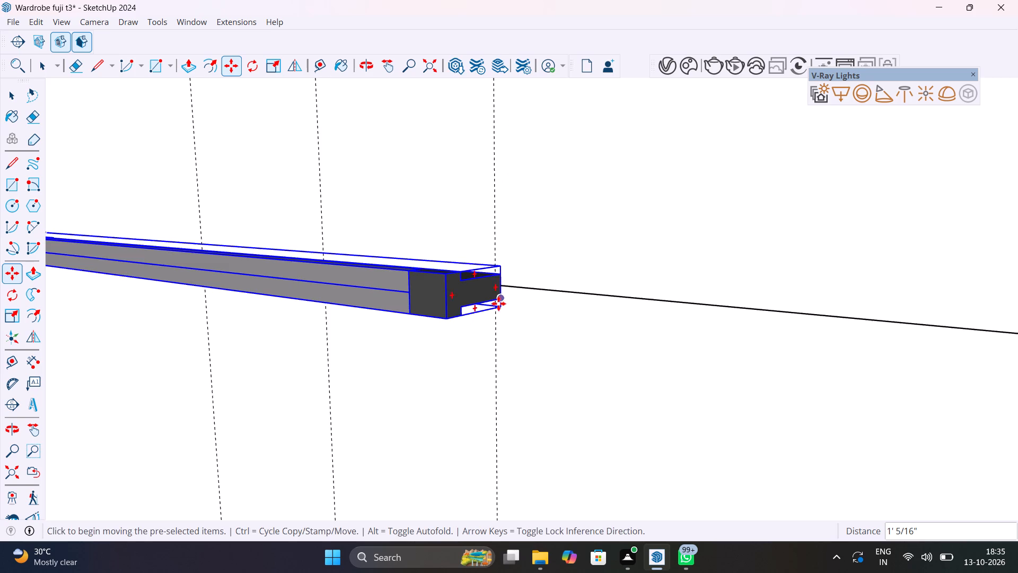
scroll(498, 303, "down", 20)
scroll(498, 303, "down", 2)
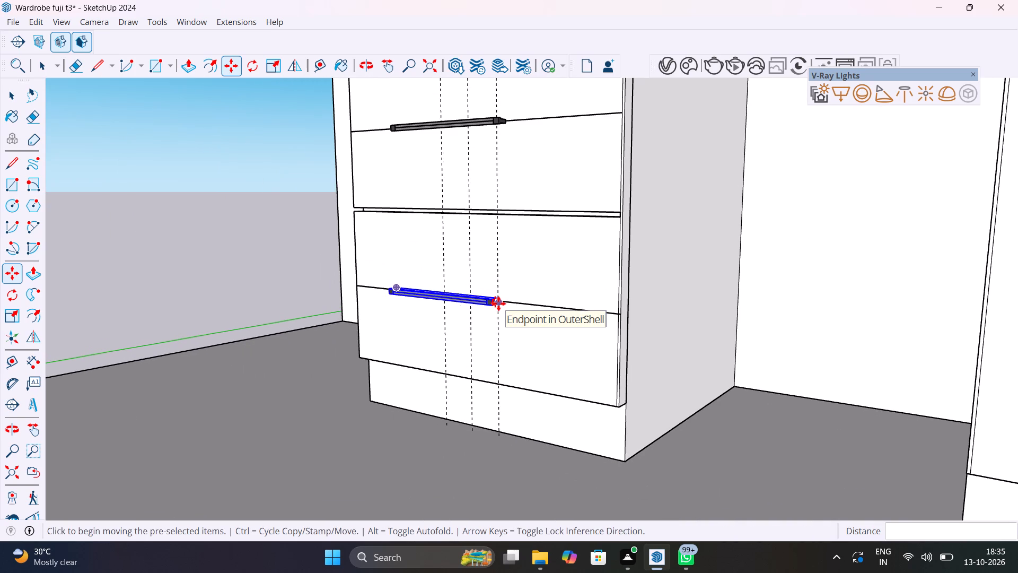
Delete all the guide lines from the model.
key("space")
scroll(498, 303, "down", 15)
left_click(358, 227)
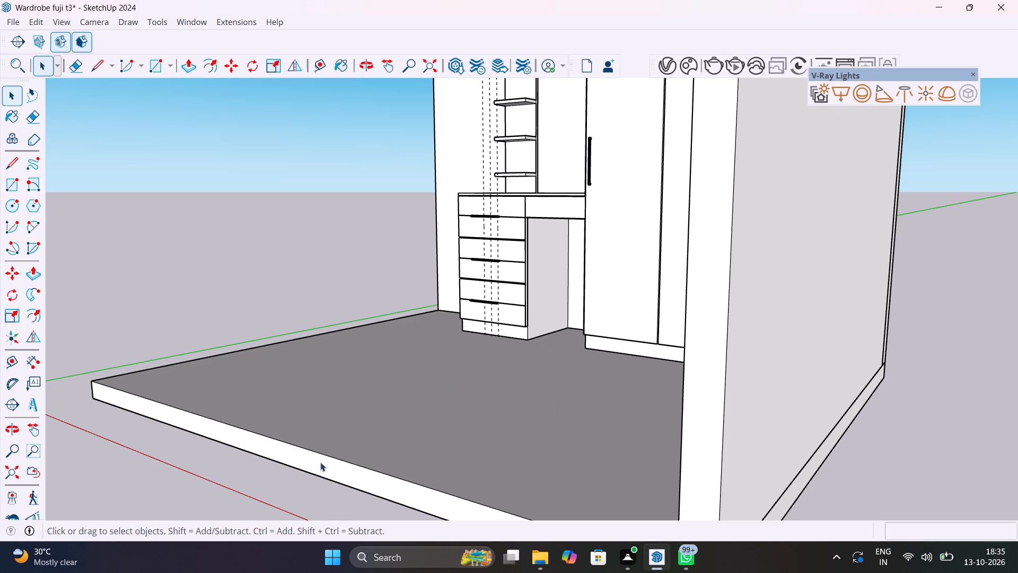
scroll(320, 462, "down", 6)
middle_click_drag(371, 377, 568, 487)
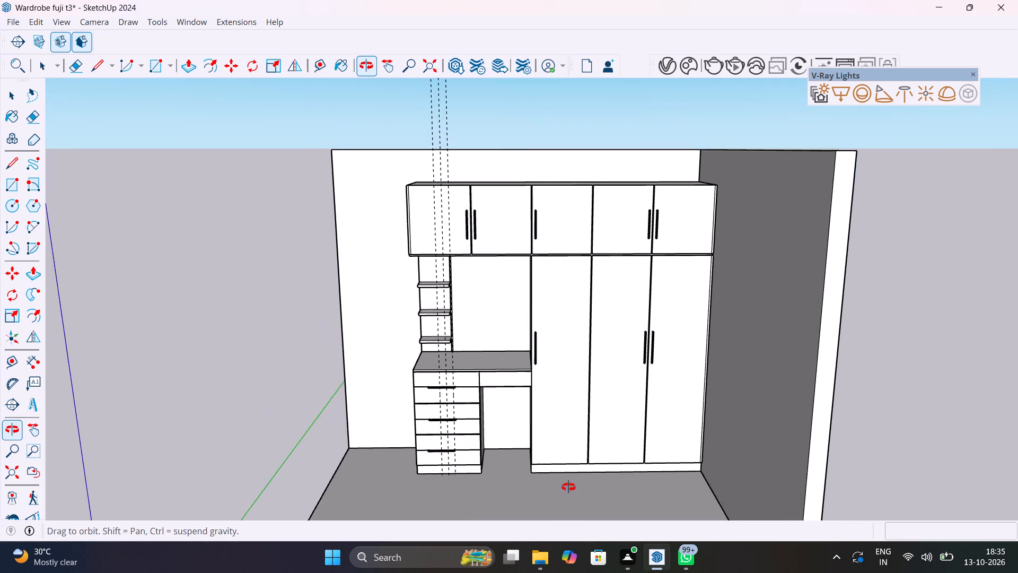
middle_click_drag(568, 487, 504, 477)
left_click(31, 24)
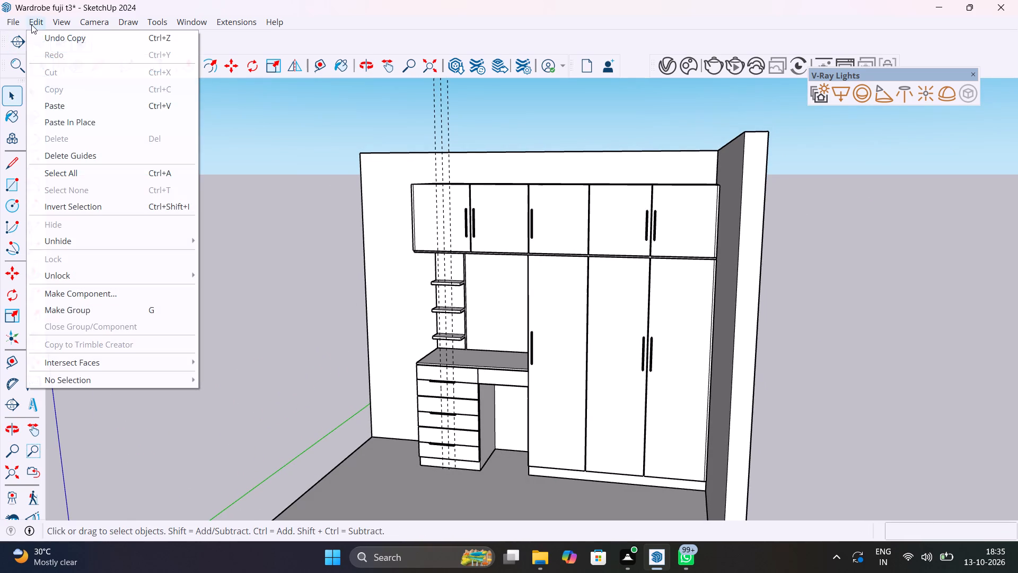
left_click(98, 158)
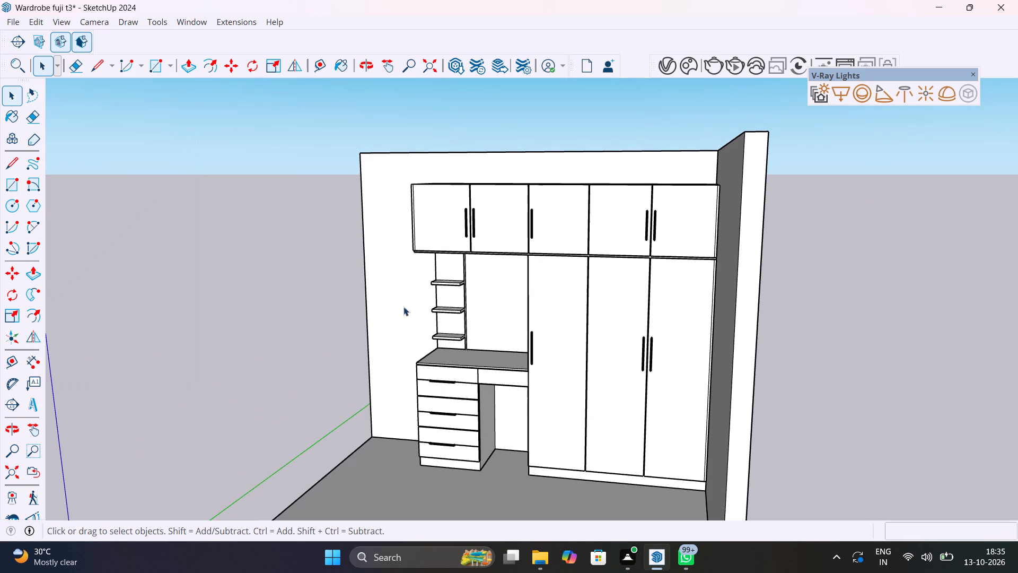
Delete the three dividing edges behind the desk drawer handles, merging the fronts into three tall drawers.
middle_click_drag(437, 357, 539, 404)
scroll(493, 411, "up", 8)
scroll(407, 362, "up", 3)
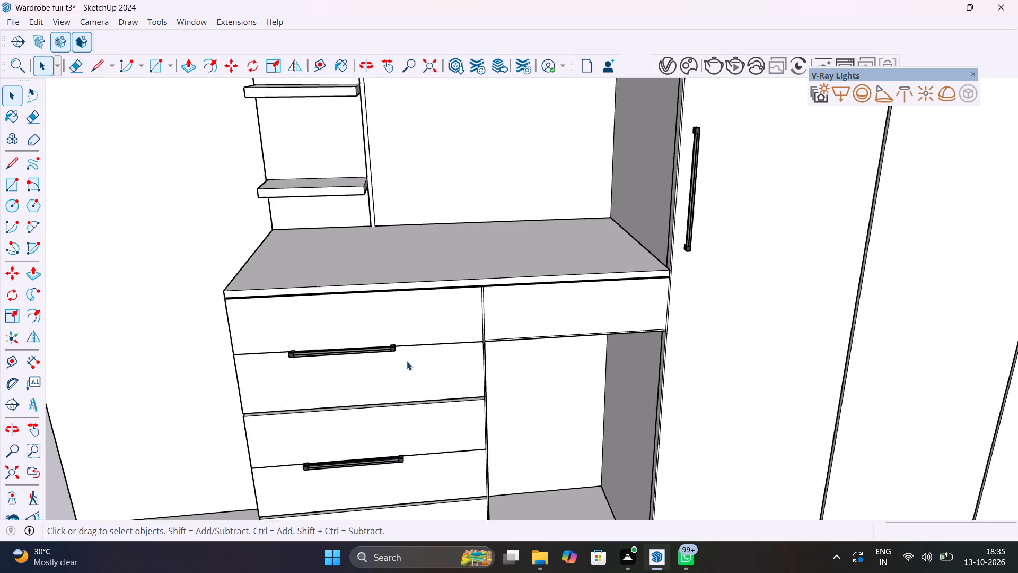
scroll(407, 361, "up", 2)
left_click(431, 340)
key("Delete")
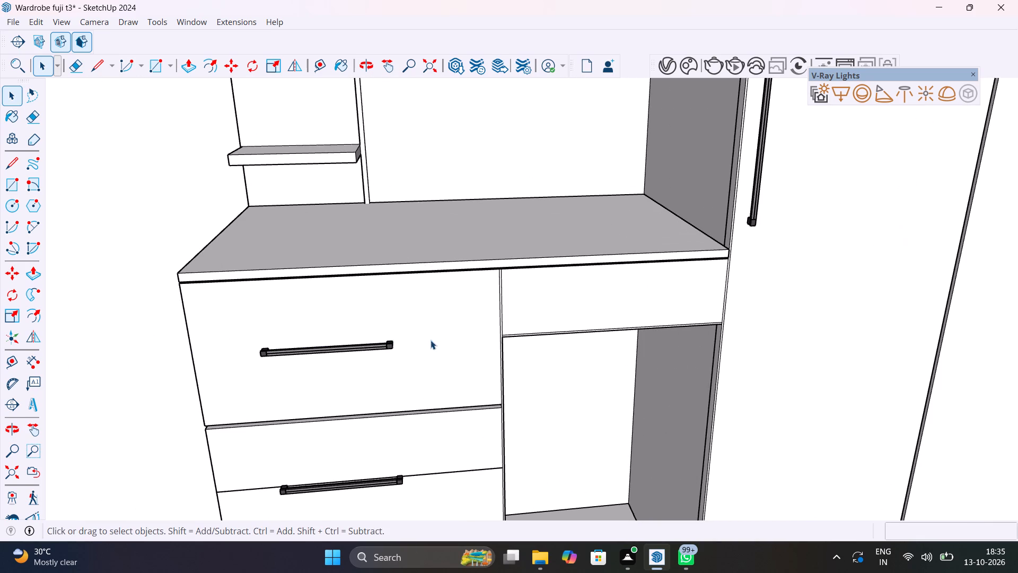
left_click(450, 473)
key("Delete")
scroll(449, 467, "down", 4)
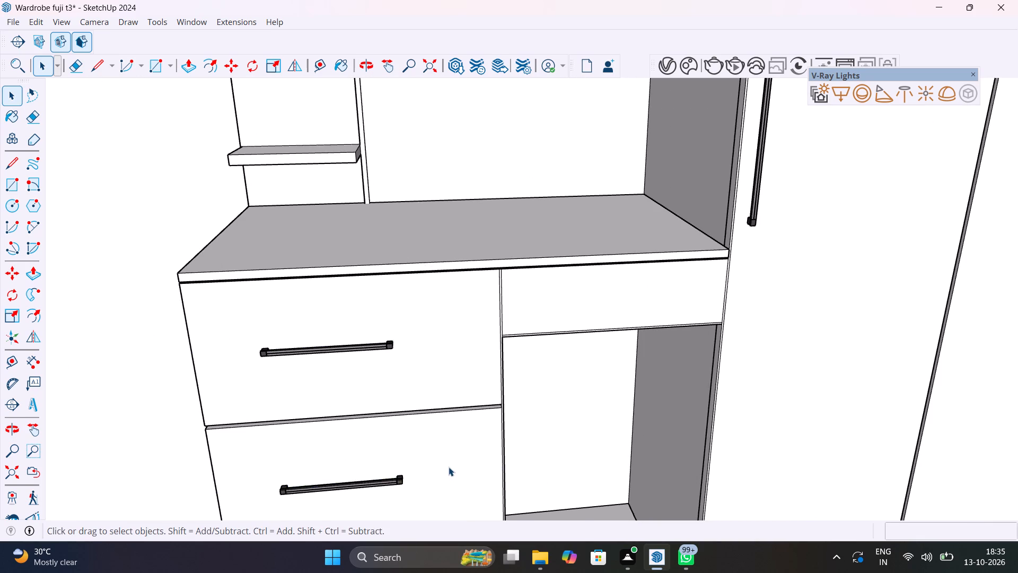
scroll(449, 467, "down", 1)
middle_click_drag(448, 467, 416, 264)
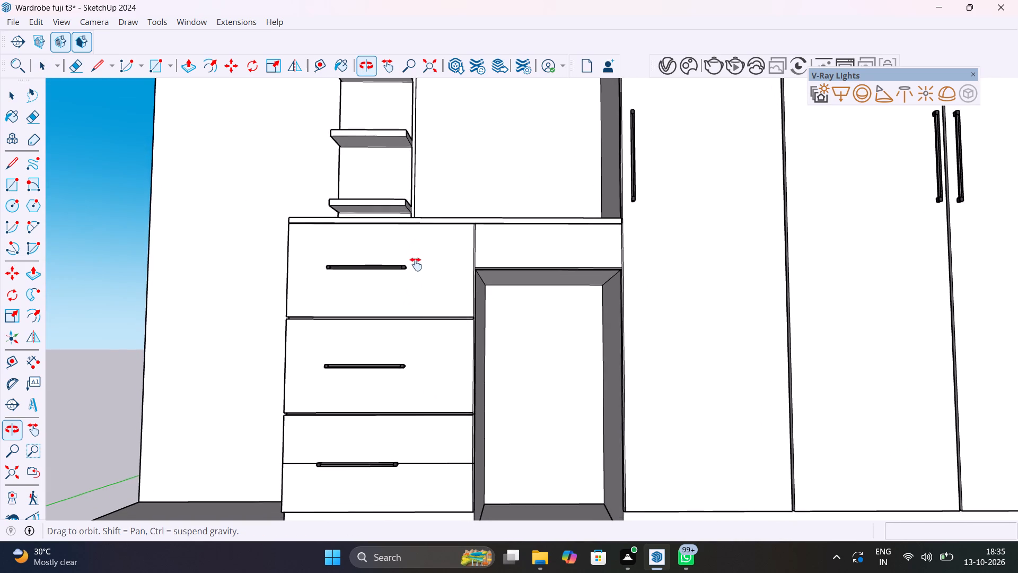
middle_click_drag(416, 264, 415, 318)
left_click(444, 461)
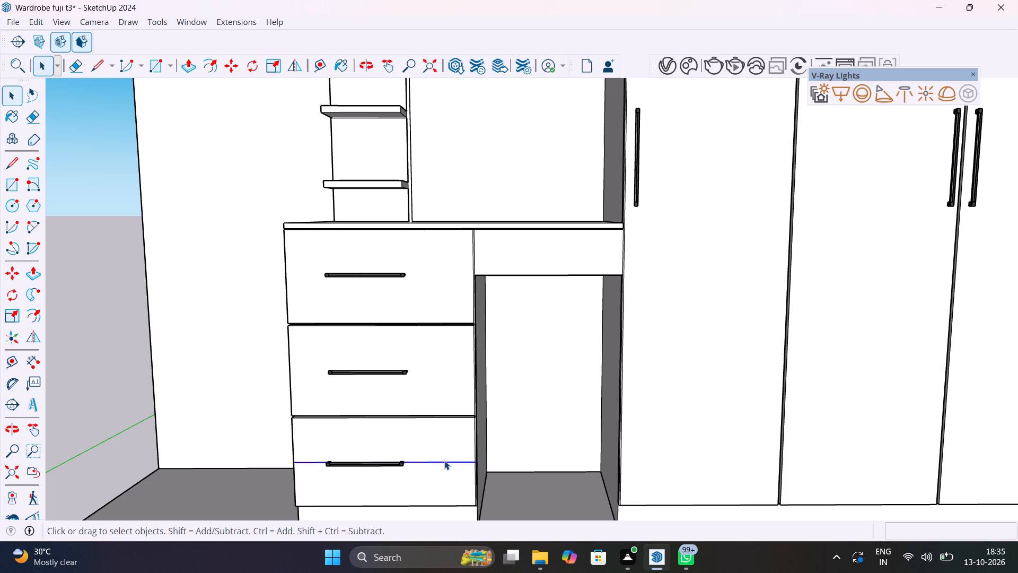
key("Delete")
Examine the whole wardrobe and desk unit, including the door and drawer handles, from several angles.
scroll(444, 461, "down", 6)
middle_click_drag(535, 467, 662, 483)
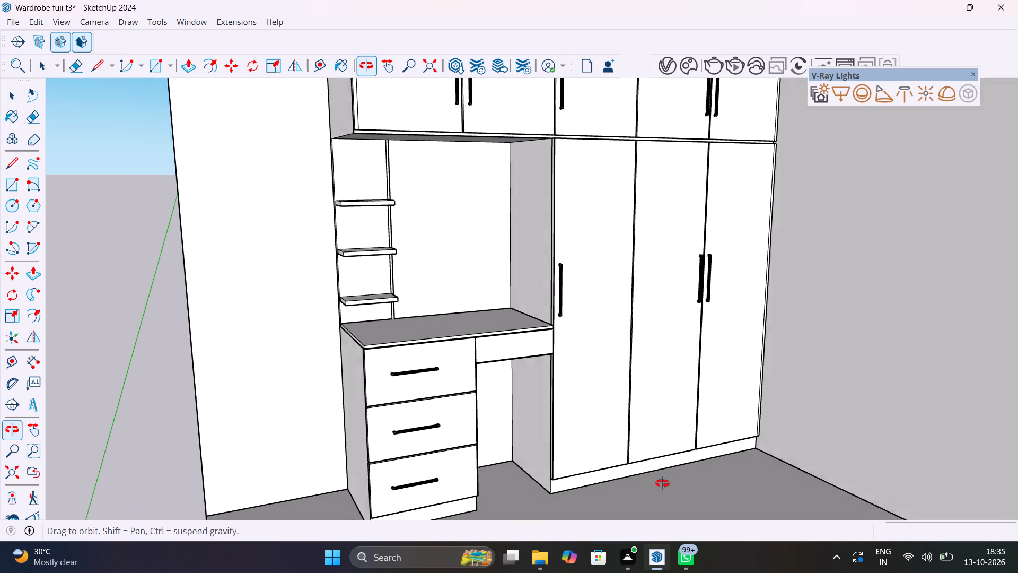
middle_click_drag(662, 483, 664, 483)
scroll(477, 379, "down", 7)
middle_click_drag(477, 379, 512, 485, "shift")
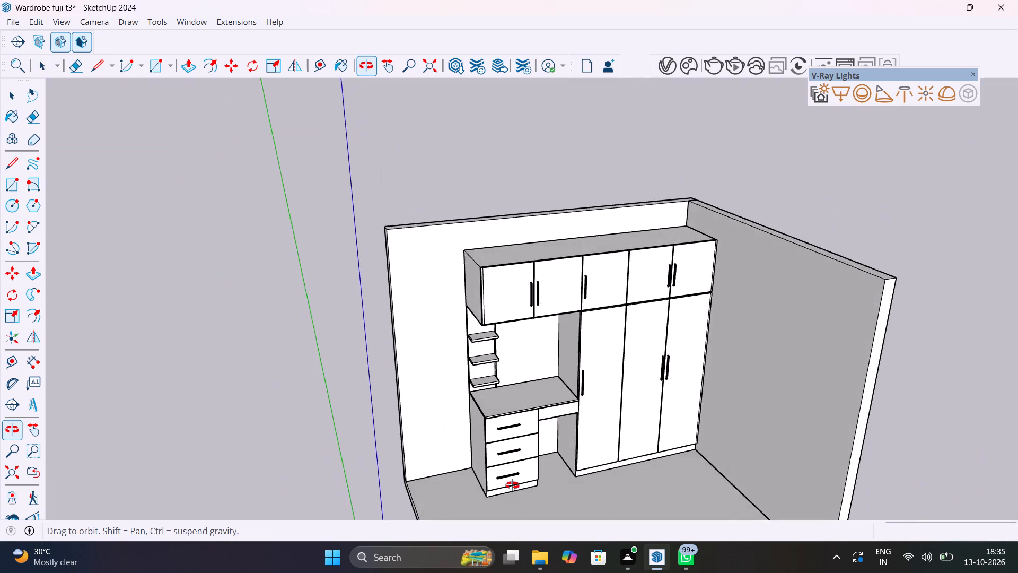
middle_click_drag(512, 485, 415, 478, "shift")
scroll(621, 325, "down", 1)
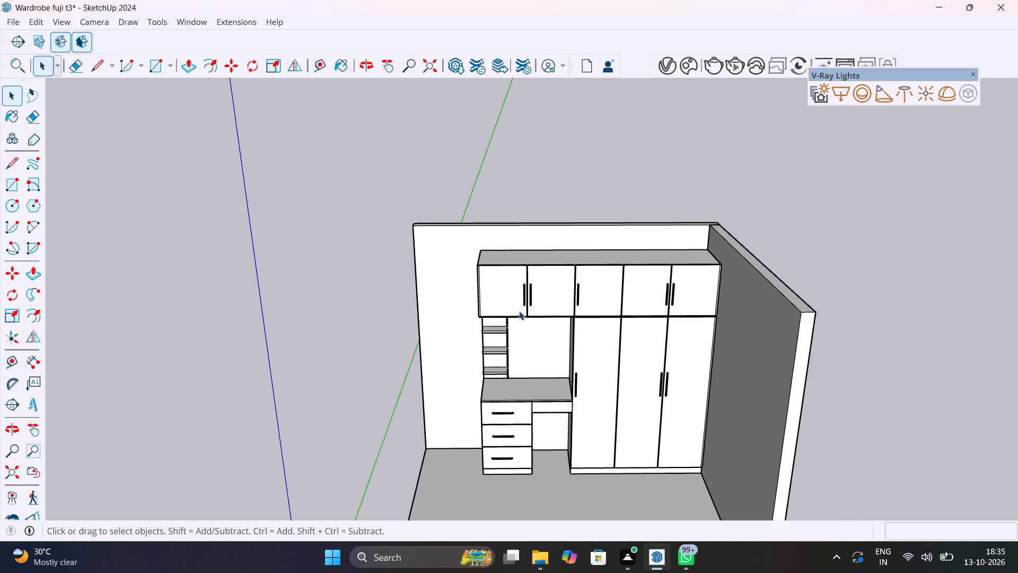
scroll(461, 286, "up", 9)
middle_click_drag(521, 312, 374, 298)
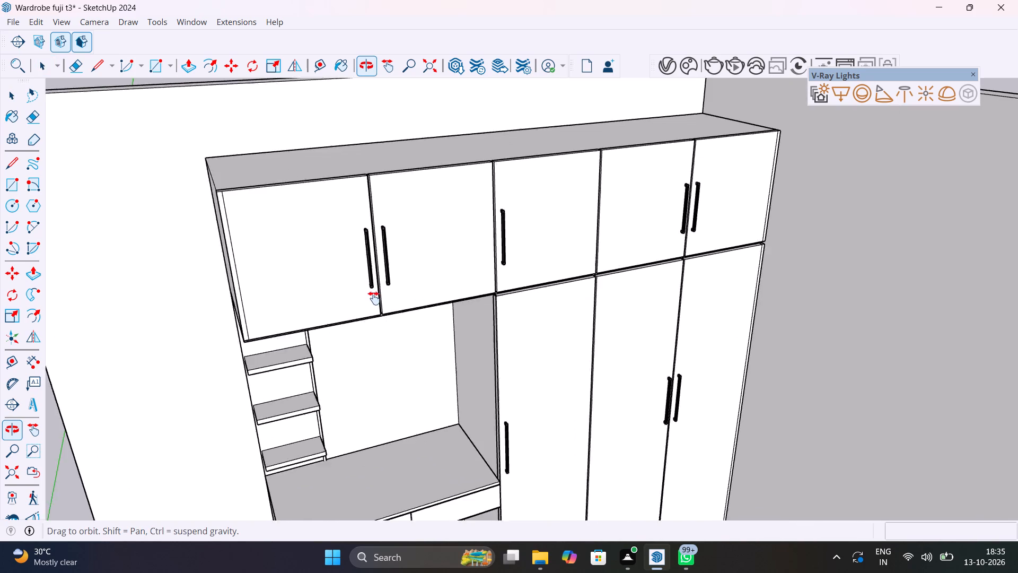
middle_click_drag(374, 298, 312, 315)
scroll(362, 325, "down", 6)
middle_click_drag(413, 357, 522, 331, "shift")
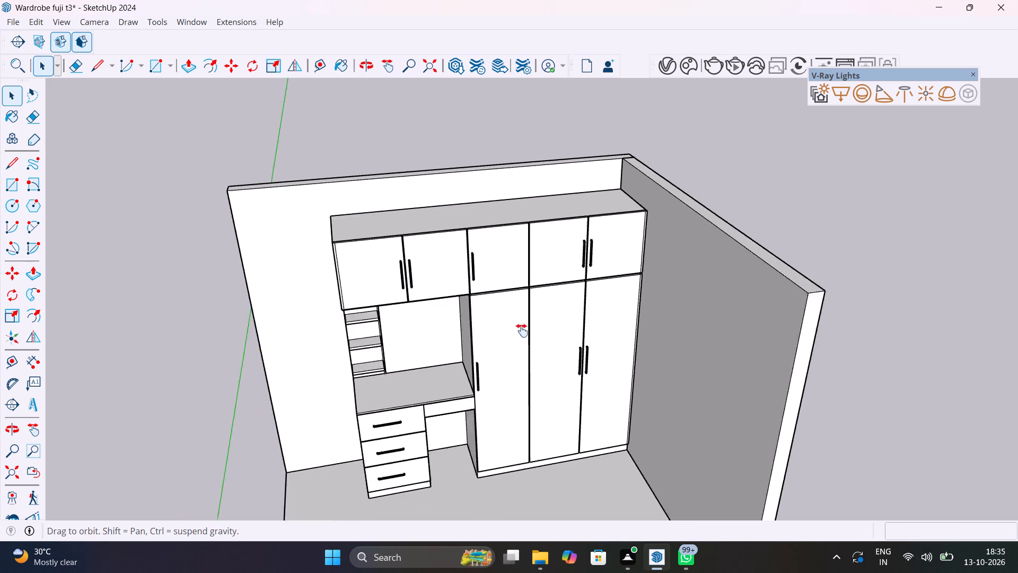
middle_click_drag(522, 331, 380, 306, "shift")
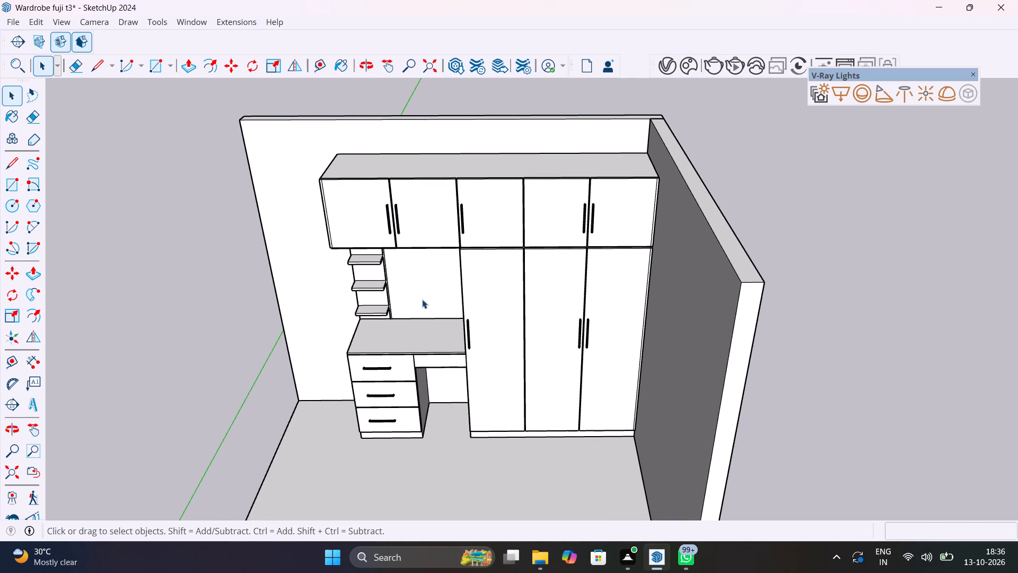
Draw a 150-segment circle of about 1' 2 3/16" radius on the wall above the desk, beside the open shelves.
scroll(428, 280, "up", 4)
middle_click_drag(427, 261, 458, 169)
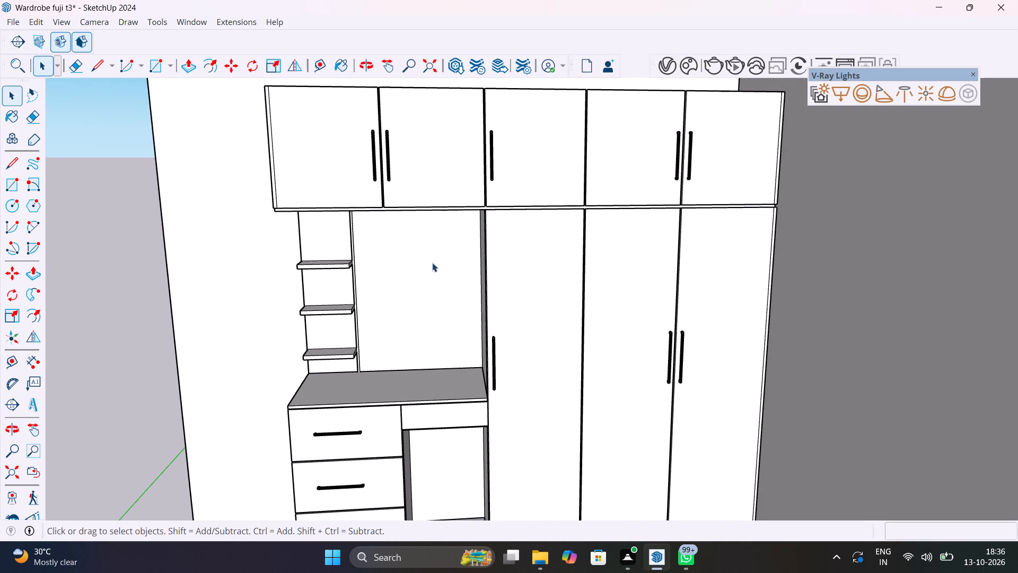
scroll(417, 277, "up", 5)
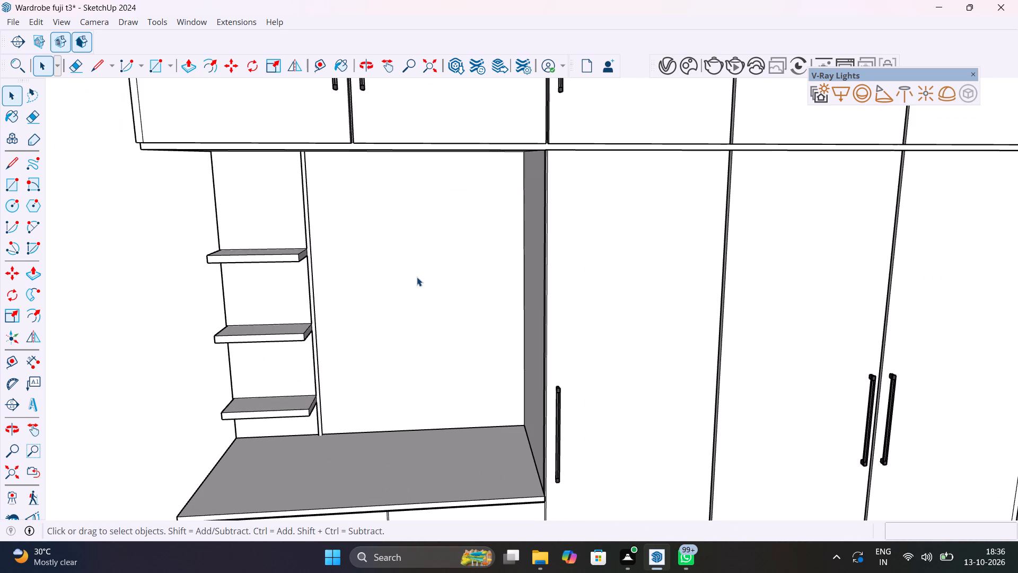
key("c")
left_click(405, 271)
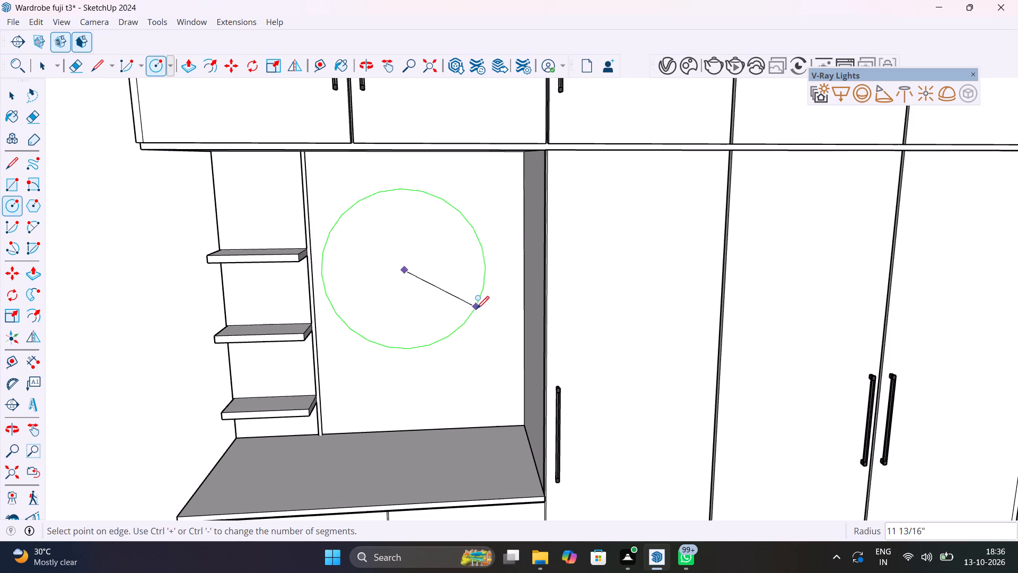
type("150")
key("s")
key("Return")
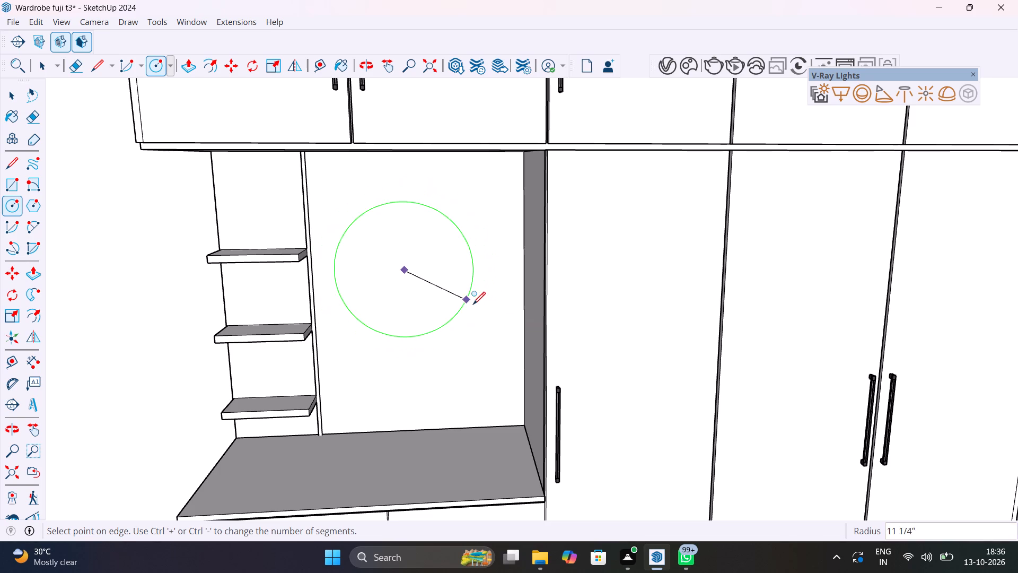
key("Escape")
left_click(424, 292)
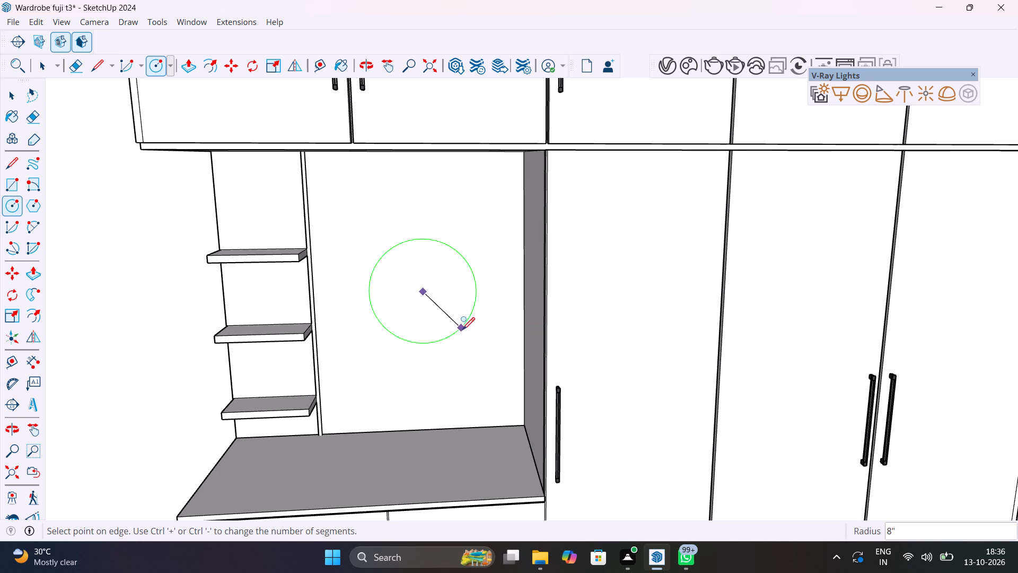
left_click(492, 355)
key("space")
Push/Pull the circular face above the desk outward by 1".
middle_click_drag(451, 314, 515, 364)
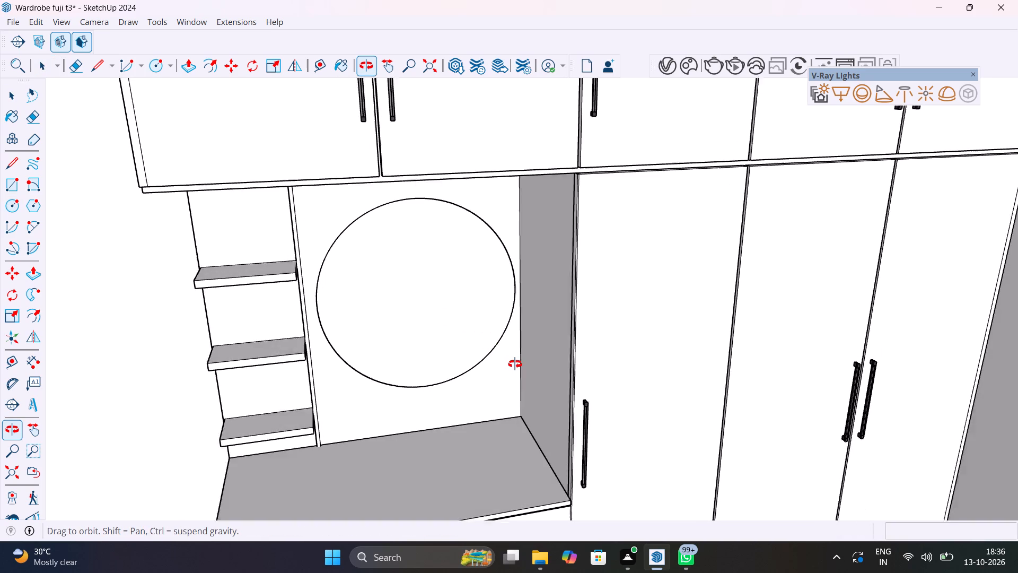
middle_click_drag(515, 364, 554, 368)
middle_click_drag(450, 310, 482, 319, "shift")
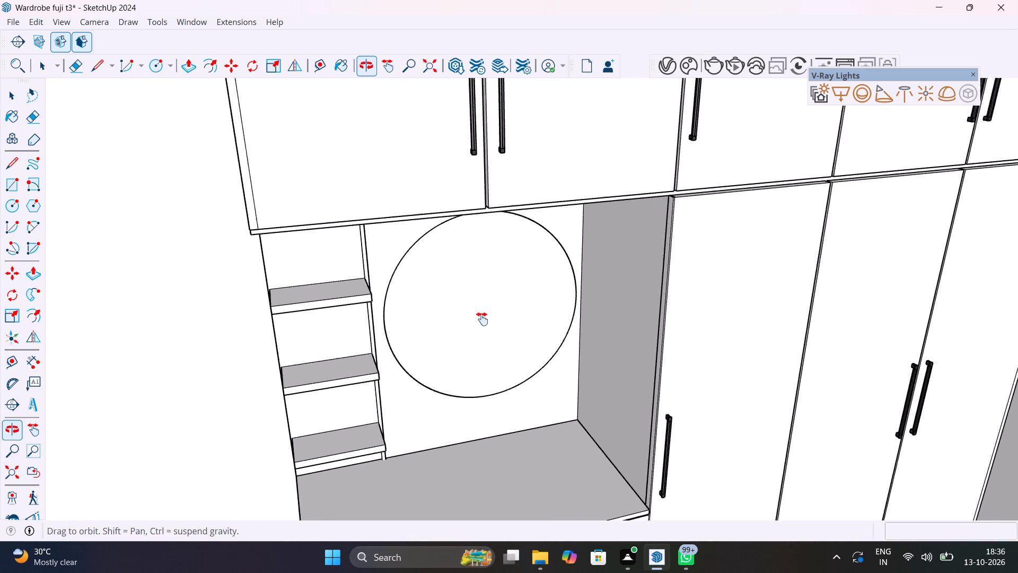
middle_click_drag(482, 319, 492, 241, "shift")
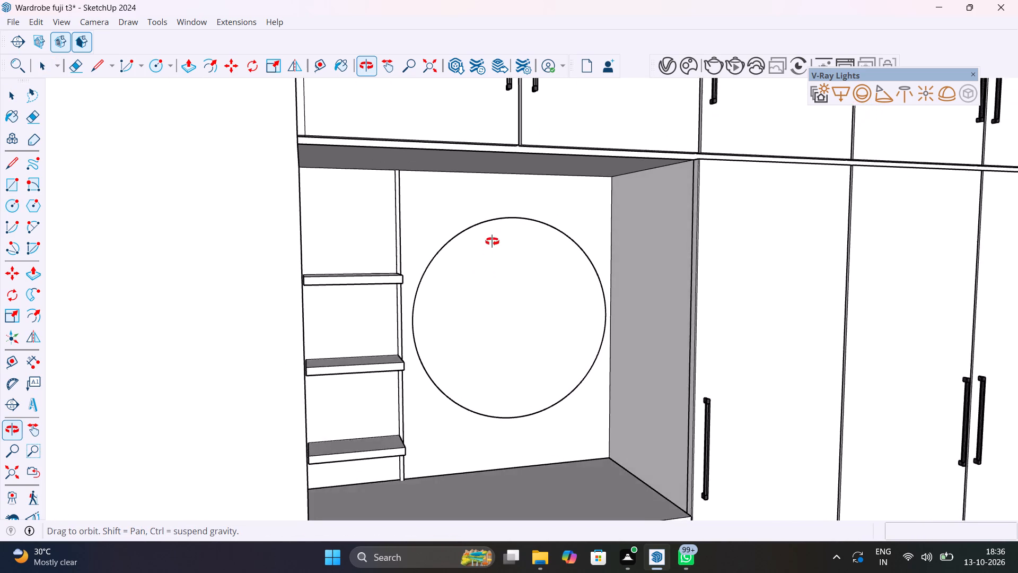
middle_click_drag(492, 241, 551, 253, "shift")
left_click(507, 276)
key("p")
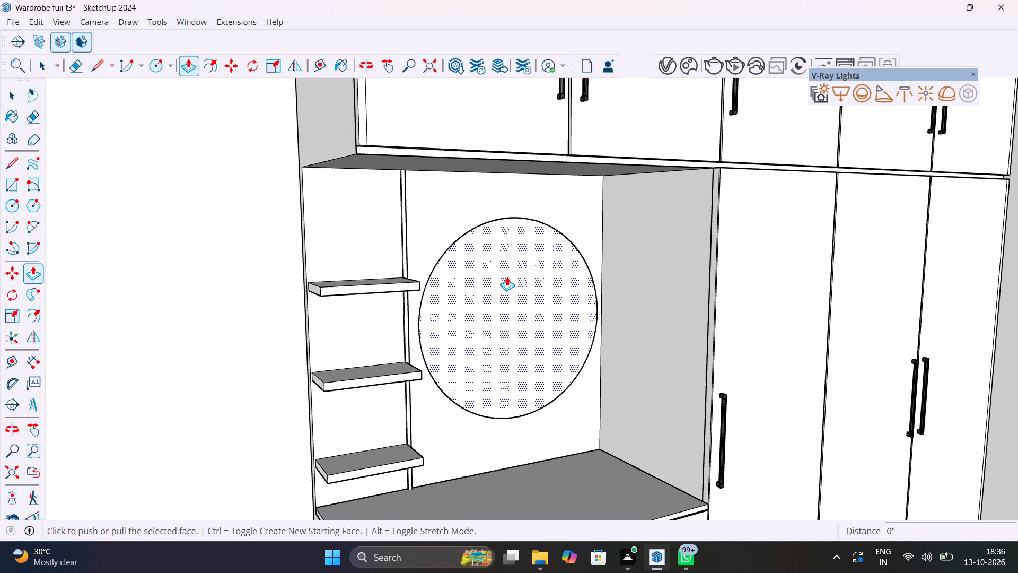
left_click(507, 276)
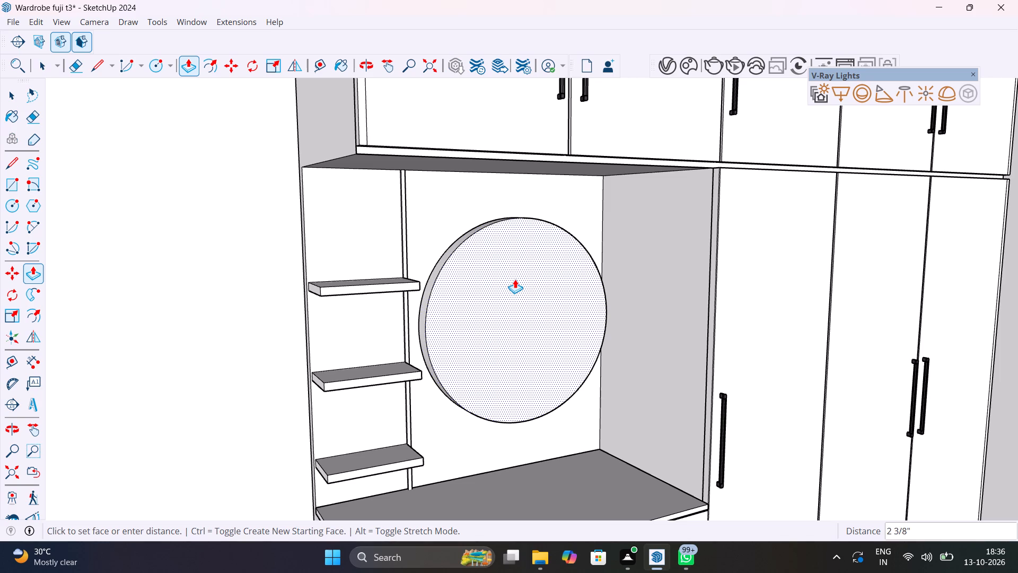
type("1\"")
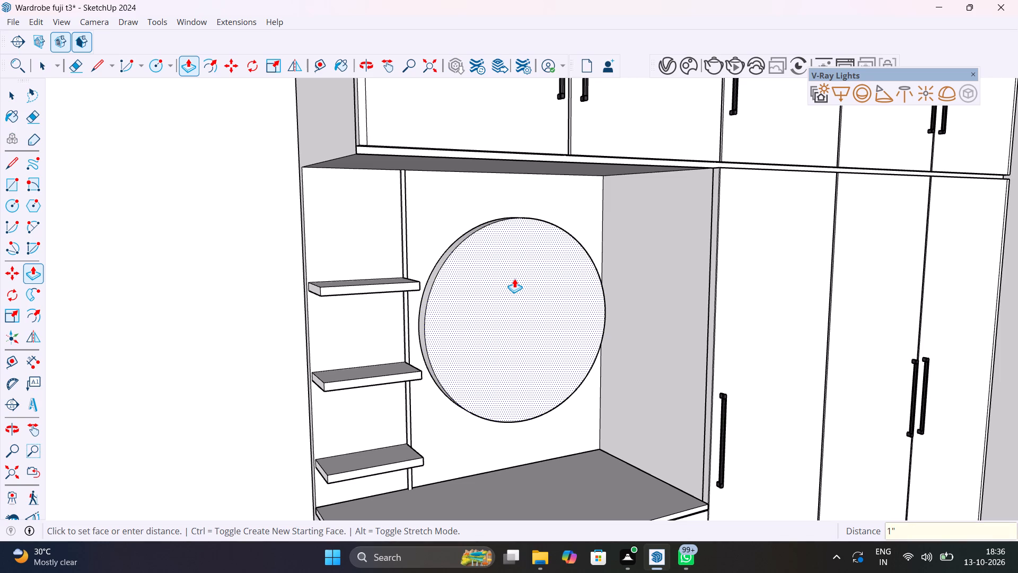
key("Return")
key("space")
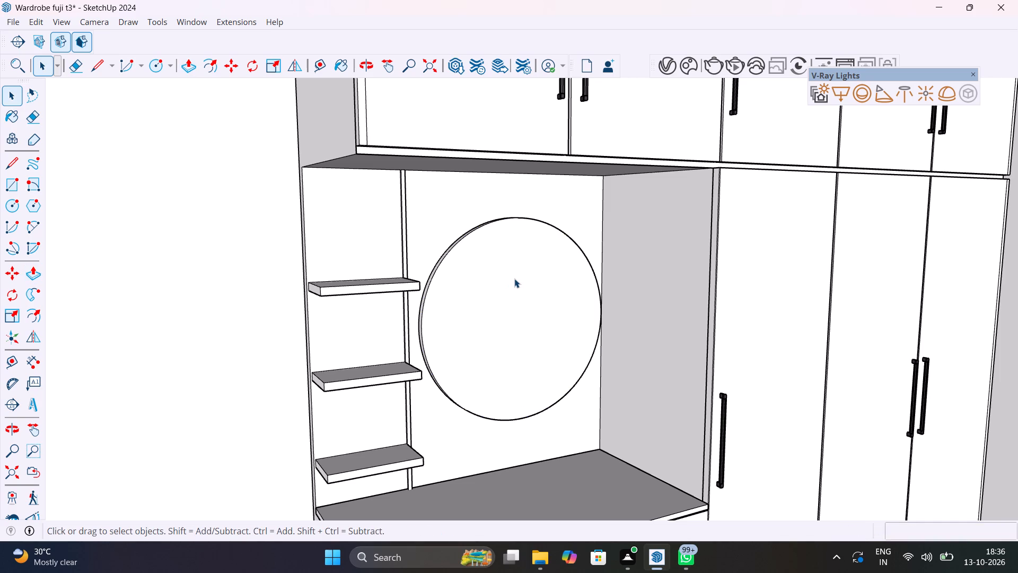
Make the whole round disc above the desk into a group.
triple_click(514, 279)
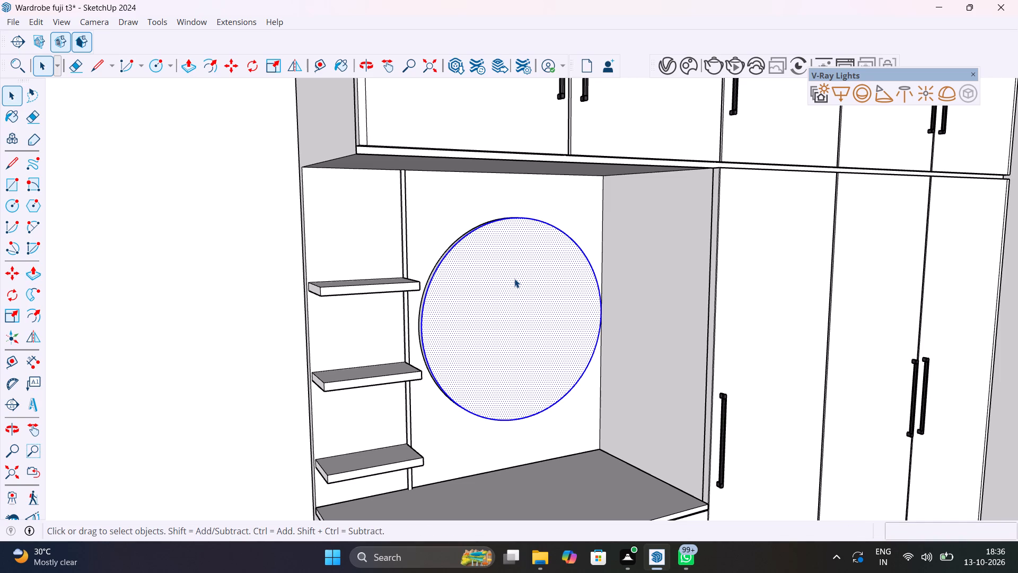
left_click(514, 279)
right_click(514, 279)
left_click(566, 129)
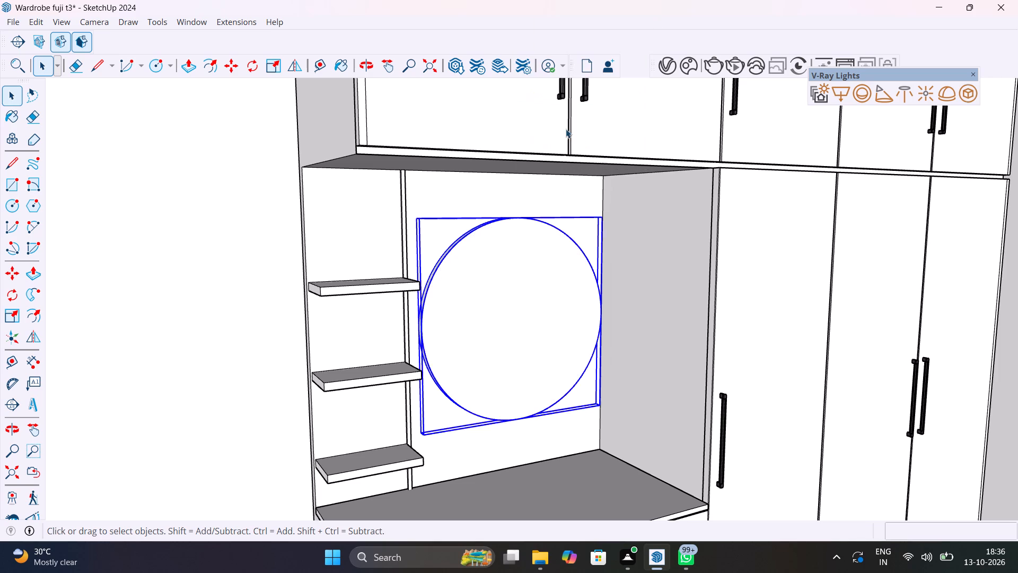
scroll(553, 214, "down", 13)
left_click(376, 280)
Examine the round disc above the desk and the whole wardrobe from several angles and distances.
scroll(557, 231, "up", 2)
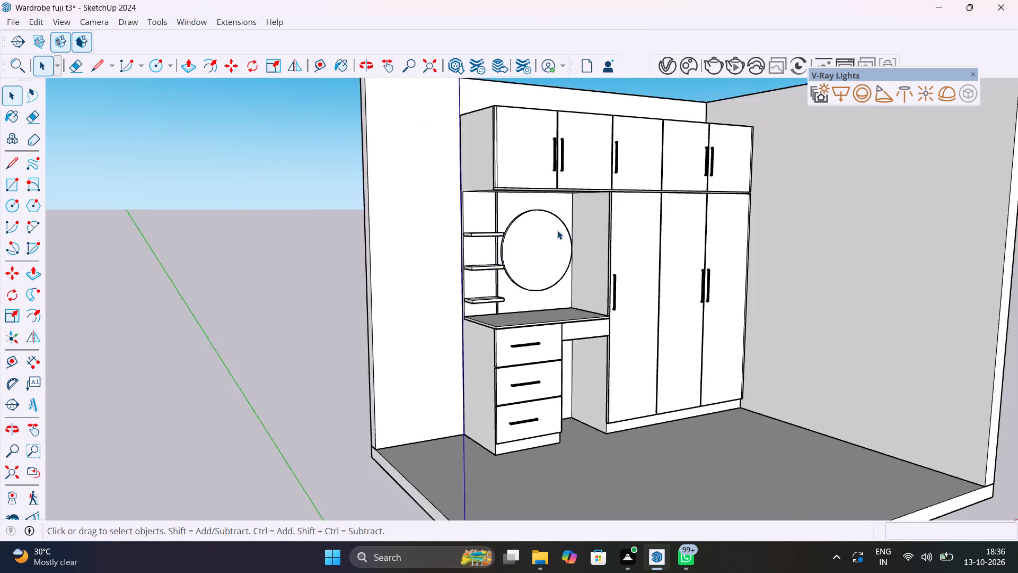
scroll(557, 230, "up", 8)
middle_click_drag(568, 294, 618, 361)
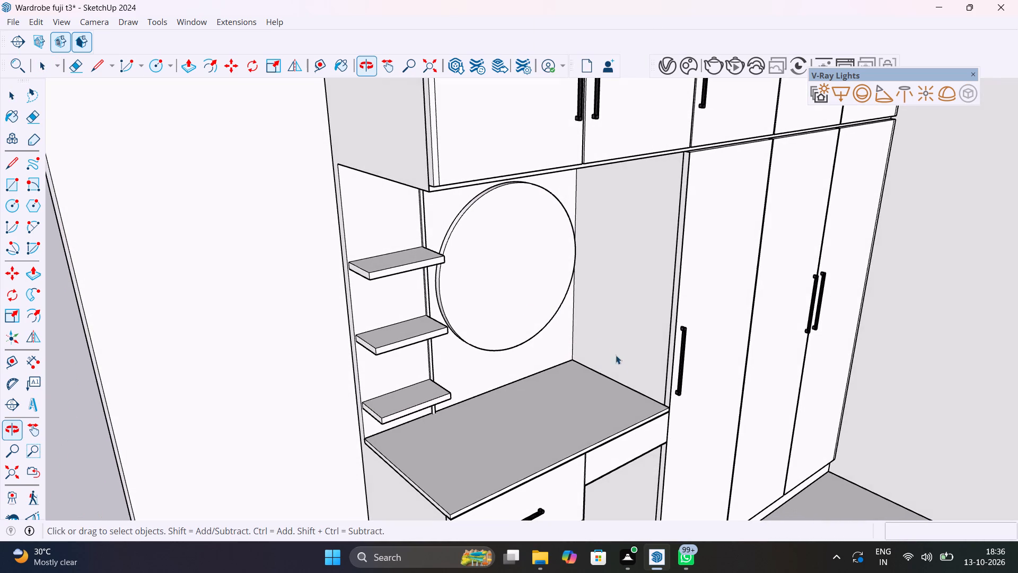
scroll(439, 223, "up", 15)
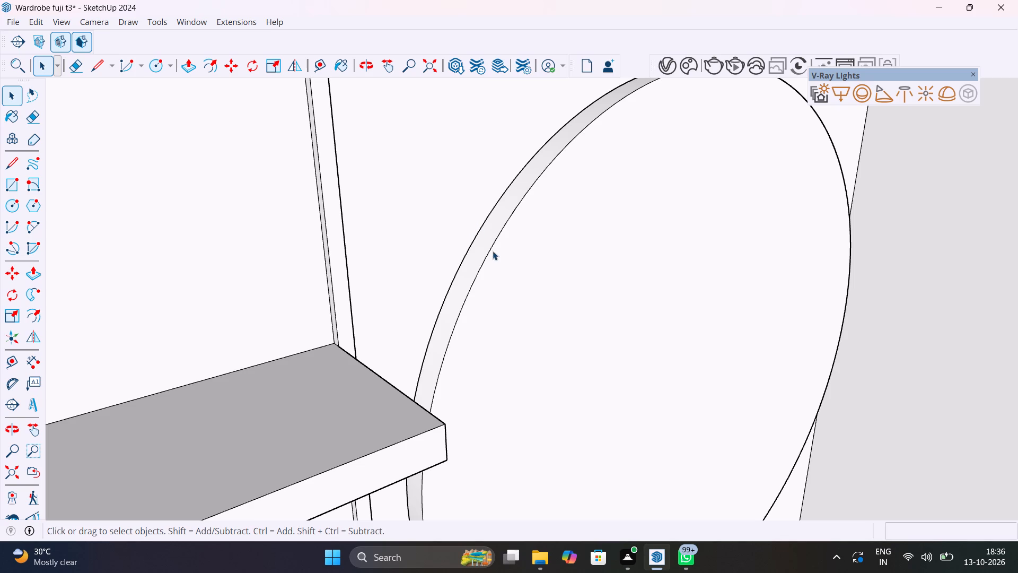
scroll(490, 247, "down", 7)
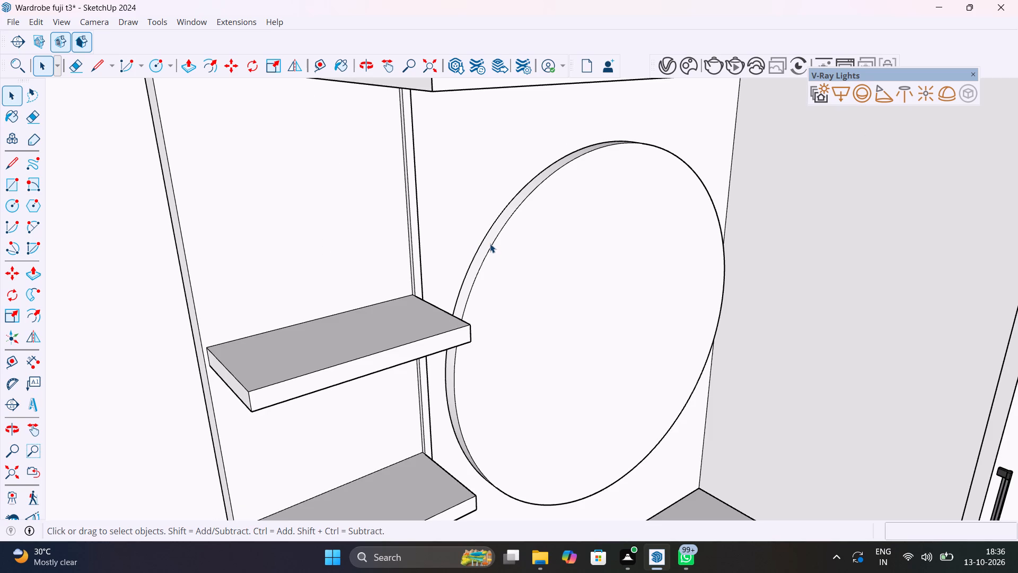
scroll(503, 248, "down", 2)
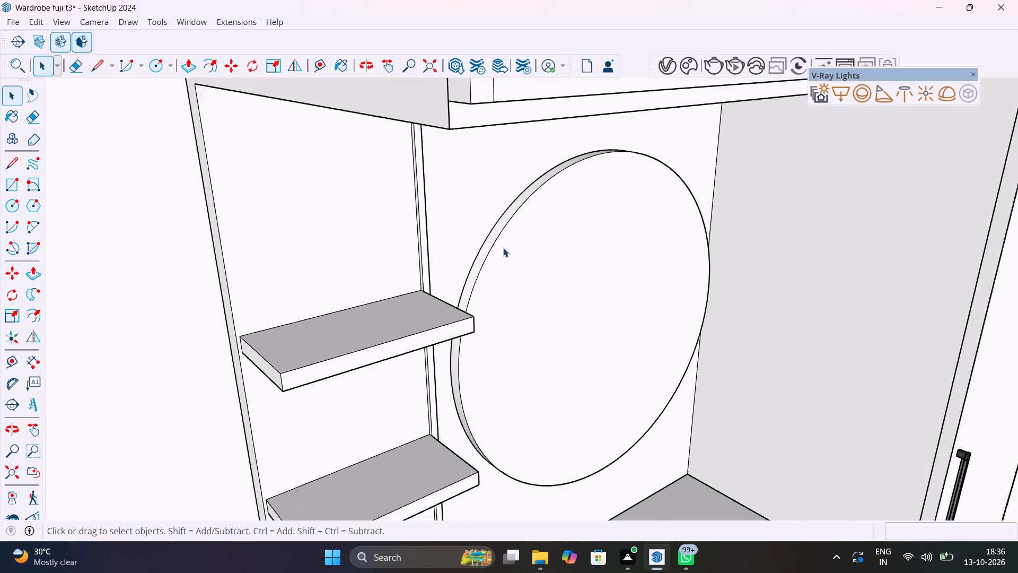
scroll(503, 248, "down", 1)
middle_click_drag(515, 261, 362, 250)
scroll(422, 254, "down", 9)
middle_click_drag(455, 266, 452, 265)
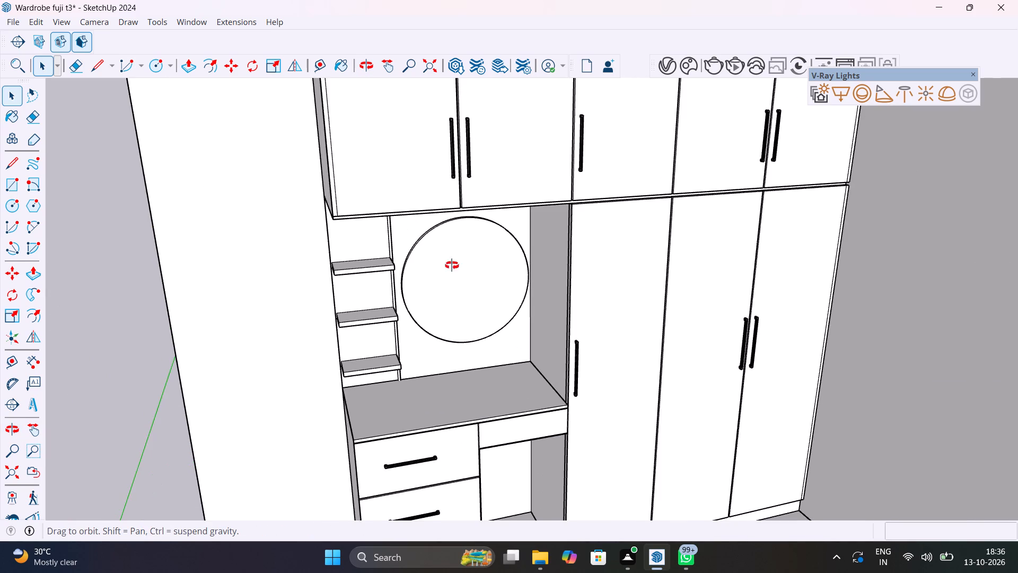
middle_click_drag(452, 265, 517, 299)
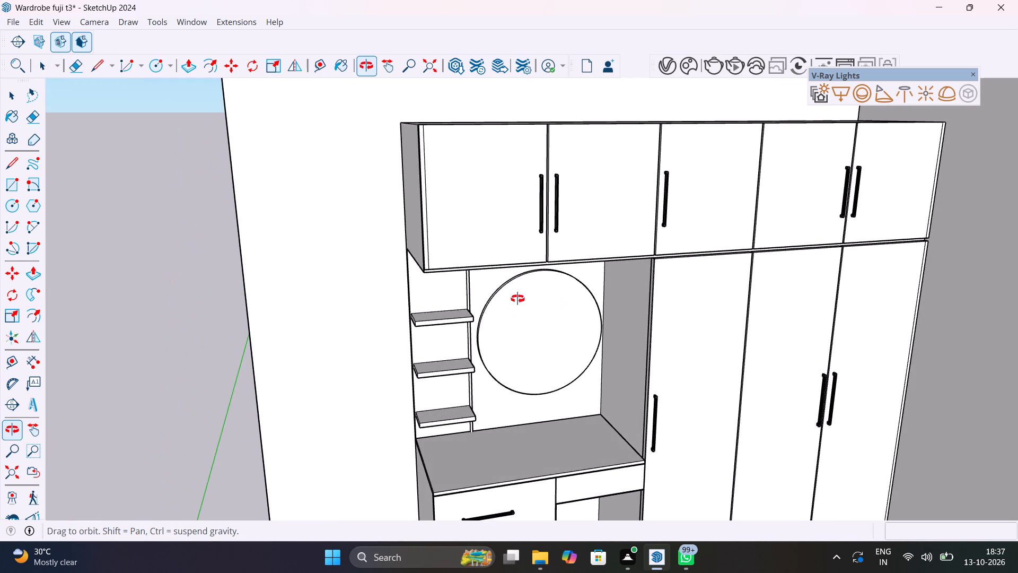
middle_click_drag(517, 299, 467, 301)
scroll(467, 301, "down", 4)
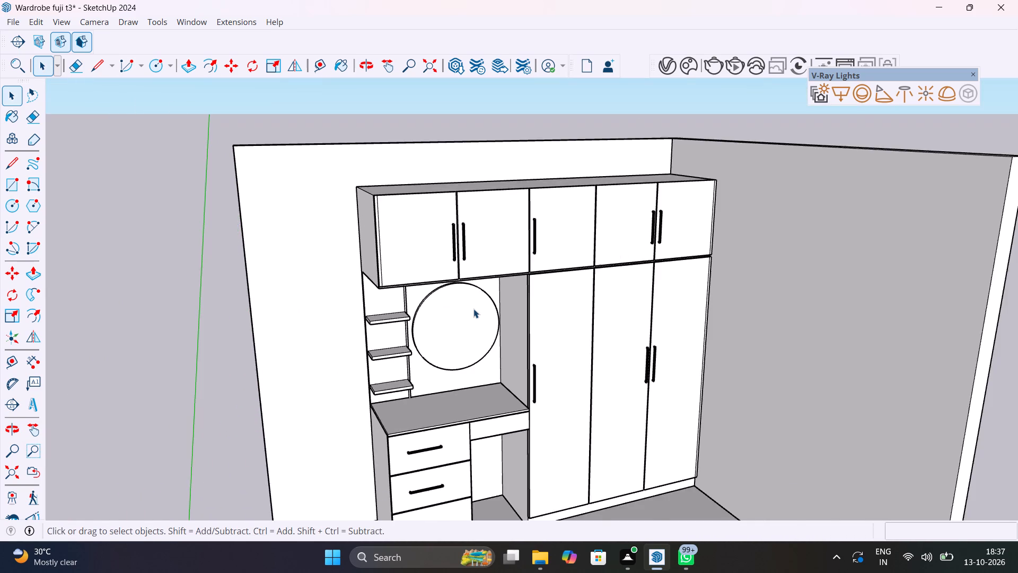
scroll(473, 309, "up", 8)
middle_click_drag(431, 322, 502, 229)
scroll(485, 267, "down", 7)
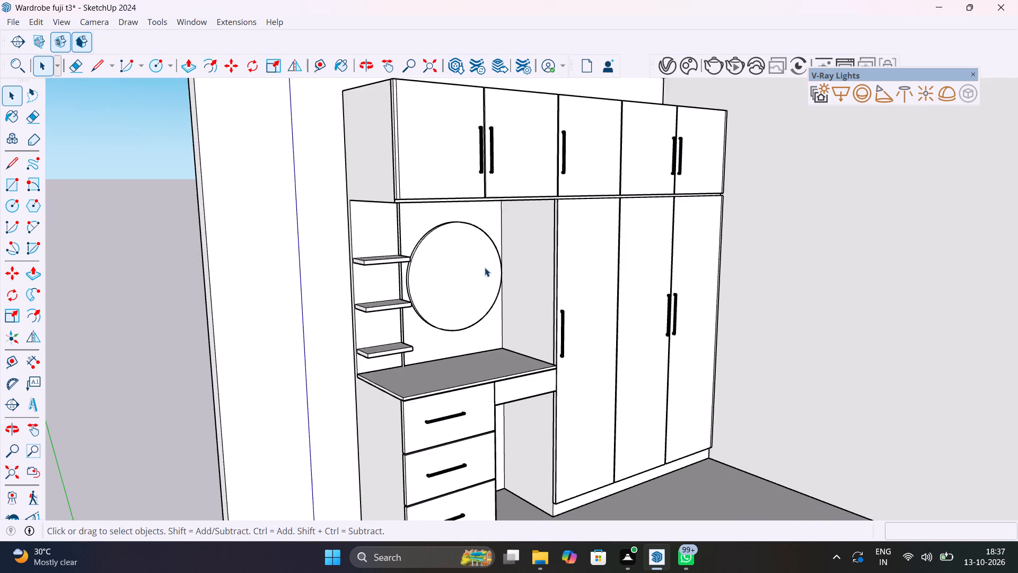
scroll(485, 267, "down", 4)
middle_click_drag(482, 286, 377, 307)
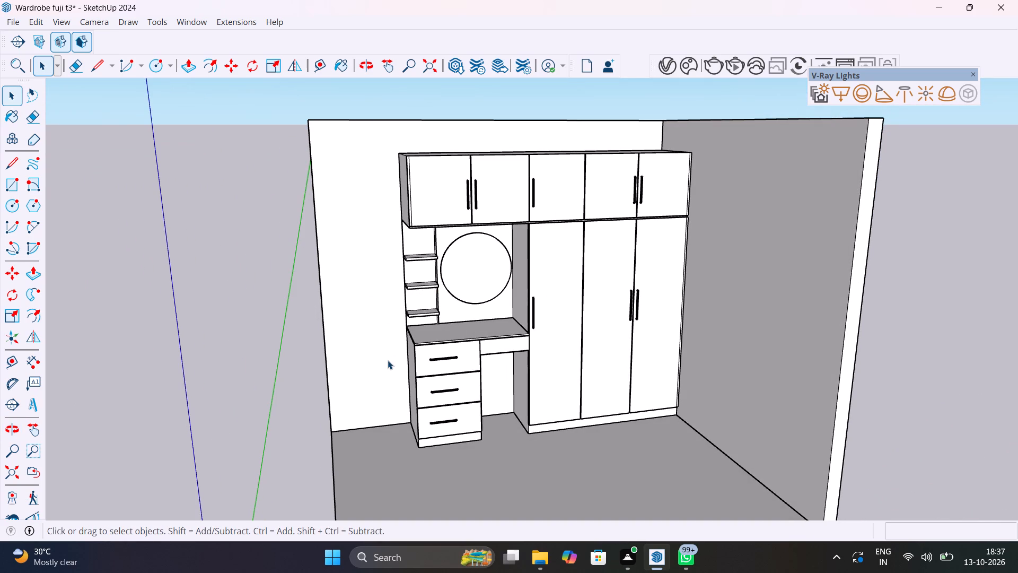
scroll(388, 360, "up", 5)
scroll(388, 360, "down", 5)
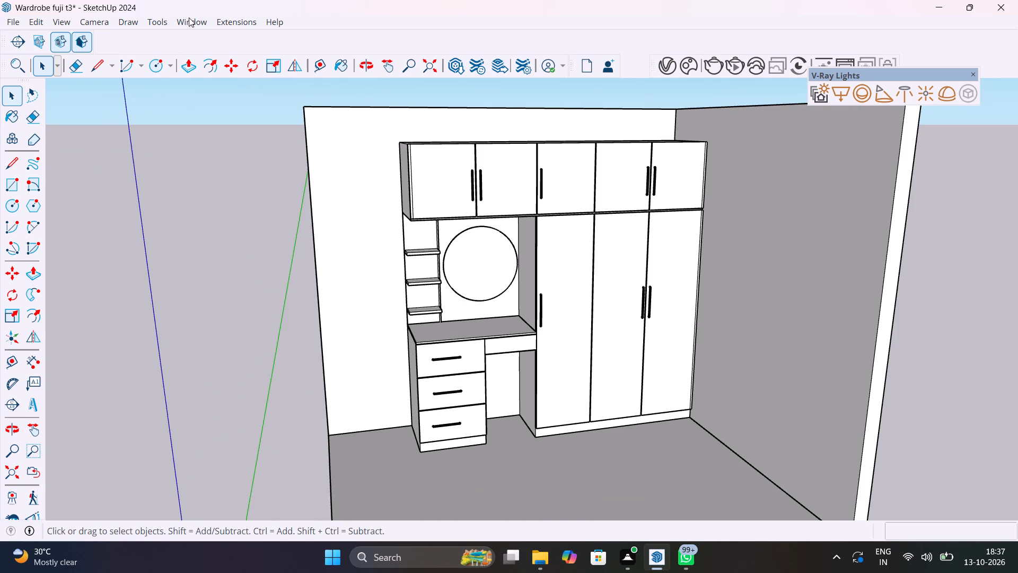
Open the Chaos Cosmos browser, clear the curtain search and show only the downloaded 3D models.
left_click(692, 73)
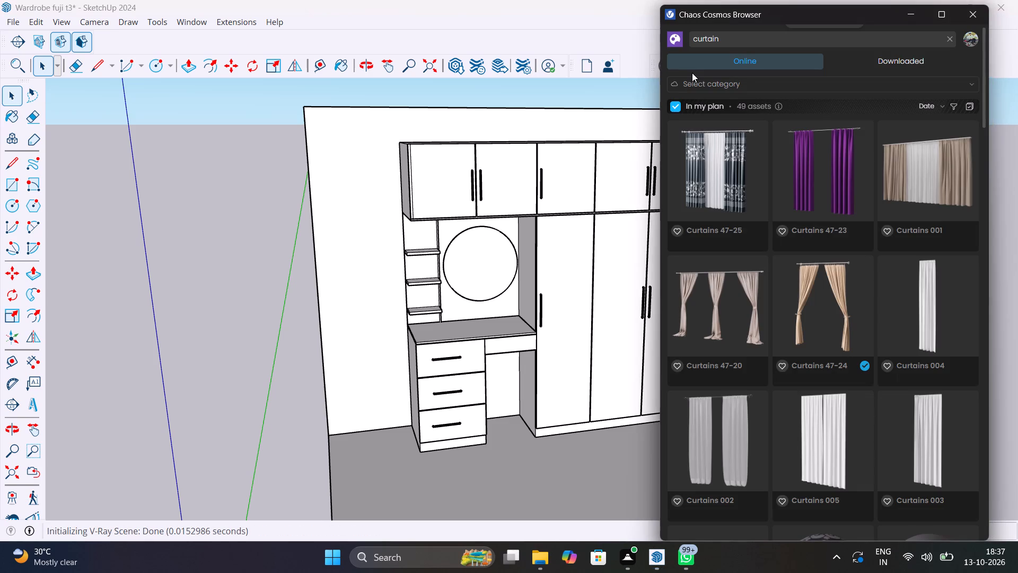
left_click(908, 63)
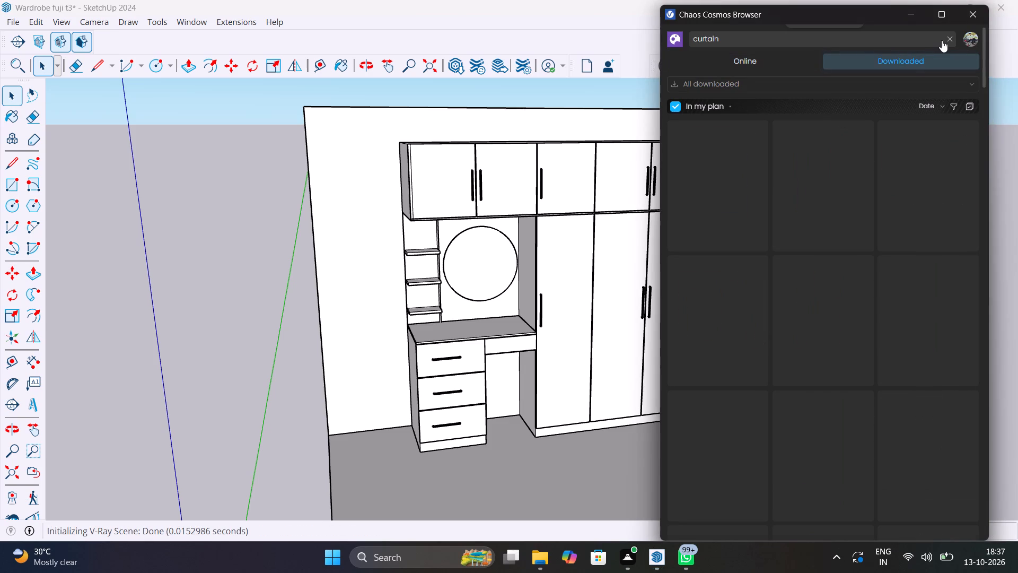
left_click(950, 37)
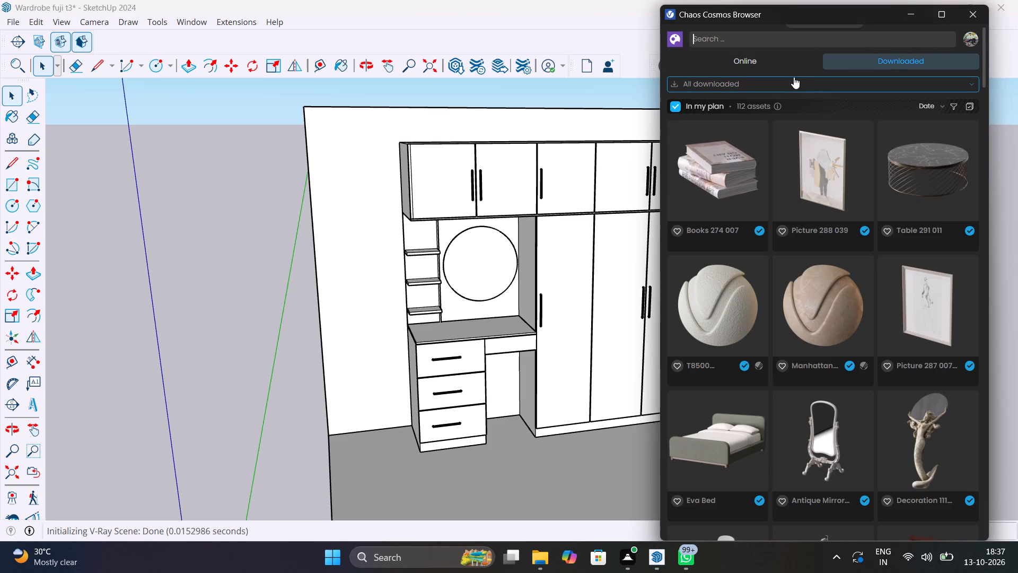
left_click(793, 84)
left_click(785, 107)
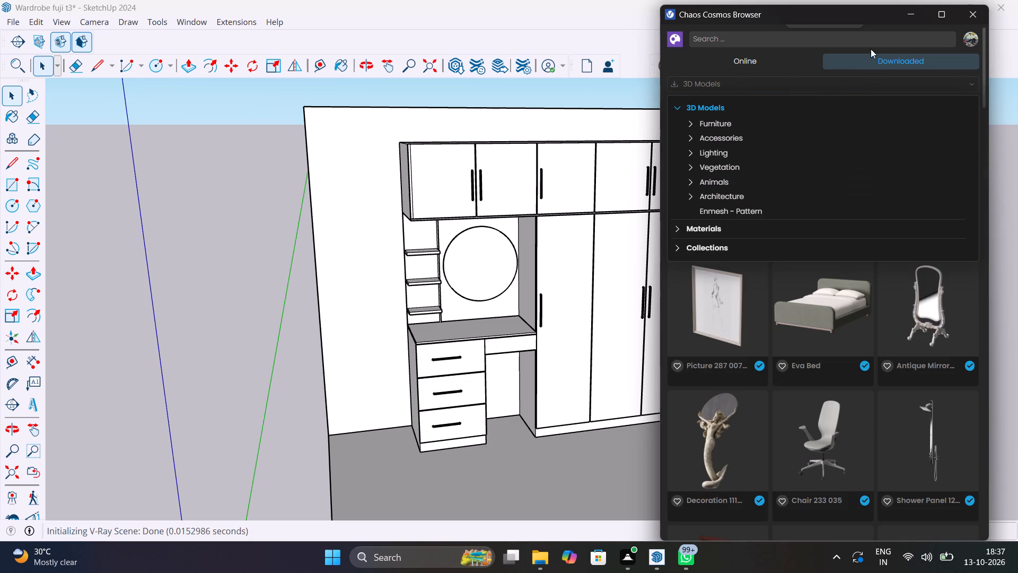
left_click(868, 66)
Import the Potted Plant 50-24 asset and place it on the lowest open shelf above the desk.
scroll(873, 164, "down", 11)
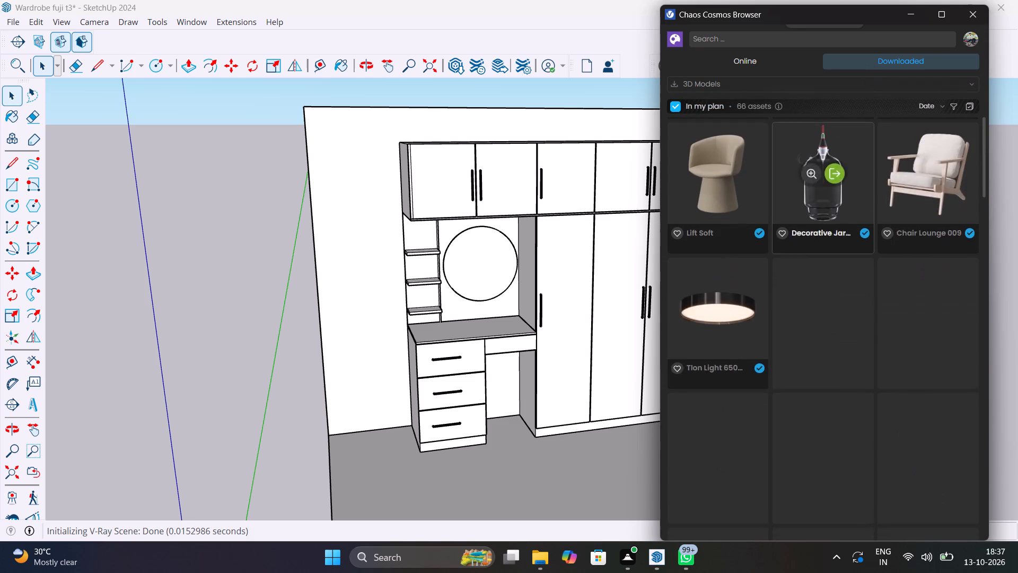
scroll(873, 189, "down", 3)
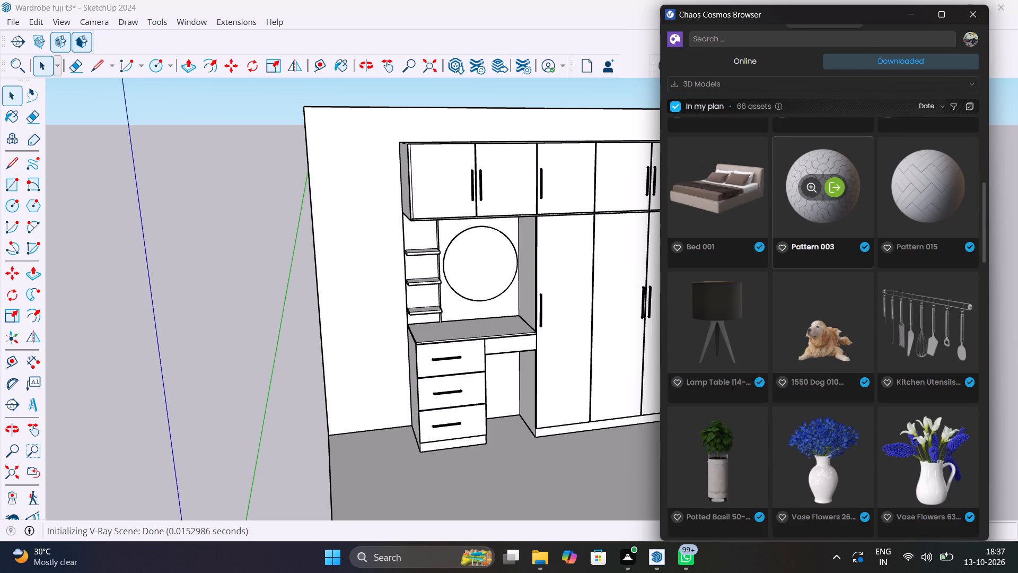
scroll(784, 353, "down", 2)
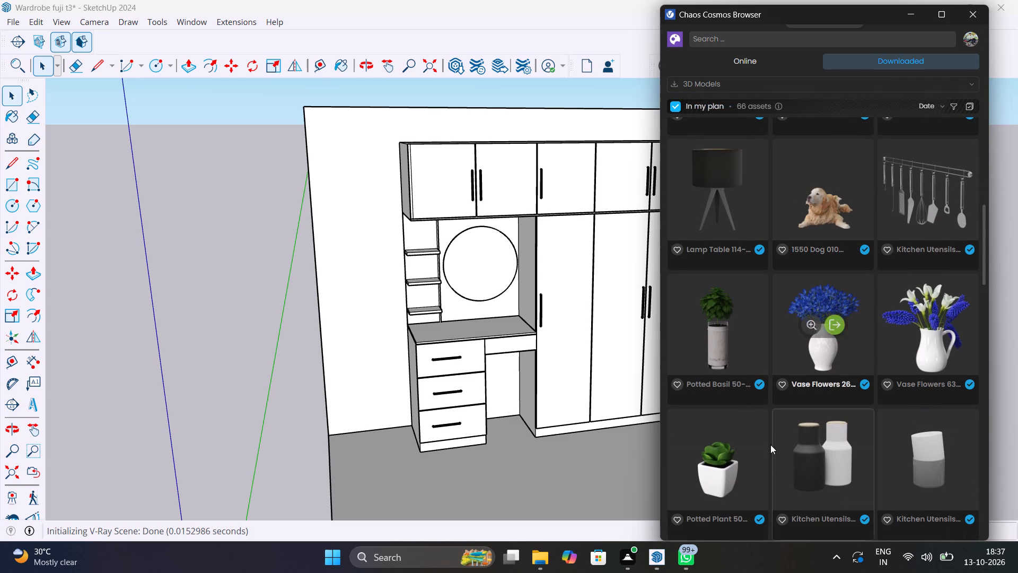
scroll(763, 446, "down", 1)
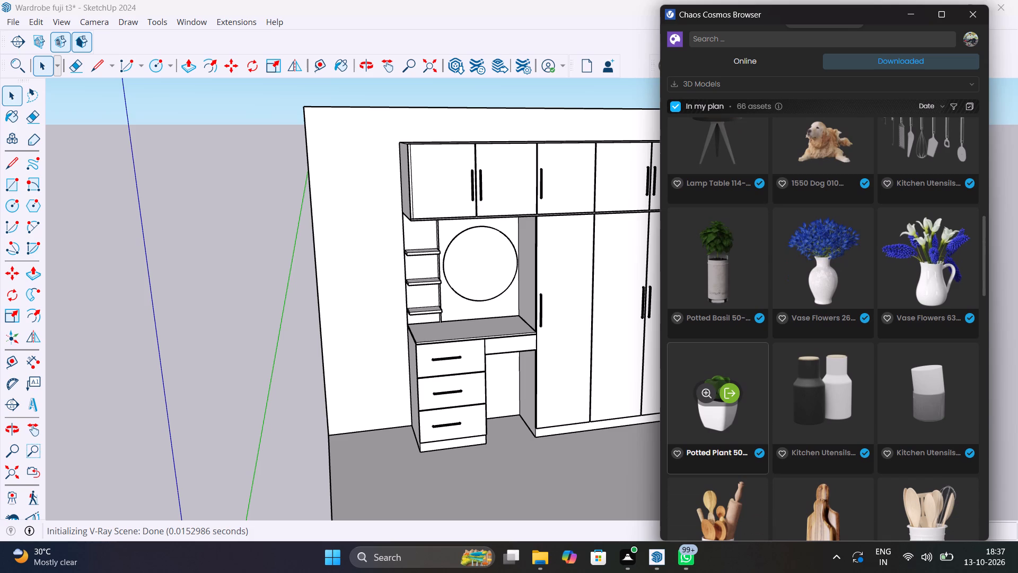
left_click(730, 395)
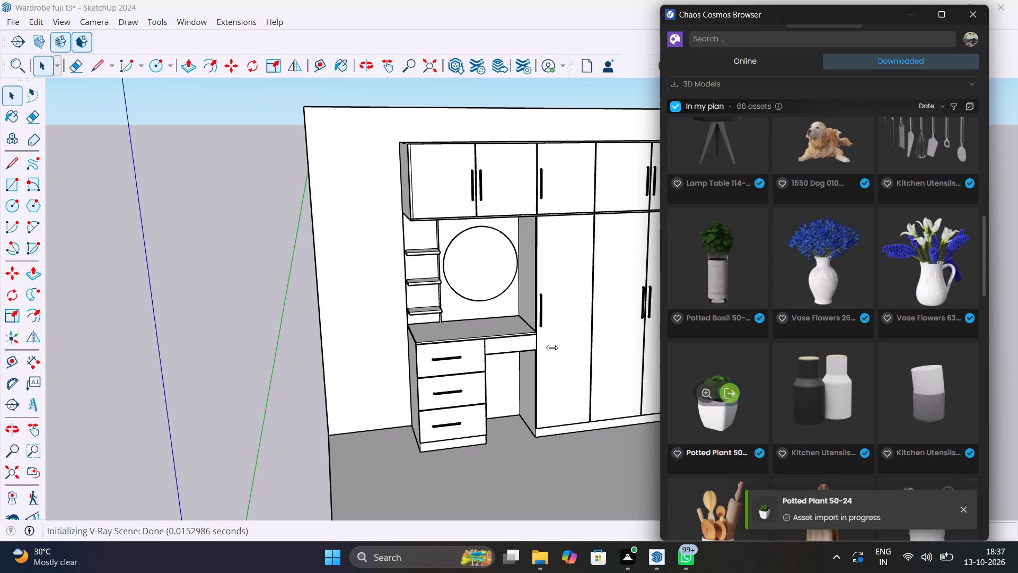
scroll(424, 308, "up", 11)
middle_click_drag(431, 314, 449, 323)
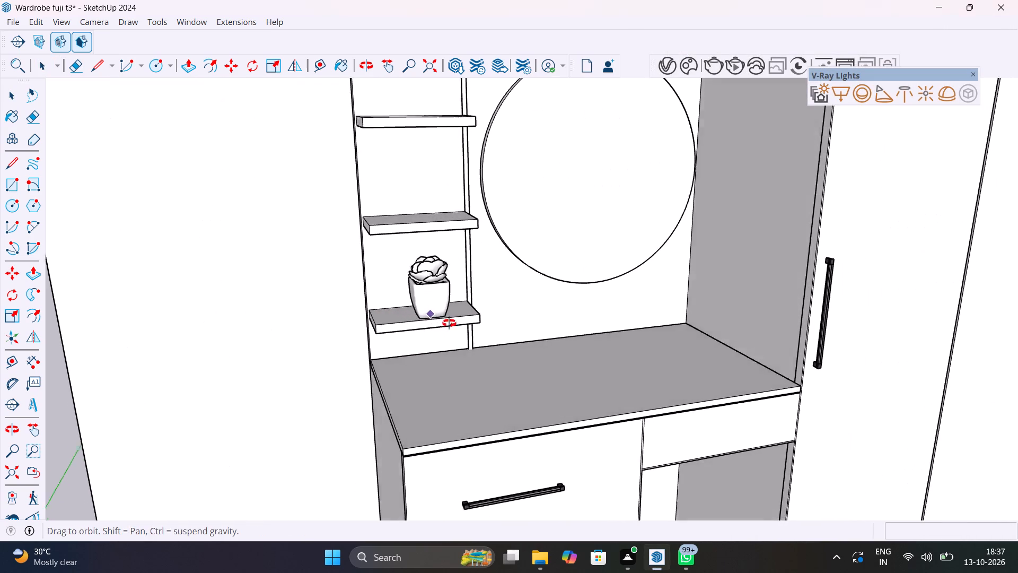
middle_click_drag(449, 323, 526, 314)
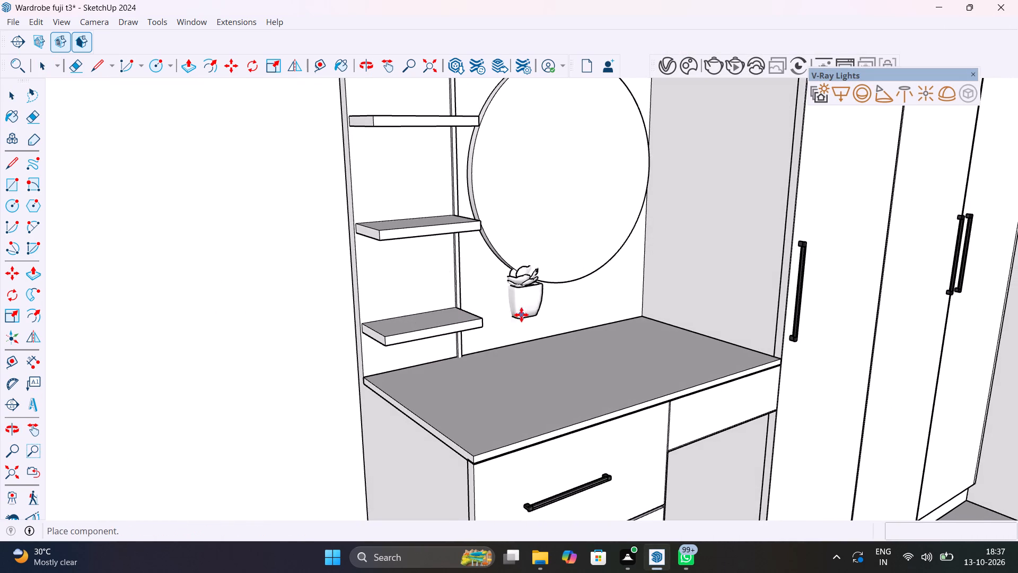
scroll(410, 333, "up", 9)
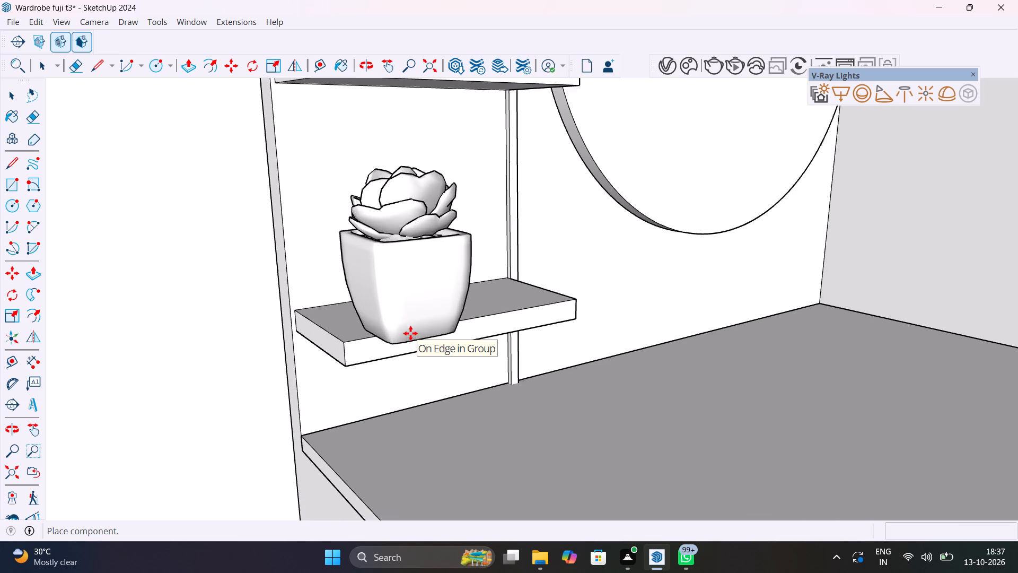
scroll(410, 333, "up", 1)
left_click(392, 317)
scroll(403, 318, "down", 11)
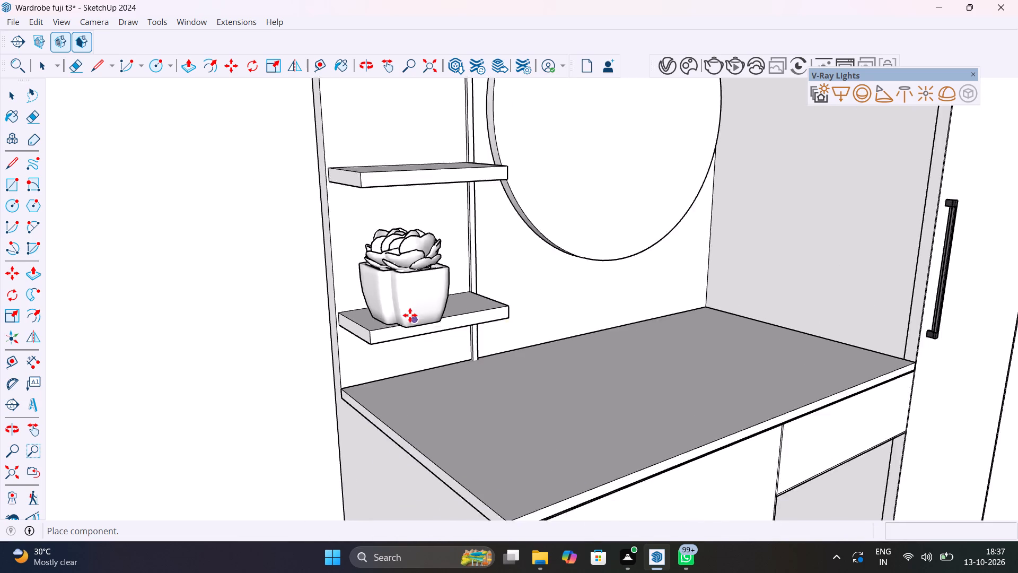
scroll(410, 315, "down", 3)
key("space")
Import the Vase Flowers 26-02 asset and place it on the top open shelf beside the round disc.
scroll(410, 315, "down", 7)
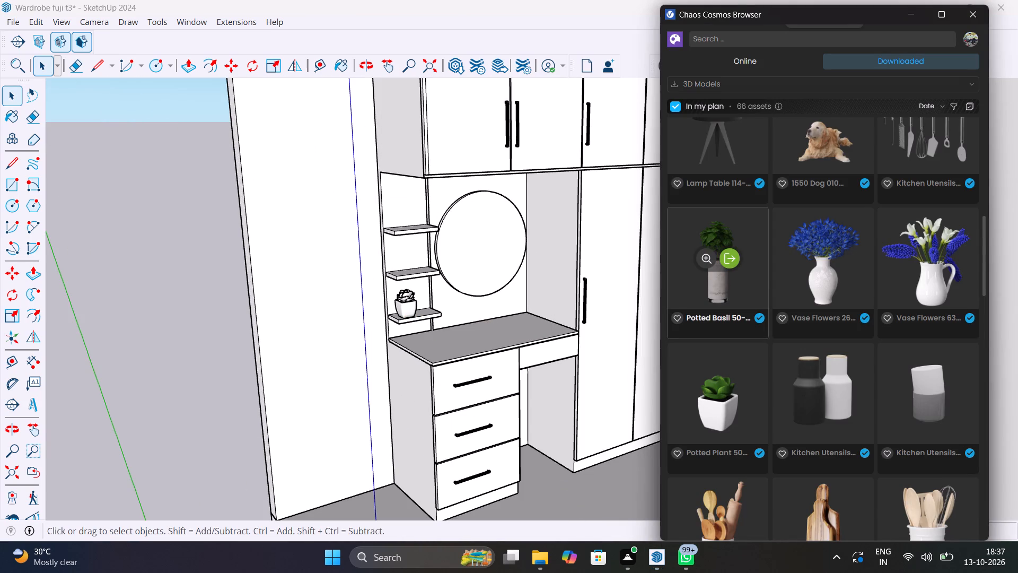
scroll(754, 287, "down", 3)
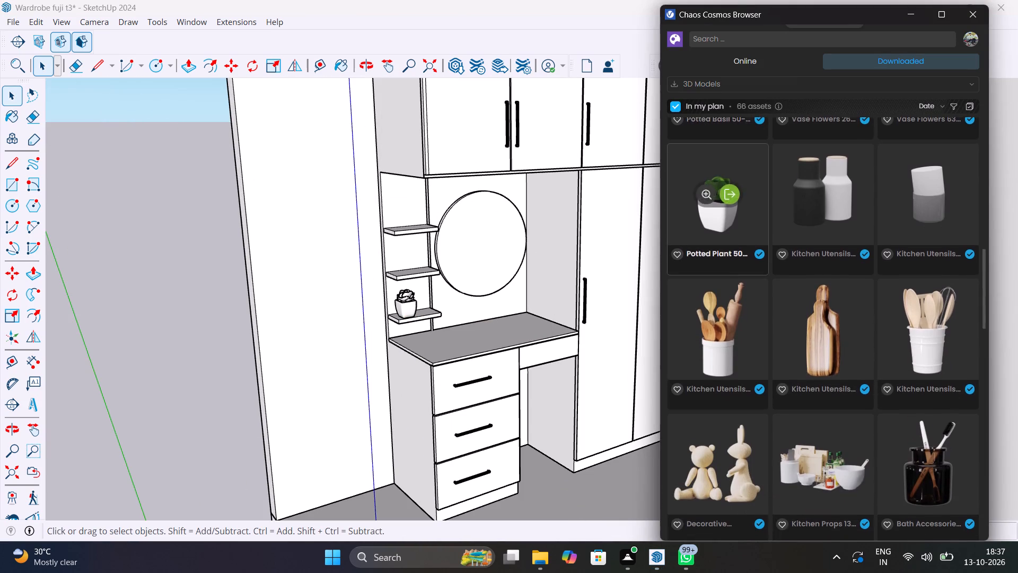
scroll(754, 287, "down", 1)
scroll(754, 287, "up", 4)
left_click(835, 258)
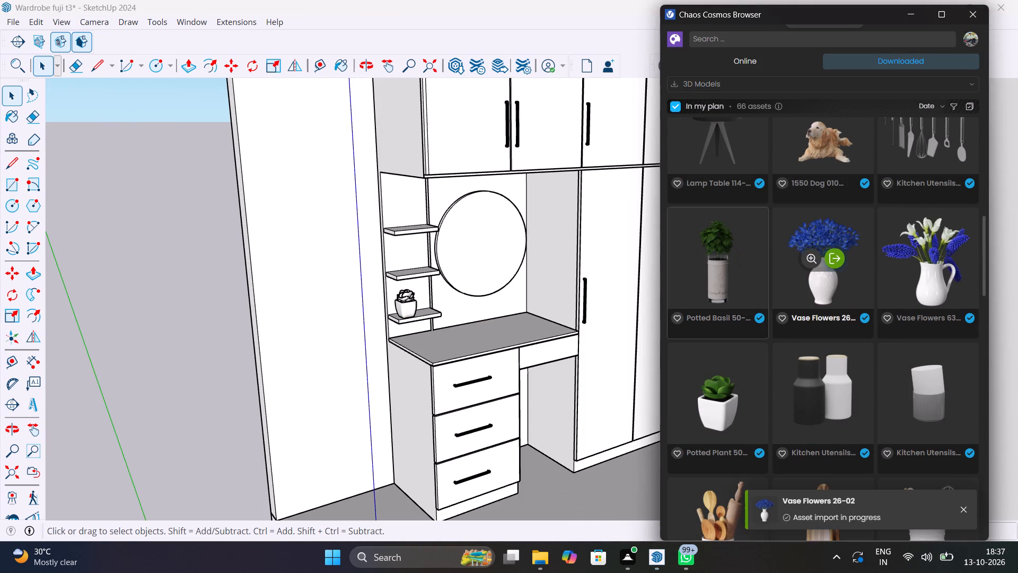
scroll(614, 221, "down", 6)
scroll(478, 225, "up", 11)
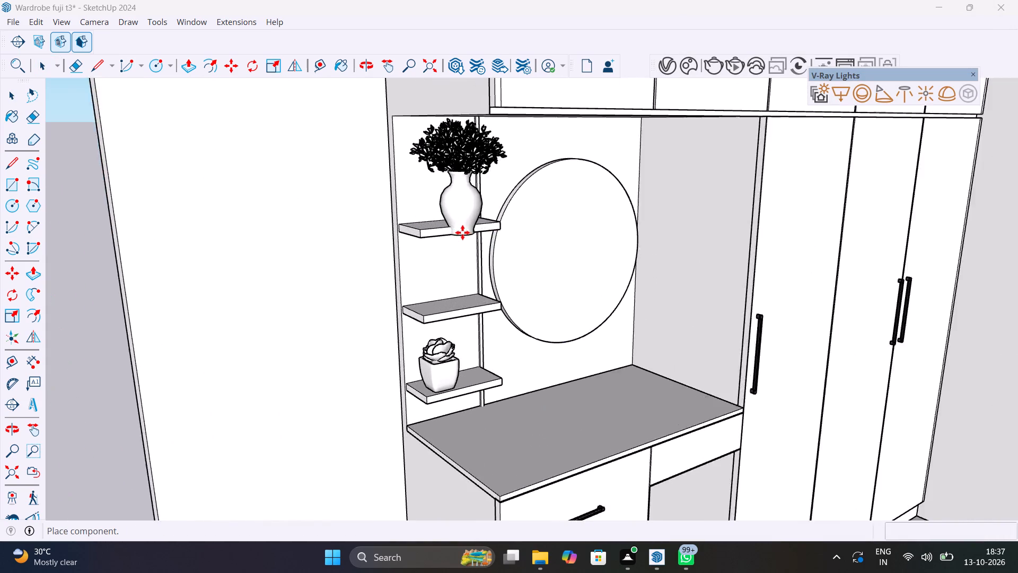
scroll(462, 232, "up", 4)
middle_click_drag(462, 232, 515, 345)
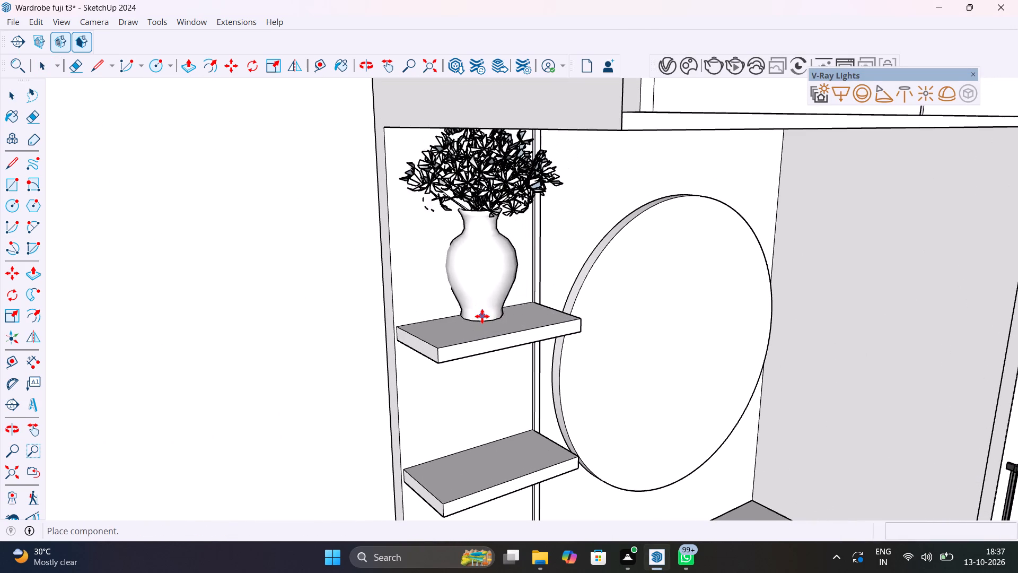
left_click(480, 325)
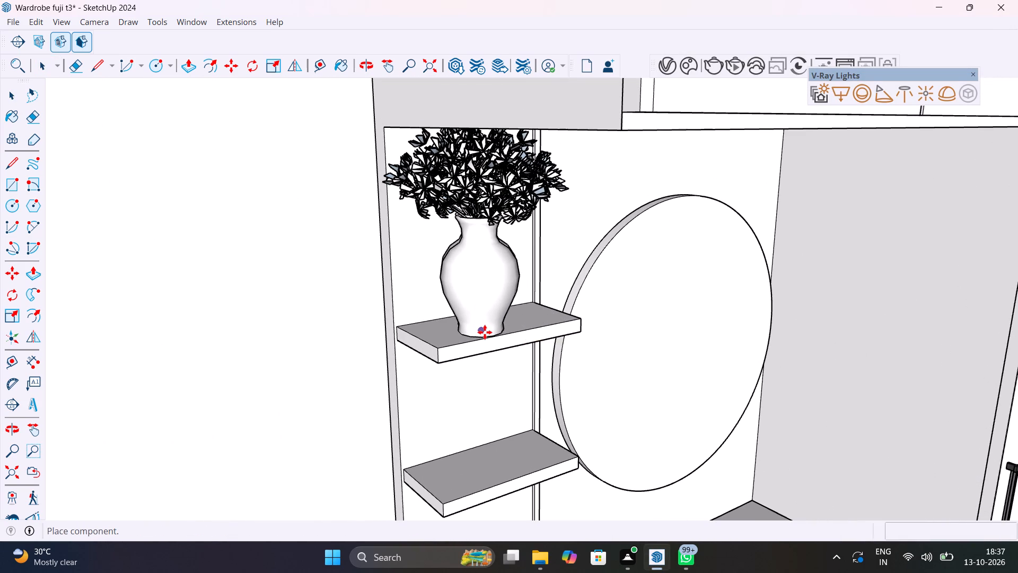
key("space")
Scale down the flower vase on the top shelf from a lower corner of its bounding box.
type("s")
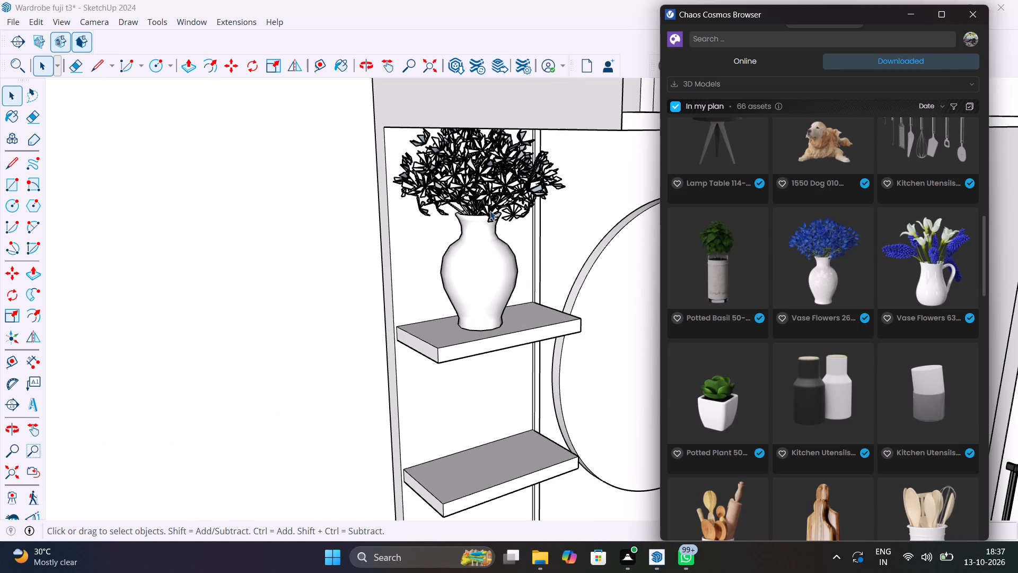
left_click(488, 199)
key("s")
scroll(488, 199, "down", 4)
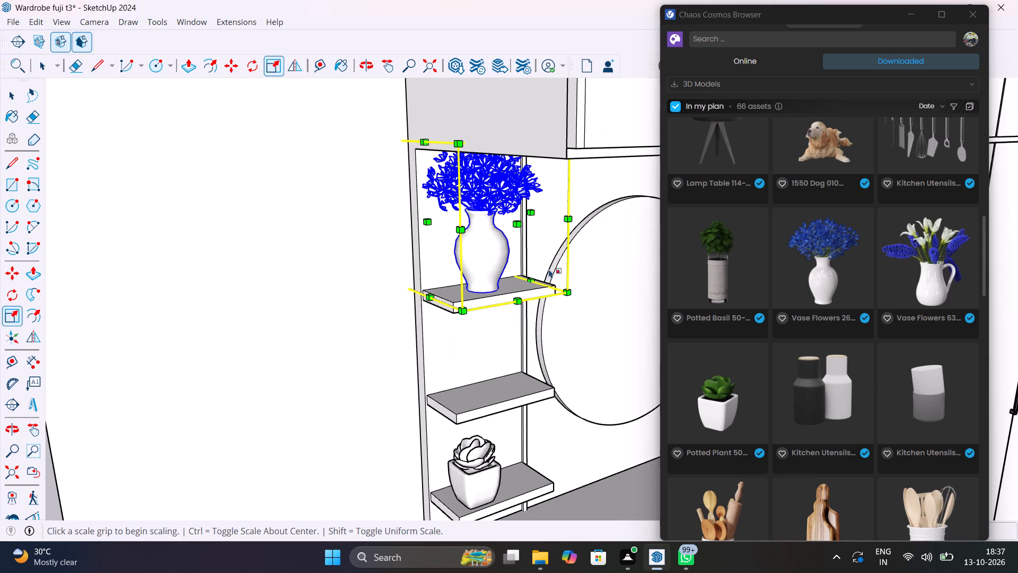
left_click(570, 293)
left_click(531, 274)
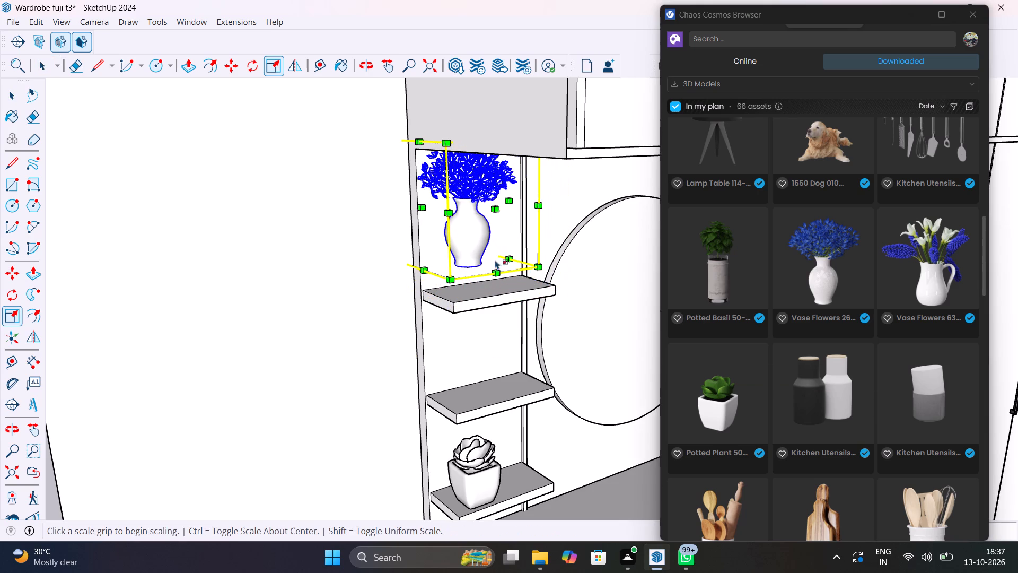
Move the scaled flower vase down onto the top open shelf, using its lower bounding-box corner as the reference.
key("m")
left_click(536, 267)
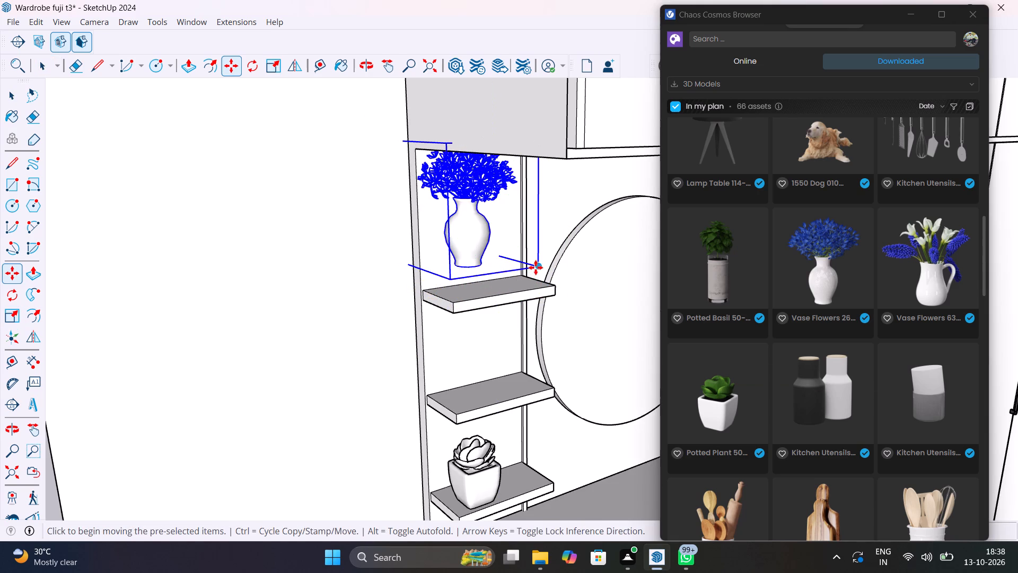
left_click(553, 293)
scroll(497, 262, "up", 4)
middle_click_drag(498, 262, 587, 272)
scroll(587, 272, "up", 1)
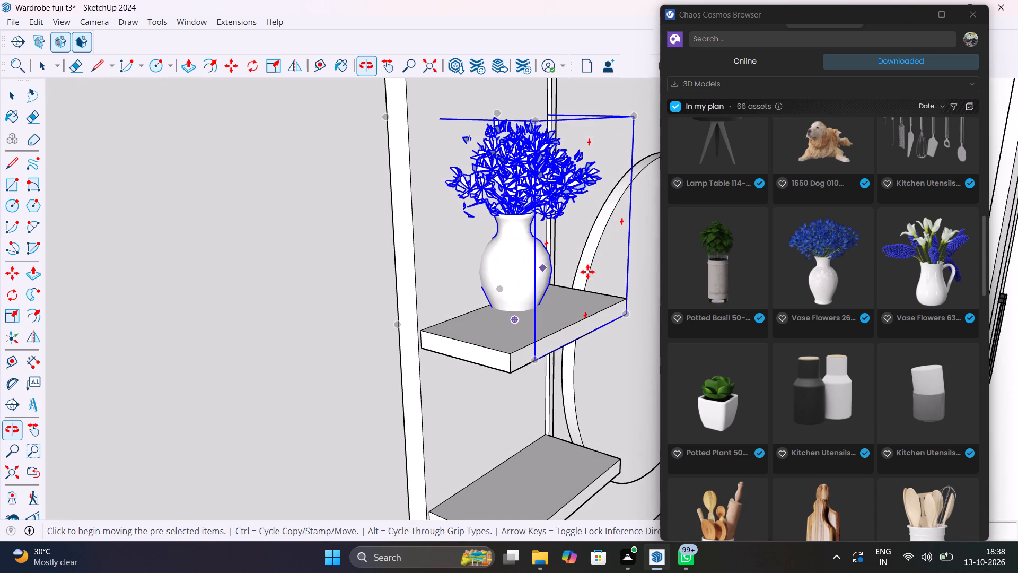
Reposition the flower vase on the top open shelf, finishing with its lower bounding-box corner moved onto the shelf's front face.
left_click(555, 246)
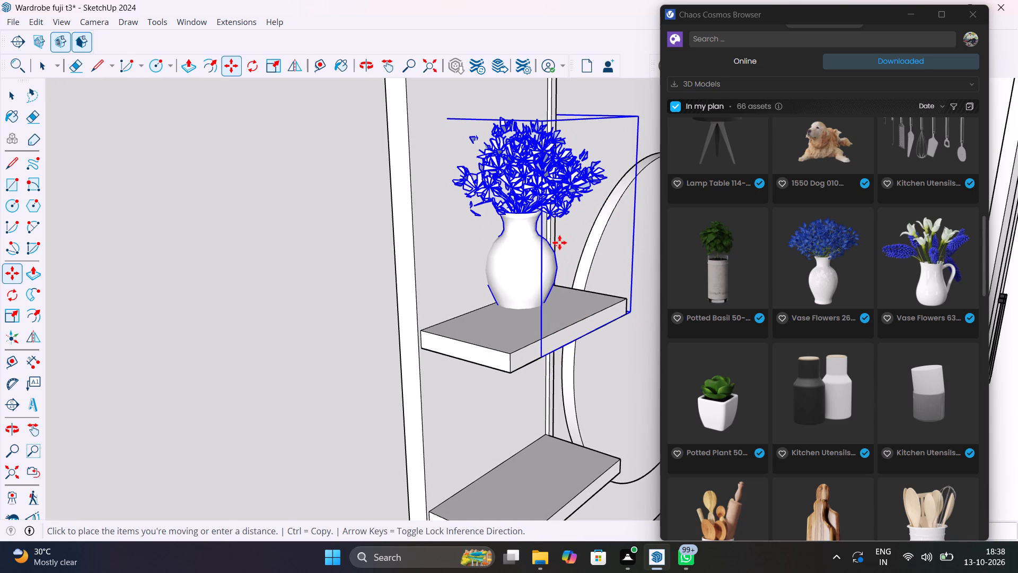
left_click(559, 242)
key("Escape")
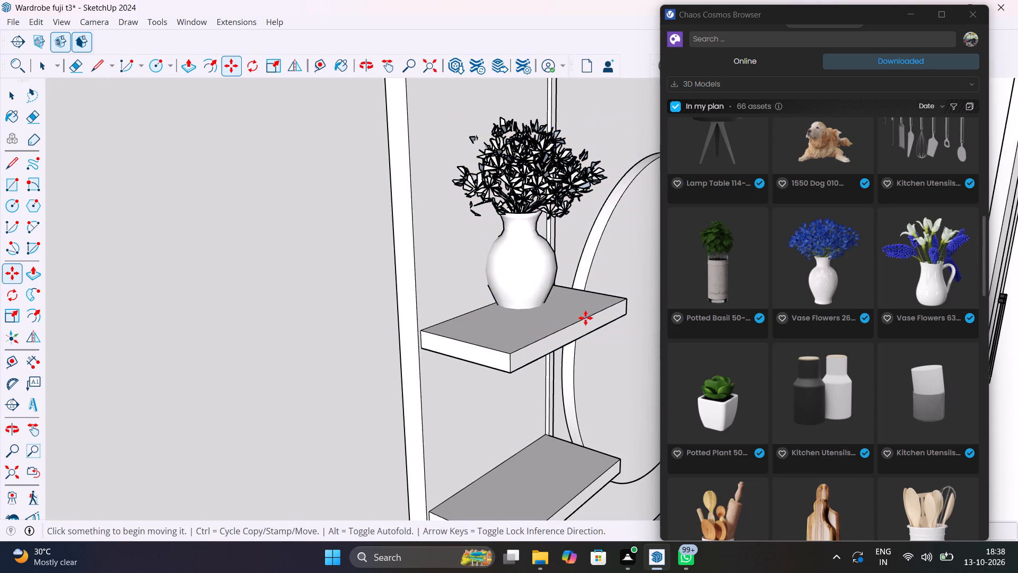
key("space")
left_click(543, 282)
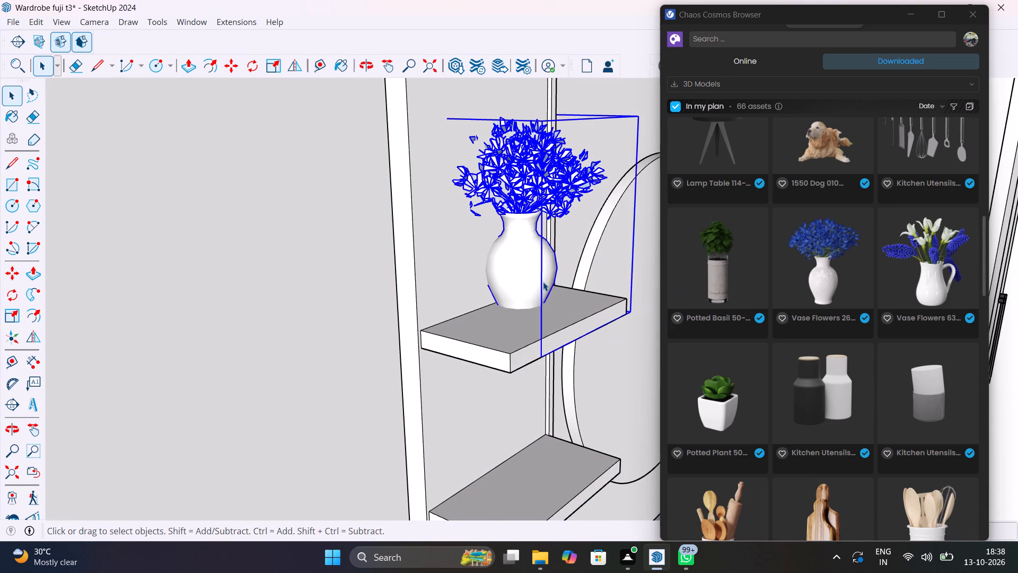
key("m")
left_click(543, 282)
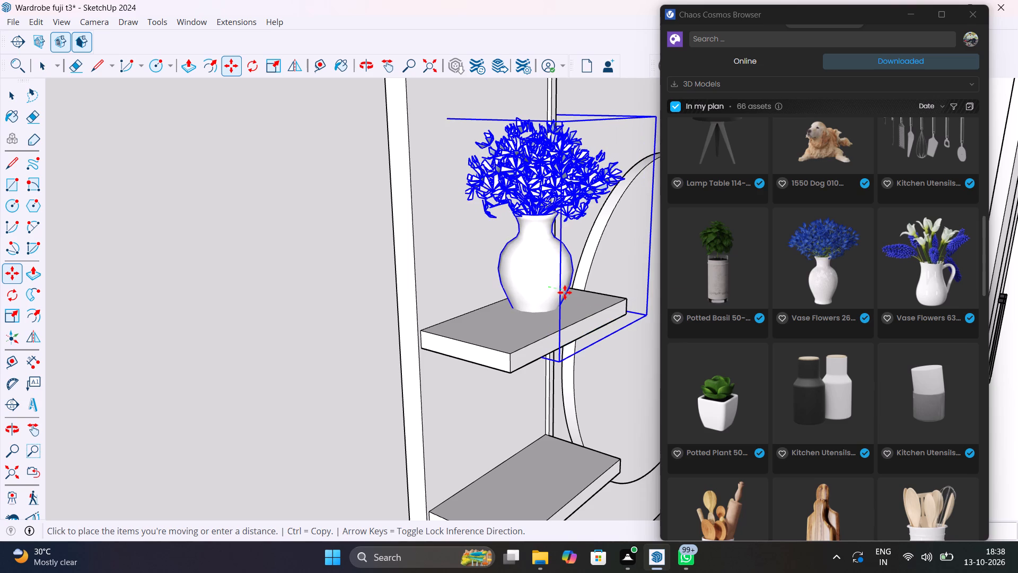
left_click(565, 292)
middle_click_drag(611, 307, 329, 317)
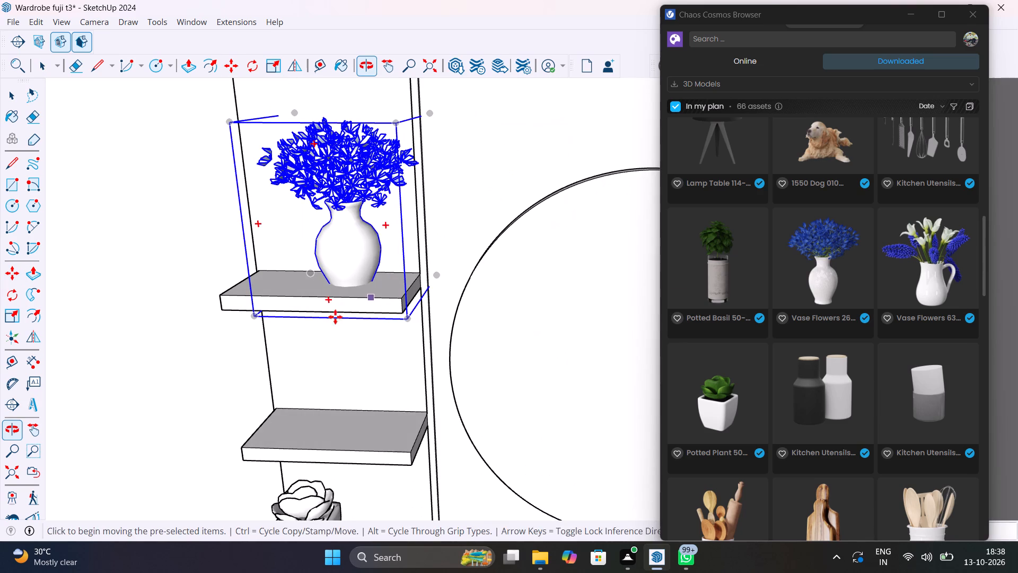
left_click(407, 320)
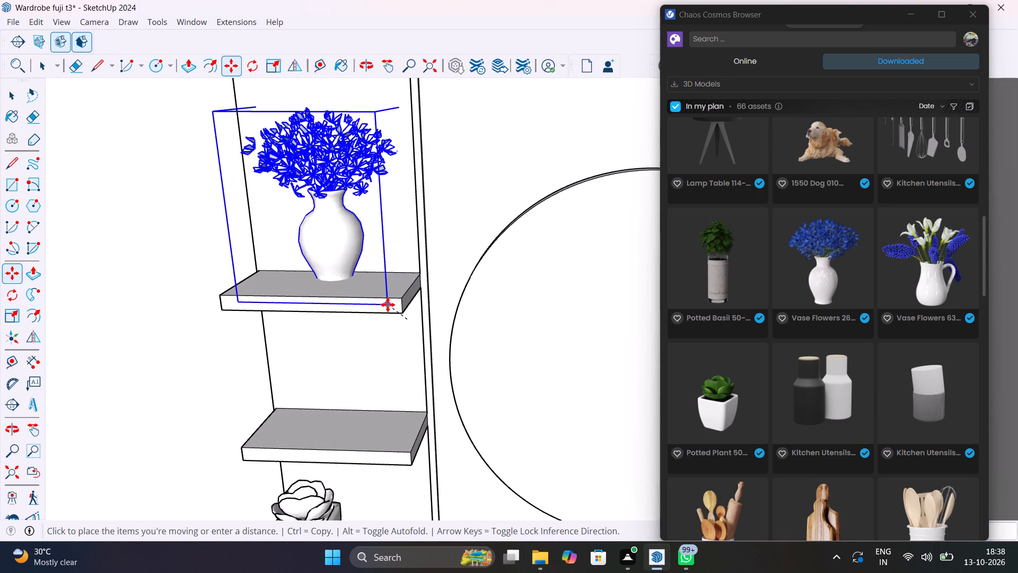
left_click(389, 298)
Shift the flower vase slightly across the top open shelf toward the round disc and deselect it.
middle_click_drag(397, 312, 644, 296)
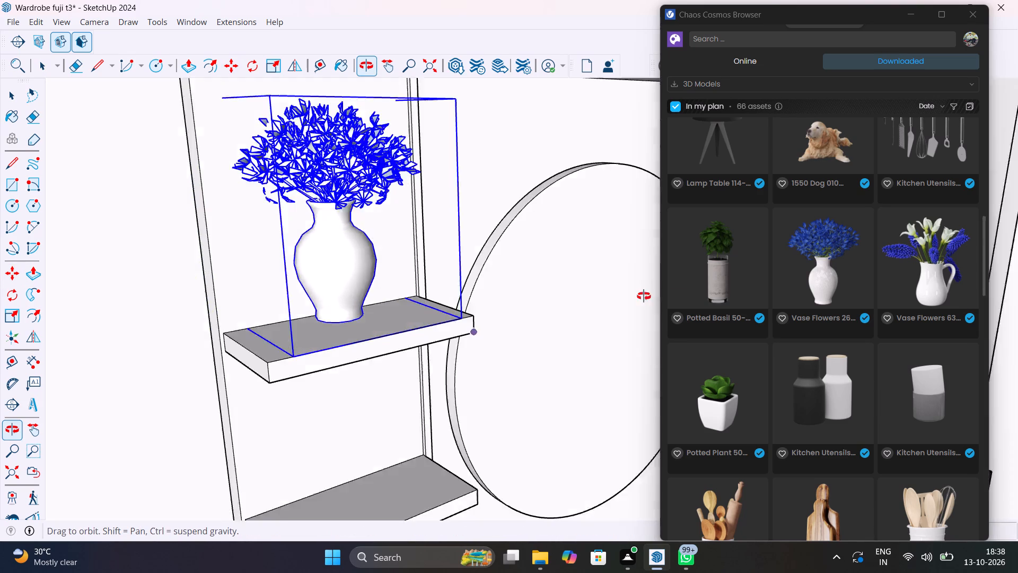
middle_click_drag(644, 296, 705, 297)
left_click(418, 258)
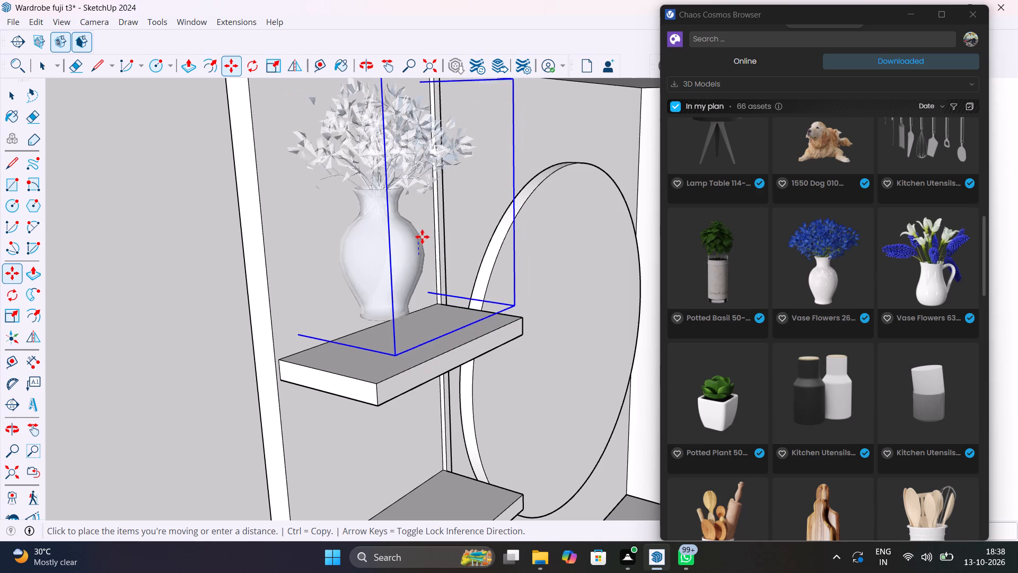
key("Escape")
scroll(422, 247, "down", 7)
key("space")
middle_click_drag(422, 285, 459, 284)
left_click(449, 213)
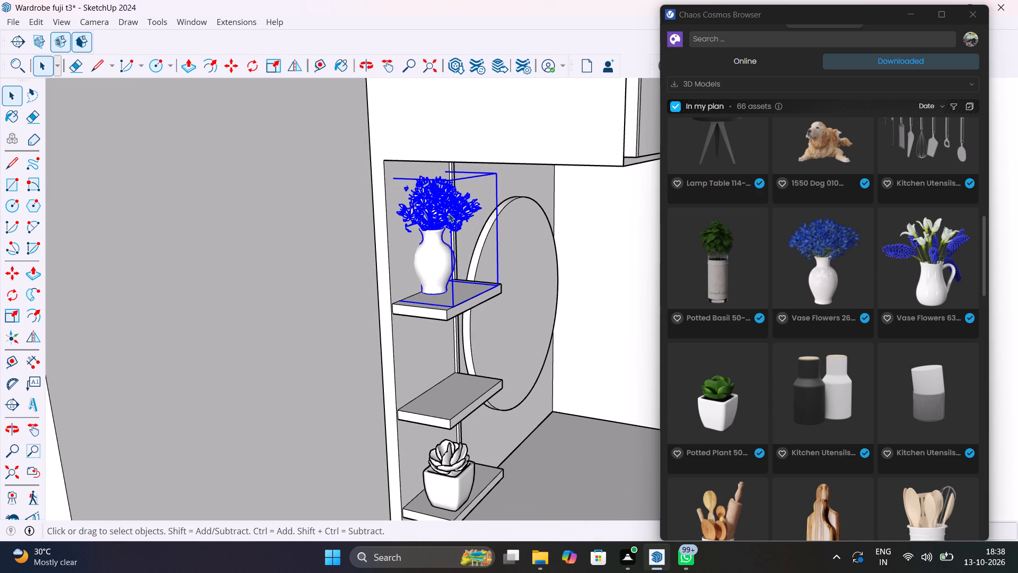
key("m")
left_click(456, 235)
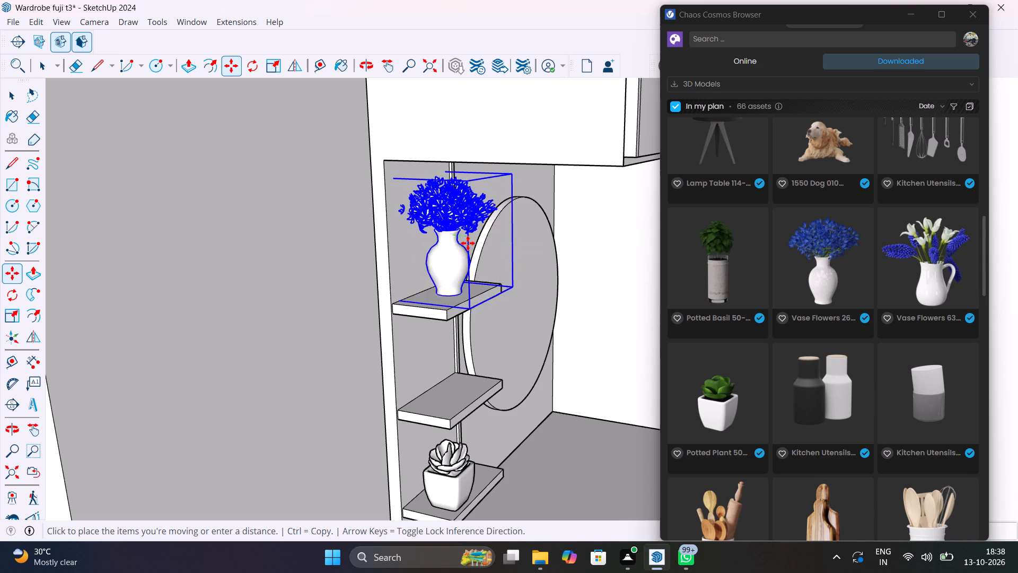
left_click(469, 243)
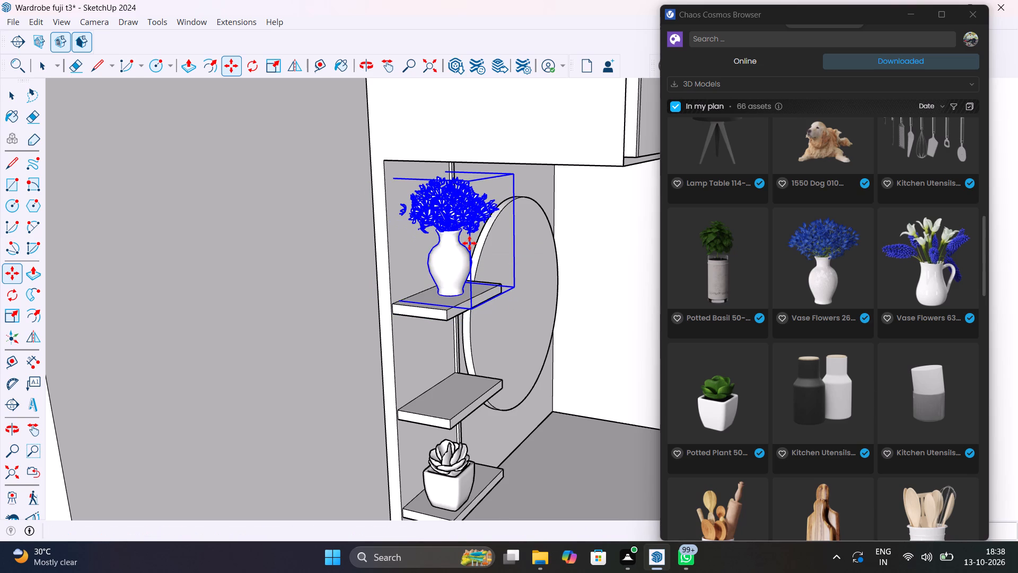
scroll(469, 243, "down", 10)
key("space")
left_click(328, 280)
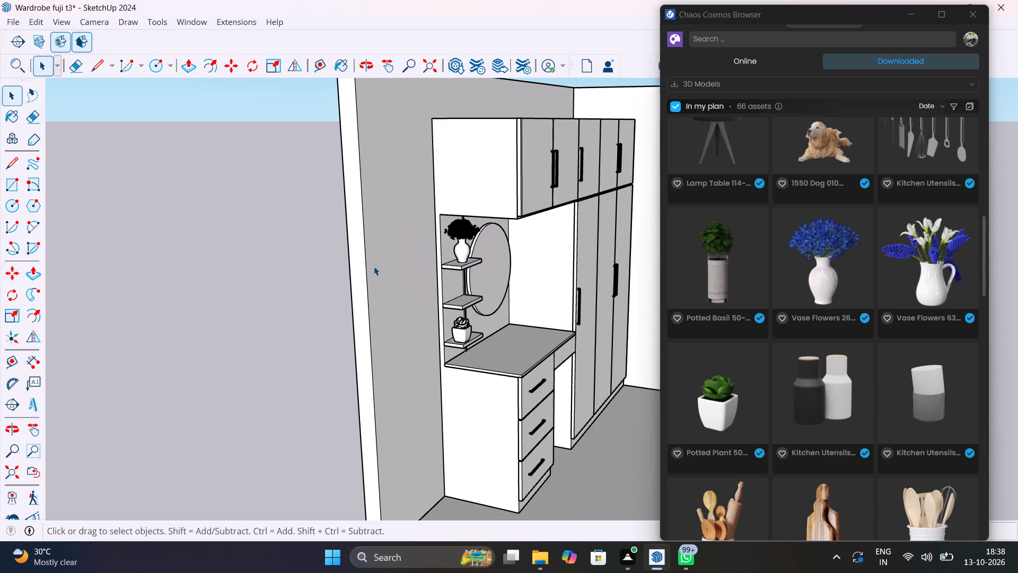
Move the flower vase a little further across the top open shelf toward the round disc.
scroll(456, 238, "up", 14)
middle_click_drag(473, 246, 532, 240)
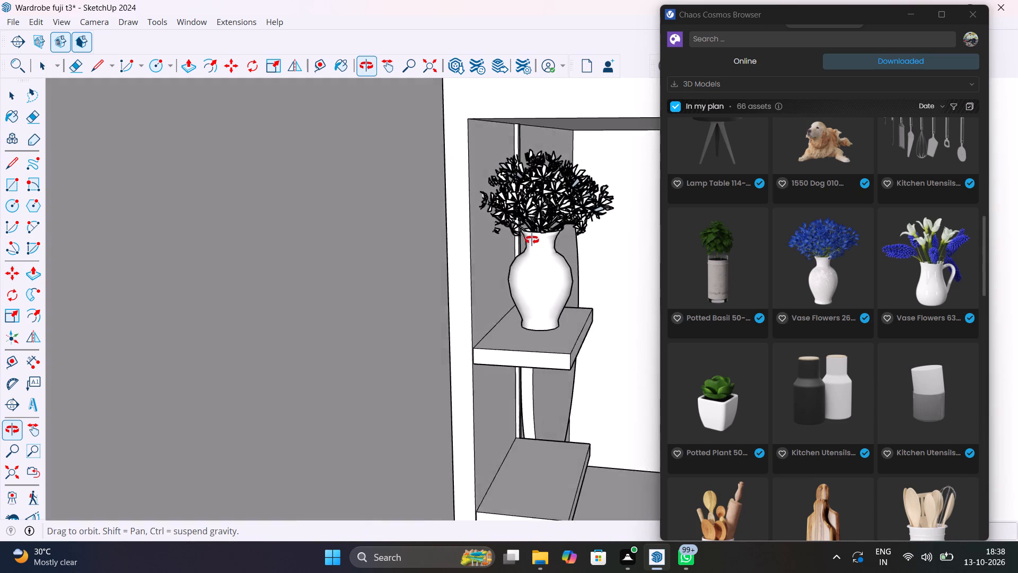
middle_click_drag(532, 240, 517, 277)
left_click(532, 310)
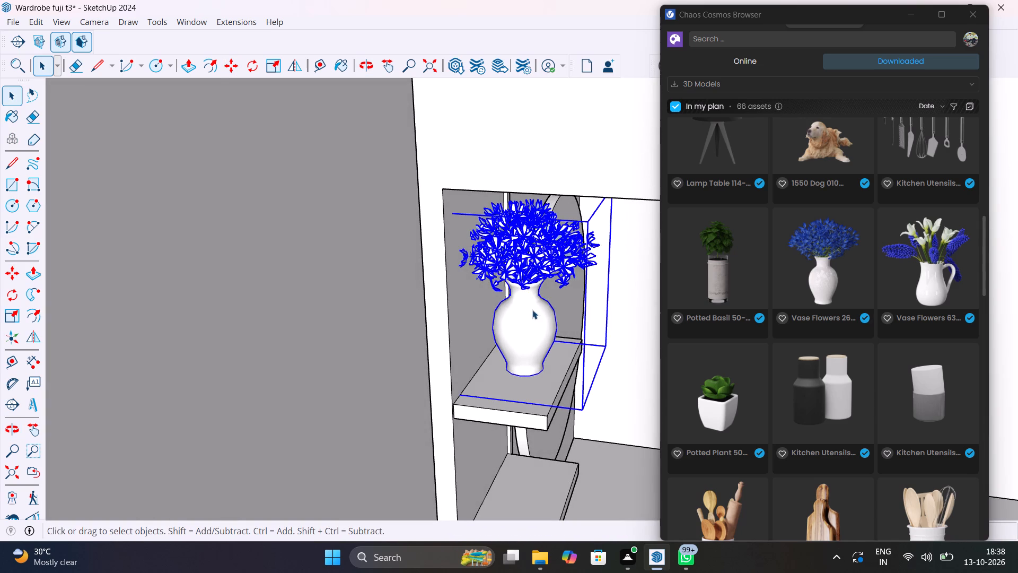
key("m")
left_click(532, 310)
left_click(550, 317)
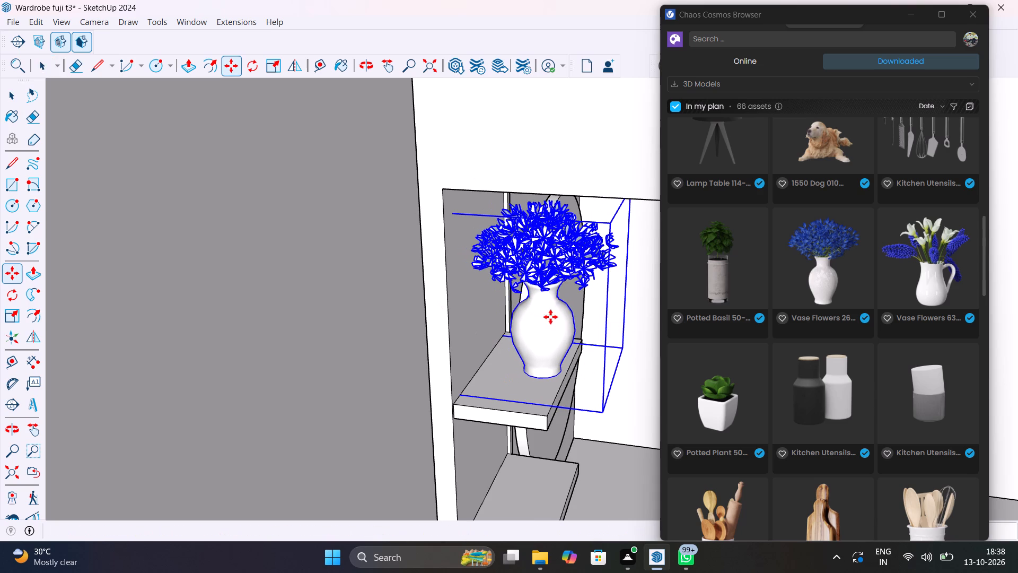
Uniformly scale down the flower vase on the top shelf from a lower corner of its bounding box.
scroll(543, 315, "down", 1)
middle_click_drag(538, 314, 465, 312)
key("a")
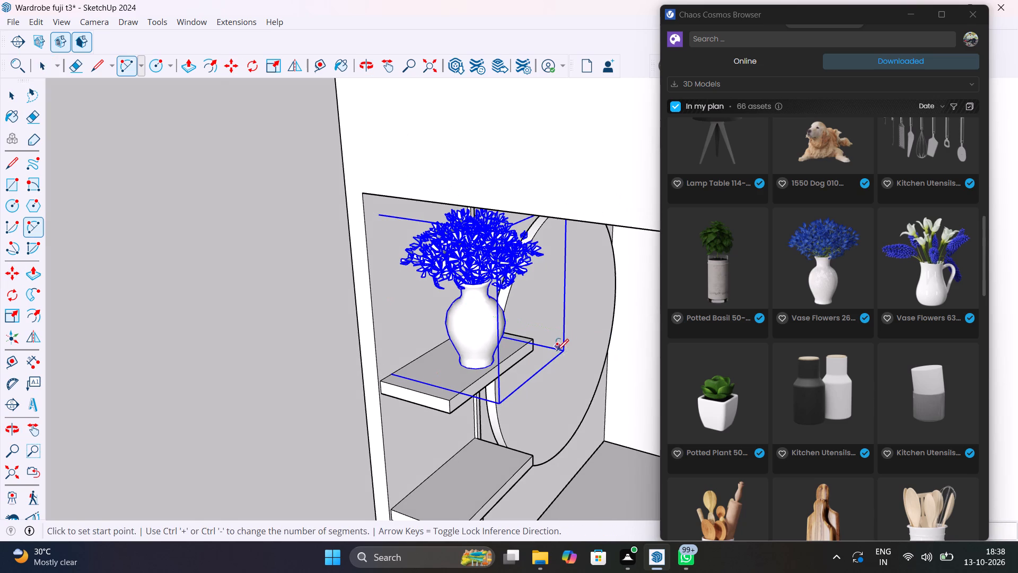
key("s")
left_click(565, 354)
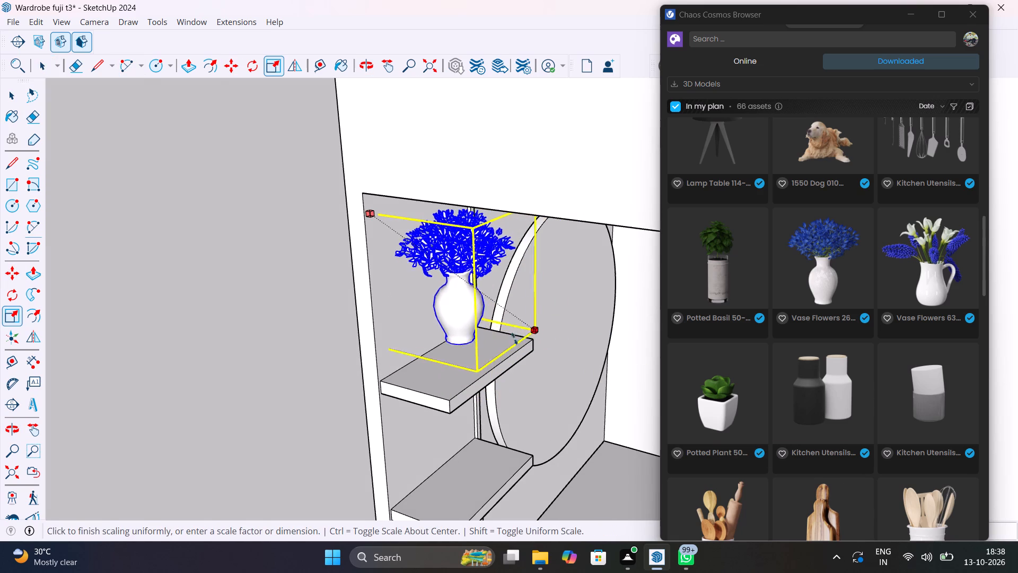
left_click(494, 333)
Move the scaled flower vase down onto the top open shelf, snapping its lower bounding-box corner to the shelf's front edge.
key("space")
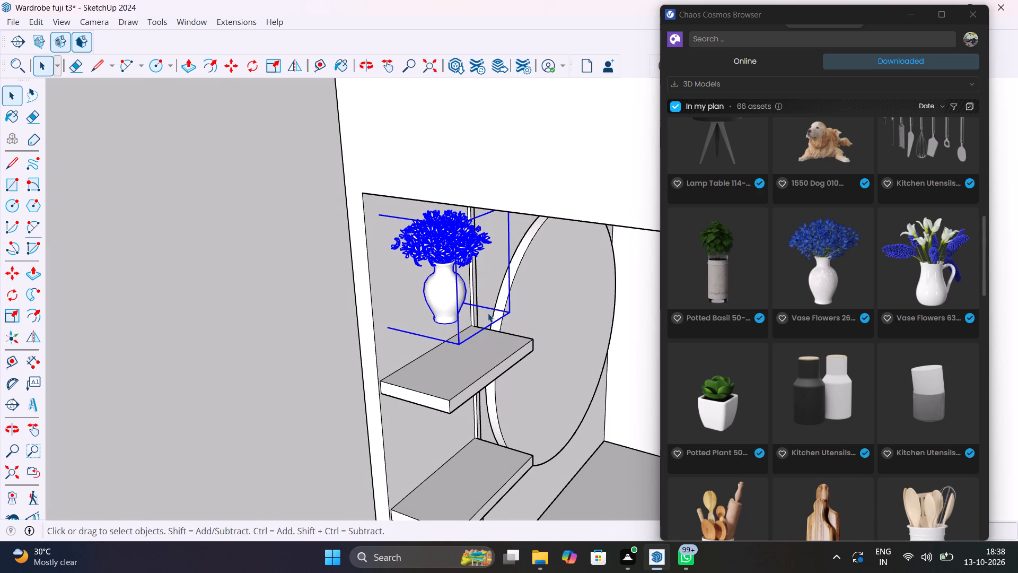
key("m")
left_click(510, 314)
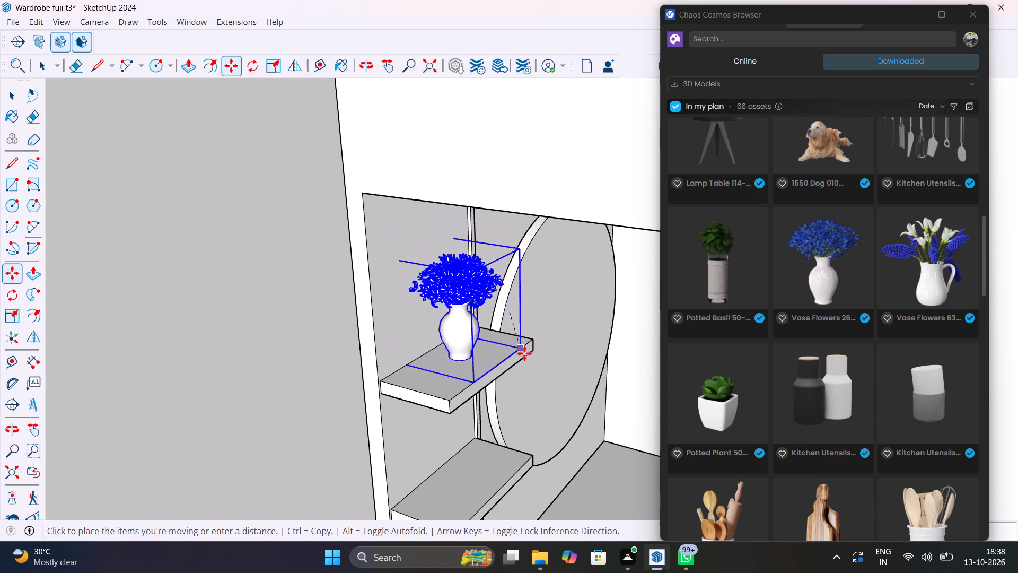
scroll(524, 351, "up", 6)
middle_click_drag(524, 351, 515, 350)
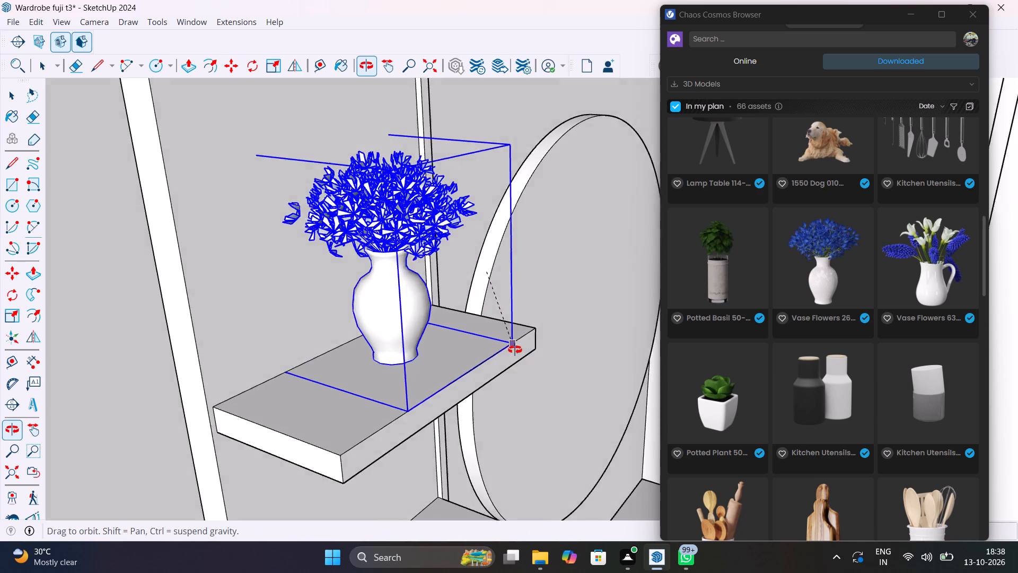
middle_click_drag(515, 350, 317, 348)
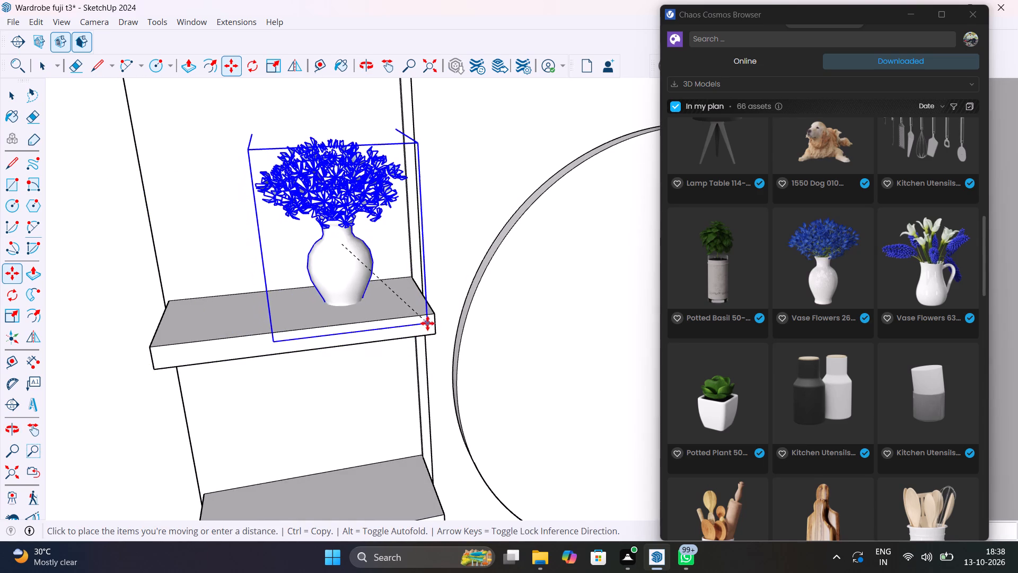
left_click(429, 318)
Fine-tune the flower vase's position, moving it toward the middle of the top open shelf, and deselect it.
middle_click_drag(436, 311, 204, 328)
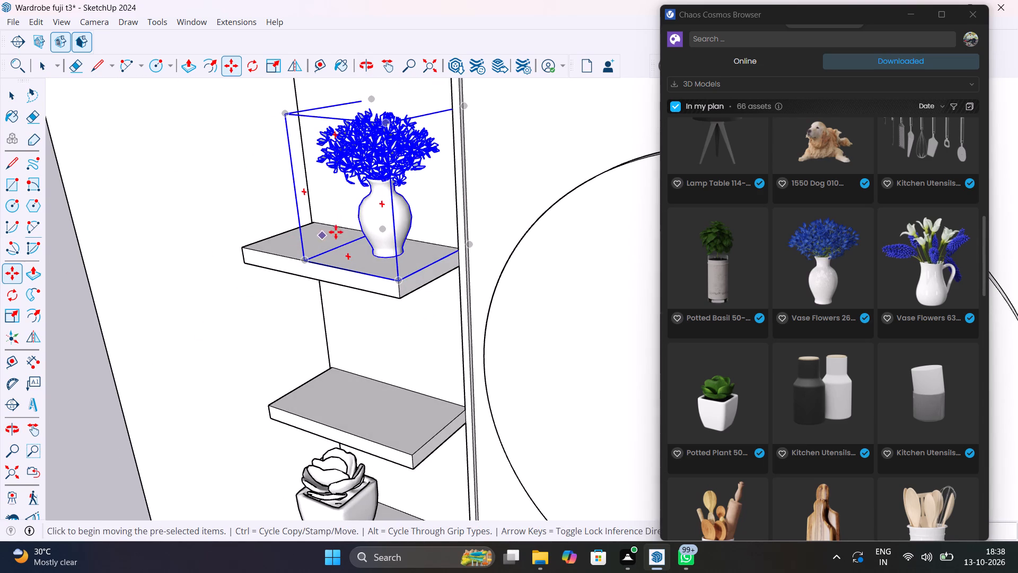
left_click(359, 221)
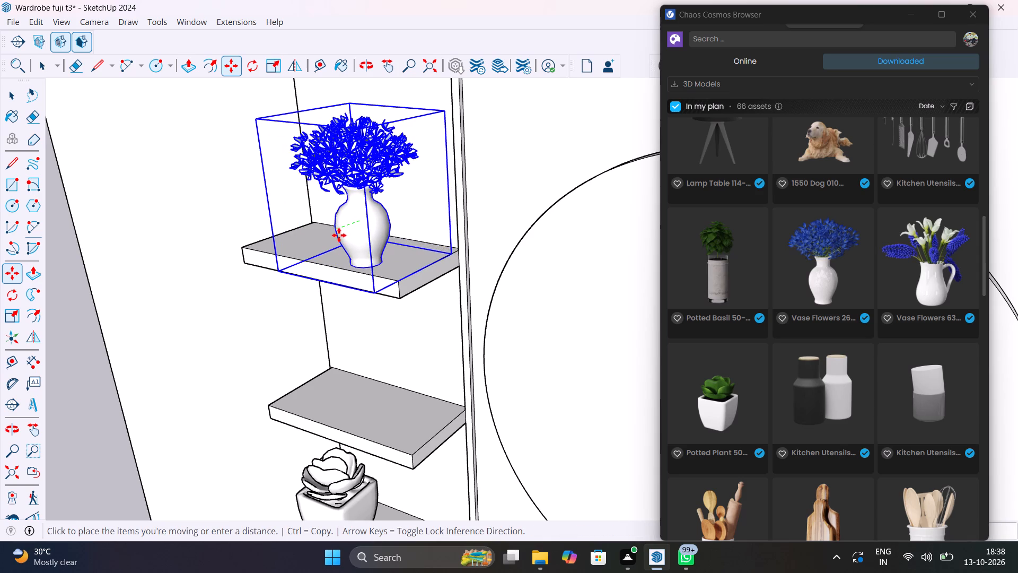
left_click(339, 229)
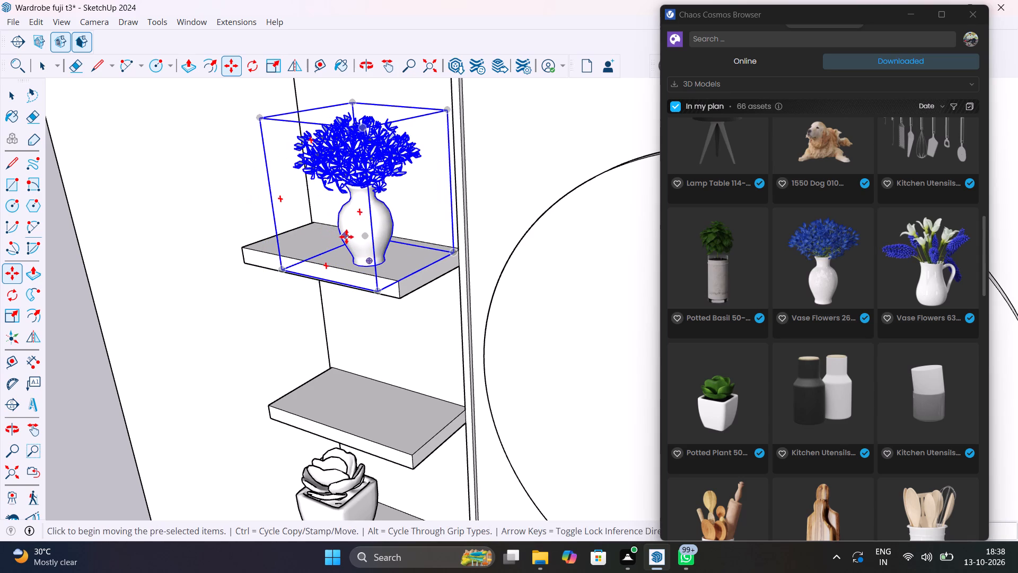
left_click(346, 237)
left_click(322, 230)
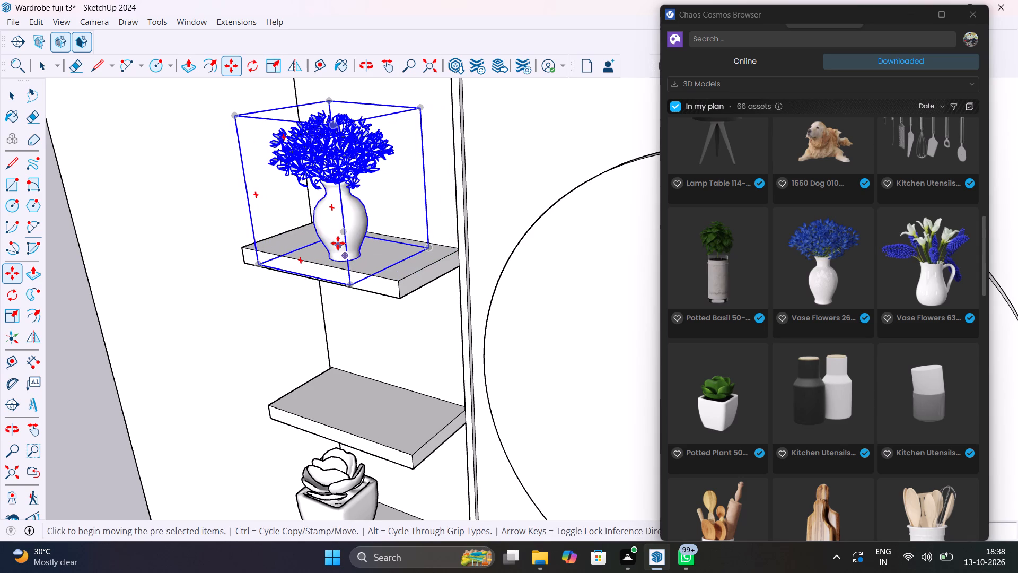
key("space")
scroll(338, 243, "down", 13)
left_click(174, 277)
Import the Decorative Deer asset and place it on the middle open shelf between the flower vase and the potted plant.
middle_click_drag(298, 265, 306, 265)
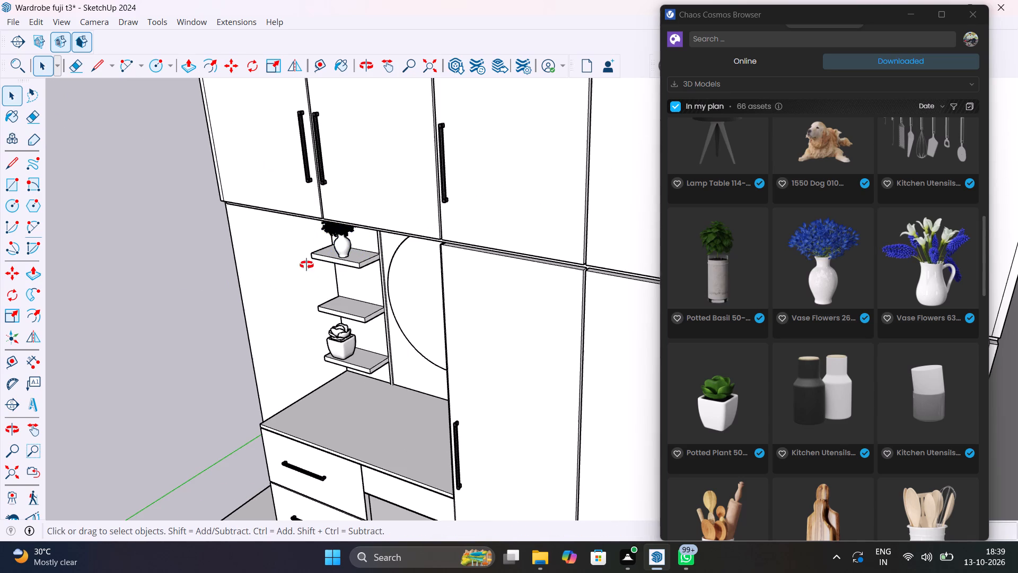
middle_click_drag(306, 265, 582, 172)
scroll(493, 271, "up", 7)
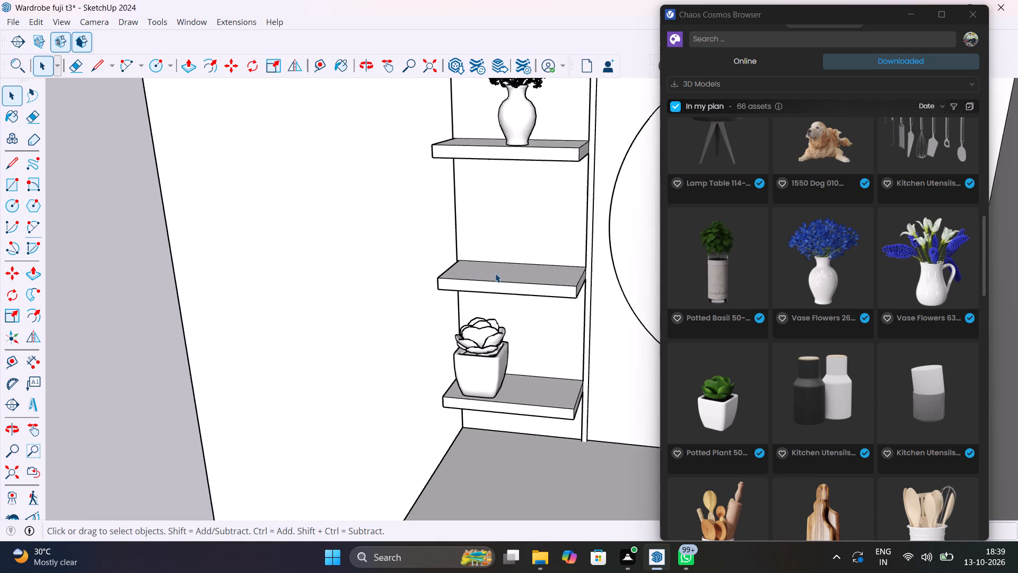
middle_click_drag(495, 273, 576, 289)
scroll(576, 289, "up", 1)
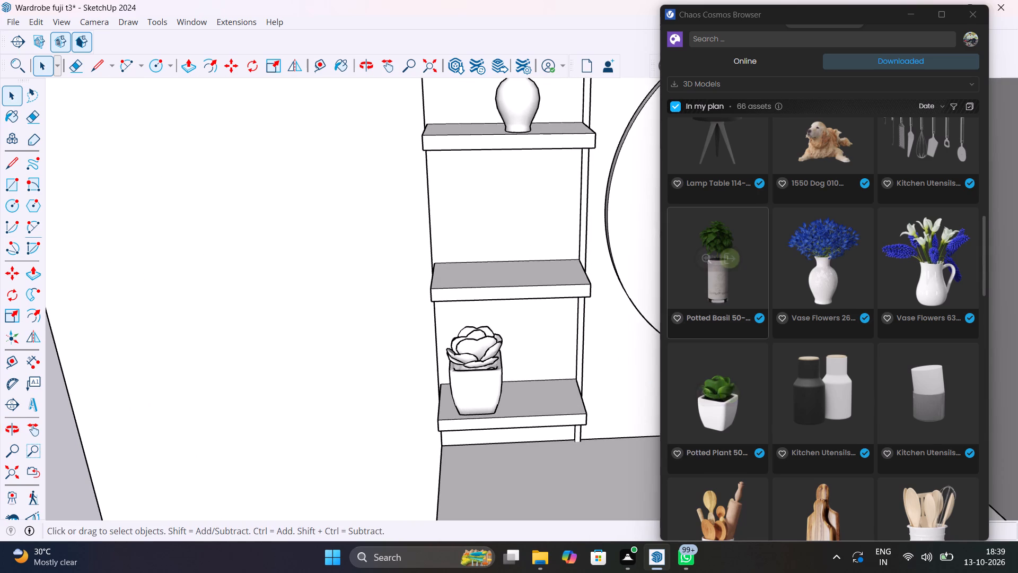
scroll(767, 302, "up", 4)
scroll(767, 302, "down", 9)
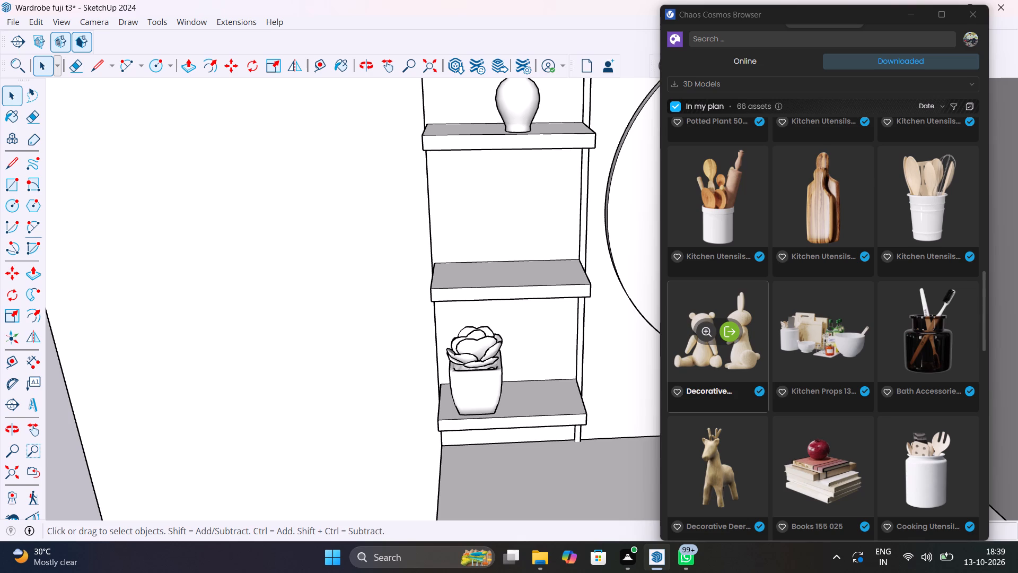
left_click(733, 464)
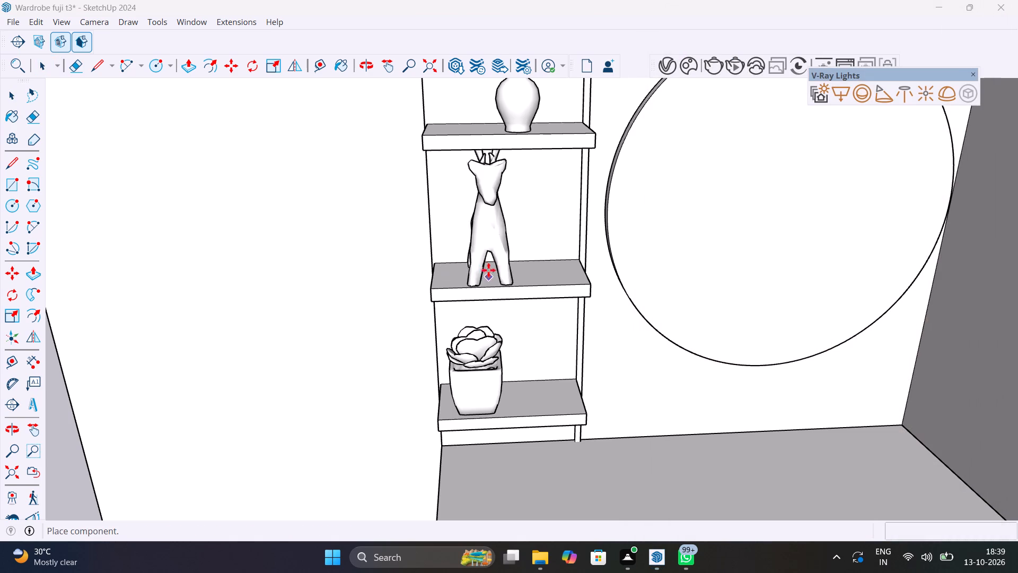
scroll(476, 292, "up", 8)
middle_click_drag(487, 290, 302, 317)
left_click(416, 267)
scroll(426, 270, "down", 7)
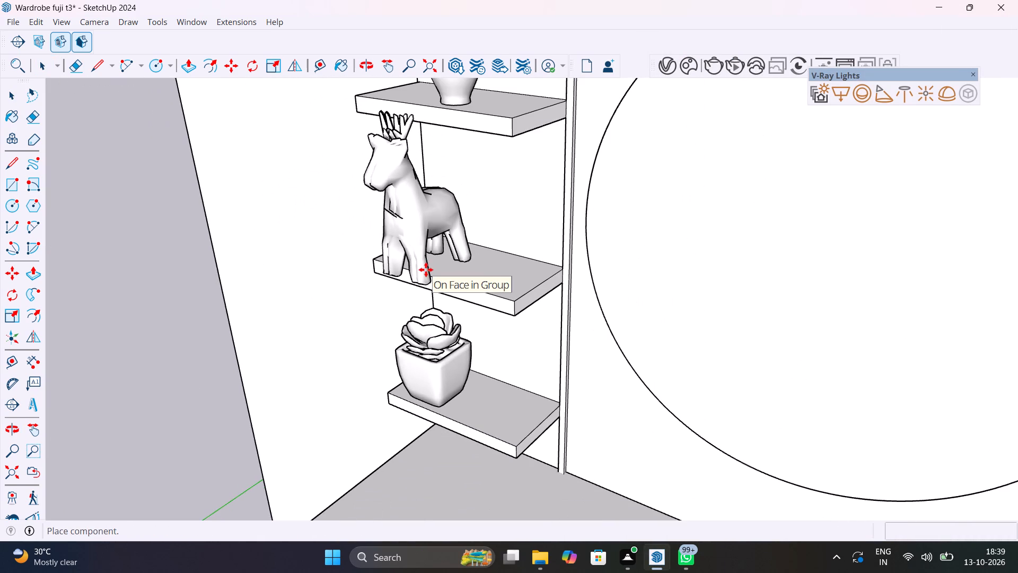
key("space")
Uniformly scale down the deer figurine on the middle shelf from an upper front corner of its bounding box.
left_click(415, 199)
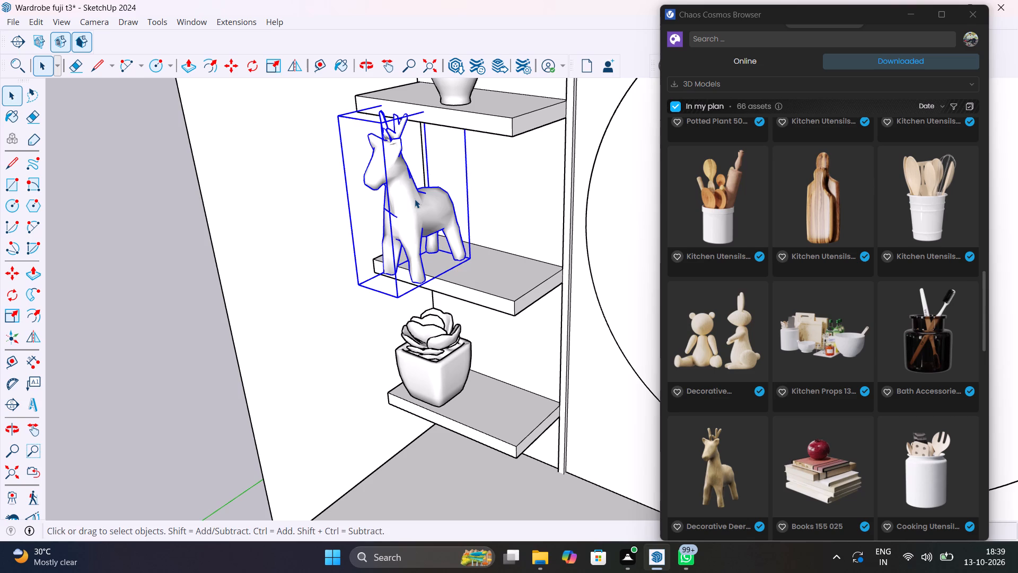
key("s")
left_click(333, 114)
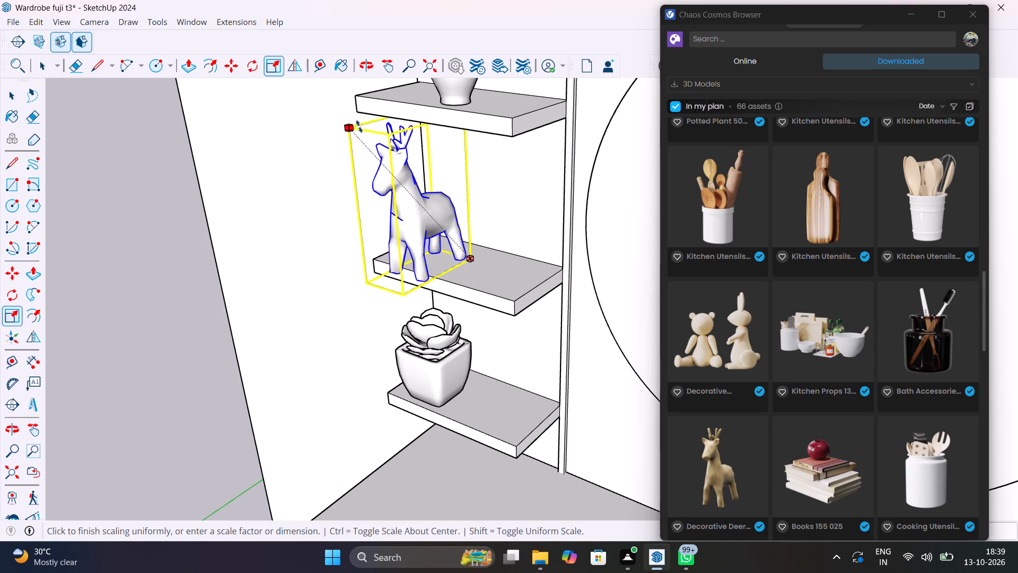
left_click(405, 158)
left_click(389, 169)
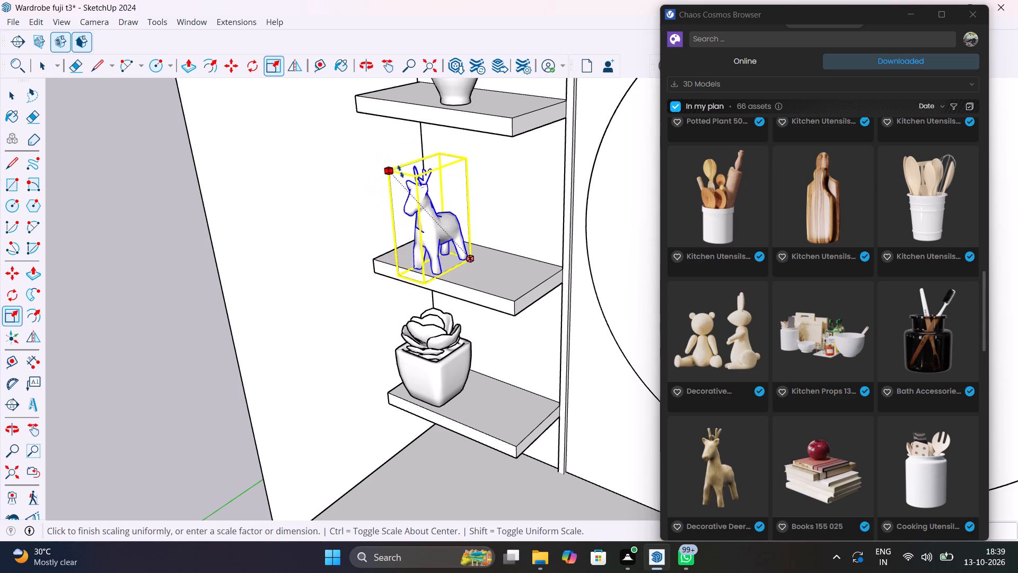
left_click(409, 179)
key("space")
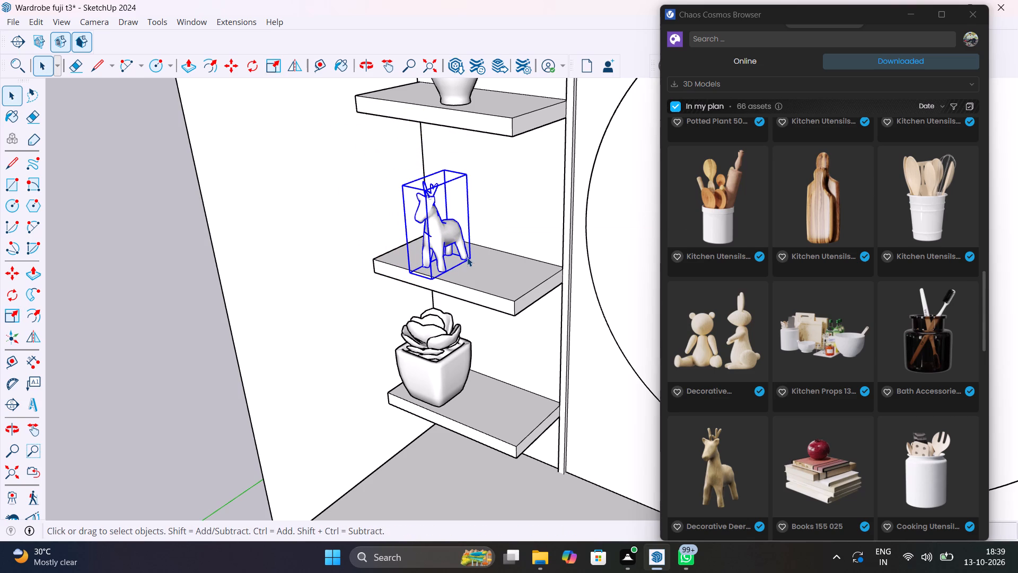
Move the deer figurine along the middle open shelf to the end farthest from the round disc, and deselect it.
key("m")
left_click(467, 261)
left_click(437, 245)
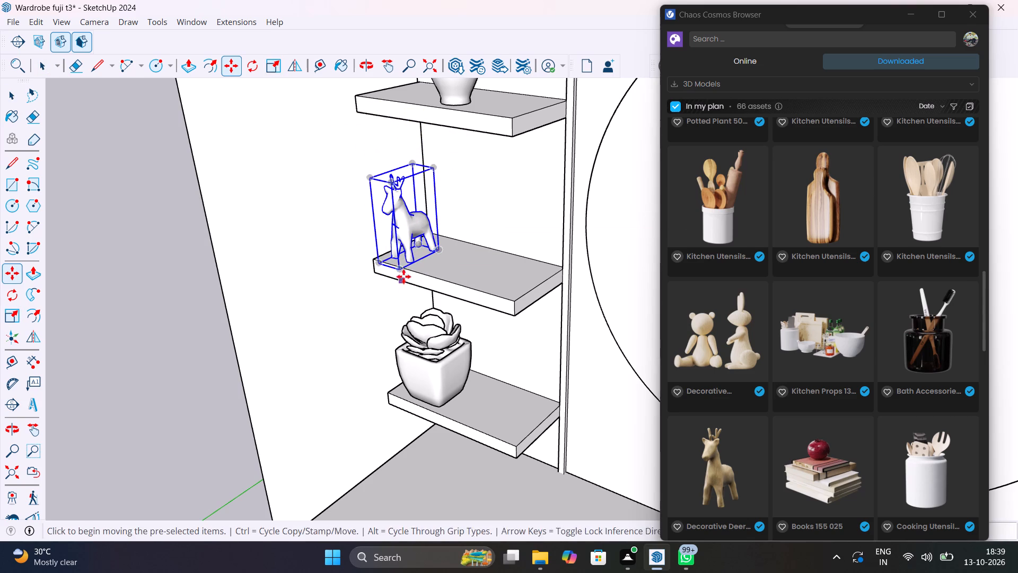
scroll(405, 276, "down", 1)
middle_click_drag(434, 268, 558, 274)
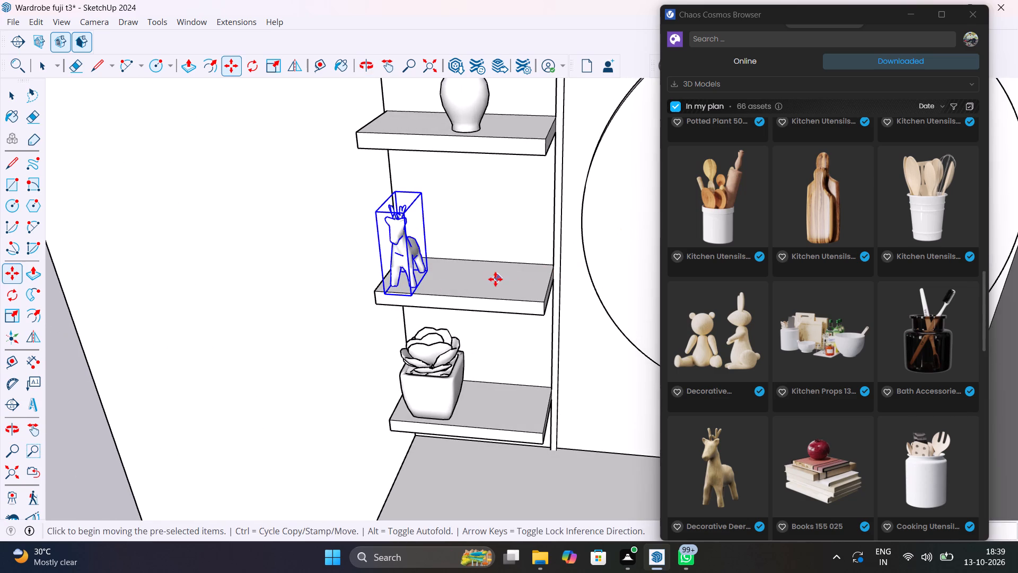
key("space")
scroll(304, 306, "down", 6)
left_click(127, 328)
scroll(264, 296, "down", 1)
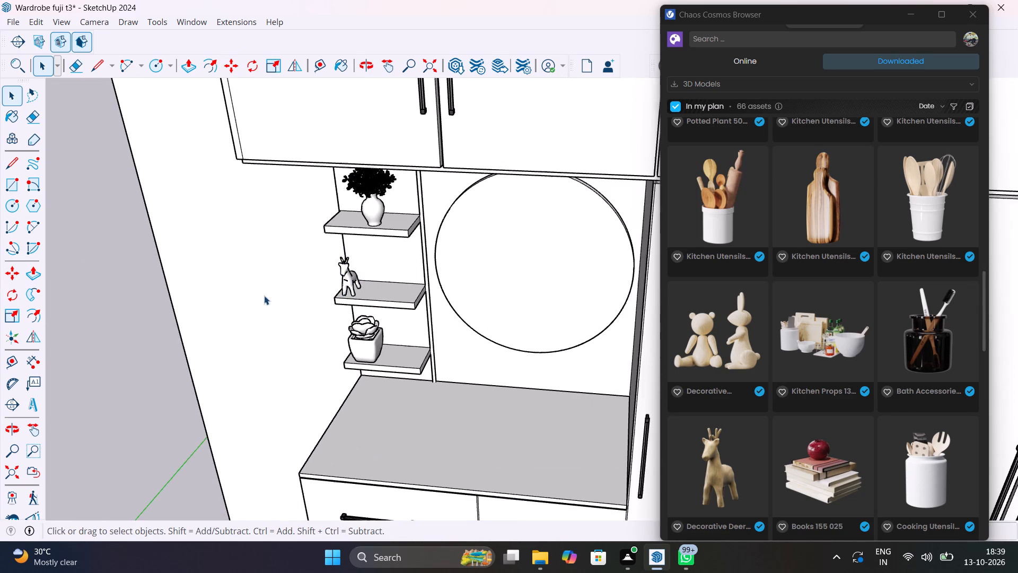
middle_click_drag(264, 296, 354, 220)
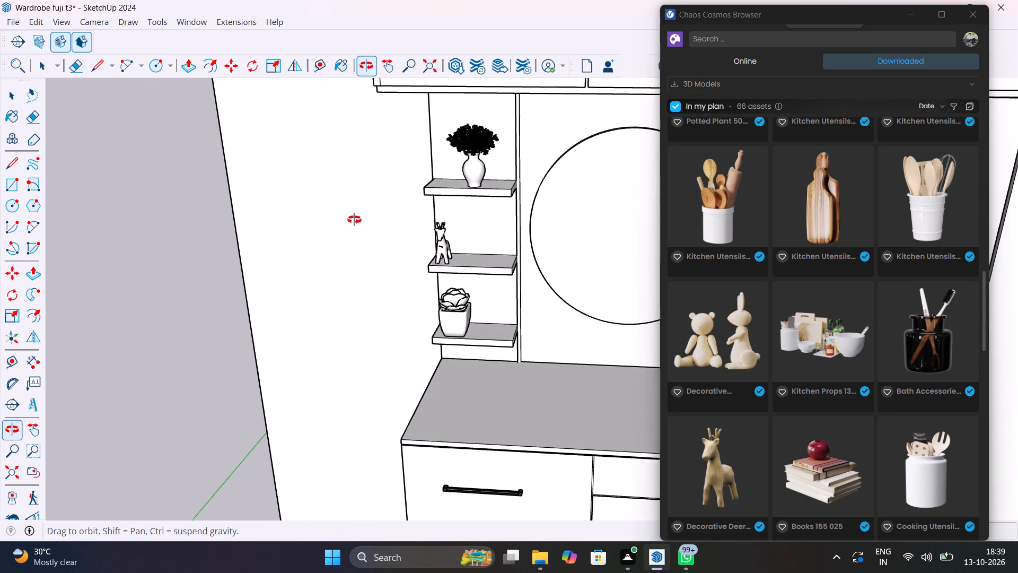
middle_click_drag(354, 220, 352, 220)
Import the downloaded Bath Accessories 002 pump bottle and place it on the desk top near the back, below the round disc.
scroll(845, 211, "down", 6)
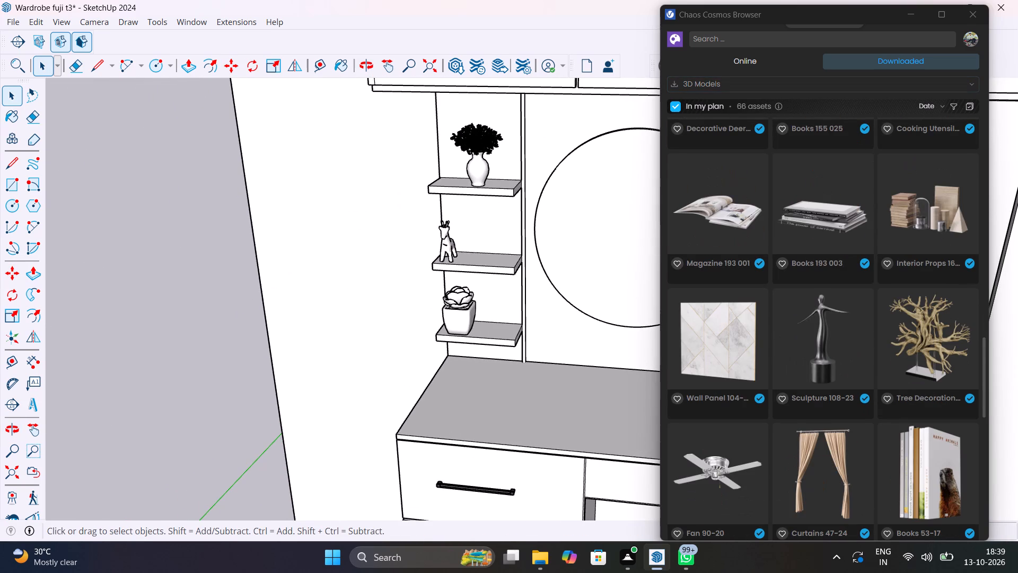
scroll(844, 219, "down", 8)
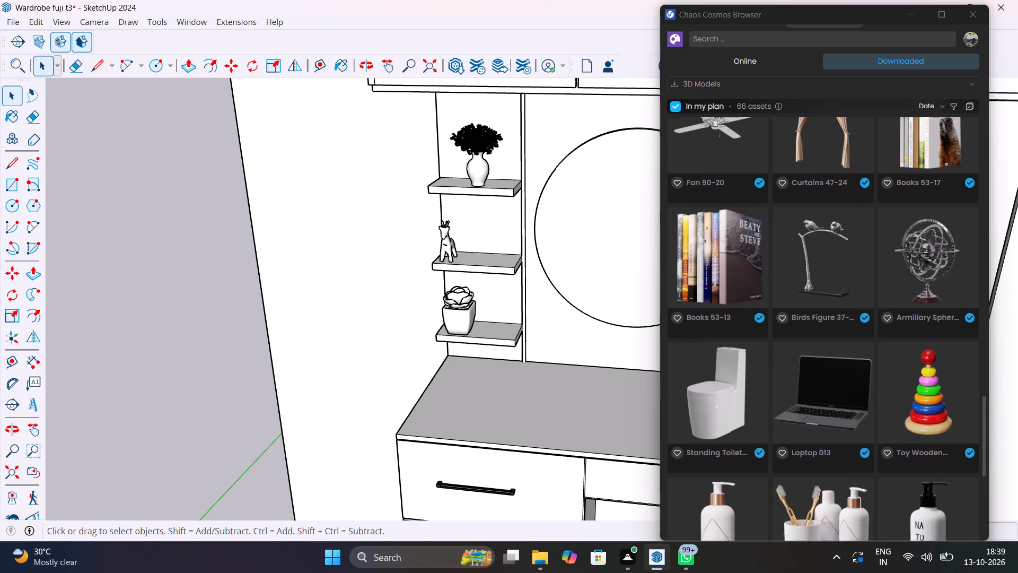
scroll(844, 219, "down", 5)
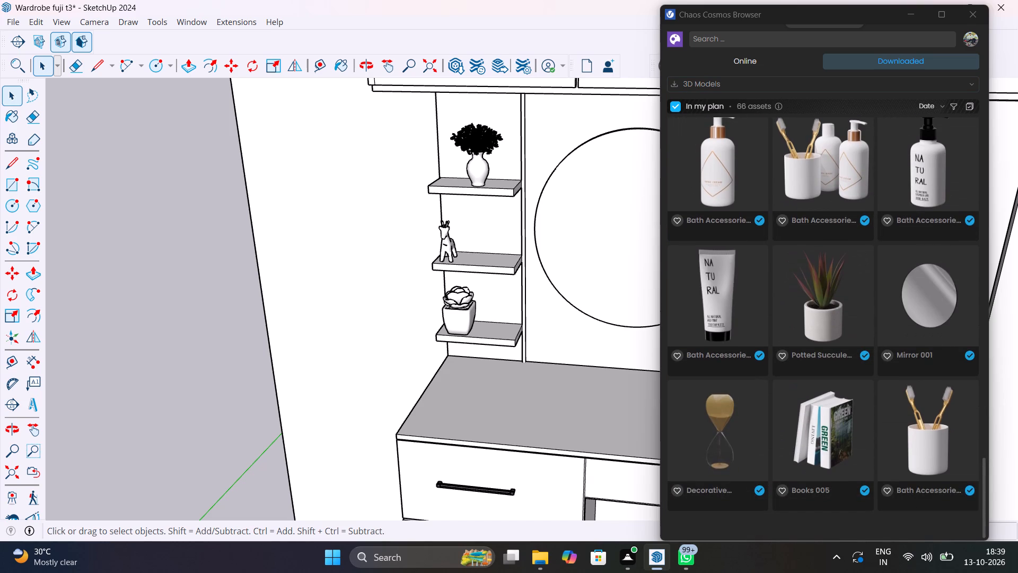
scroll(844, 219, "up", 1)
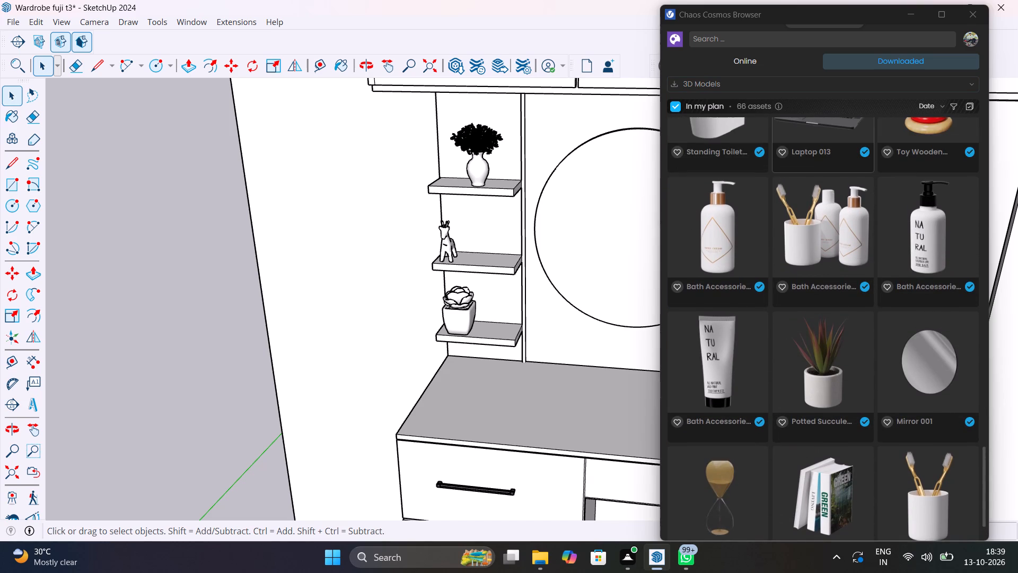
scroll(844, 219, "up", 3)
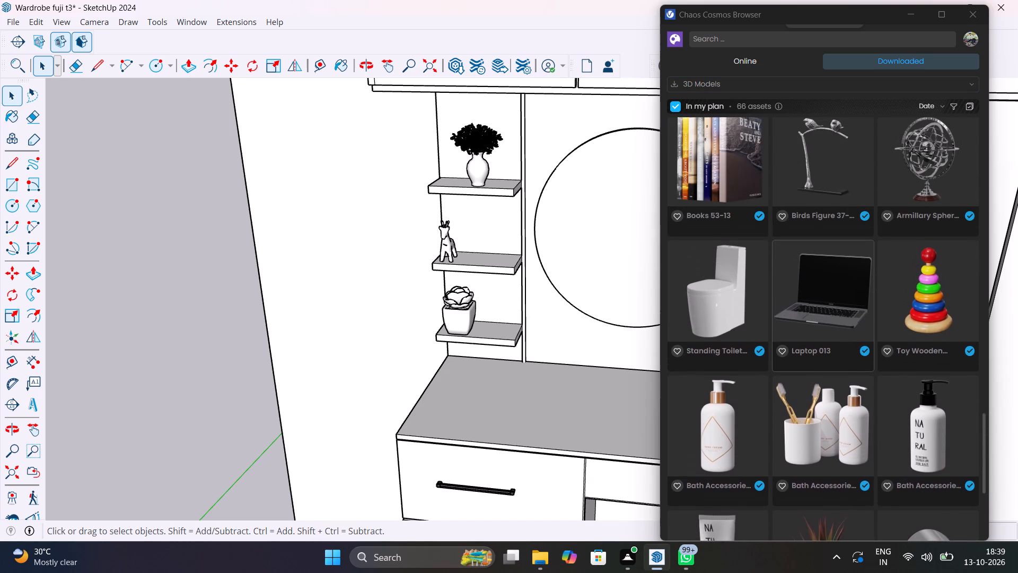
scroll(844, 219, "up", 2)
scroll(844, 219, "down", 3)
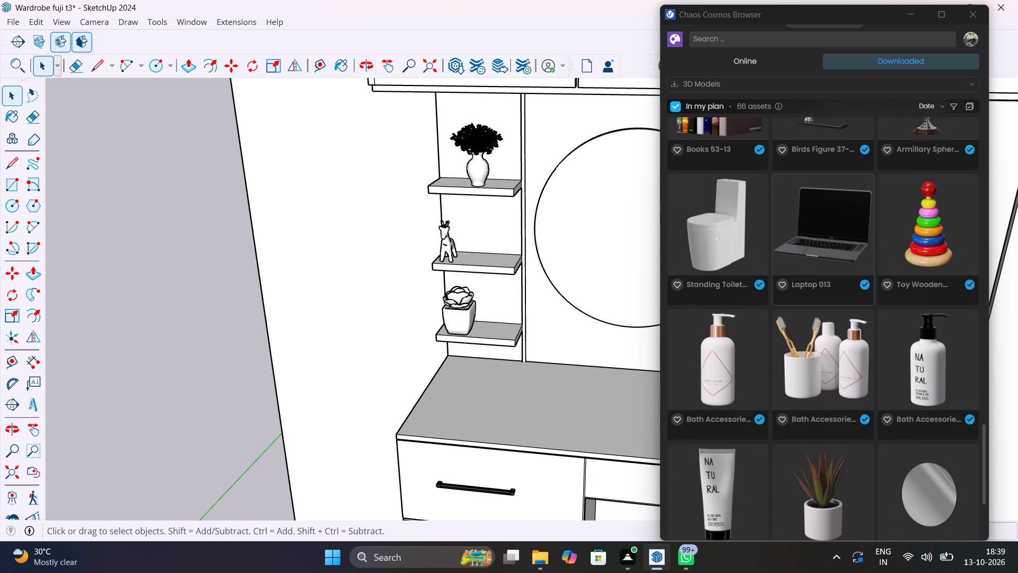
left_click(934, 365)
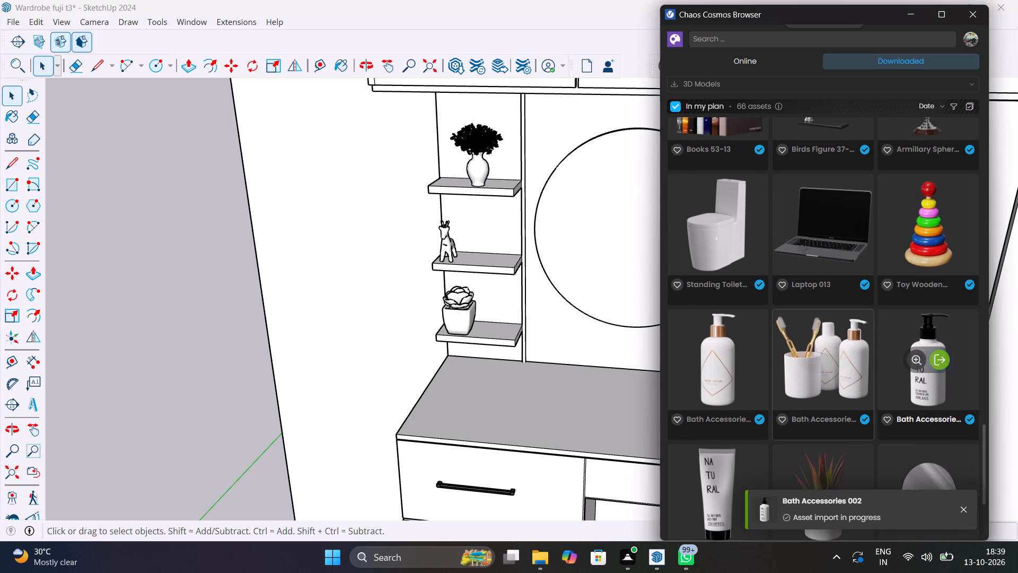
scroll(583, 397, "down", 3)
scroll(673, 397, "up", 11)
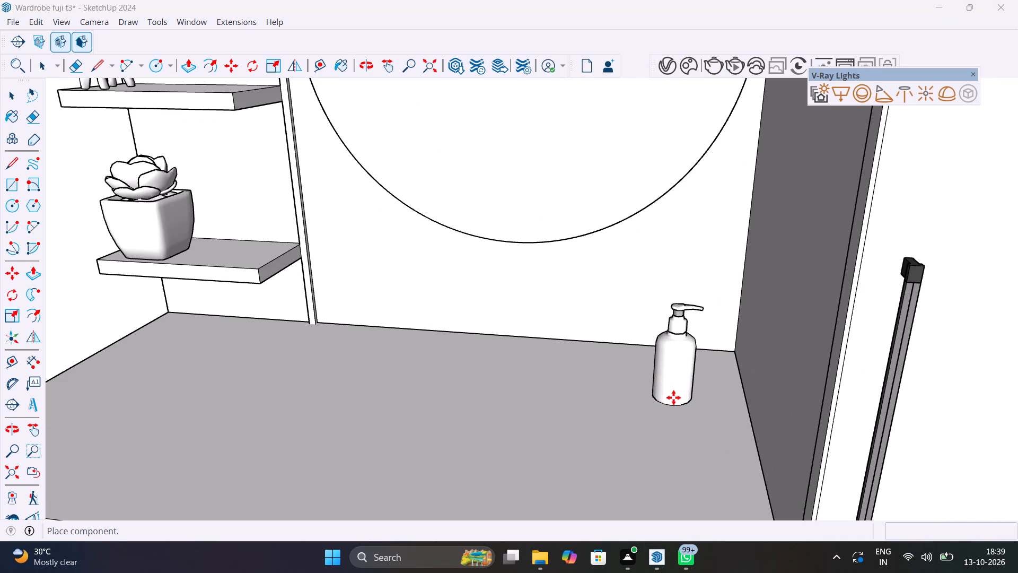
left_click(599, 381)
scroll(601, 379, "down", 7)
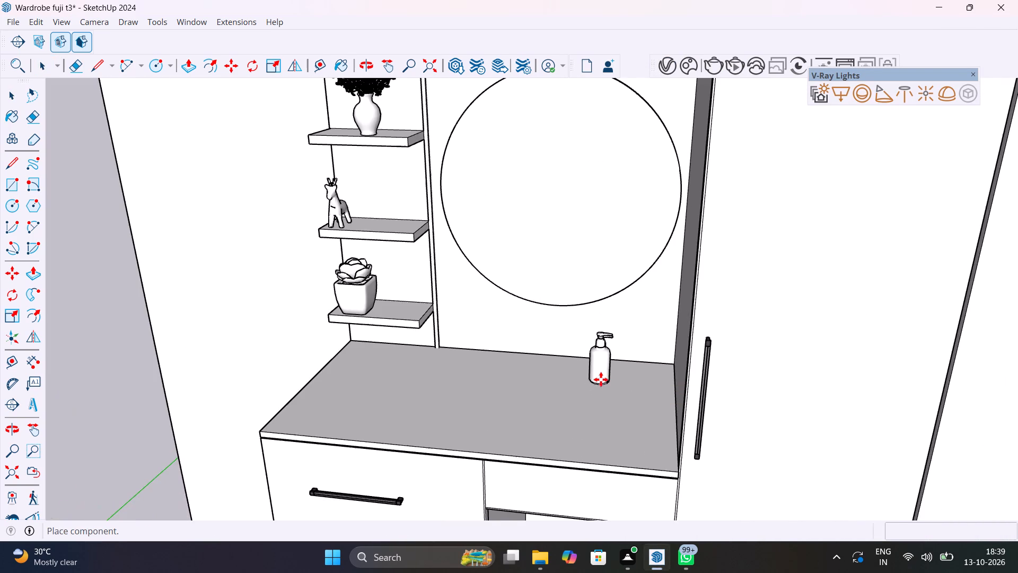
key("space")
Look through the downloaded 3D model assets for another decor item for the desk unit.
scroll(634, 336, "down", 4)
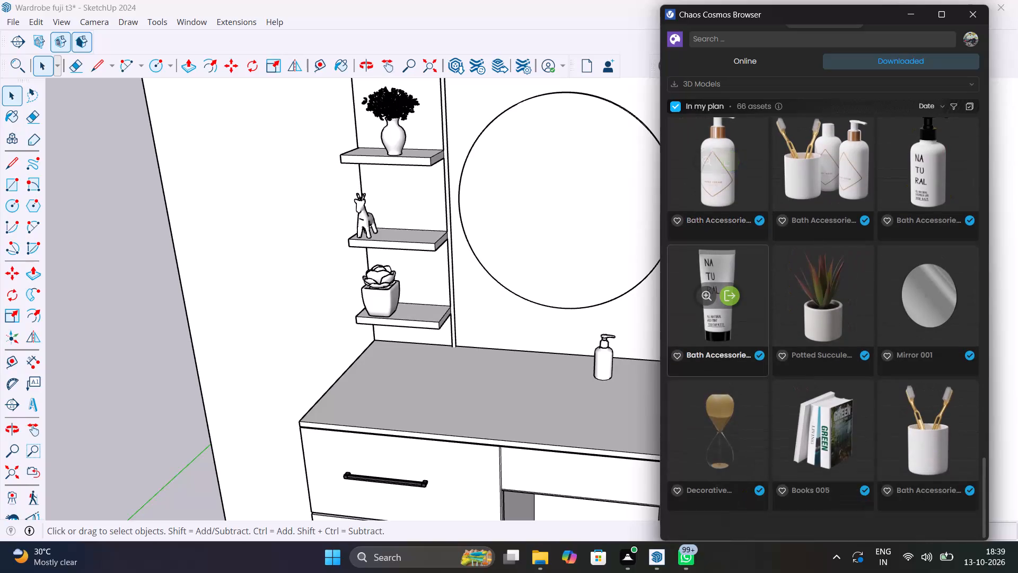
scroll(710, 359, "down", 5)
scroll(795, 330, "down", 5)
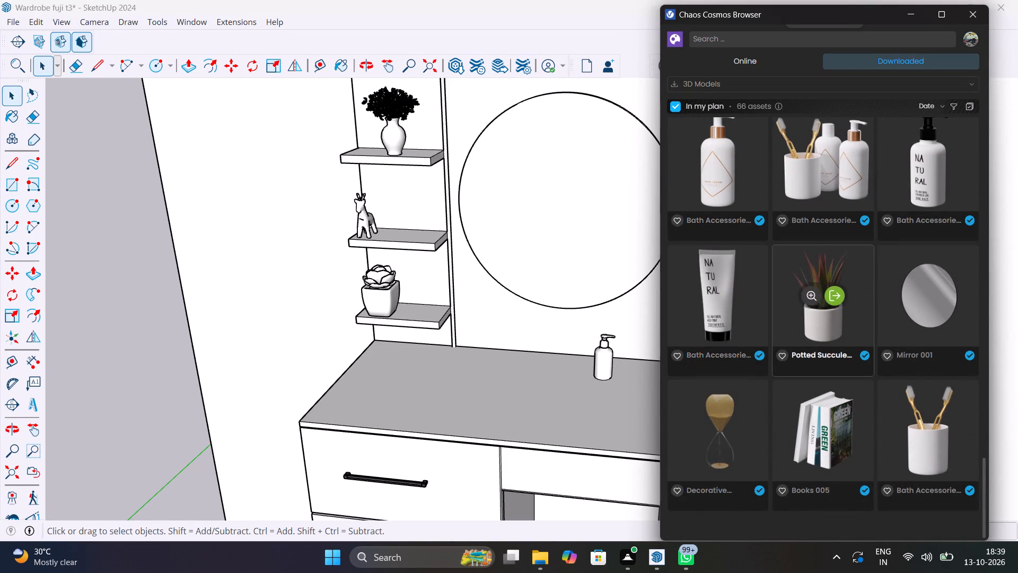
scroll(795, 330, "up", 9)
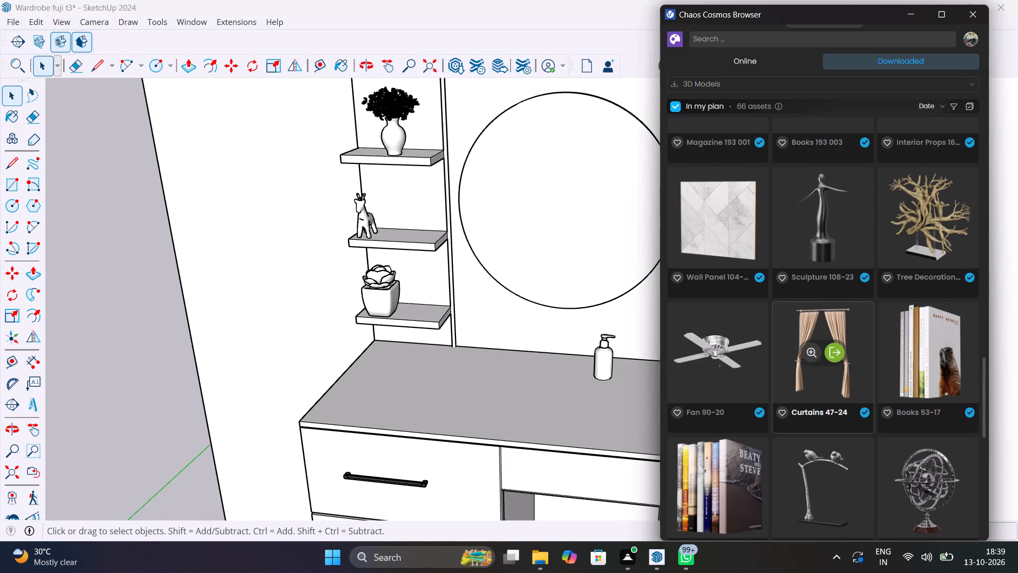
scroll(795, 330, "up", 7)
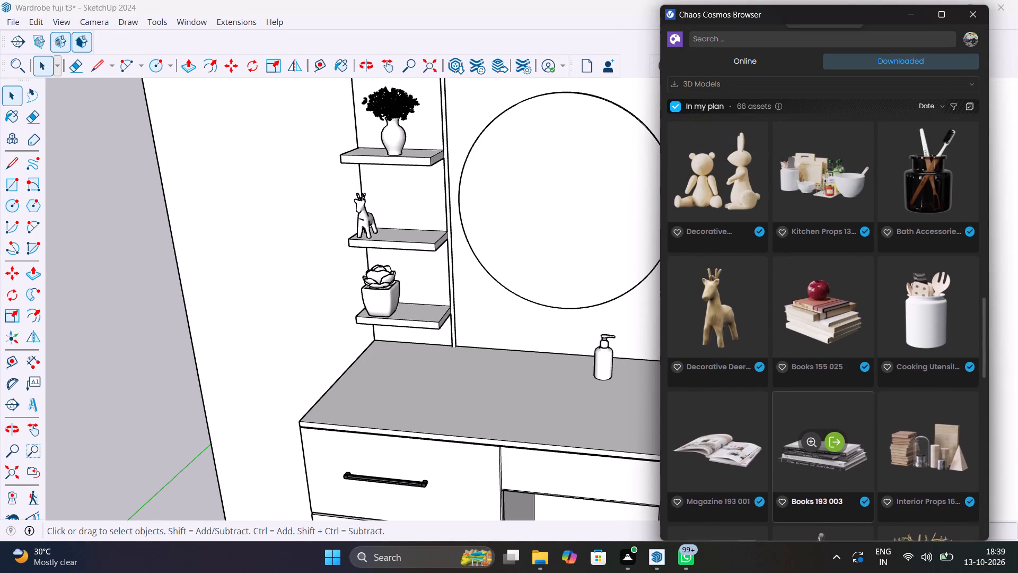
scroll(795, 330, "up", 6)
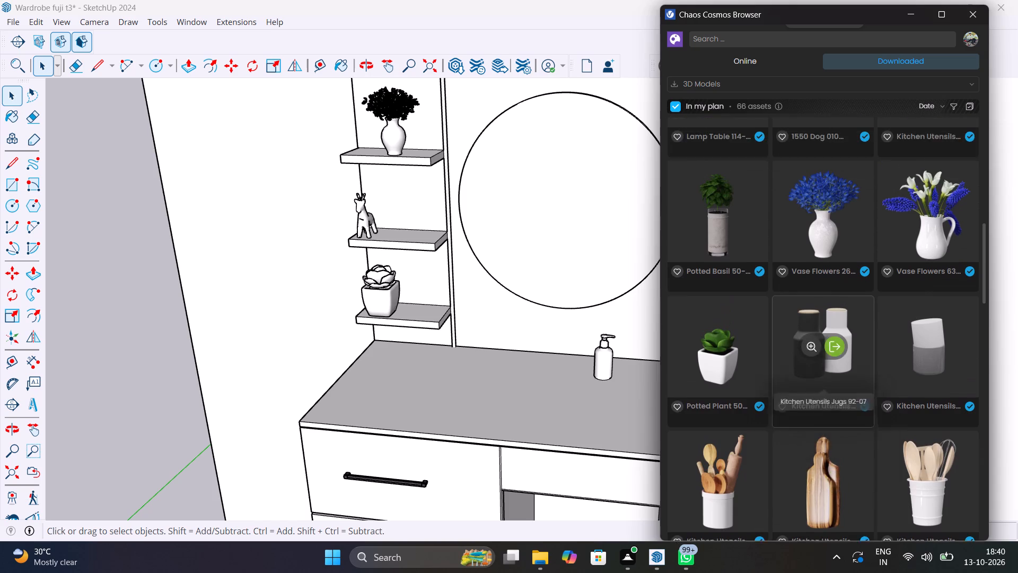
scroll(795, 330, "up", 5)
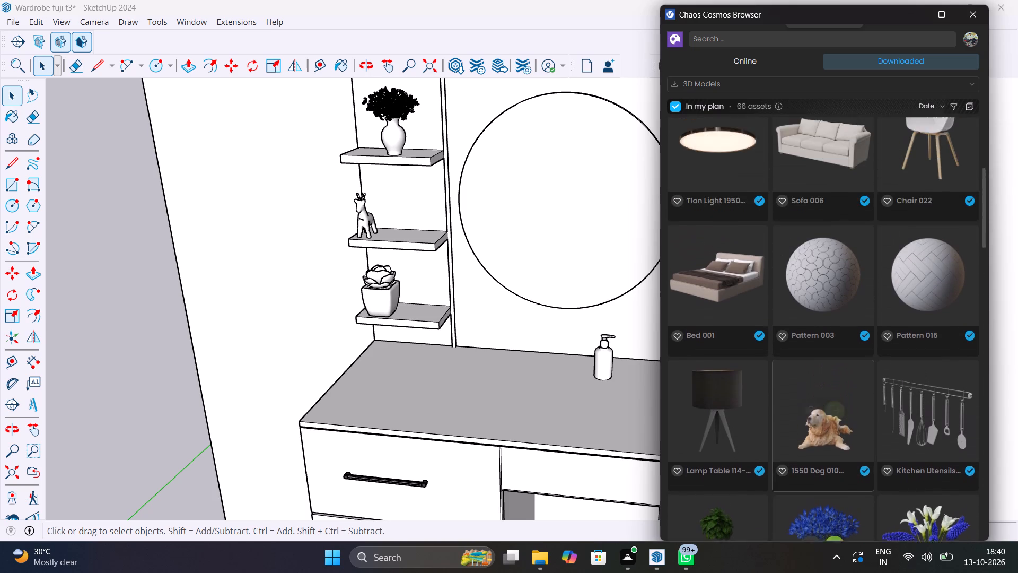
scroll(795, 330, "up", 10)
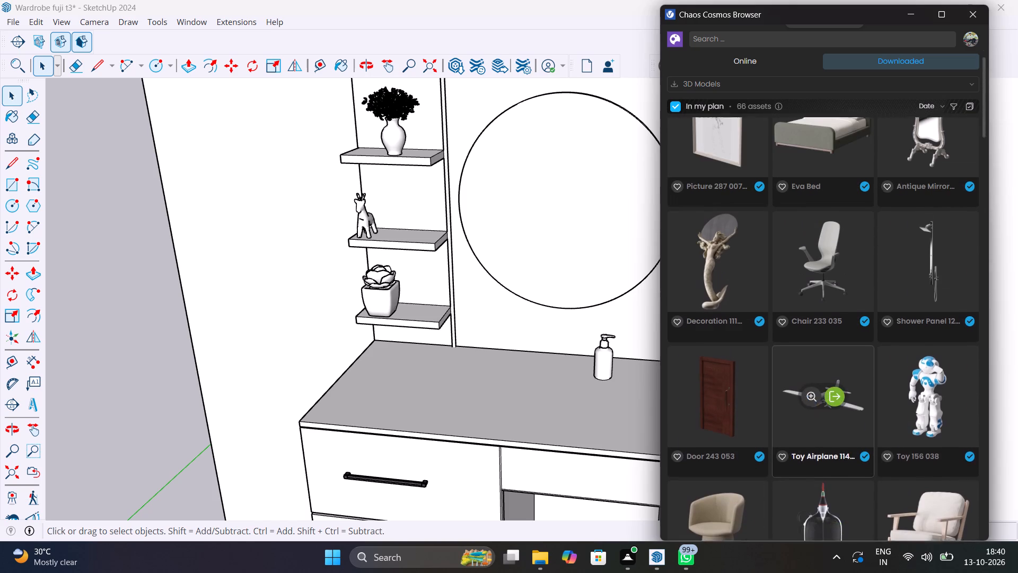
scroll(795, 330, "up", 9)
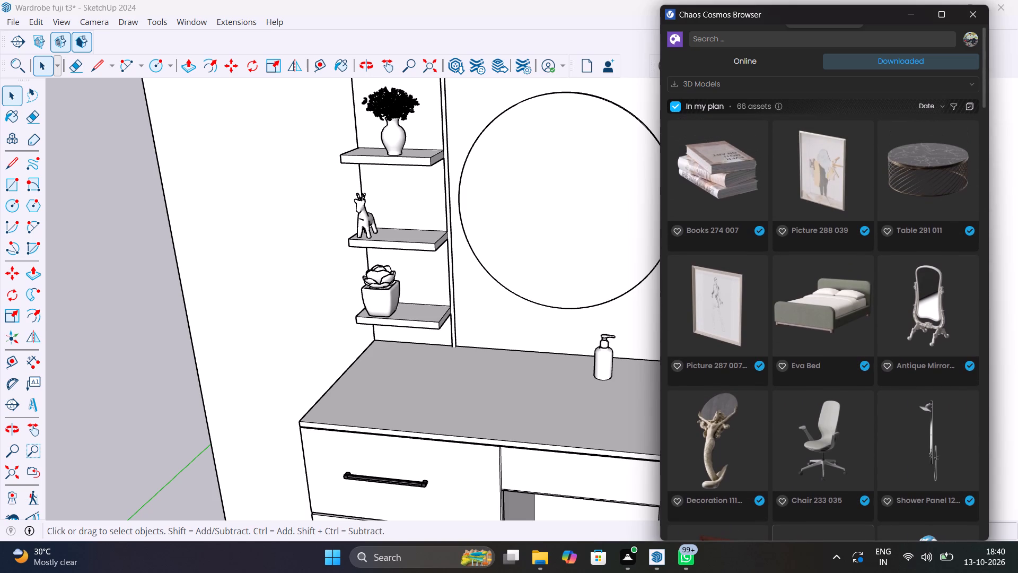
scroll(795, 330, "up", 4)
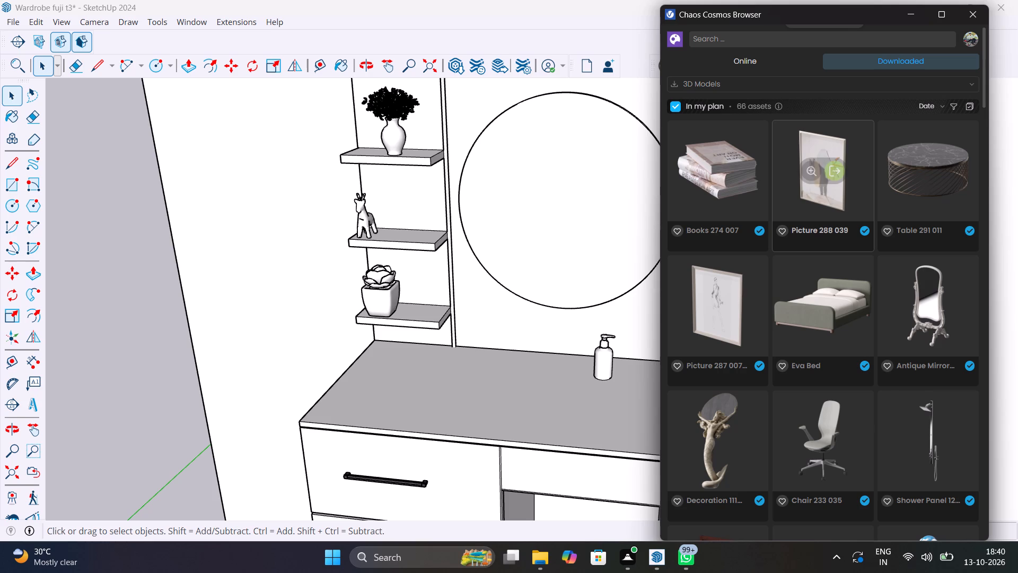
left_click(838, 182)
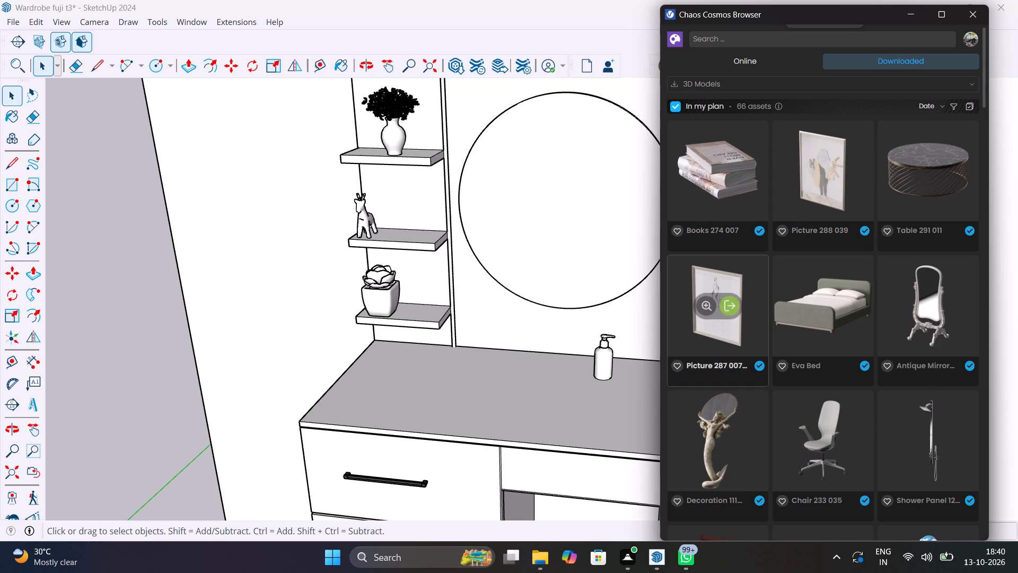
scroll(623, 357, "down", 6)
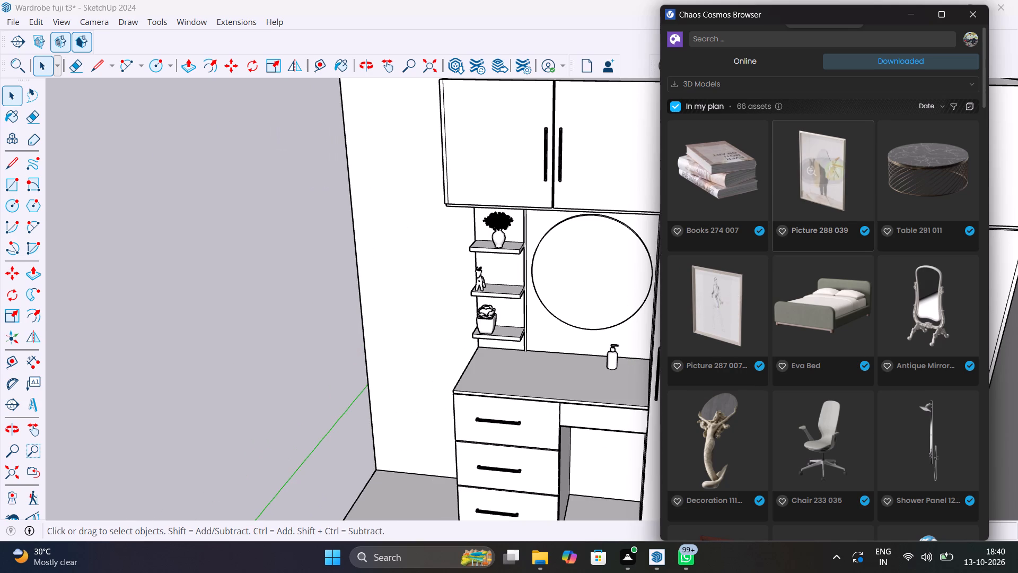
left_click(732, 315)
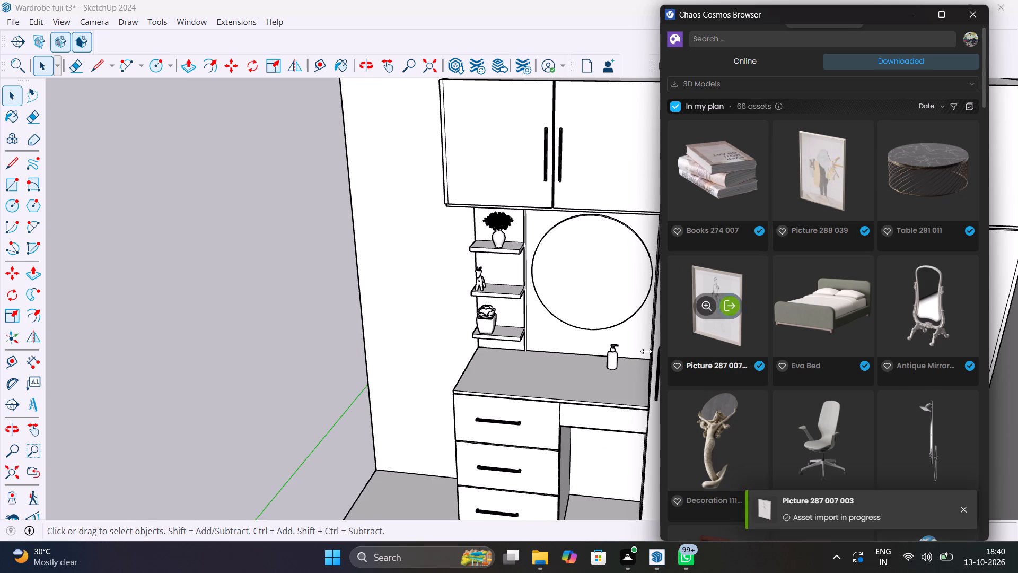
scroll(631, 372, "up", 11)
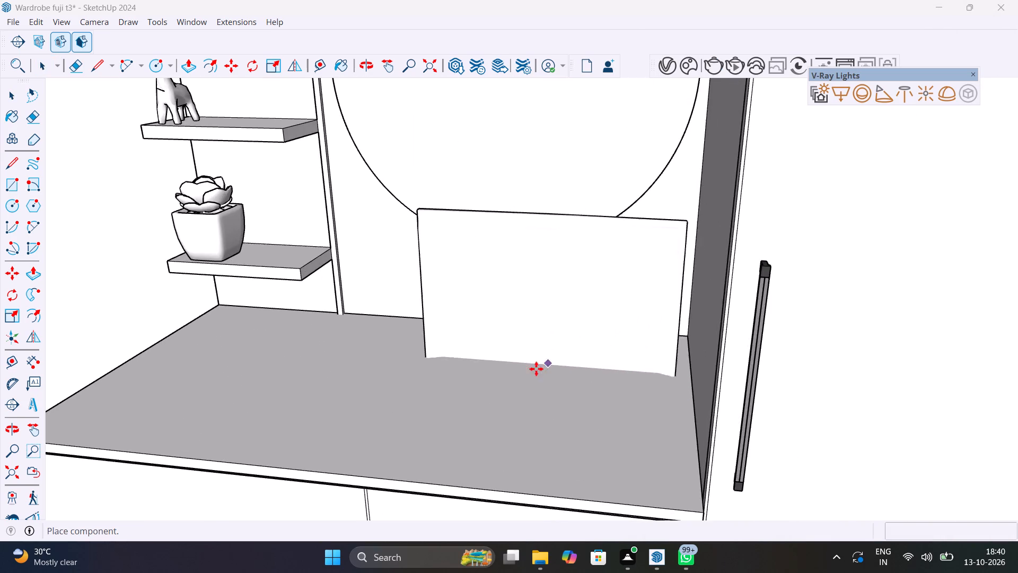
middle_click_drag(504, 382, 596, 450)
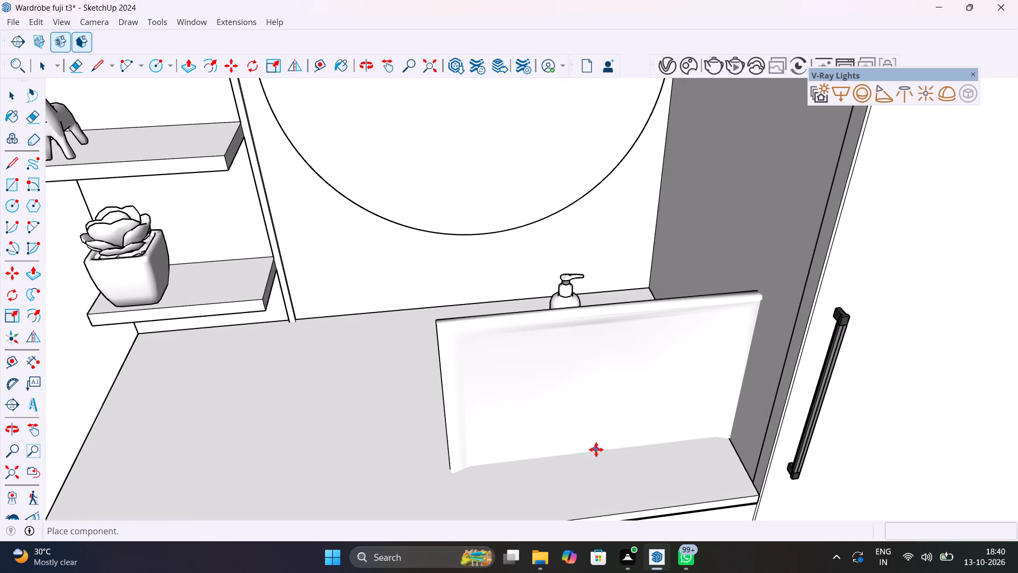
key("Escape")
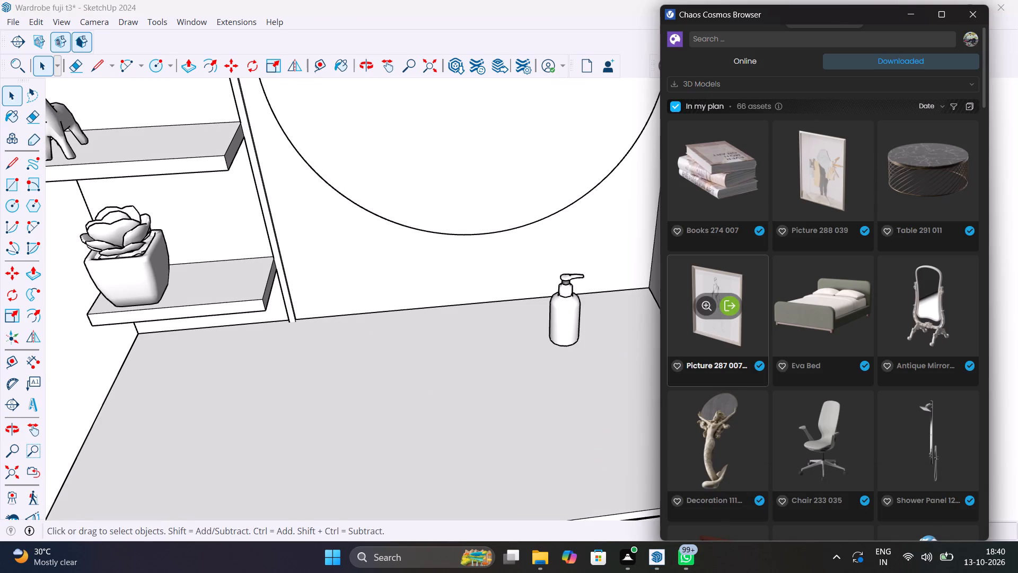
Search the online Chaos Cosmos library for "flowers".
scroll(773, 325, "down", 8)
scroll(773, 325, "up", 6)
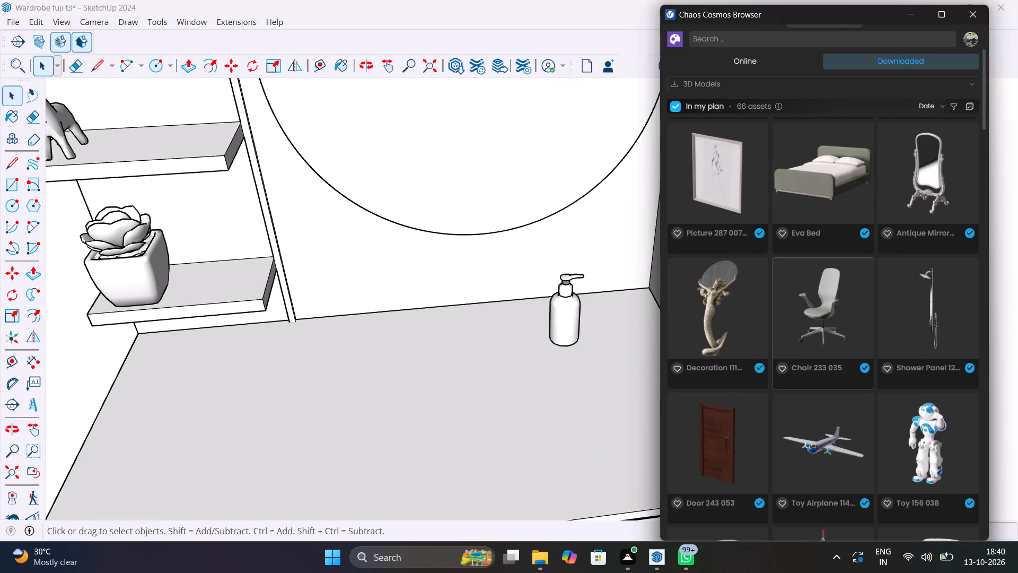
left_click(762, 62)
left_click(845, 40)
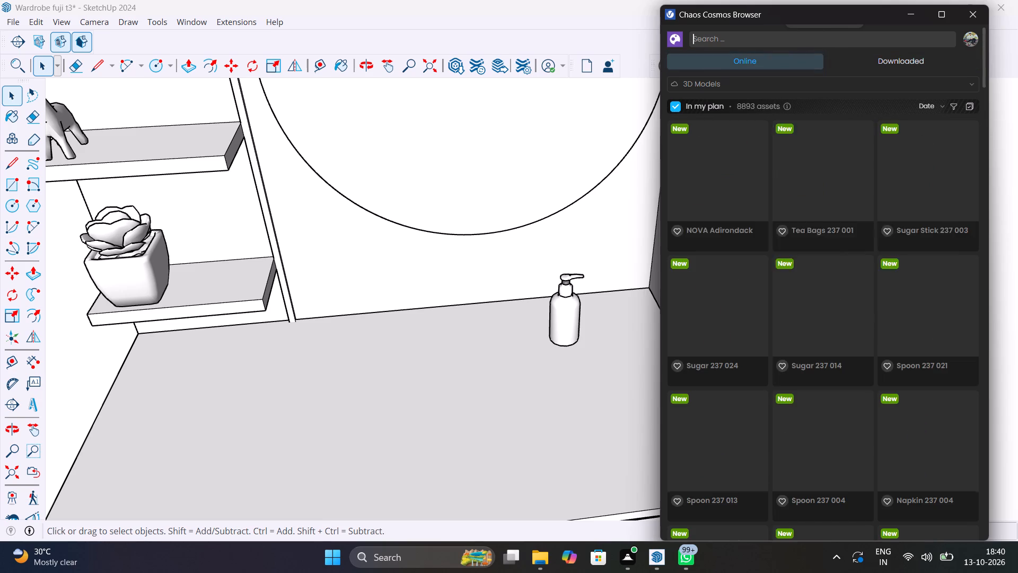
type("flowers")
key("Return")
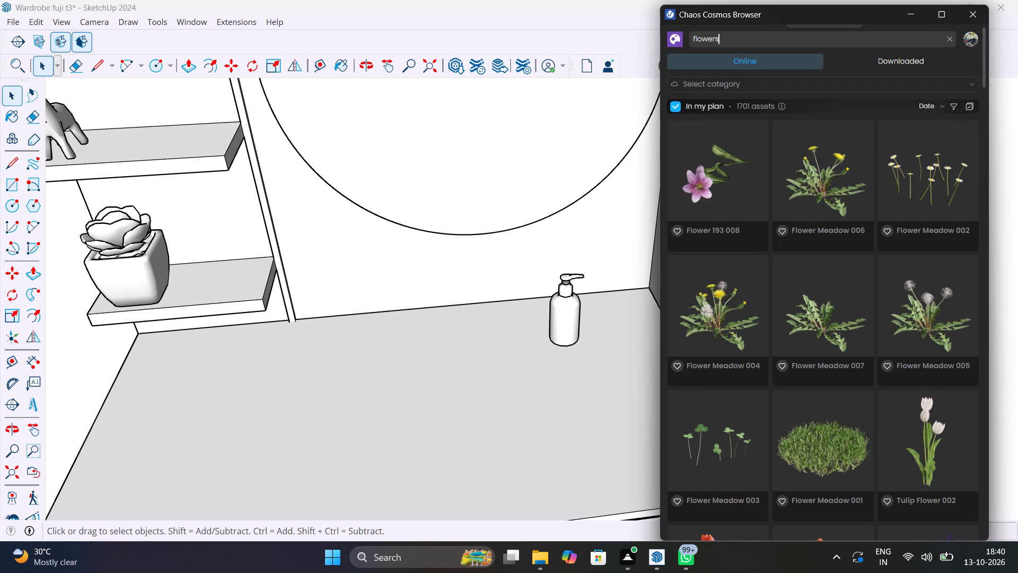
Look through the Chaos Cosmos "flowers" results for a vase arrangement suited to the desk.
scroll(829, 256, "down", 13)
scroll(831, 254, "up", 3)
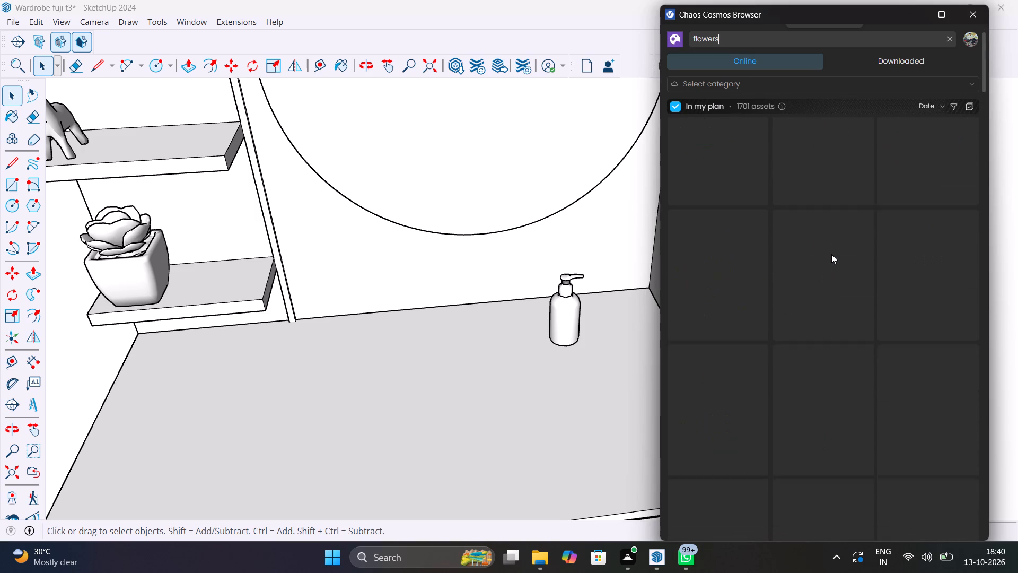
scroll(831, 254, "up", 3)
scroll(831, 254, "up", 20)
scroll(831, 254, "up", 1)
scroll(831, 254, "down", 7)
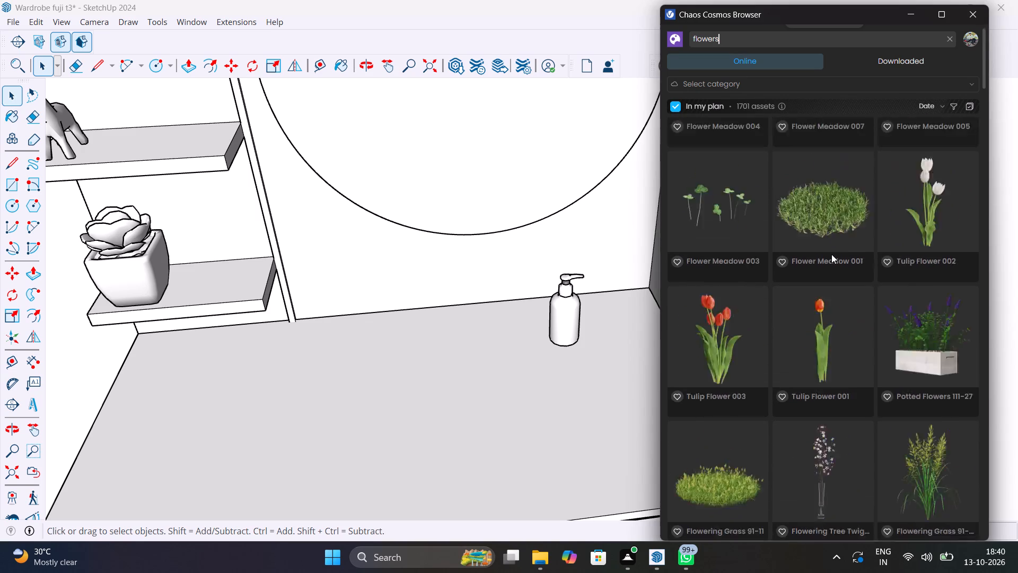
scroll(831, 254, "down", 4)
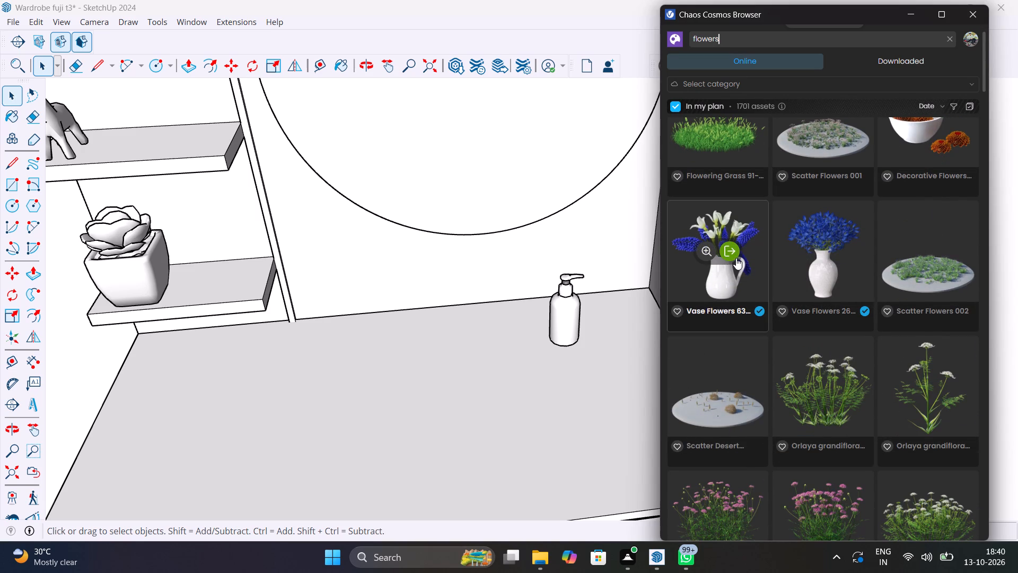
scroll(742, 283, "down", 17)
scroll(742, 284, "down", 19)
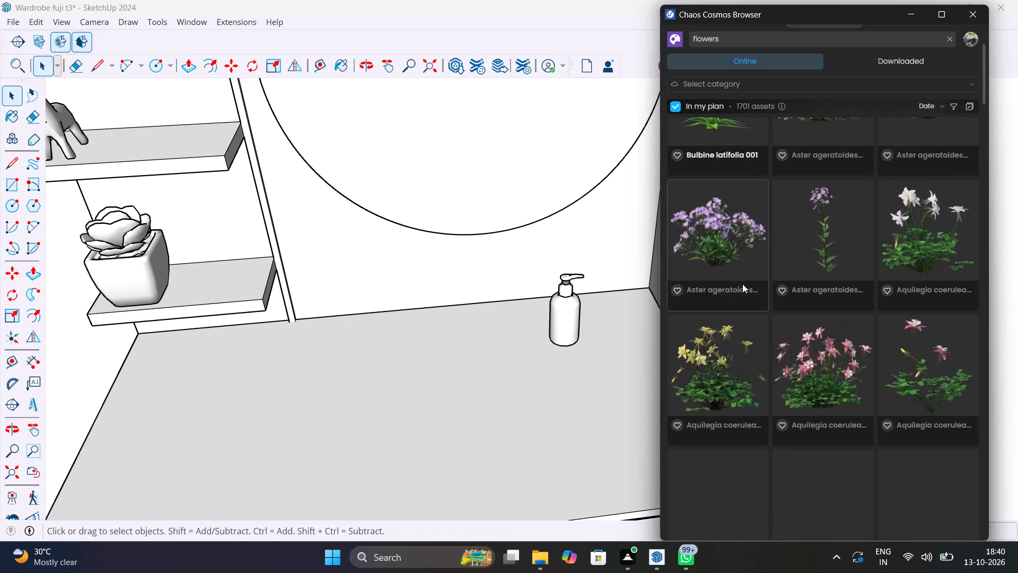
scroll(742, 284, "down", 16)
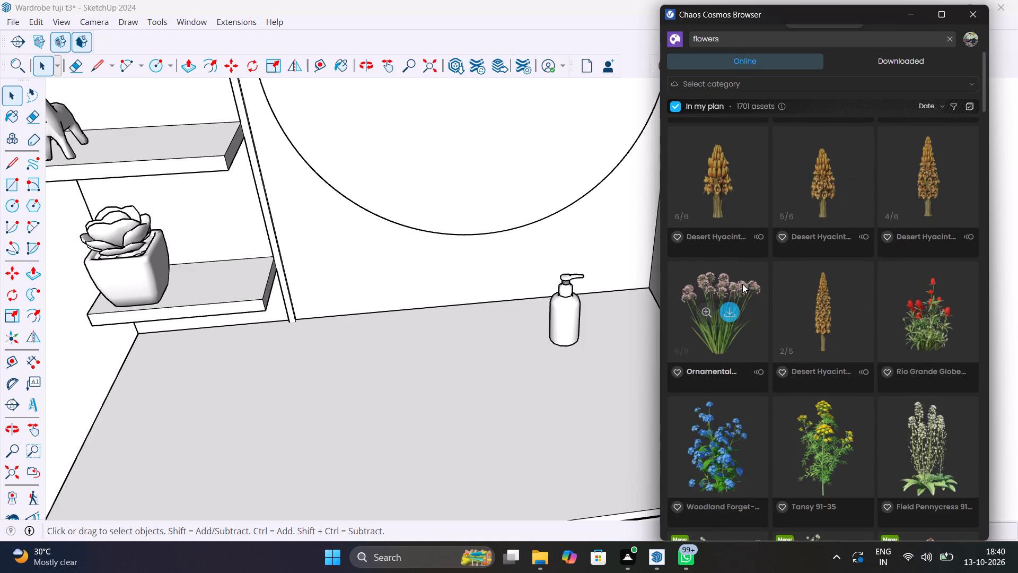
scroll(742, 284, "down", 18)
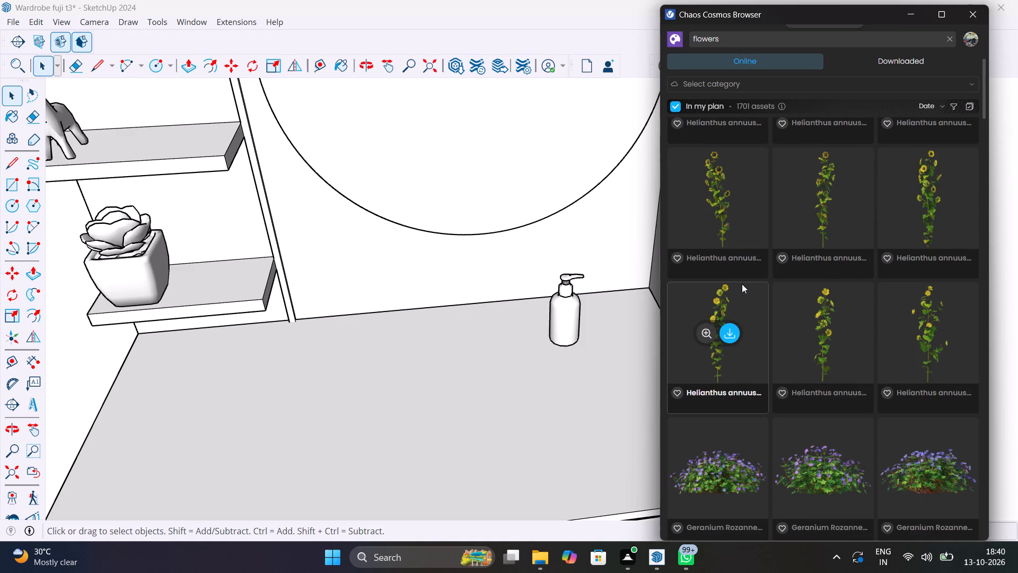
scroll(780, 303, "down", 14)
scroll(780, 306, "down", 20)
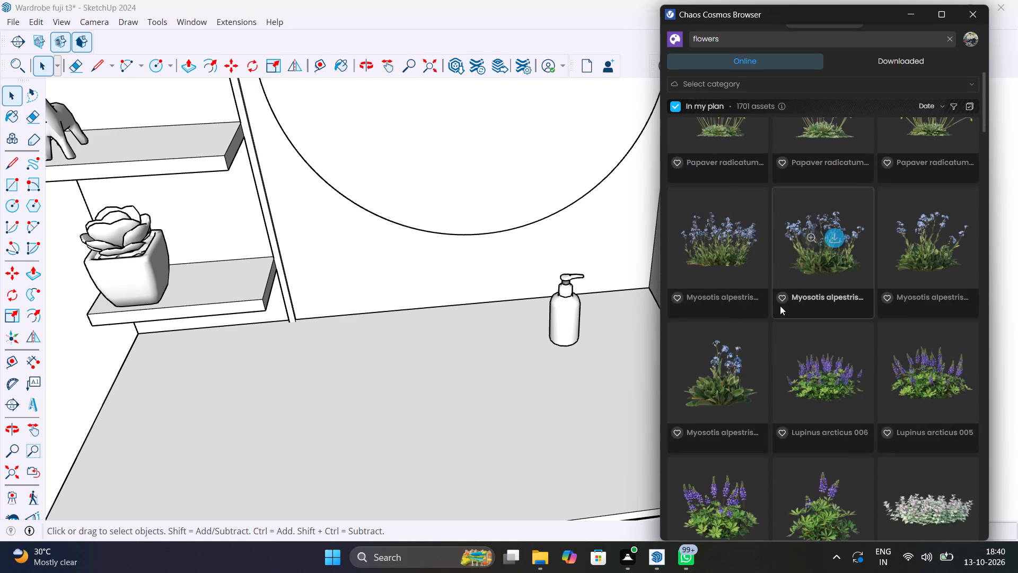
scroll(780, 306, "up", 20)
scroll(780, 306, "up", 20)
scroll(780, 306, "up", 6)
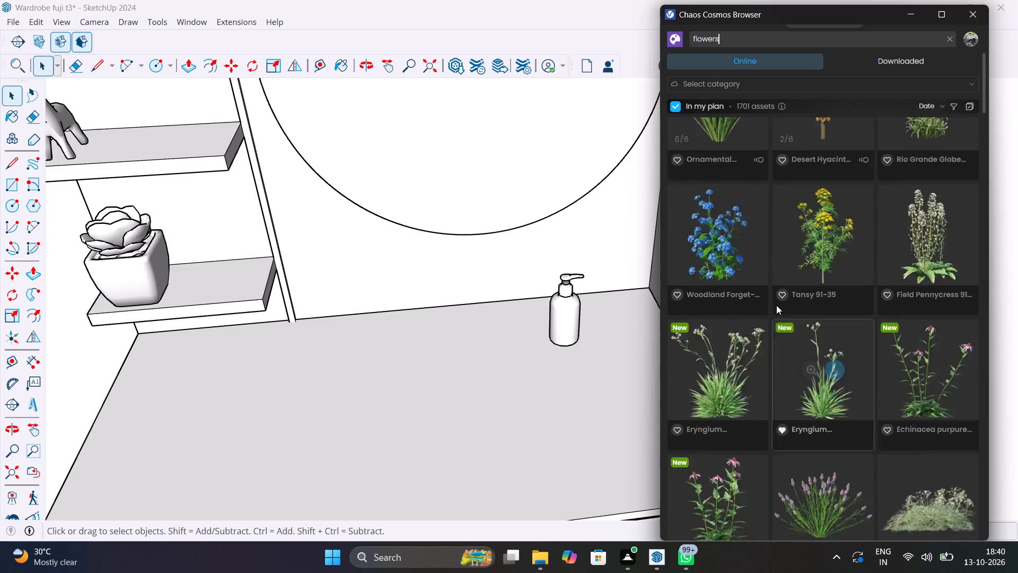
scroll(776, 305, "up", 20)
scroll(776, 305, "up", 20)
scroll(776, 305, "up", 8)
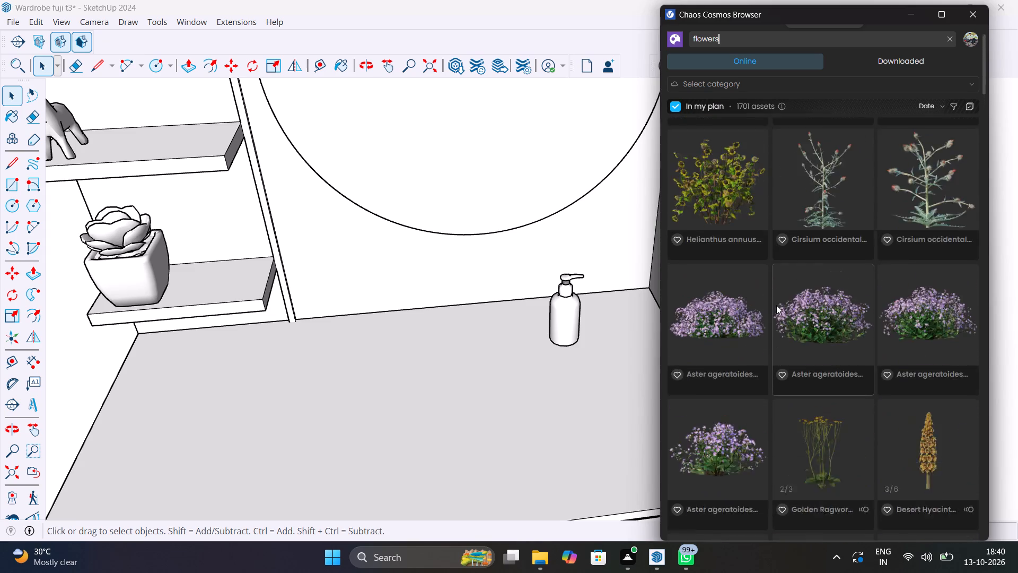
scroll(776, 305, "up", 13)
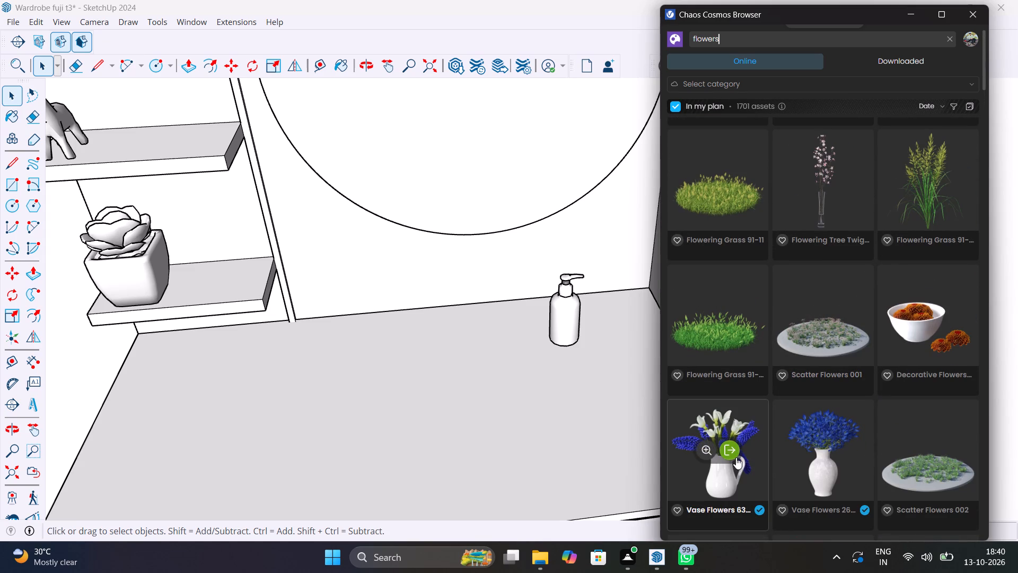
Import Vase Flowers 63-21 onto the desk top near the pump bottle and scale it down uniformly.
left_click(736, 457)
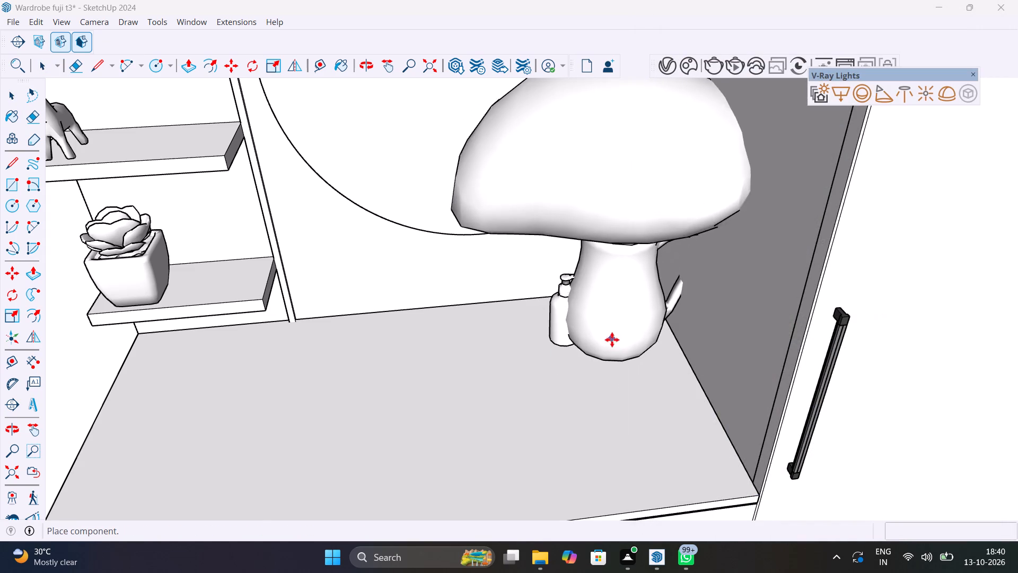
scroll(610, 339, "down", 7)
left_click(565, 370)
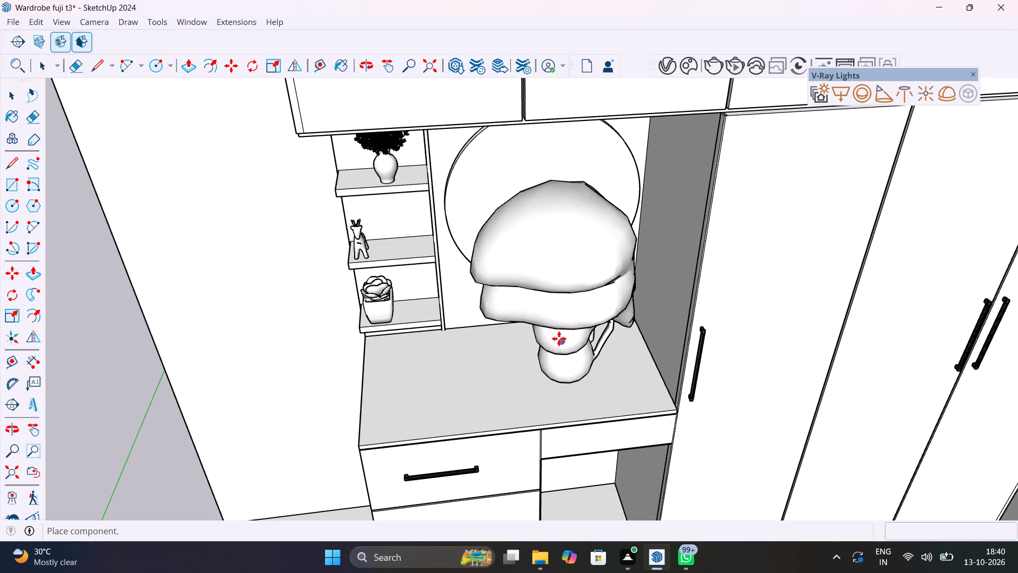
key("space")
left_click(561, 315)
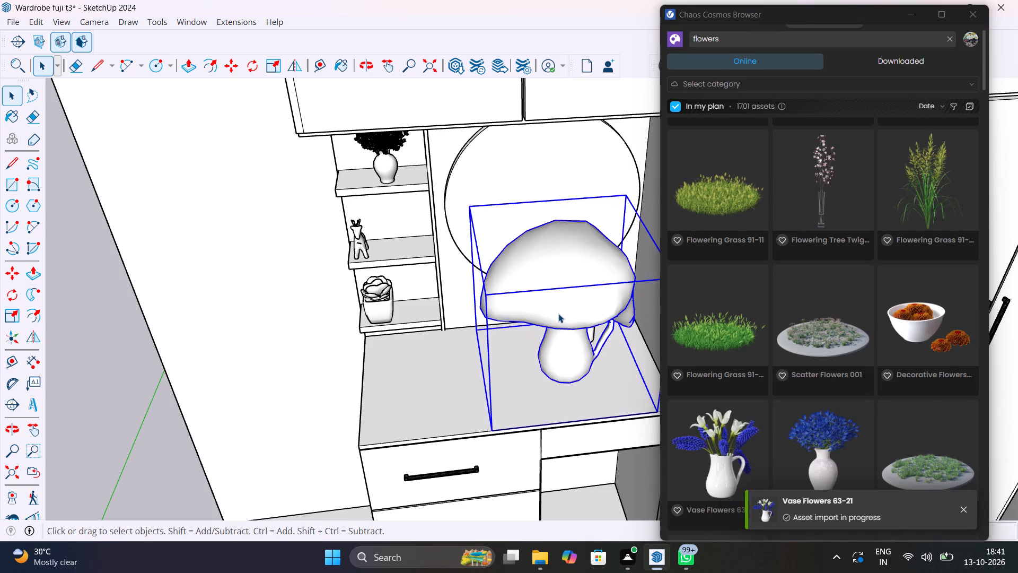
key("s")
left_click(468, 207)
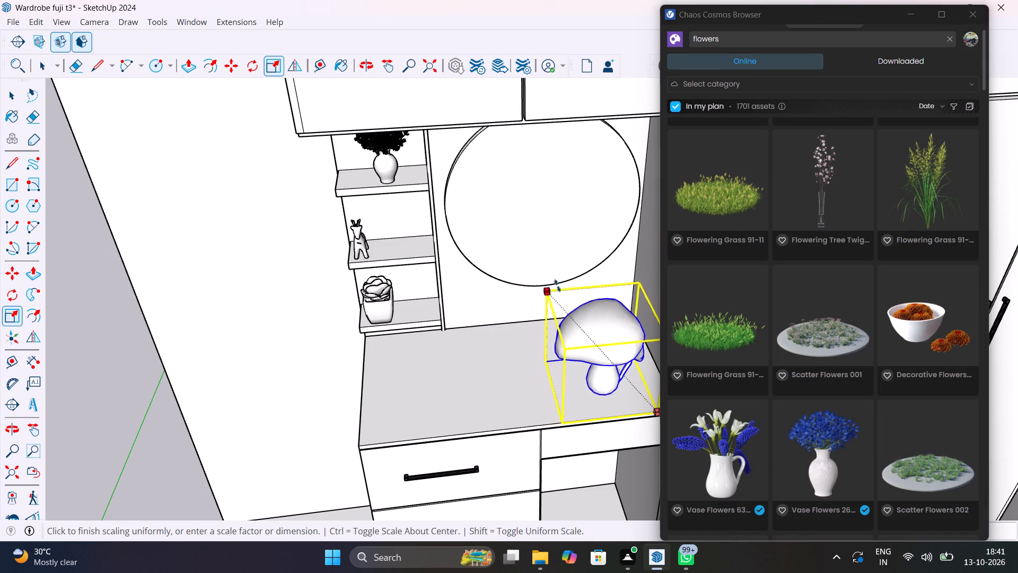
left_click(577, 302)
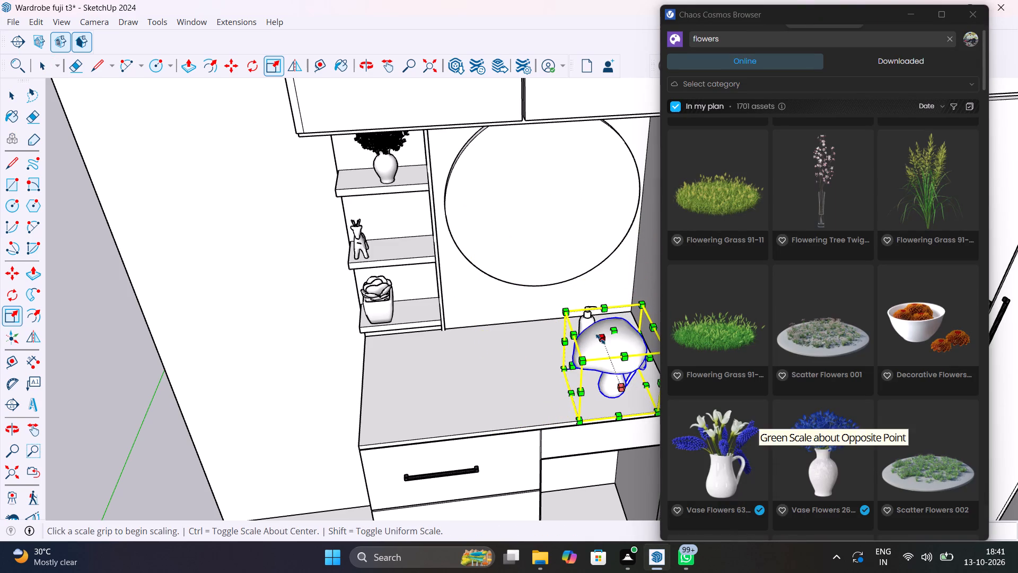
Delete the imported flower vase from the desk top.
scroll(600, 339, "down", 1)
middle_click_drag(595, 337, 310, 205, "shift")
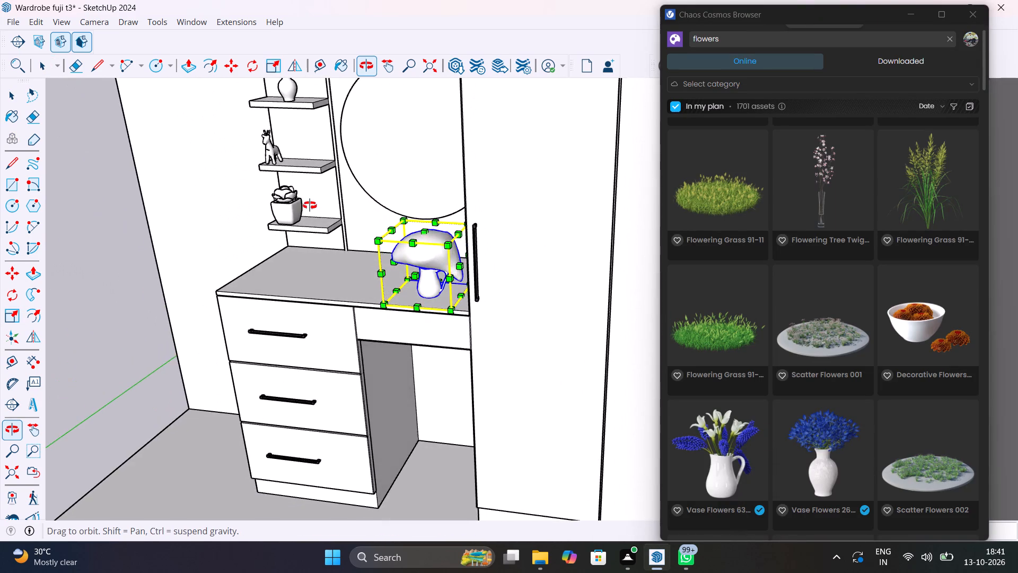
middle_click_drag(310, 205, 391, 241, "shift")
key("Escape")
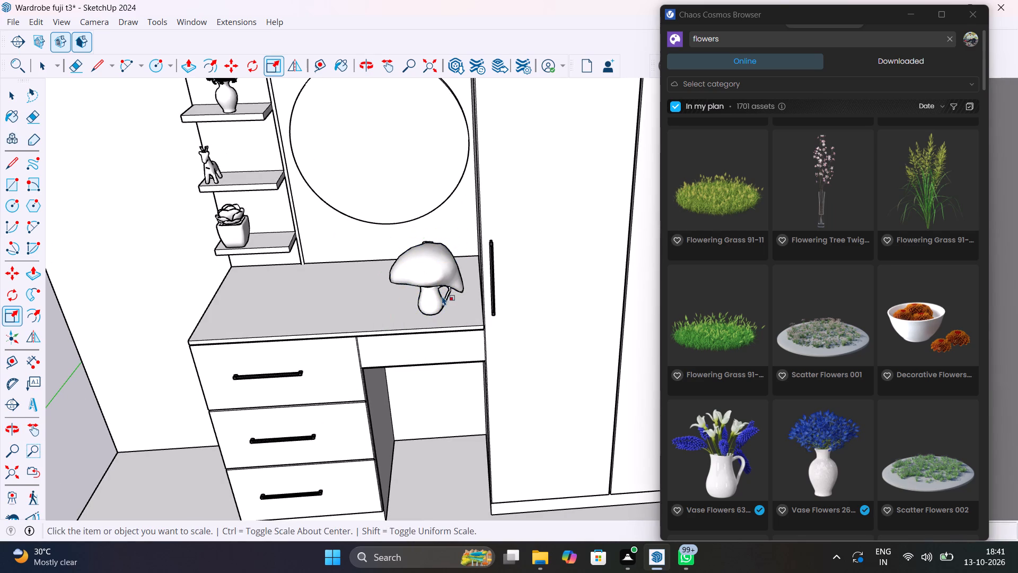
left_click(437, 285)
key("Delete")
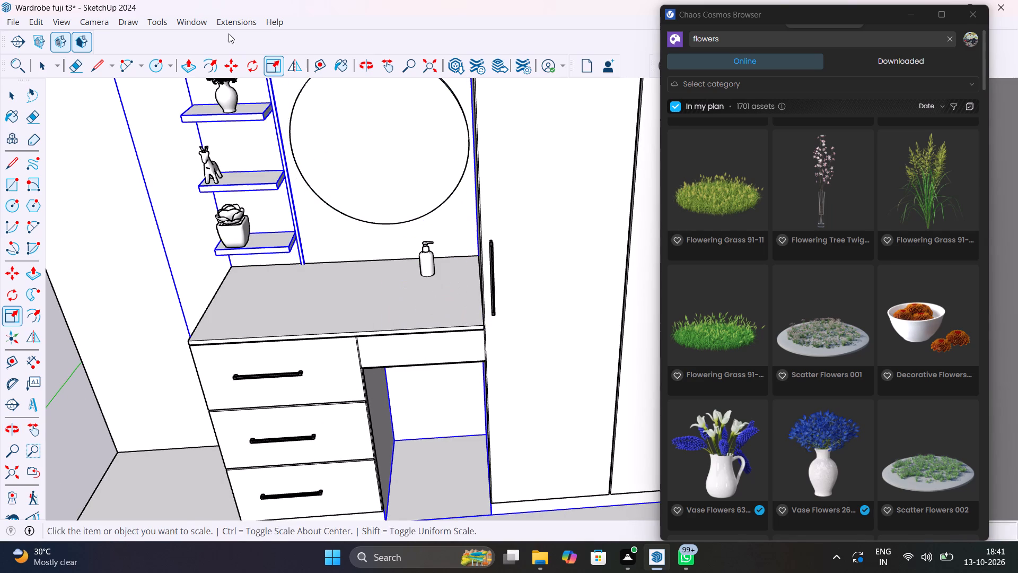
Search 3D Warehouse for "flowers".
left_click(186, 21)
left_click(245, 129)
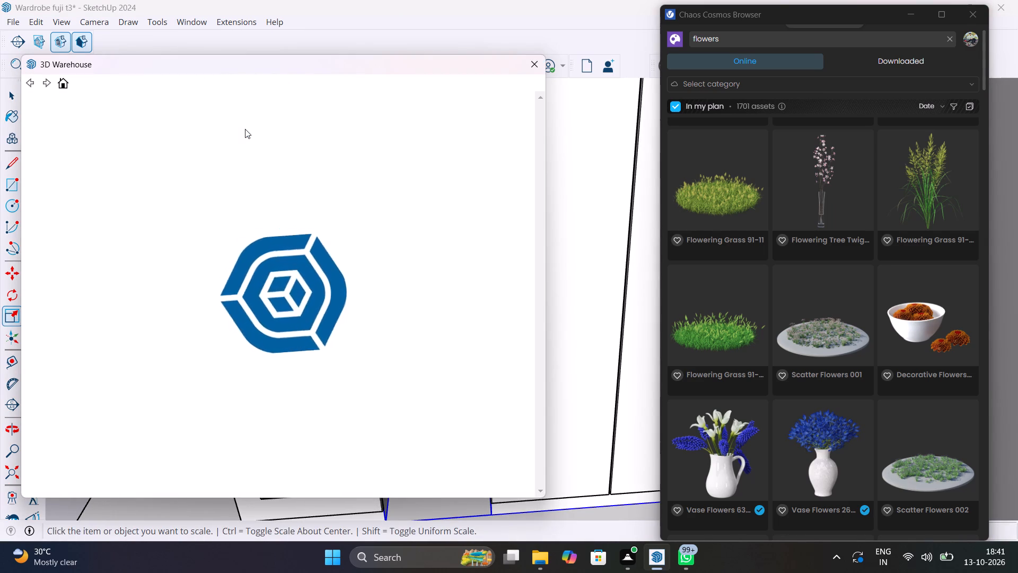
left_click(279, 114)
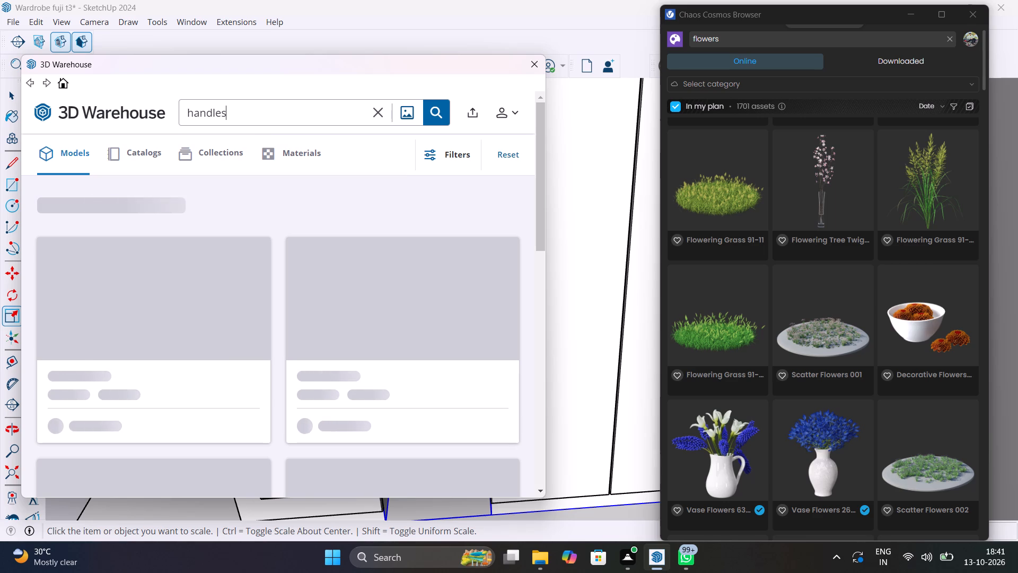
key("BackSpace")
key("BackSpace")
key("BackSpace")
key("BackSpace")
key("BackSpace")
key("BackSpace")
key("BackSpace")
key("BackSpace")
key("BackSpace")
key("BackSpace")
key("BackSpace")
key("BackSpace")
key("BackSpace")
key("BackSpace")
type("flowers")
key("Return")
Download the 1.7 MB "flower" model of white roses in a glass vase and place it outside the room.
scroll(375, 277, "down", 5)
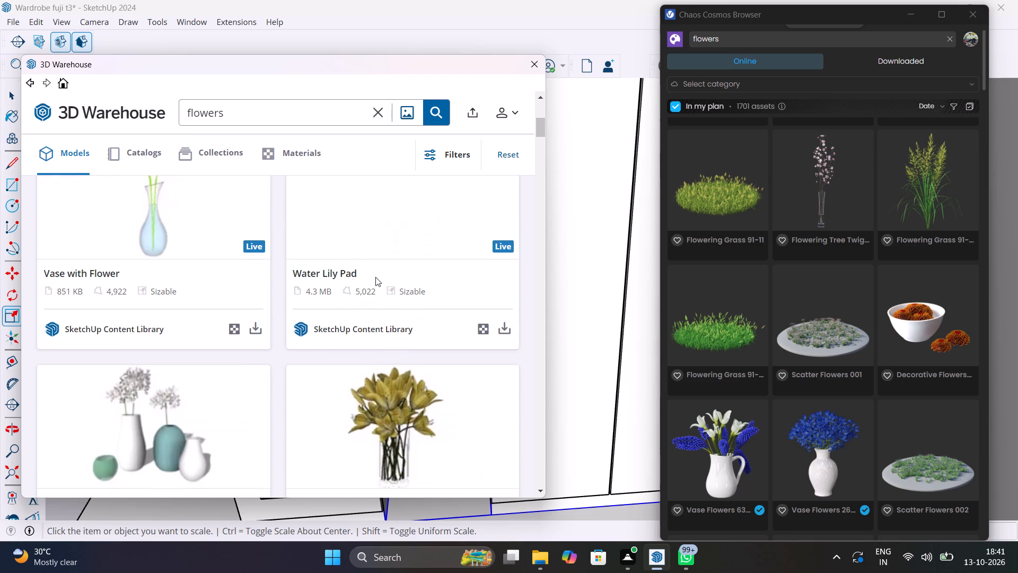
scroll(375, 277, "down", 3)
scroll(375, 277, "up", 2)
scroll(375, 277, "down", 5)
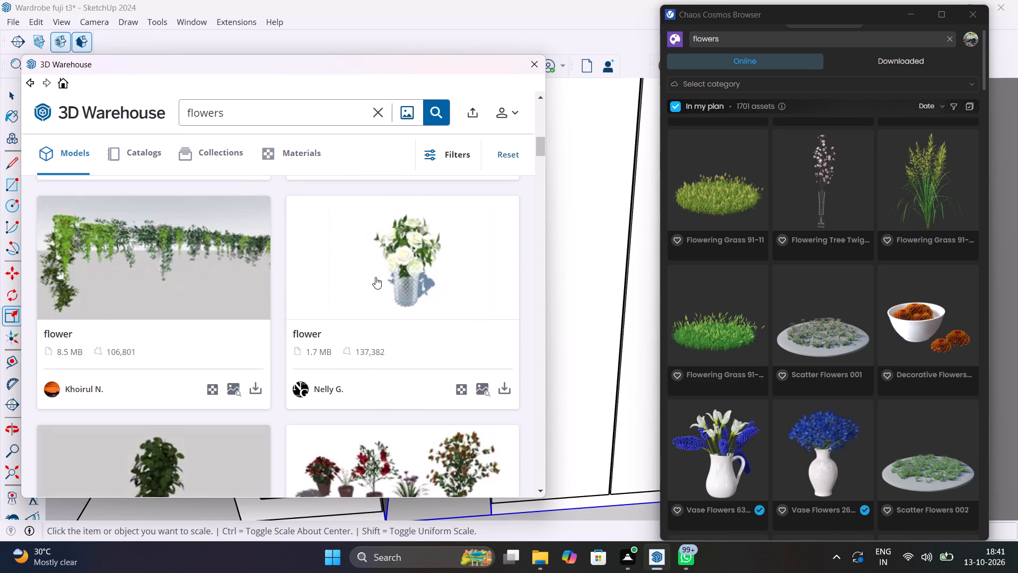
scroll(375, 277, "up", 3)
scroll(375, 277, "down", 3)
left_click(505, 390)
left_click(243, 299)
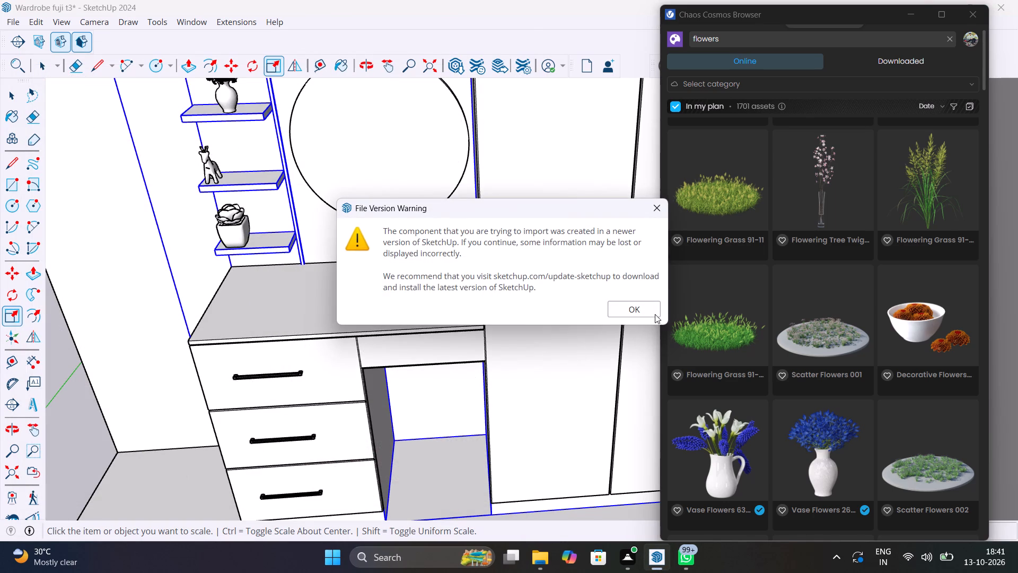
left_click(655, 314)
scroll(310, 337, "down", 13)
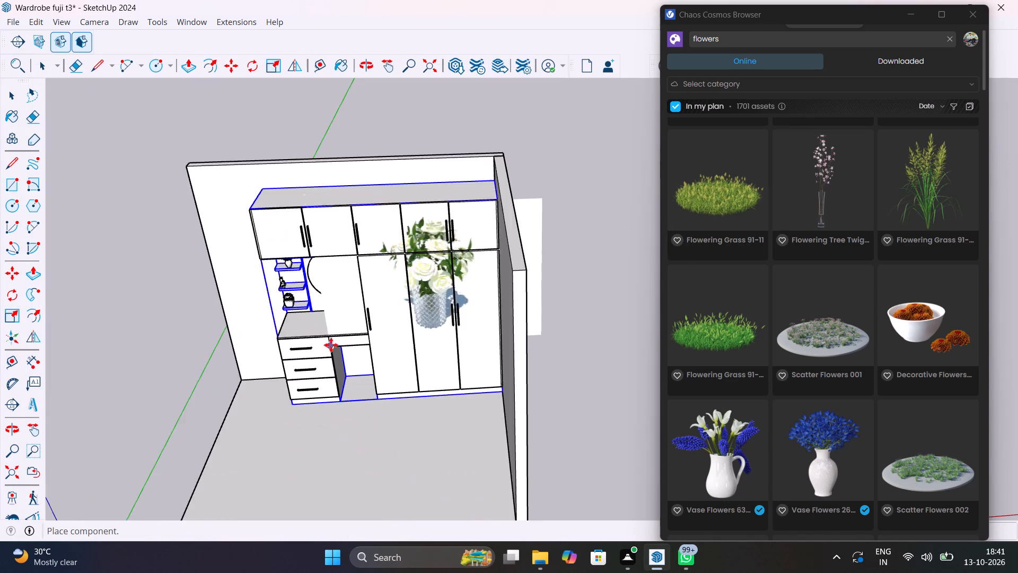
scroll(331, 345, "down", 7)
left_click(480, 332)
Open the imported rose vase component for editing and examine its geometry from several angles.
scroll(511, 318, "up", 6)
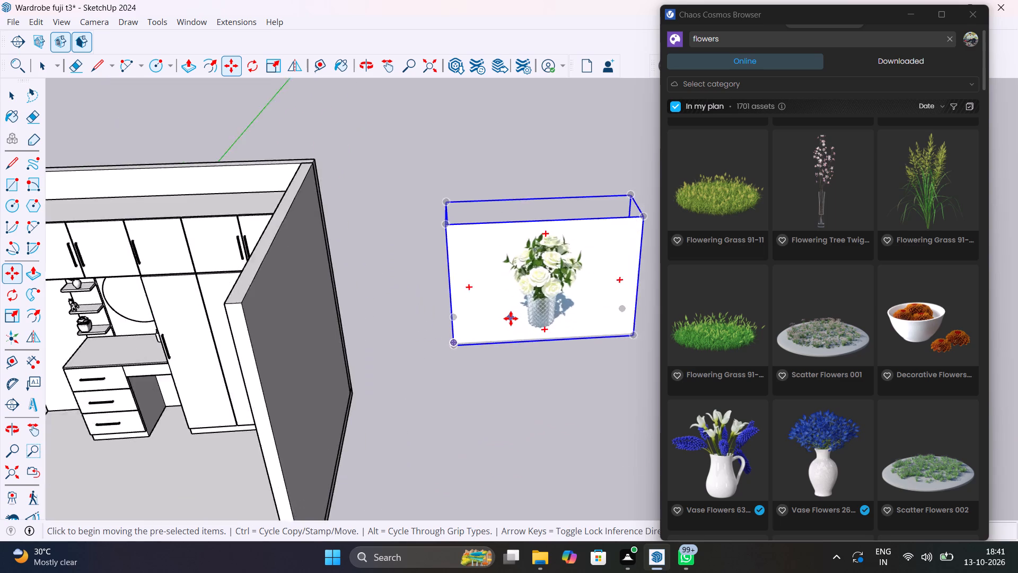
scroll(511, 318, "up", 5)
key("space")
left_click(577, 306)
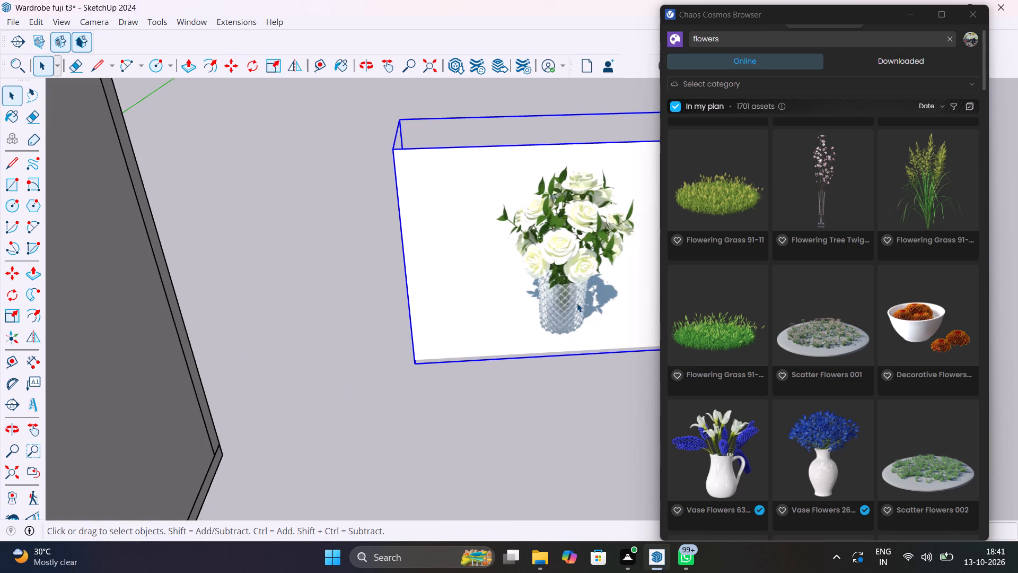
double_click(577, 300)
left_click(573, 286)
scroll(563, 288, "down", 5)
middle_click_drag(566, 292, 646, 308)
left_click(505, 113)
triple_click(530, 250)
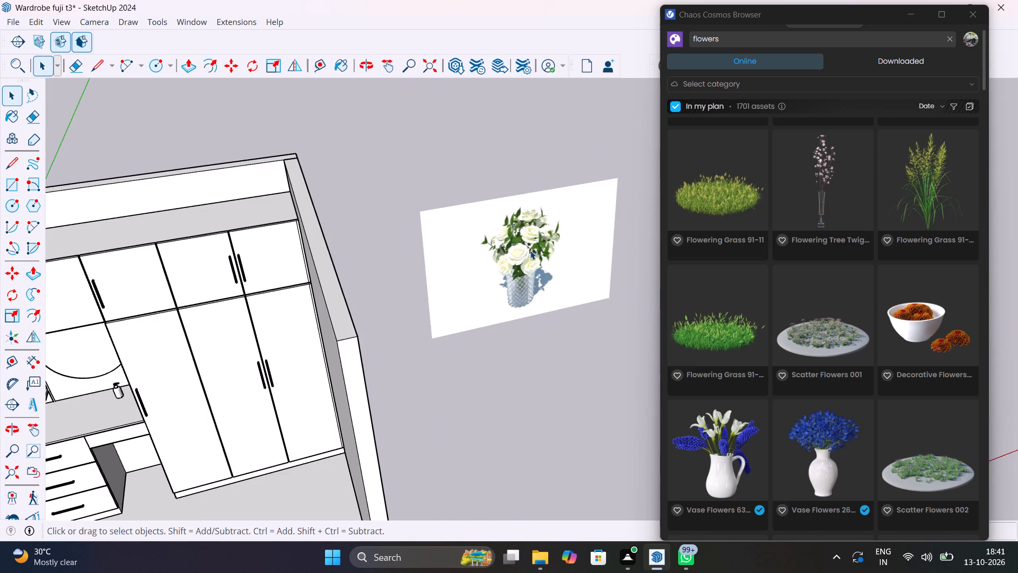
left_click(530, 248)
scroll(529, 268, "up", 5)
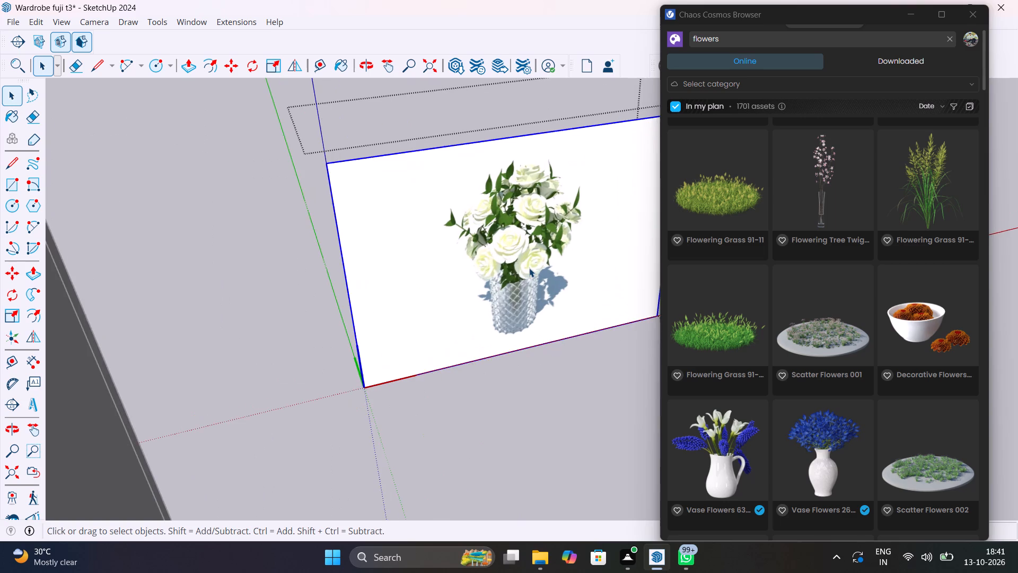
middle_click_drag(524, 274, 647, 336)
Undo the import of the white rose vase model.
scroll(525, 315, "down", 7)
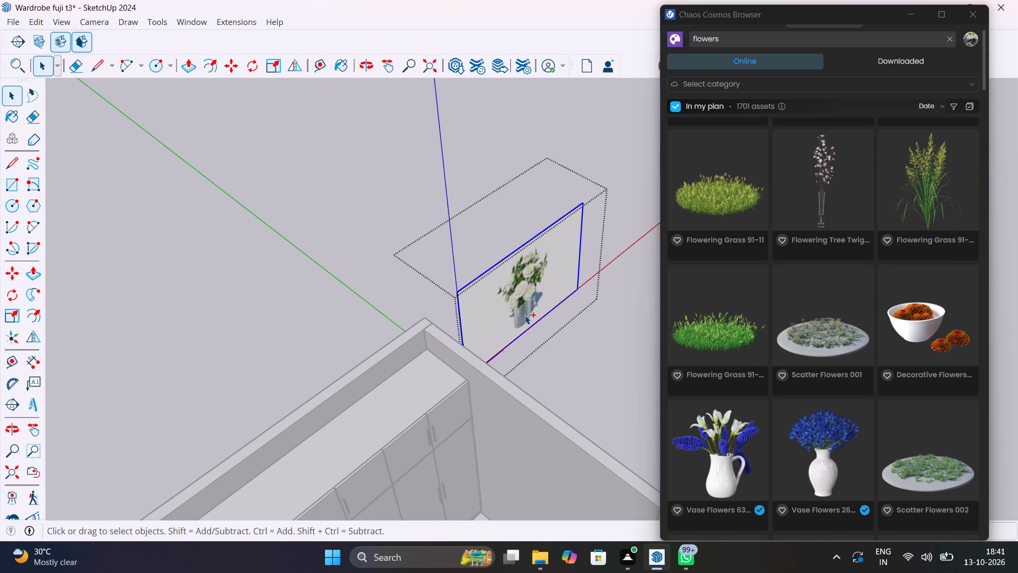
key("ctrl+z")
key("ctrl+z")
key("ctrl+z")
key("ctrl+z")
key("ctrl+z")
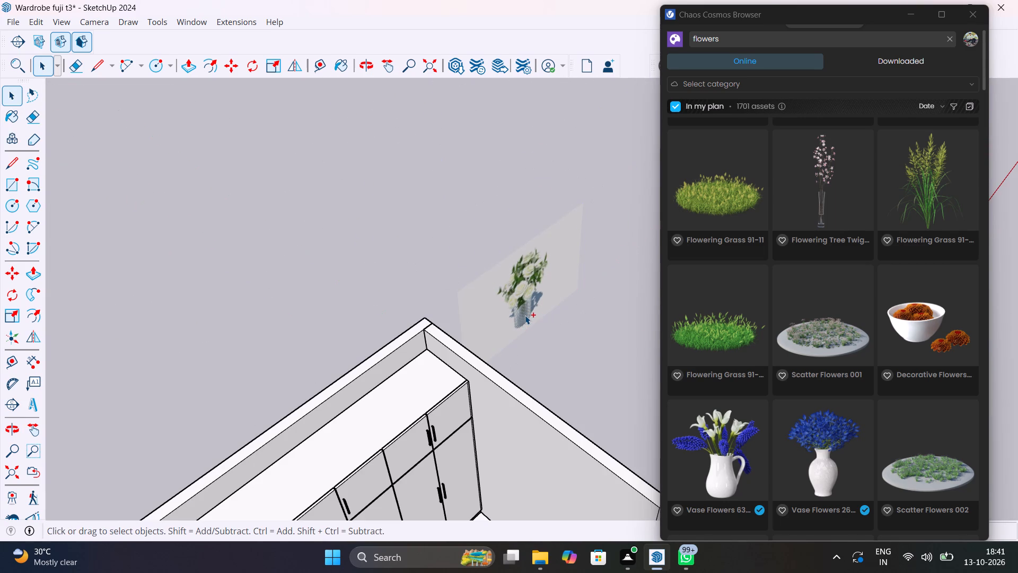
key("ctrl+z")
Download the 6.3 MB "flower" model of yellow lilies in a glass vase from 3D Warehouse and place it on the desk.
scroll(252, 66, "down", 9)
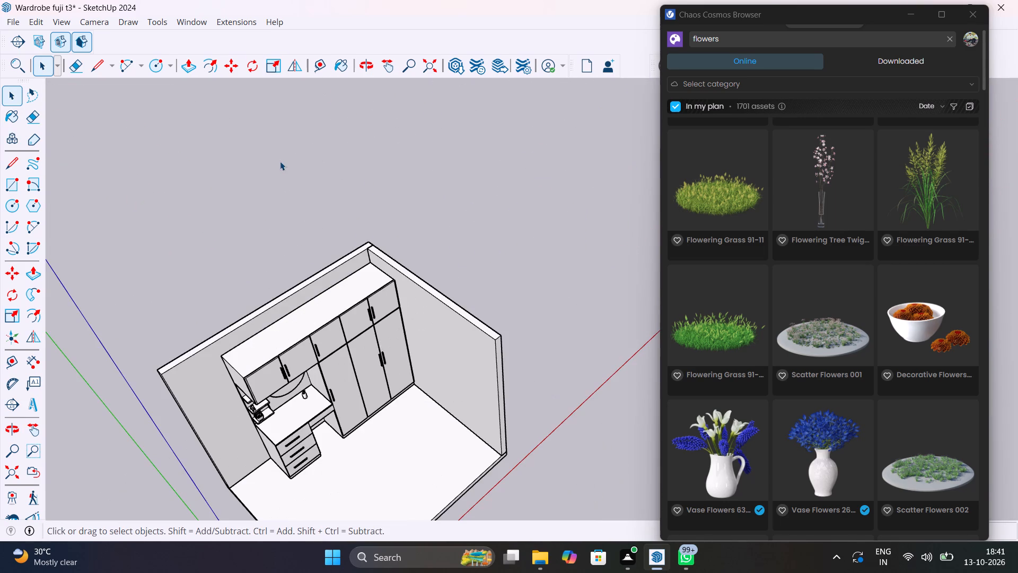
middle_click_drag(274, 159, 215, 99)
left_click(195, 22)
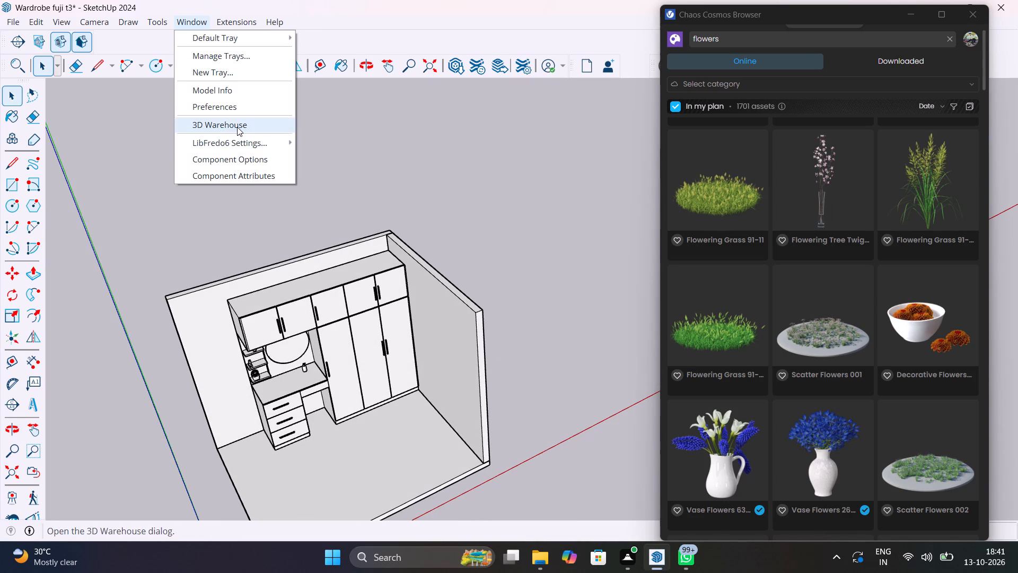
left_click(237, 127)
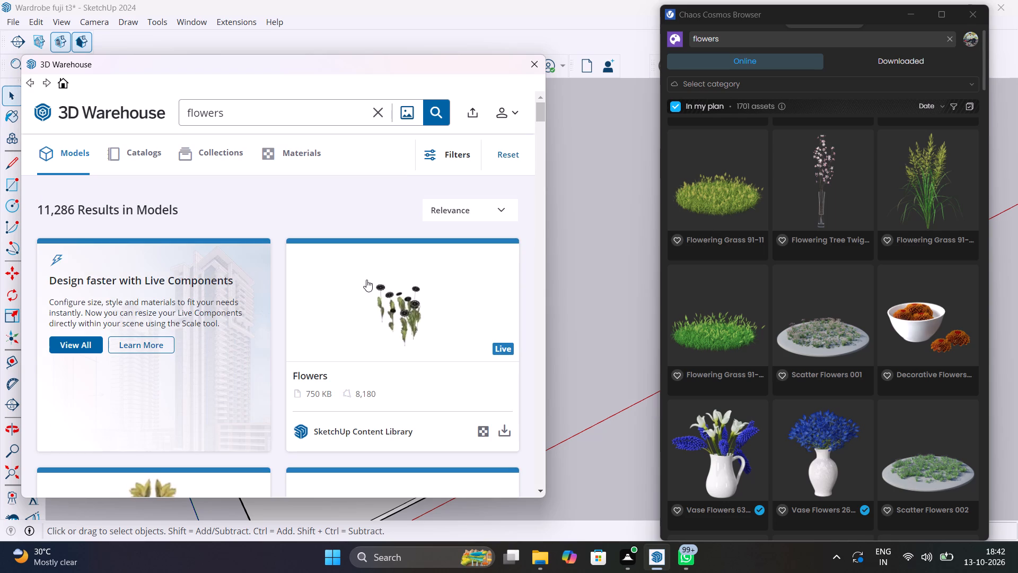
scroll(384, 325, "down", 10)
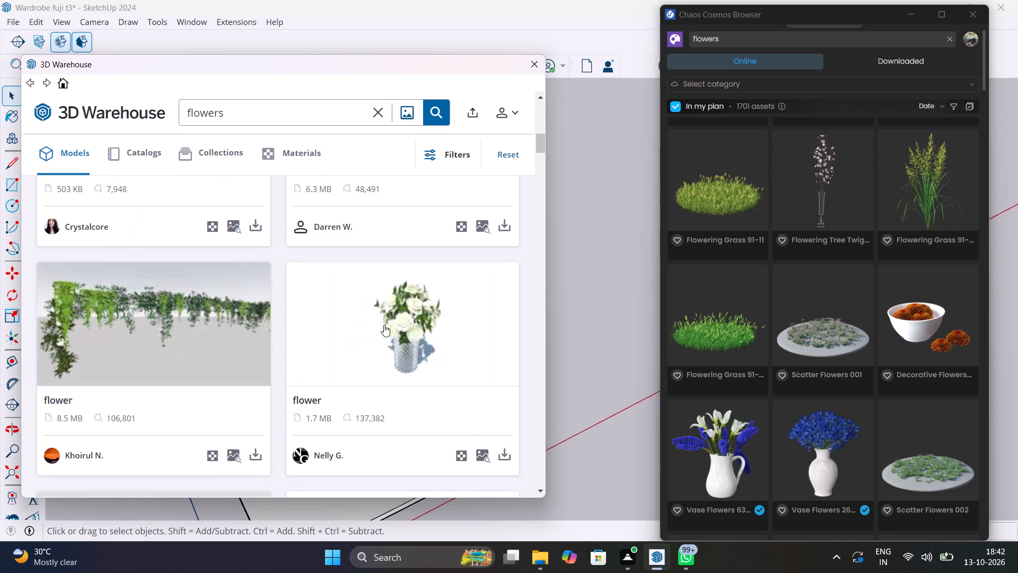
scroll(384, 325, "up", 4)
scroll(450, 402, "down", 2)
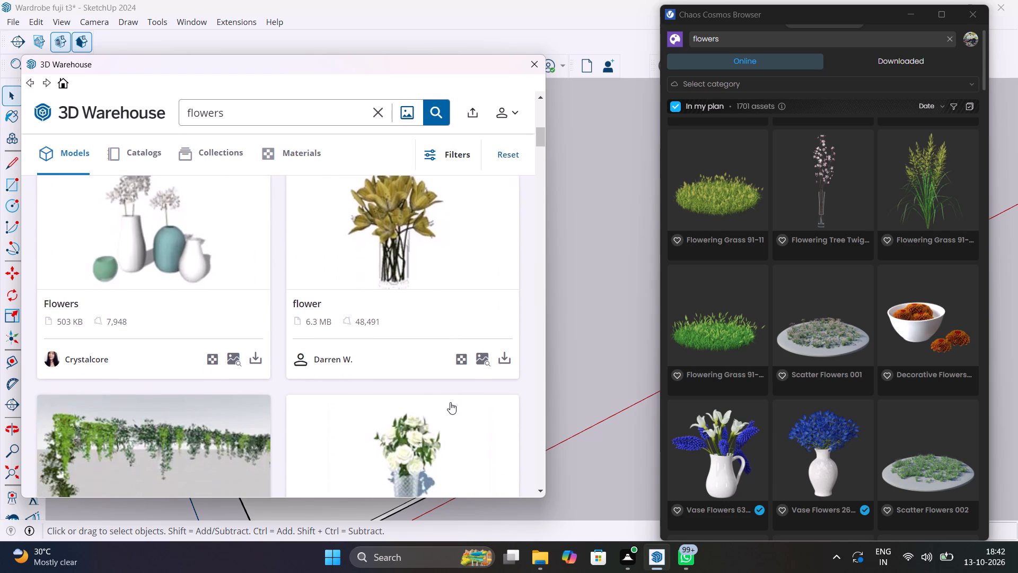
scroll(450, 402, "down", 2)
scroll(450, 402, "up", 2)
left_click(505, 359)
left_click(247, 292)
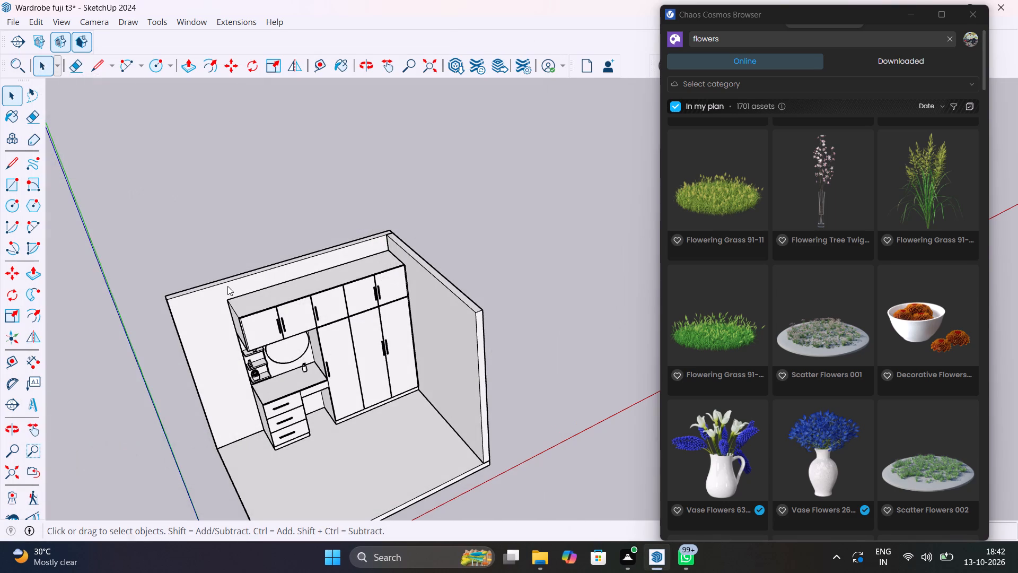
left_click(643, 306)
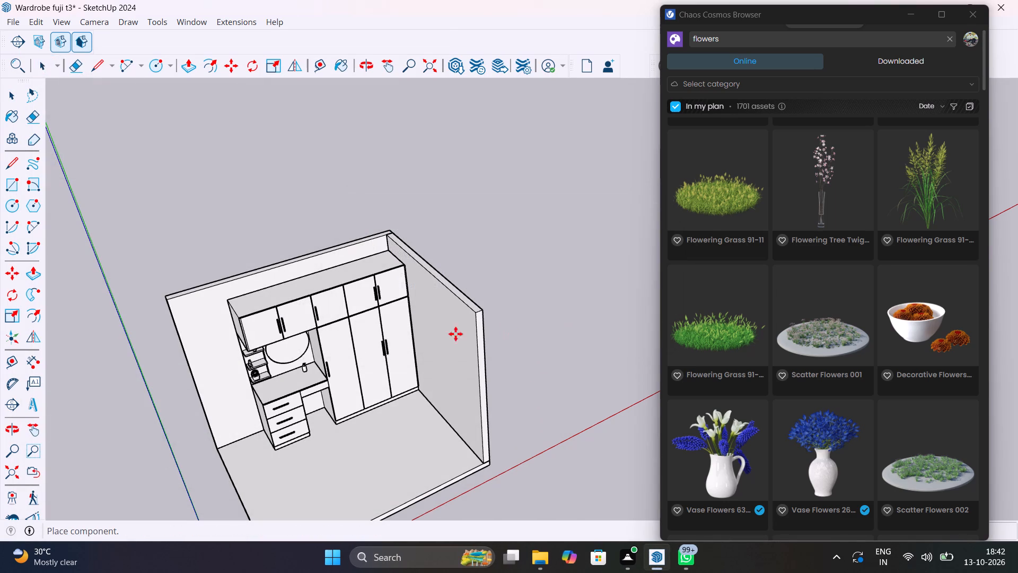
scroll(304, 395, "up", 16)
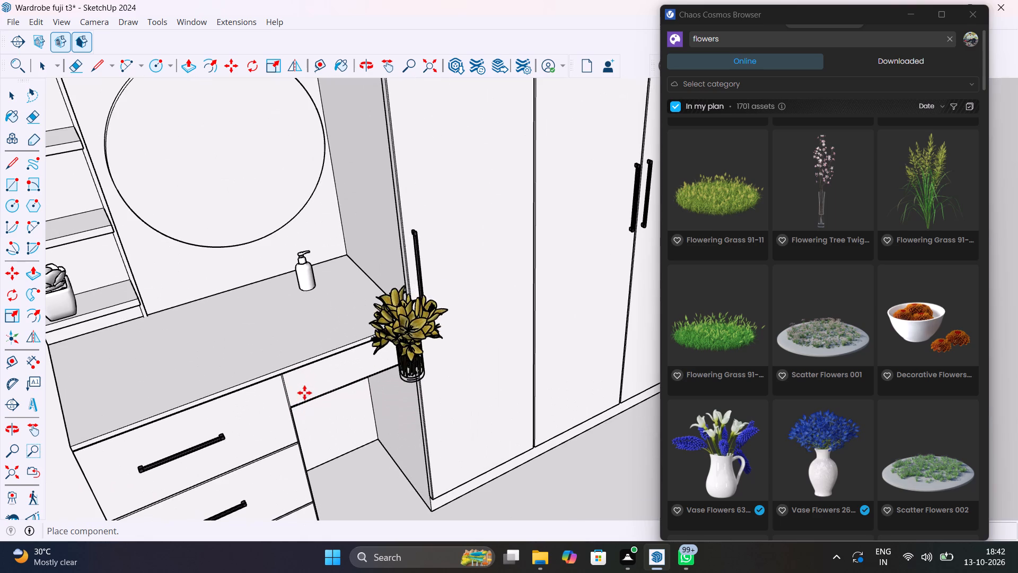
left_click(219, 313)
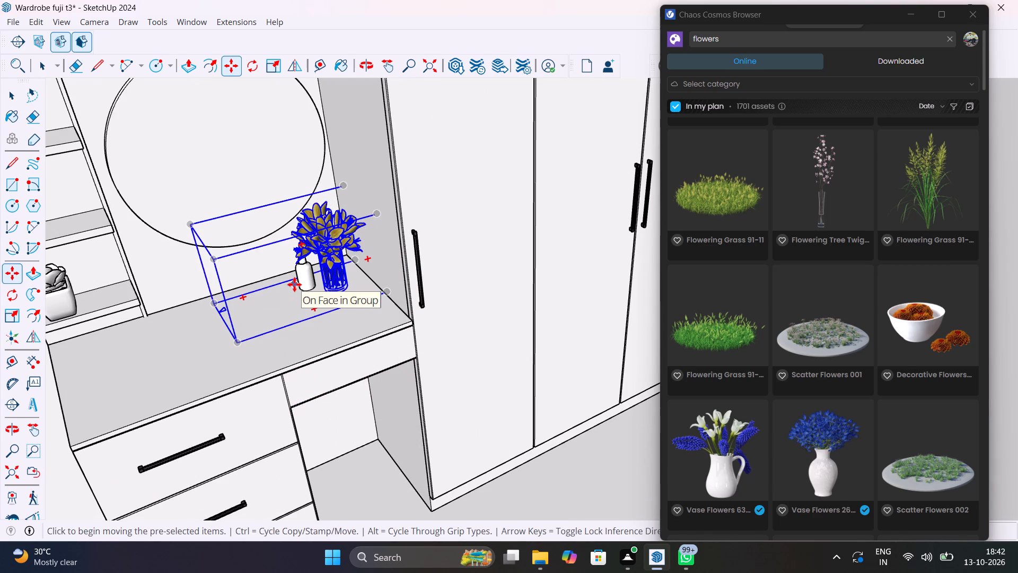
Scale the yellow lily vase down uniformly to suit the desk.
scroll(294, 284, "down", 8)
key("space")
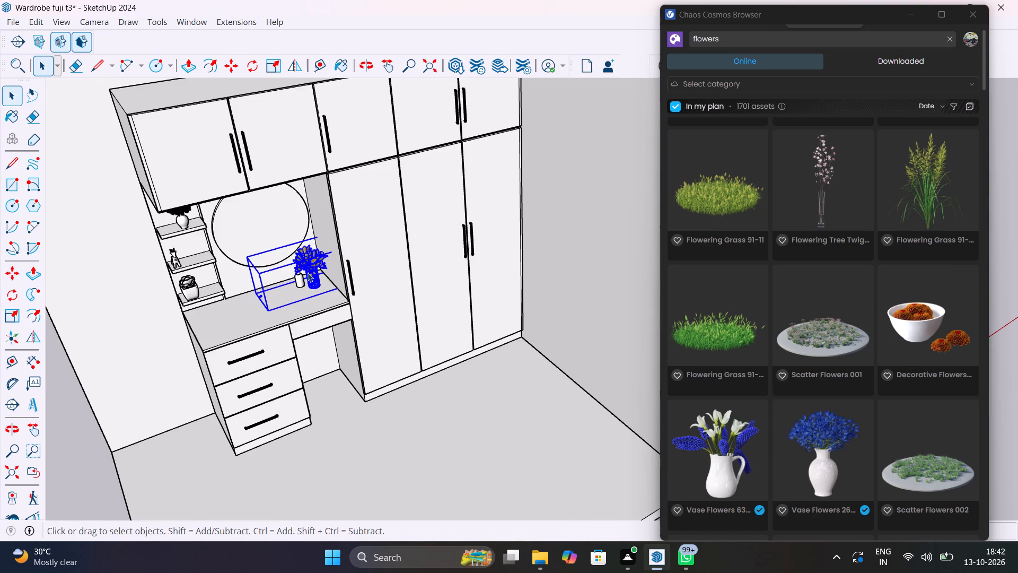
key("s")
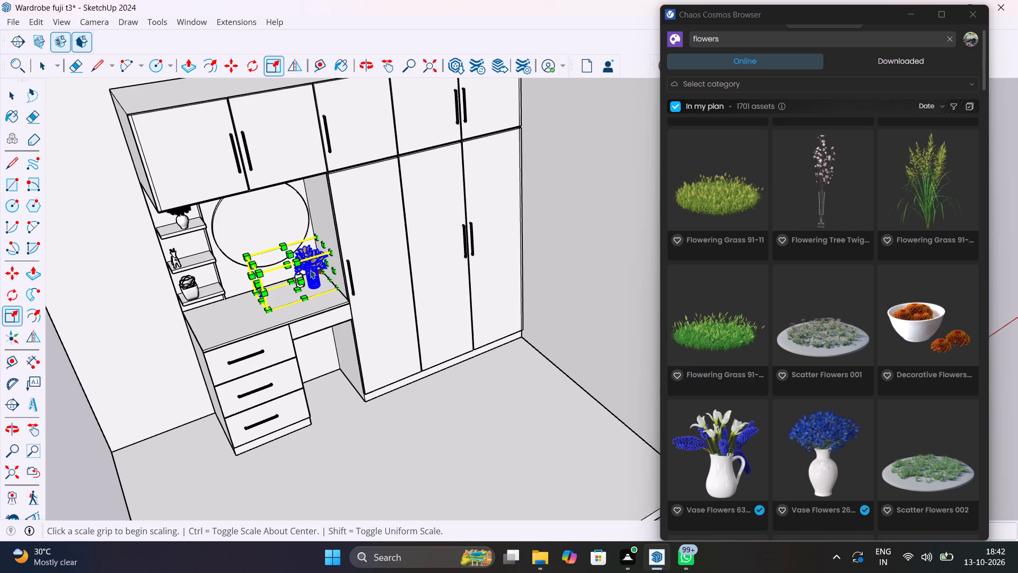
middle_click_drag(311, 270, 282, 305, "shift")
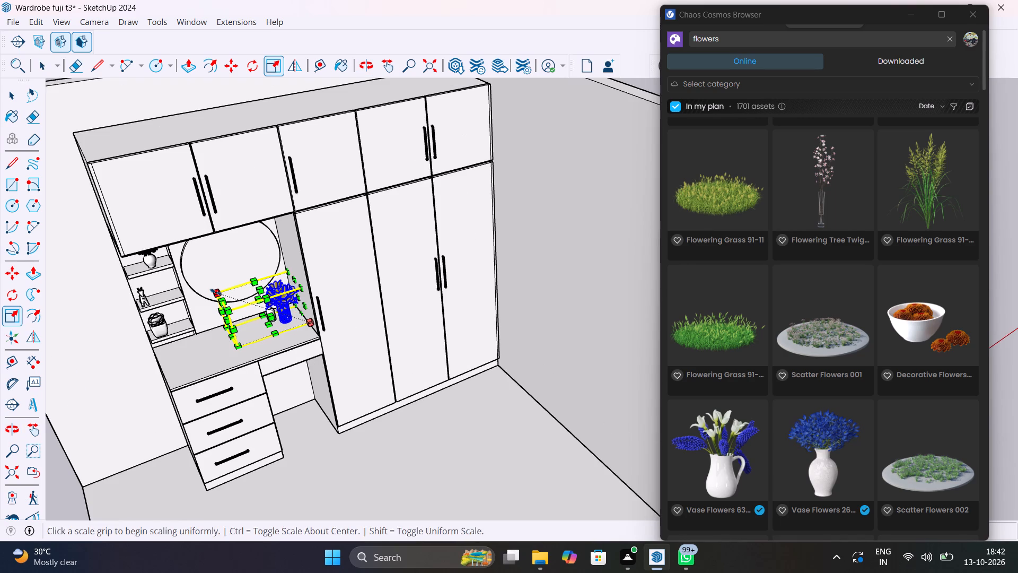
left_click_drag(216, 292, 243, 312)
left_click(243, 312)
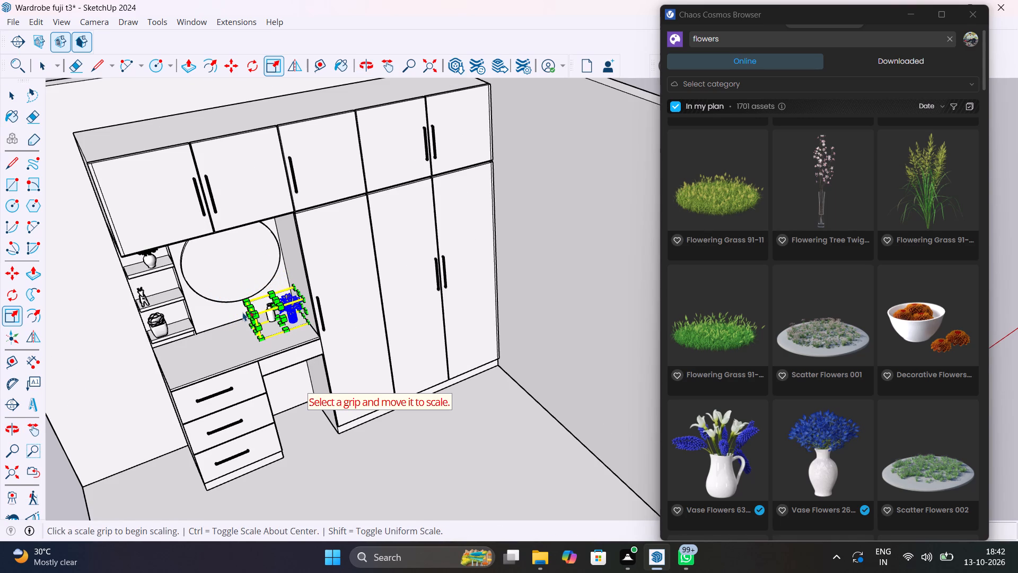
Move the scaled lily vase across the desktop, in front of the pump bottle.
key("space")
key("m")
left_click(302, 324)
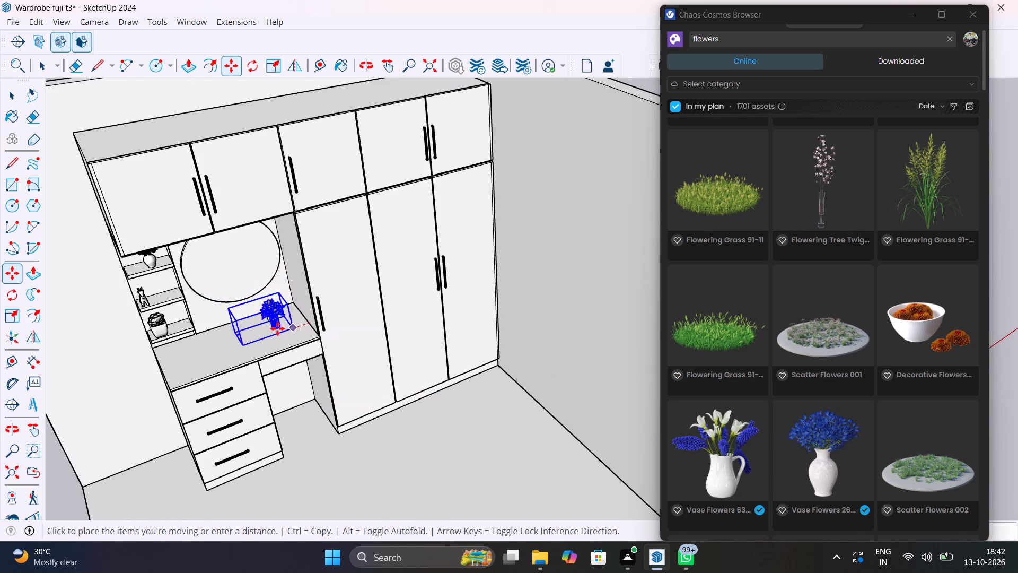
left_click(292, 335)
scroll(269, 319, "up", 17)
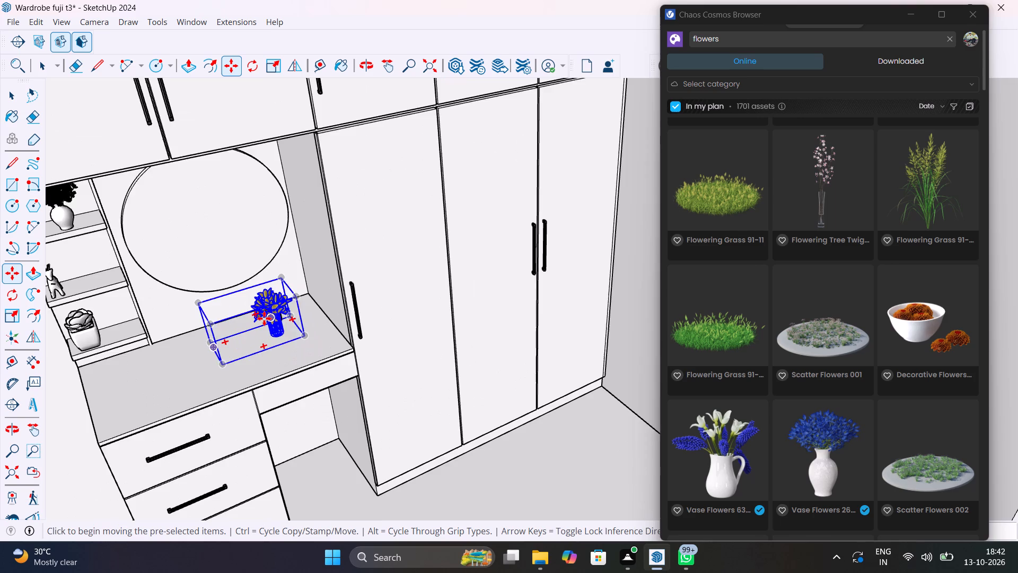
scroll(264, 318, "up", 18)
key("space")
Explode the imported lily vase component to separate the vase from its stray geometry.
scroll(303, 341, "down", 8)
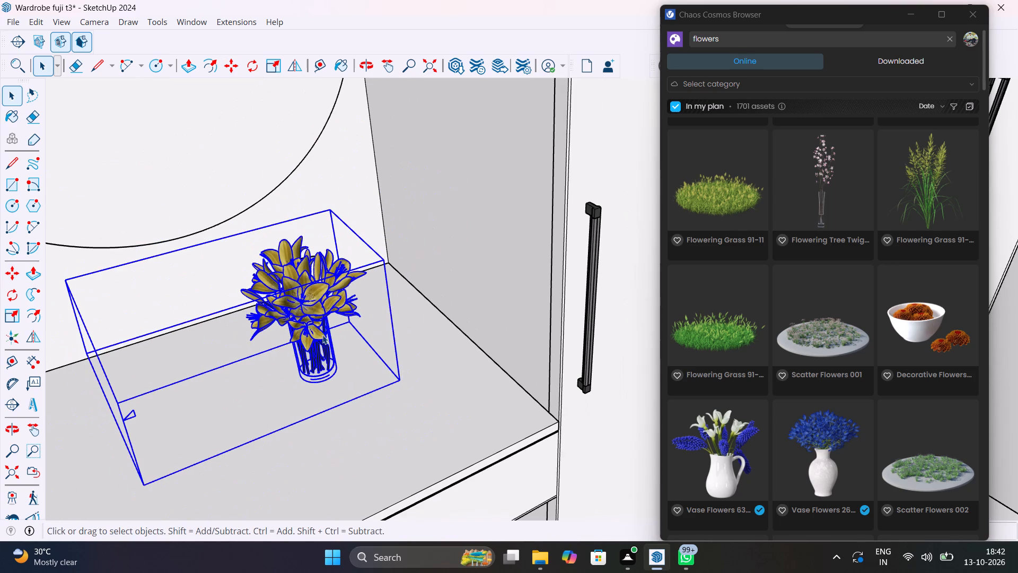
left_click(323, 335)
scroll(297, 393, "down", 6)
scroll(348, 430, "down", 8)
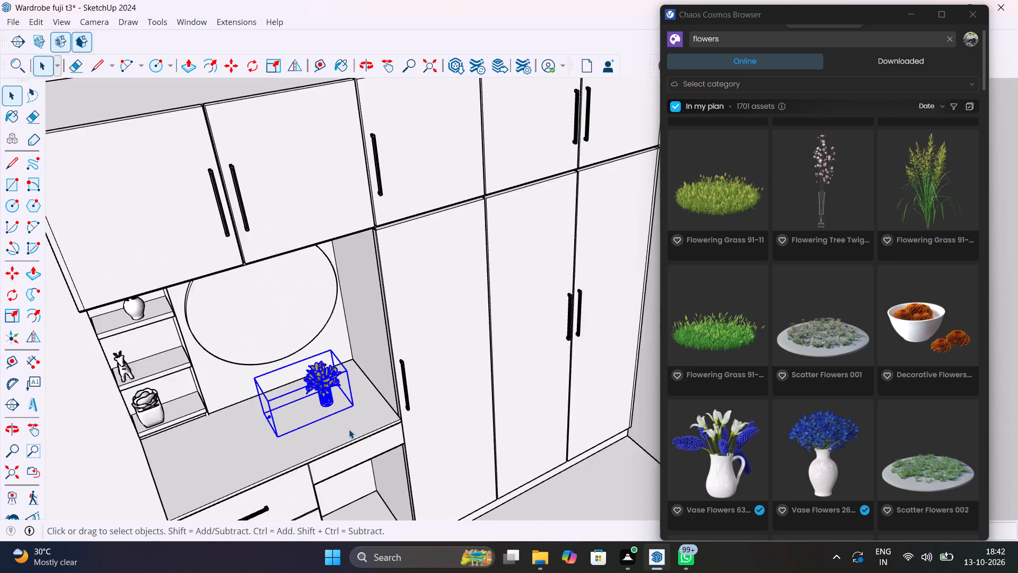
scroll(349, 429, "down", 6)
left_click(241, 193)
scroll(310, 395, "up", 2)
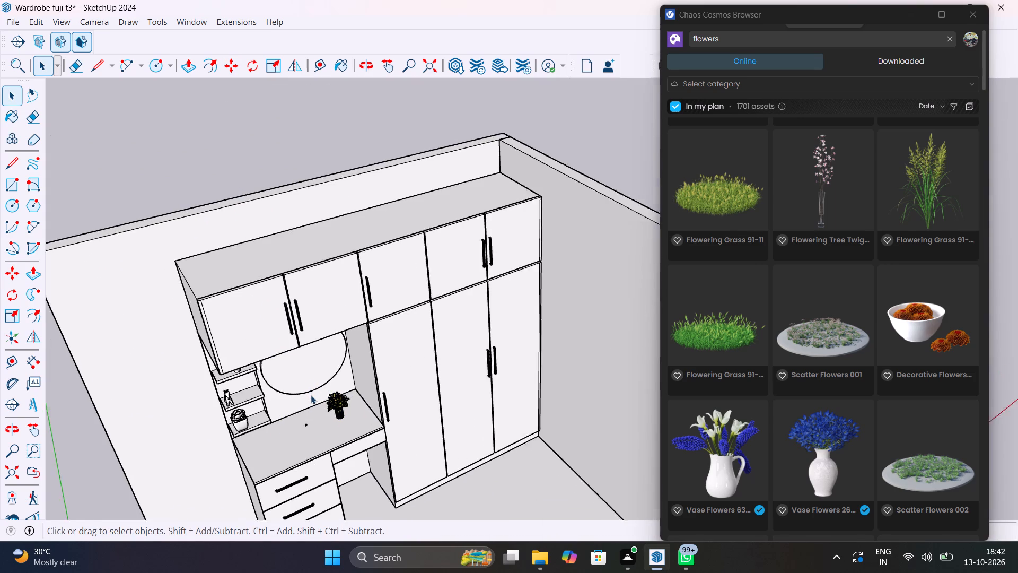
scroll(311, 395, "up", 9)
scroll(296, 488, "up", 6)
left_click(302, 469)
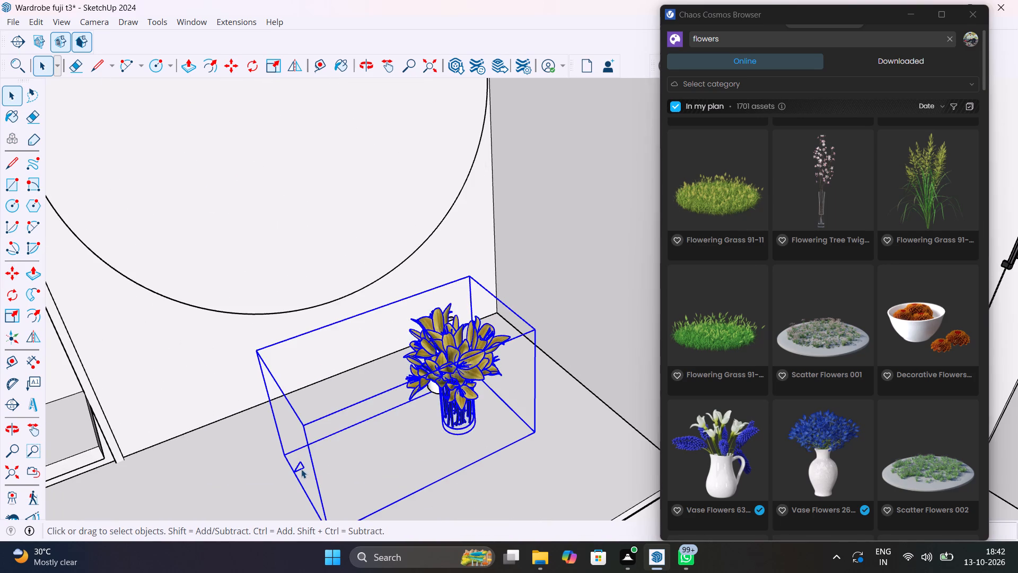
right_click(301, 469)
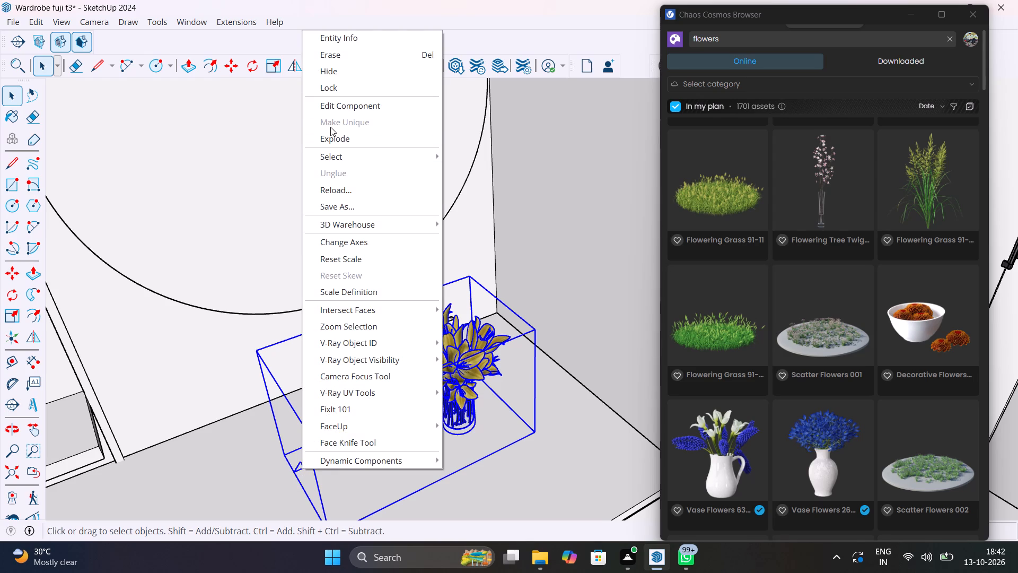
left_click(337, 141)
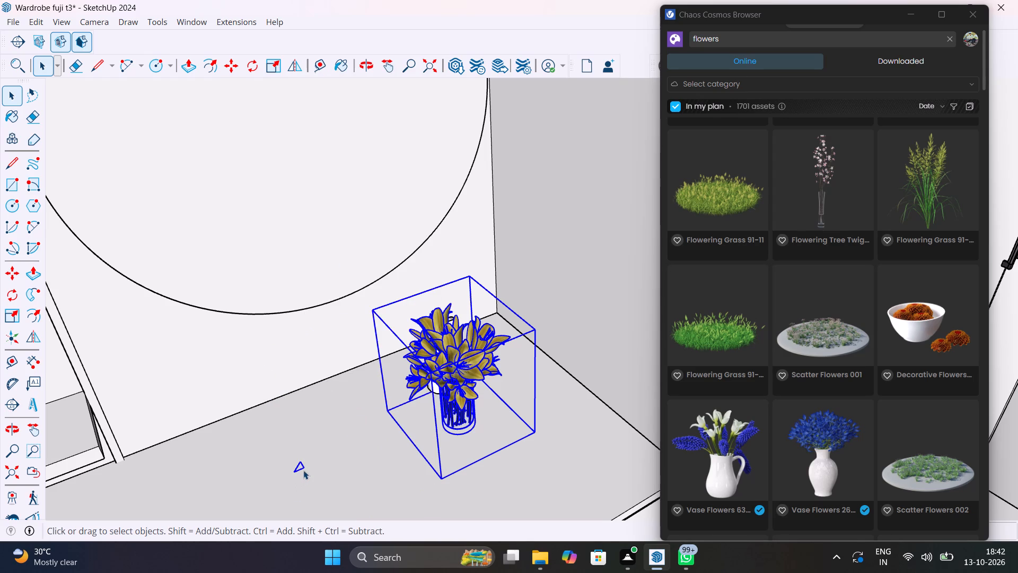
Delete the small stray triangle on the desktop beside the lily vase.
left_click(303, 468)
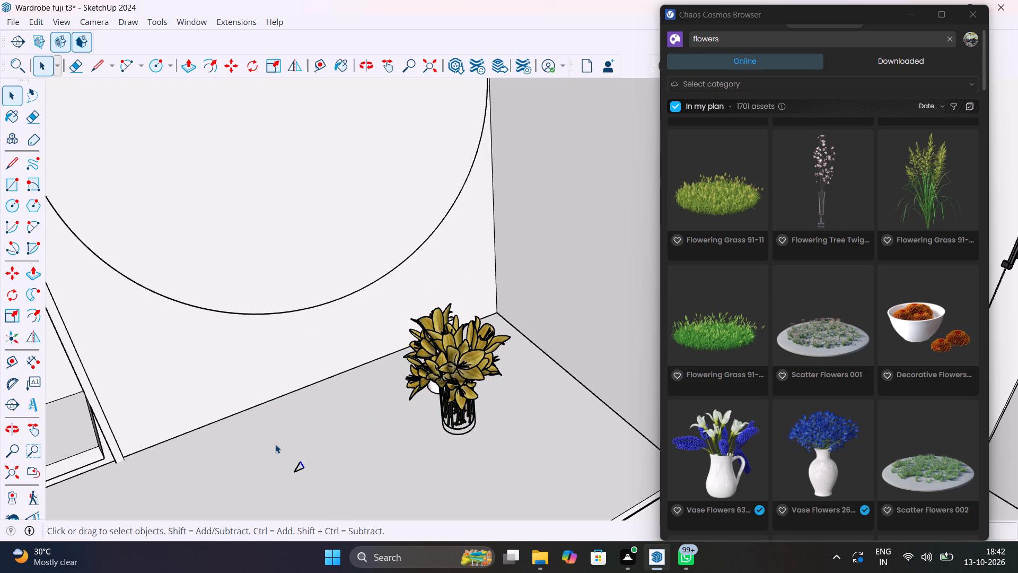
left_click_drag(267, 444, 320, 488)
key("Delete")
Move the lily vase into the desk's back corner beside the tall wardrobe panel.
left_click(457, 415)
key("m")
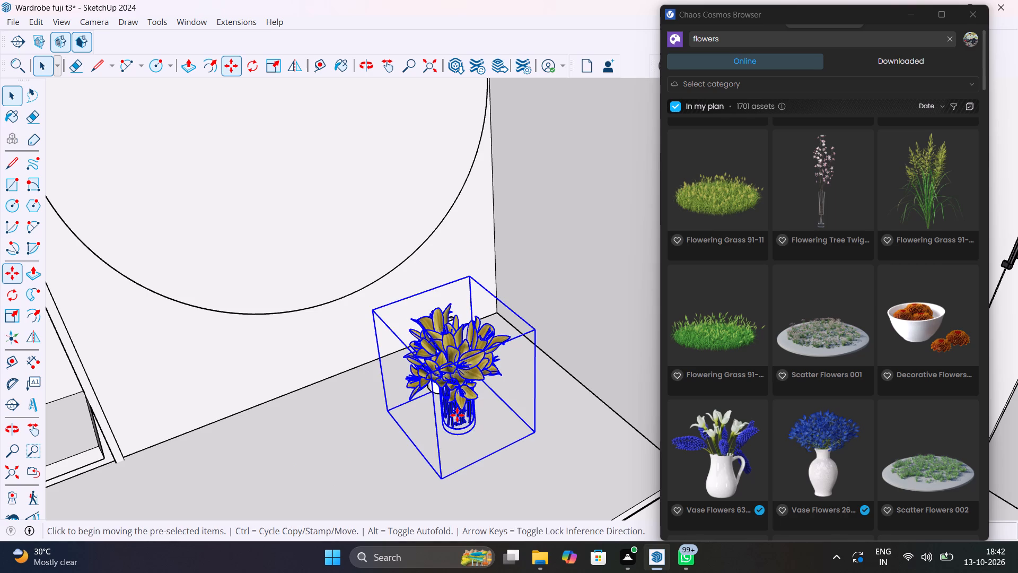
left_click(533, 436)
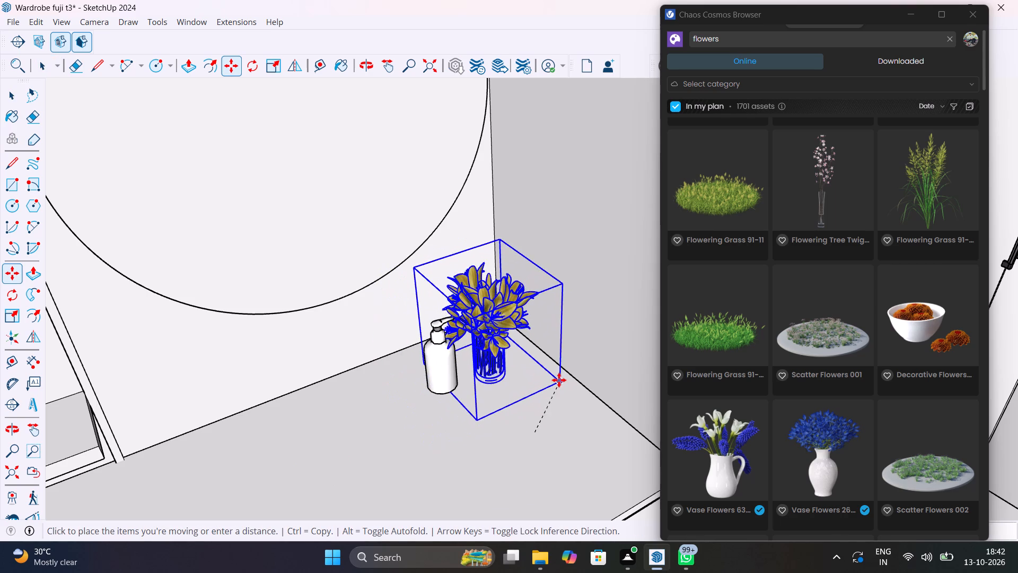
left_click(559, 366)
key("space")
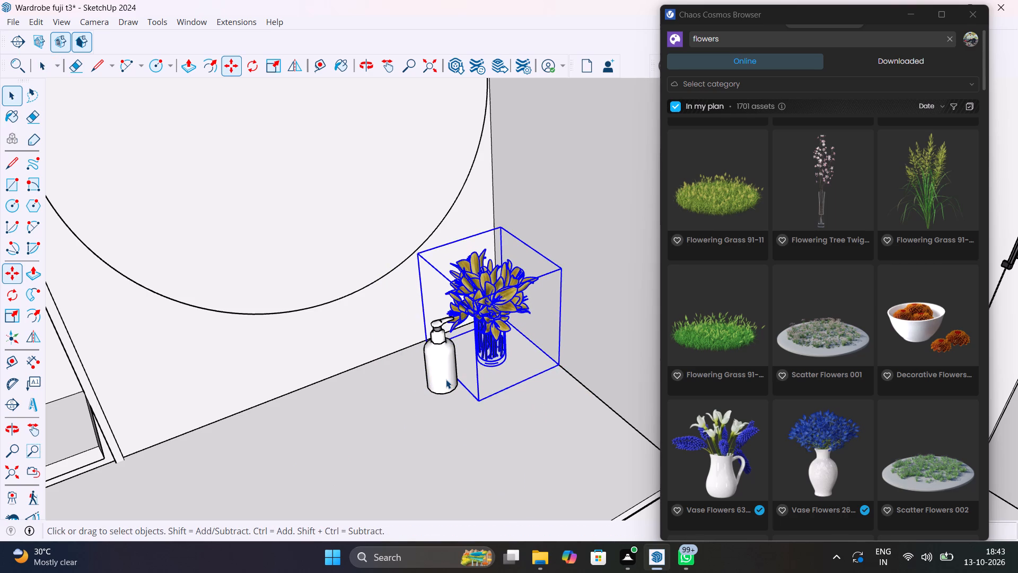
Move the white pump bottle slightly along the desktop, away from the lily vase.
left_click(446, 379)
key("m")
left_click(441, 396)
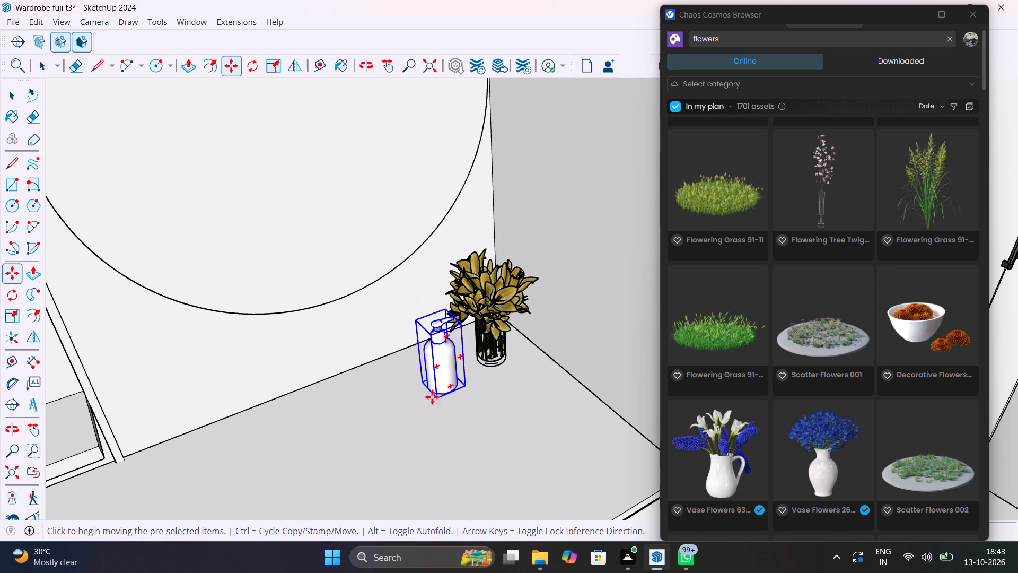
left_click(413, 398)
scroll(413, 399, "down", 7)
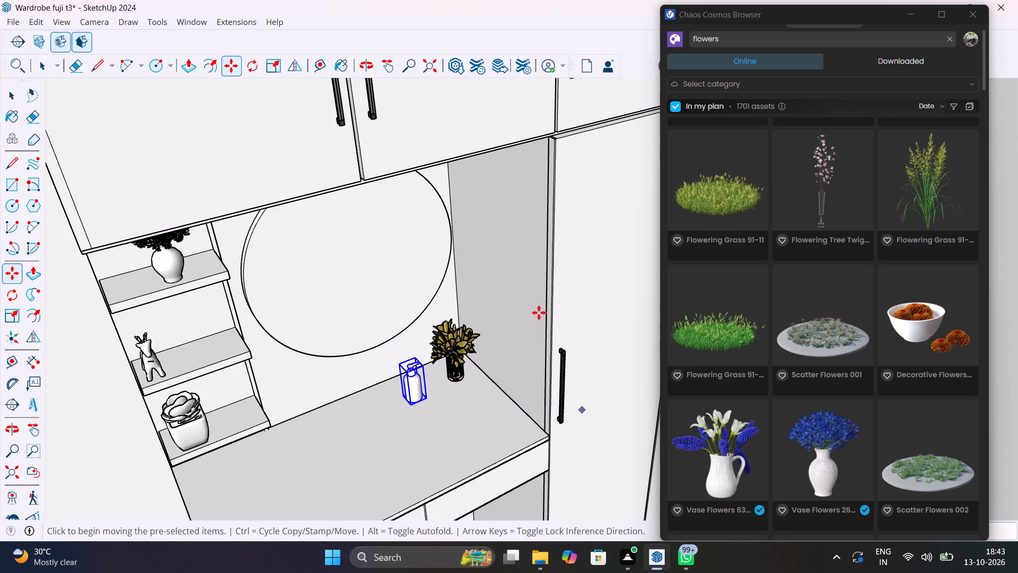
Search the 3D Warehouse for perfumes.
left_click(188, 27)
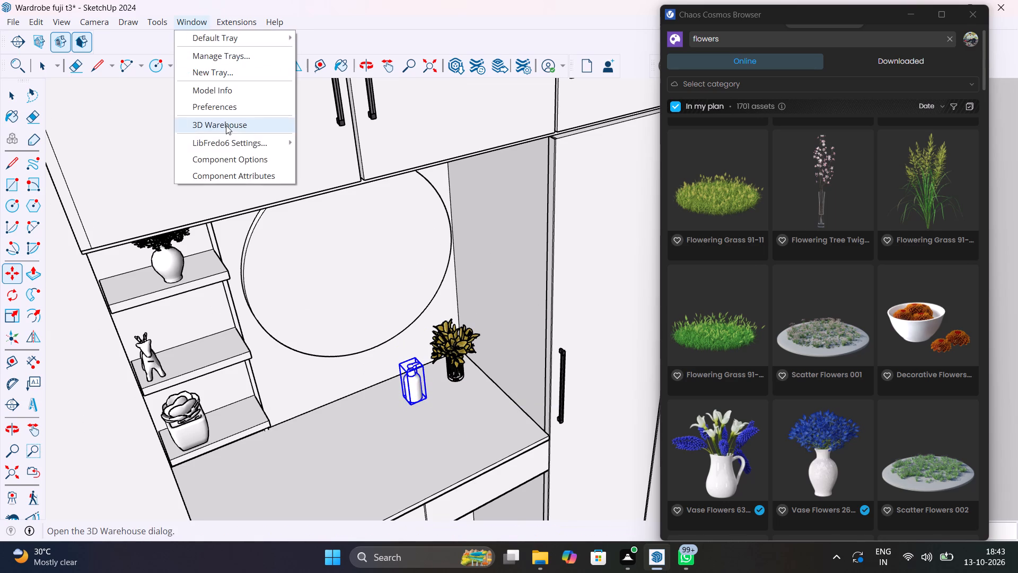
left_click(226, 125)
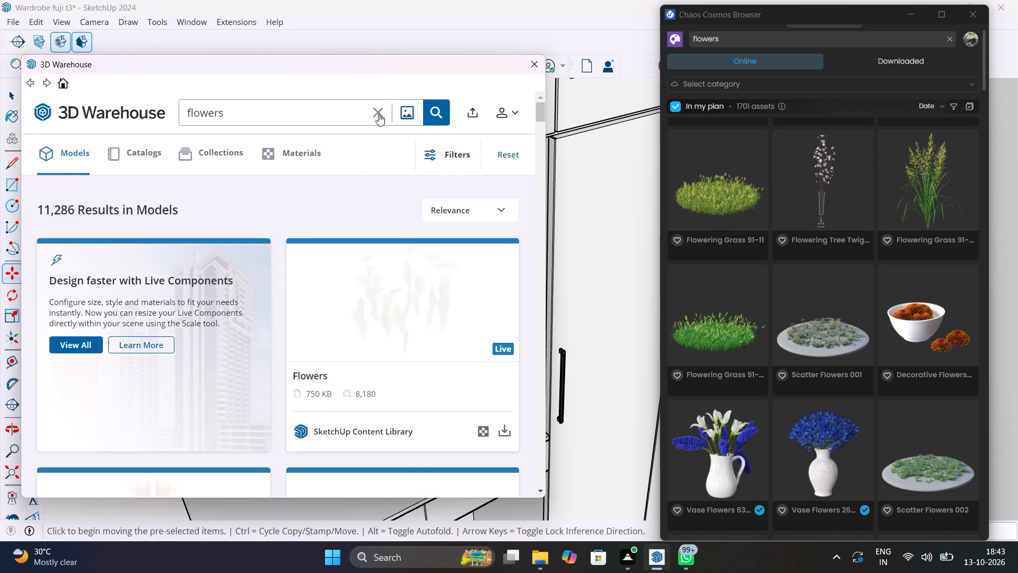
left_click(378, 114)
type("perfumes")
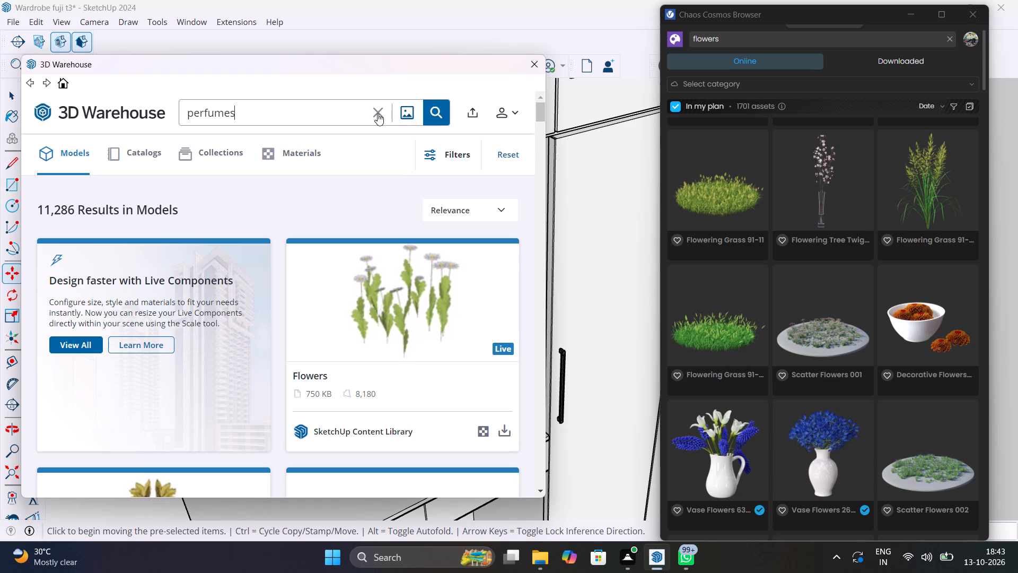
key("Return")
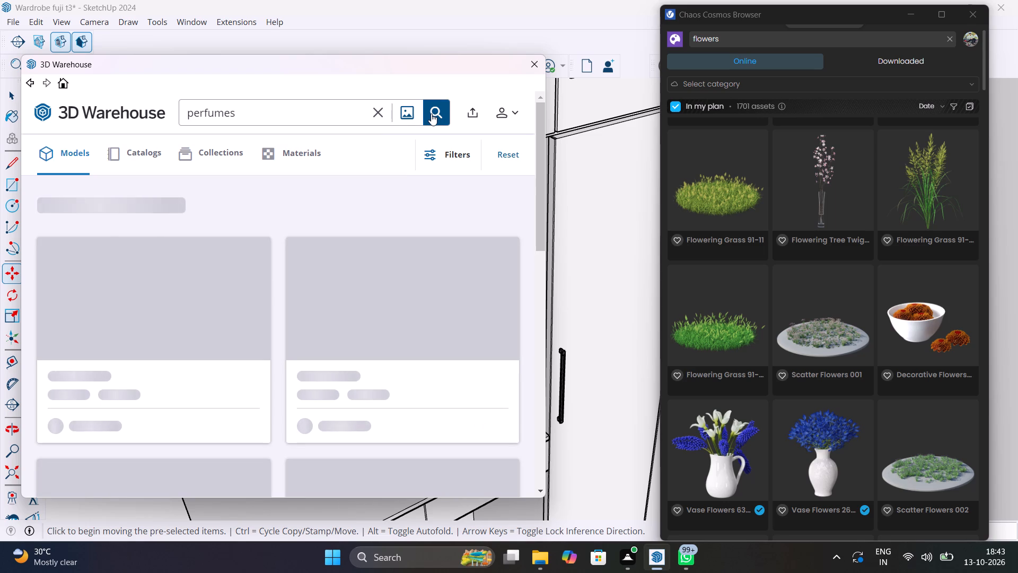
Load the DECOR - Perfumes model from the search results into the model and place it near the desk and wall shelves.
scroll(365, 301, "down", 2)
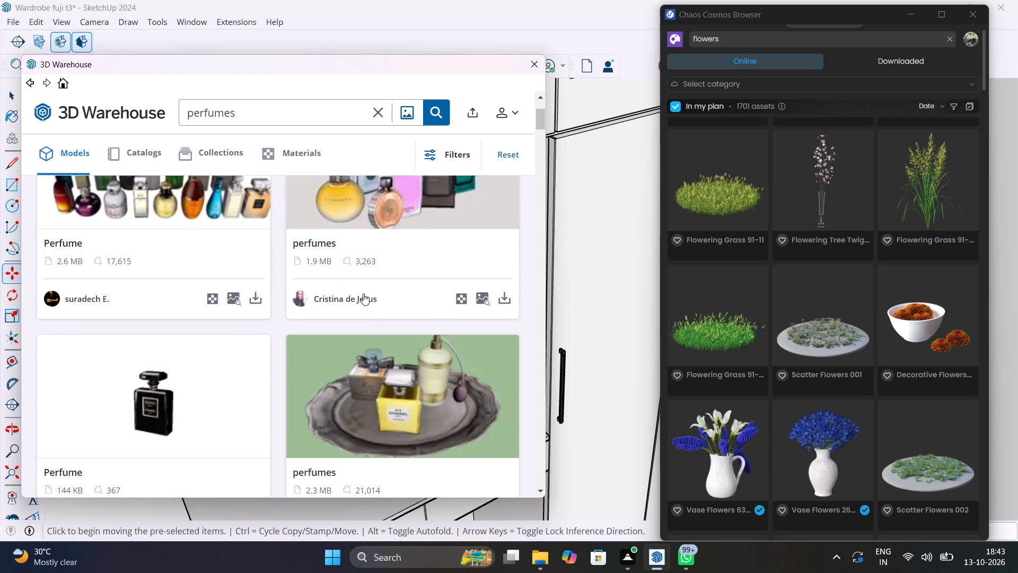
scroll(363, 293, "down", 5)
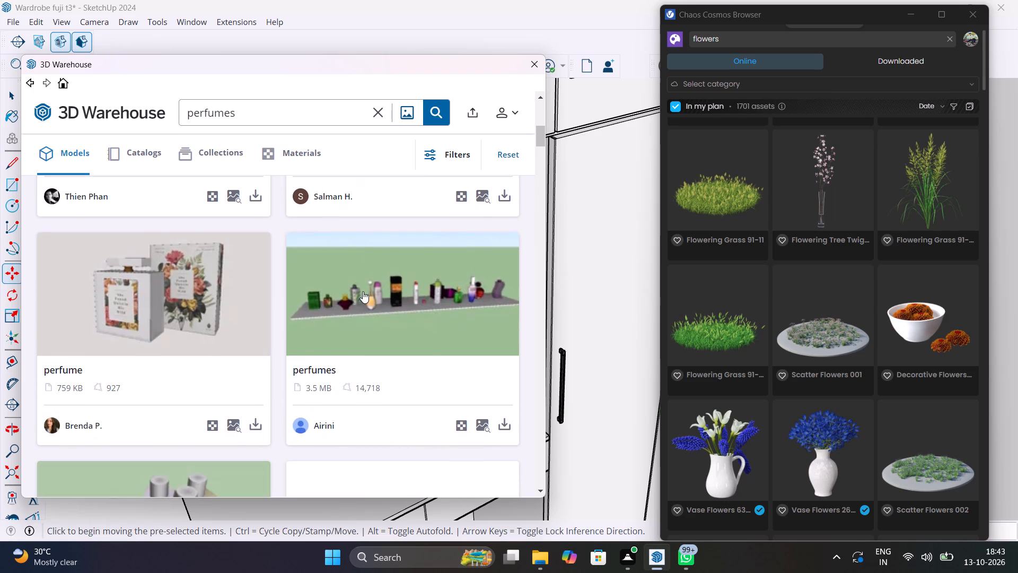
scroll(363, 291, "down", 7)
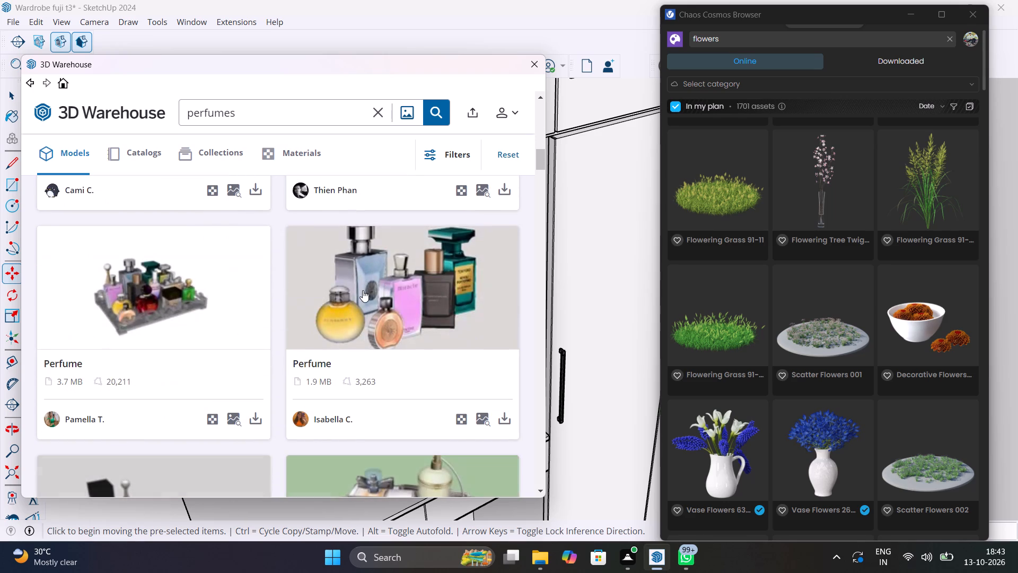
scroll(363, 290, "down", 7)
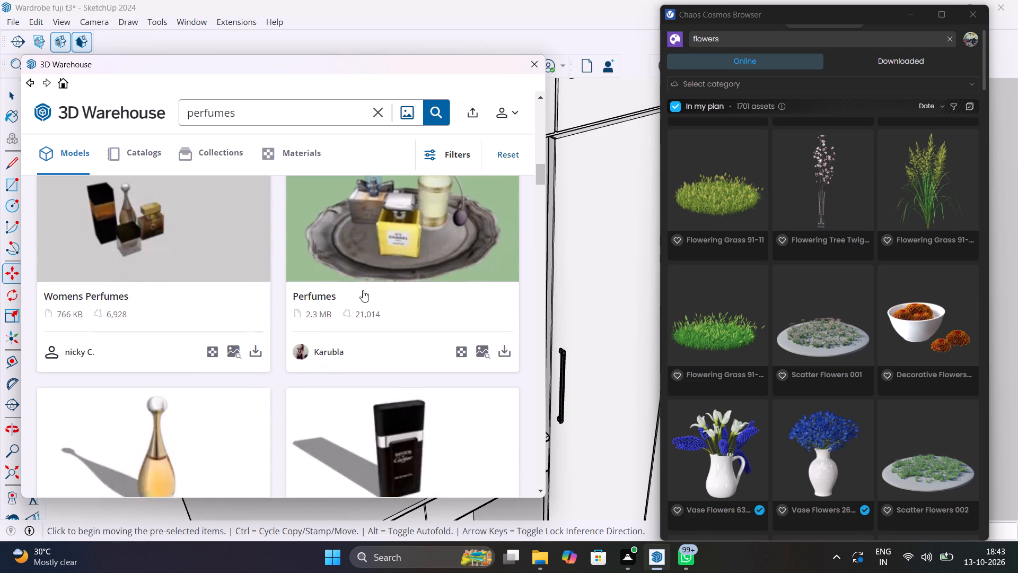
scroll(363, 290, "down", 9)
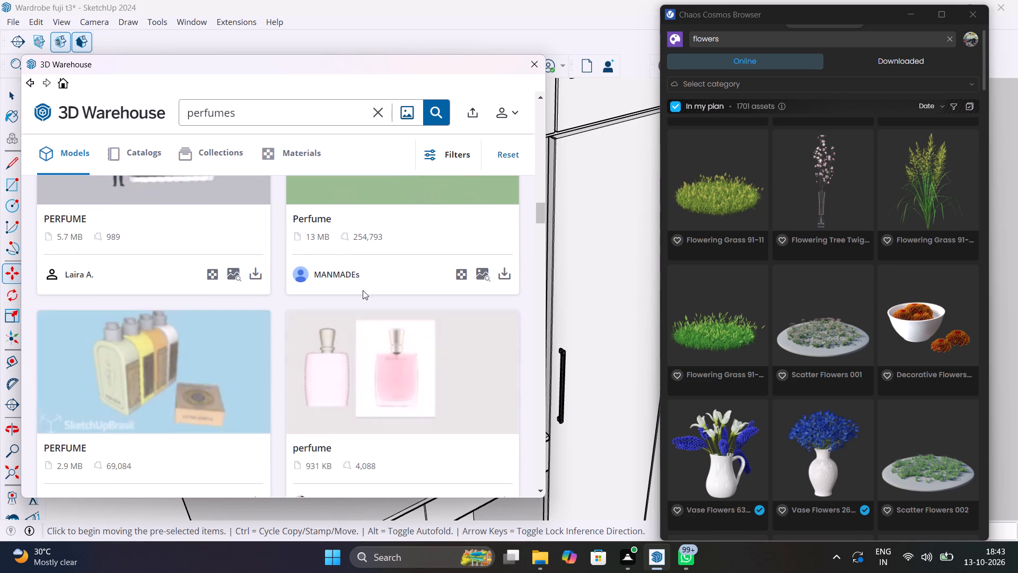
scroll(363, 290, "down", 6)
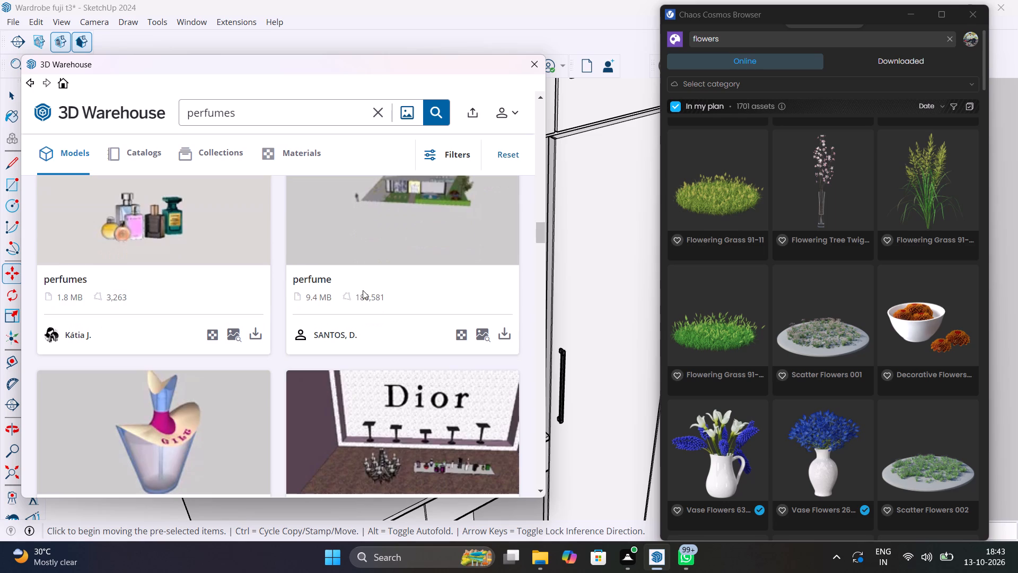
scroll(363, 290, "up", 3)
scroll(363, 290, "down", 10)
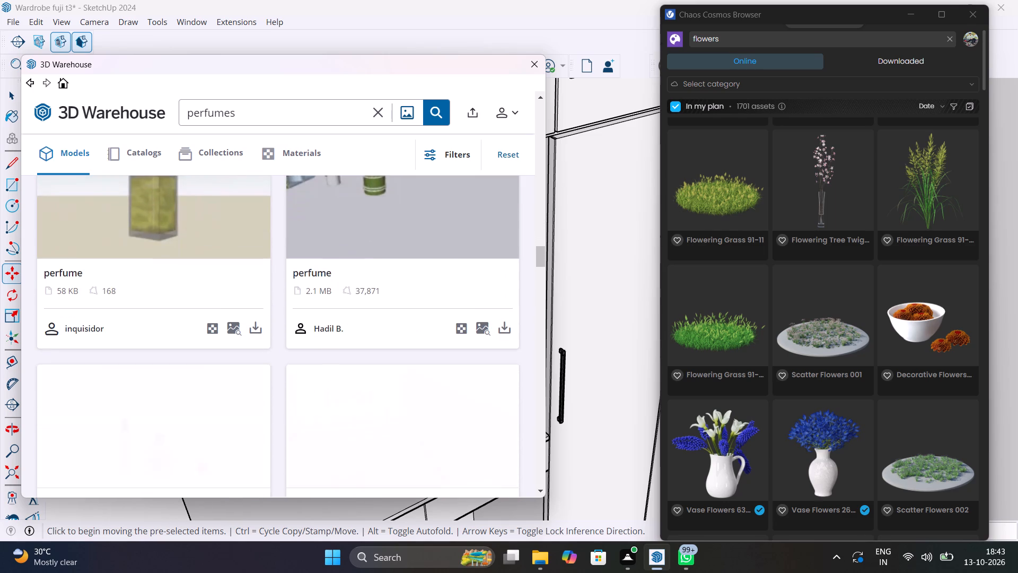
scroll(363, 290, "down", 7)
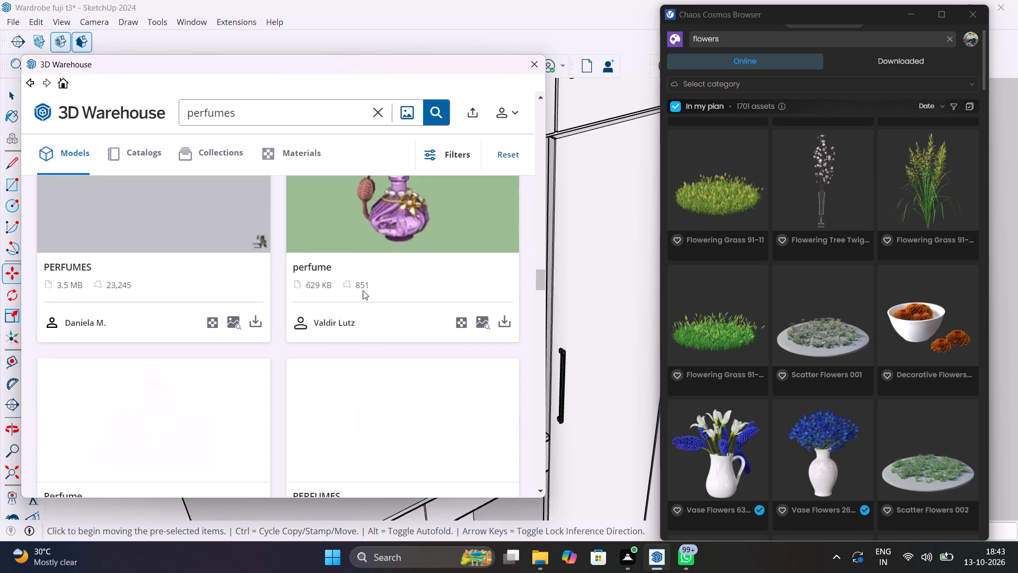
scroll(363, 290, "down", 10)
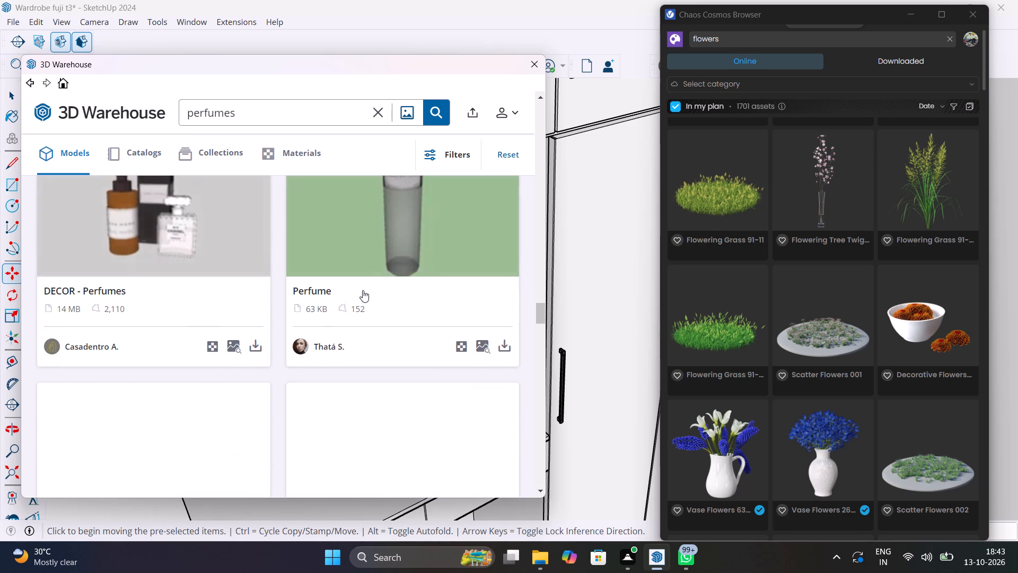
scroll(363, 290, "up", 1)
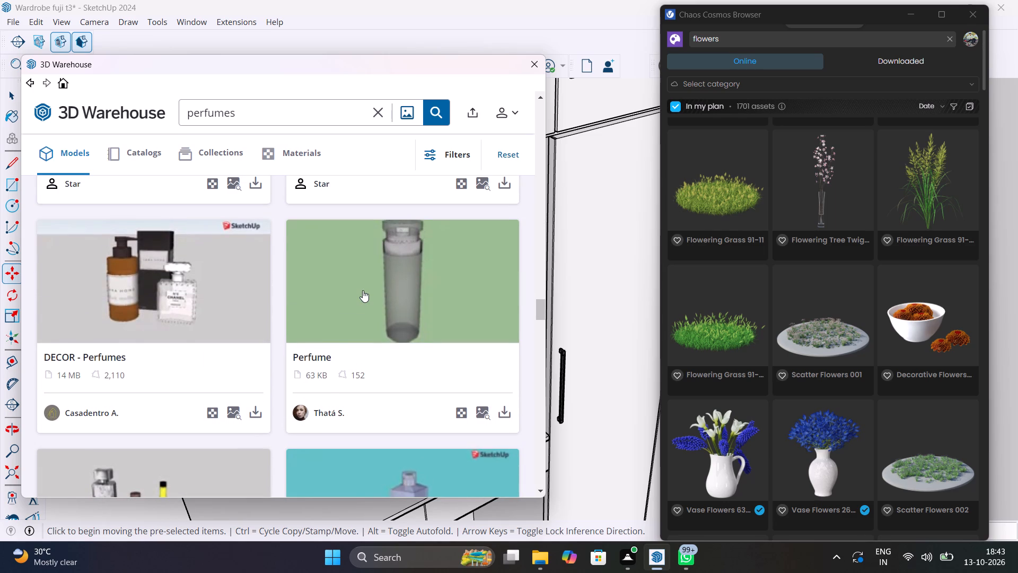
left_click(257, 414)
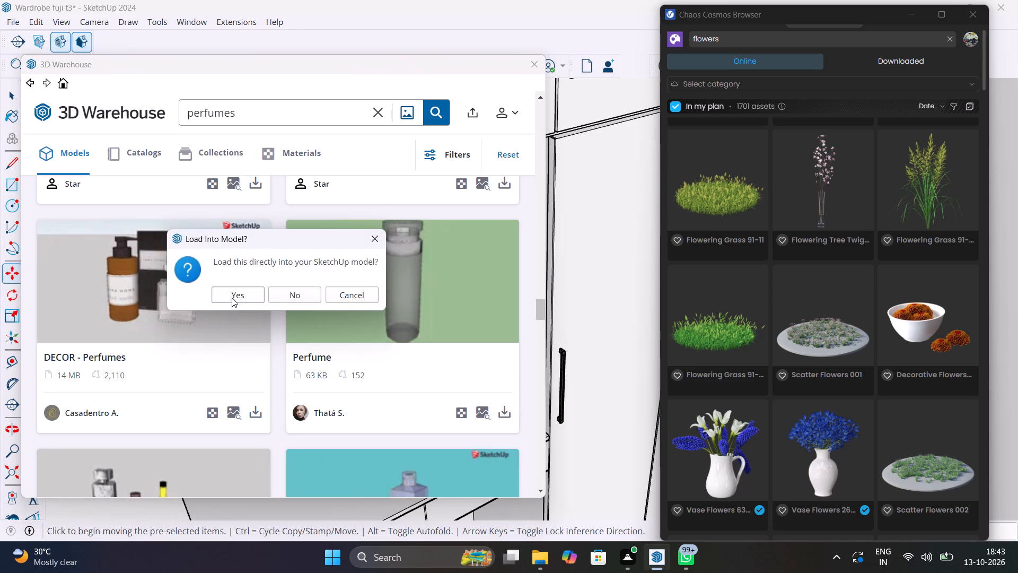
left_click(236, 293)
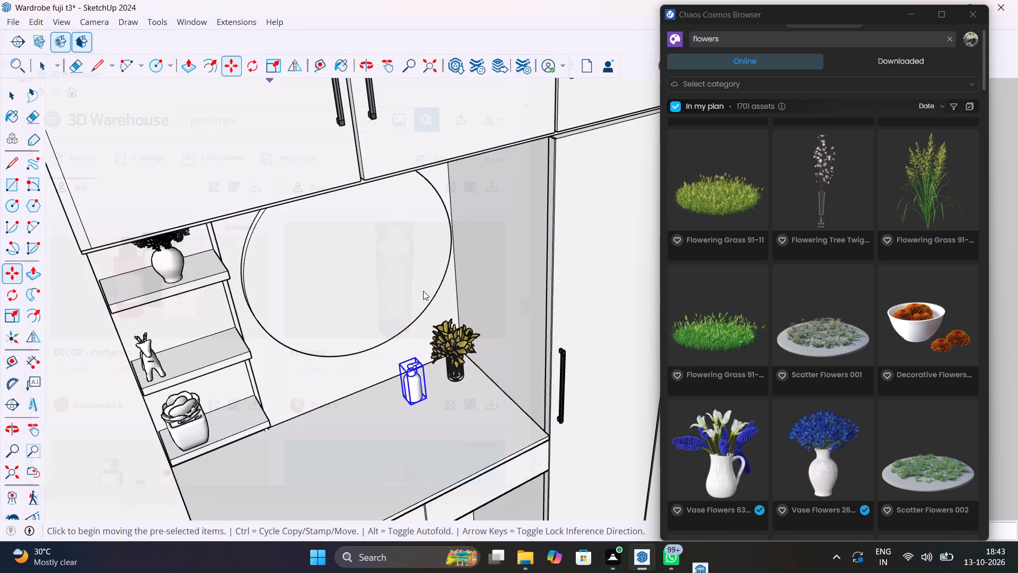
scroll(362, 408, "down", 5)
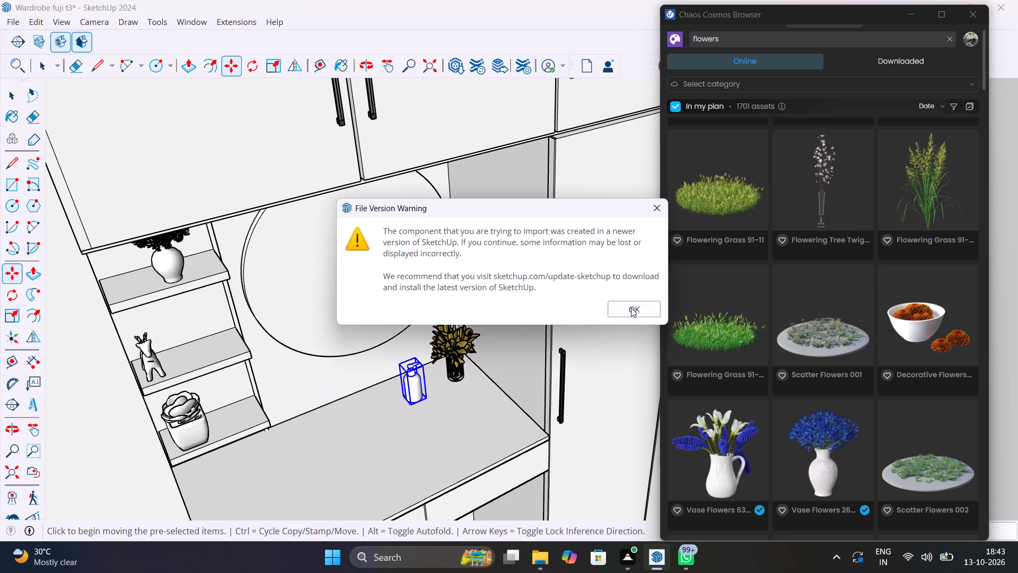
left_click(629, 308)
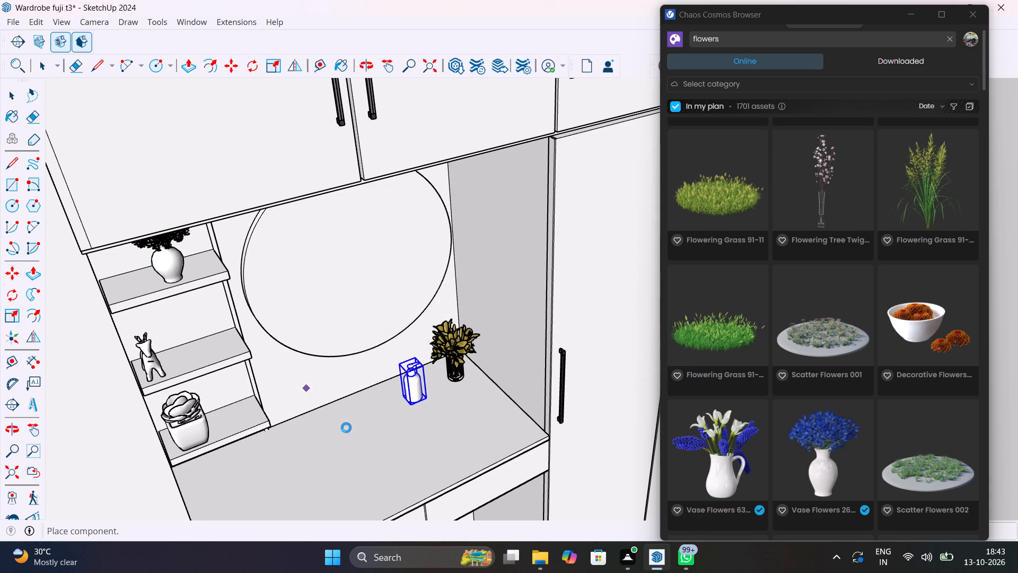
scroll(362, 418, "down", 7)
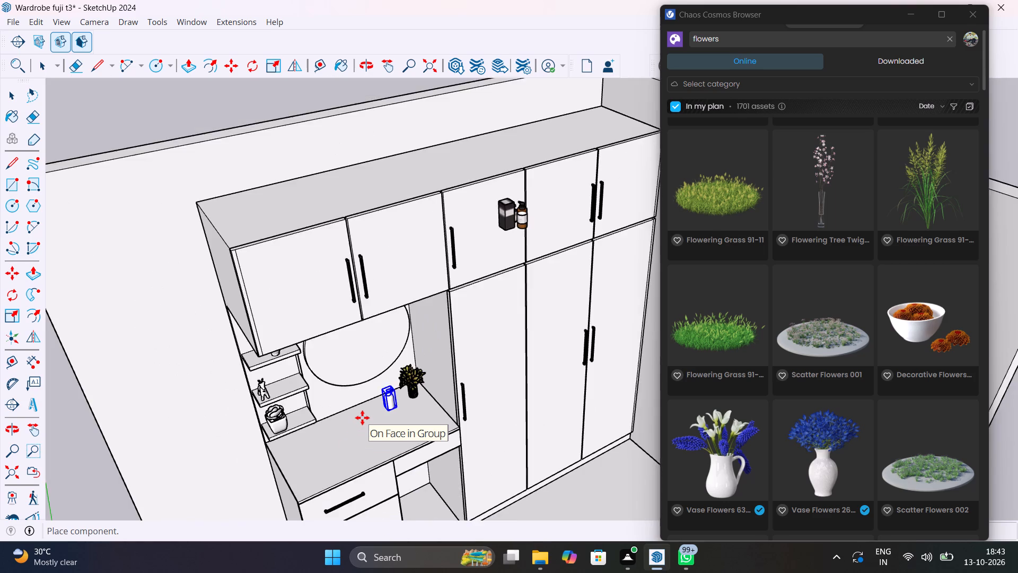
scroll(362, 418, "down", 13)
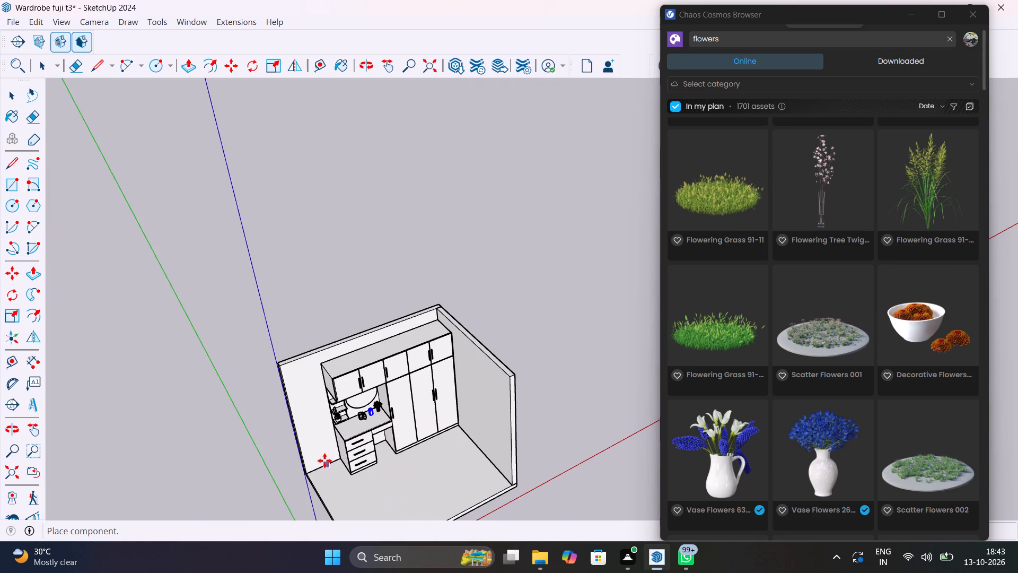
scroll(324, 461, "up", 16)
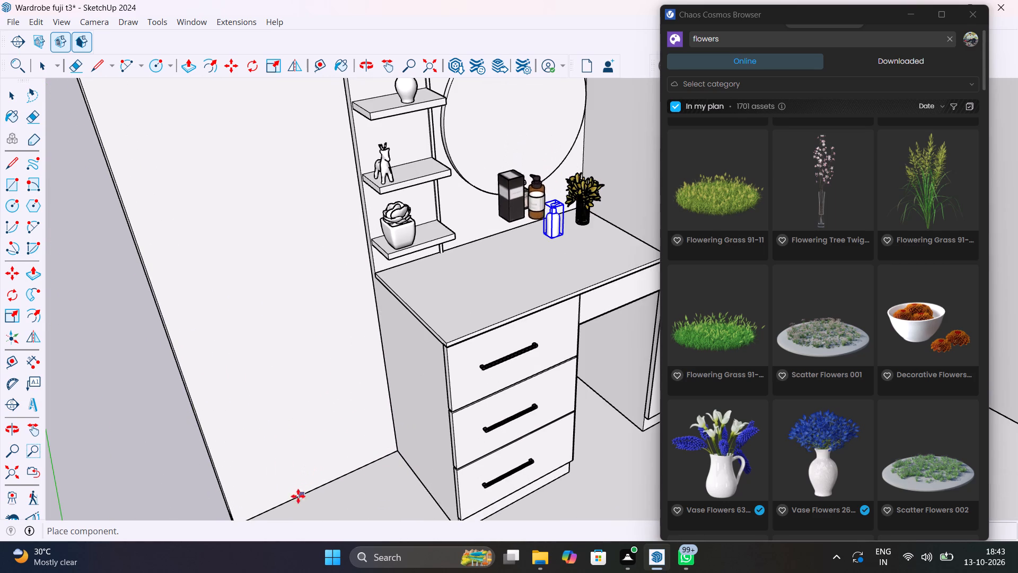
left_click(276, 514)
Move the perfume set onto the desktop, beside the white pump bottle on the side away from the lily vase.
scroll(523, 225, "up", 7)
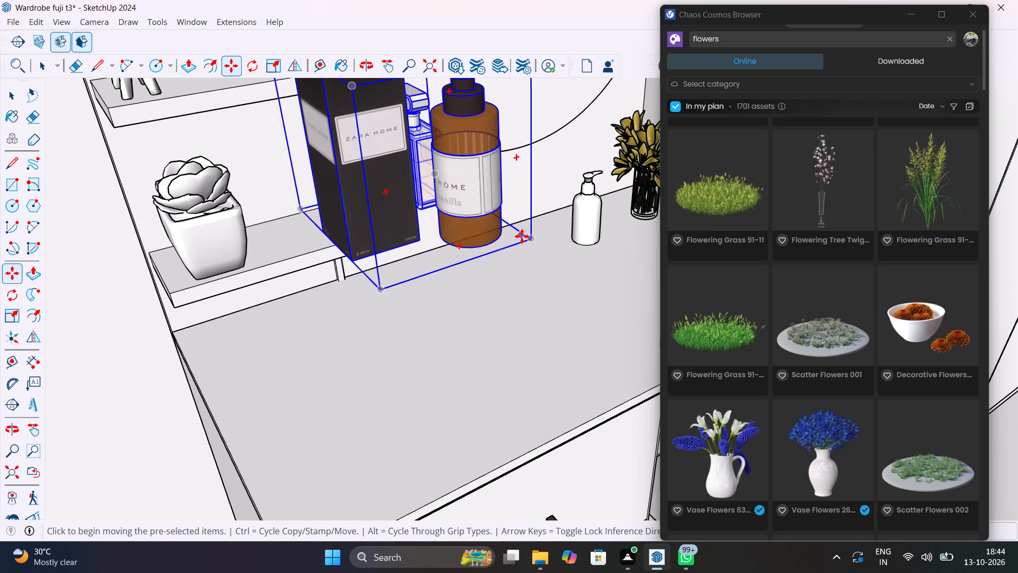
left_click(529, 239)
middle_click_drag(554, 262, 435, 260)
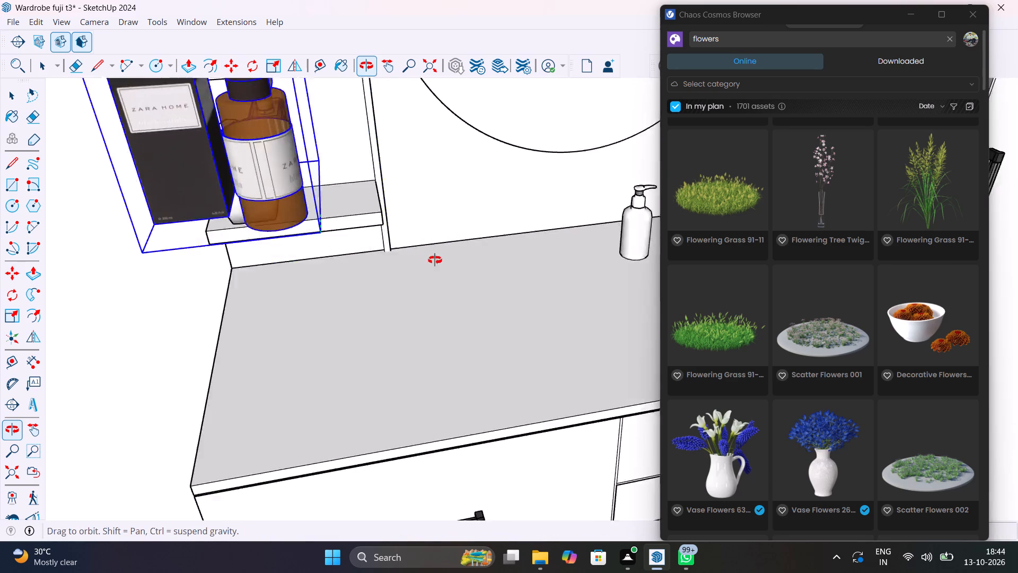
middle_click_drag(435, 260, 402, 260)
scroll(402, 260, "up", 1)
middle_click_drag(601, 272, 330, 277)
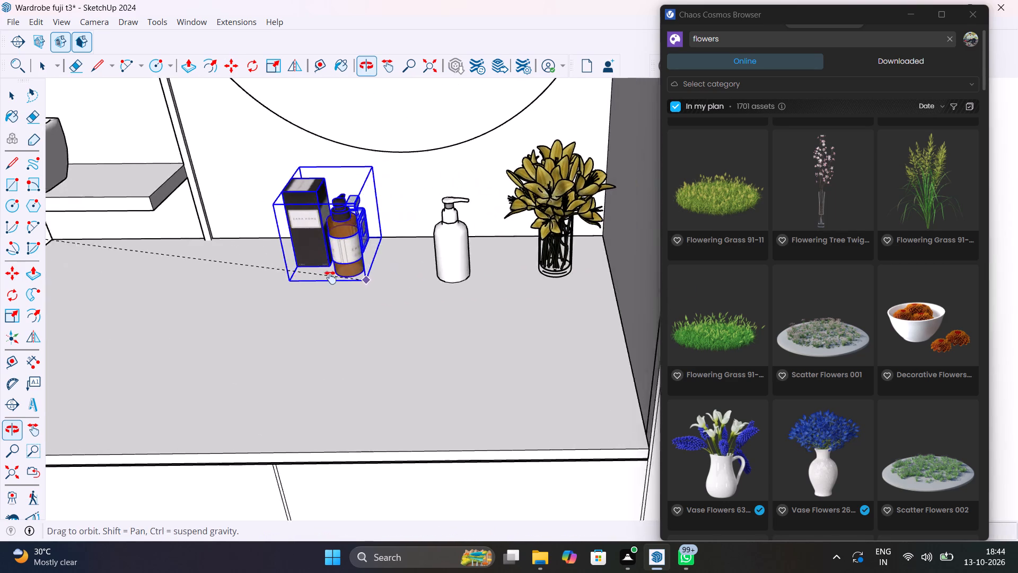
middle_click_drag(330, 277, 304, 277)
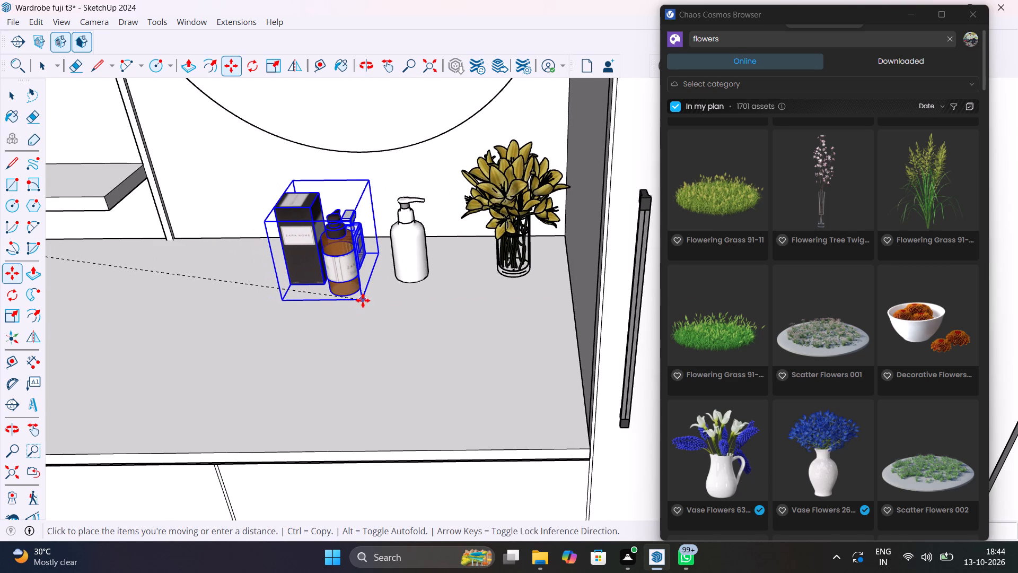
left_click(364, 292)
middle_click_drag(364, 292, 364, 290)
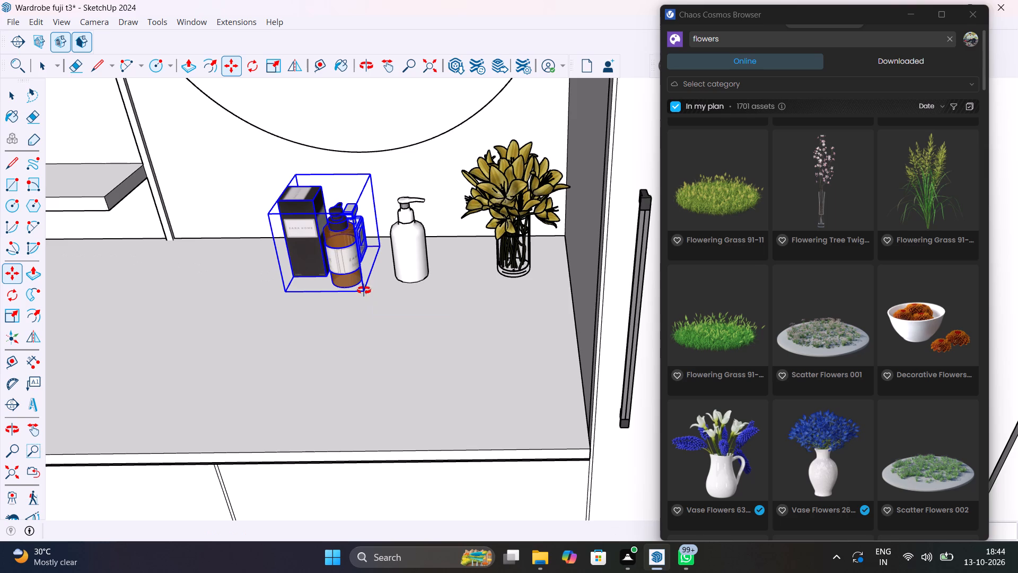
middle_click_drag(364, 290, 558, 163)
scroll(425, 193, "up", 1)
key("space")
scroll(344, 386, "down", 9)
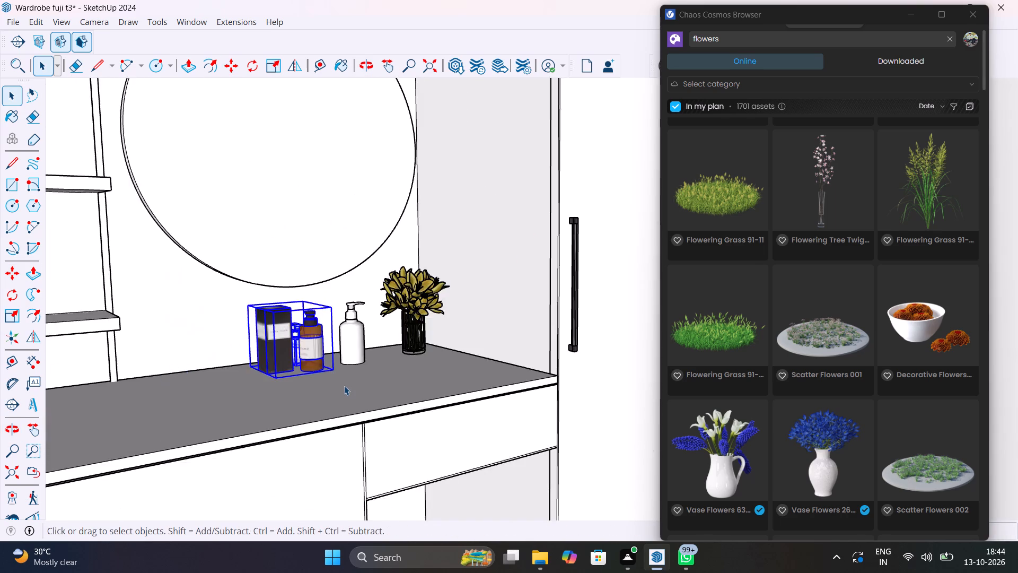
scroll(344, 386, "down", 17)
left_click(107, 380)
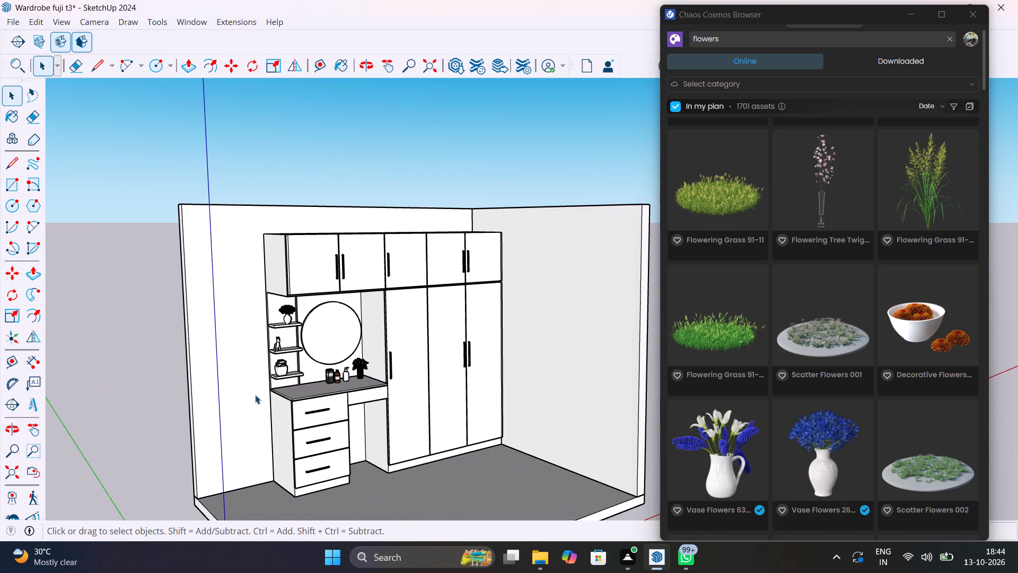
middle_click_drag(311, 410, 292, 372, "shift")
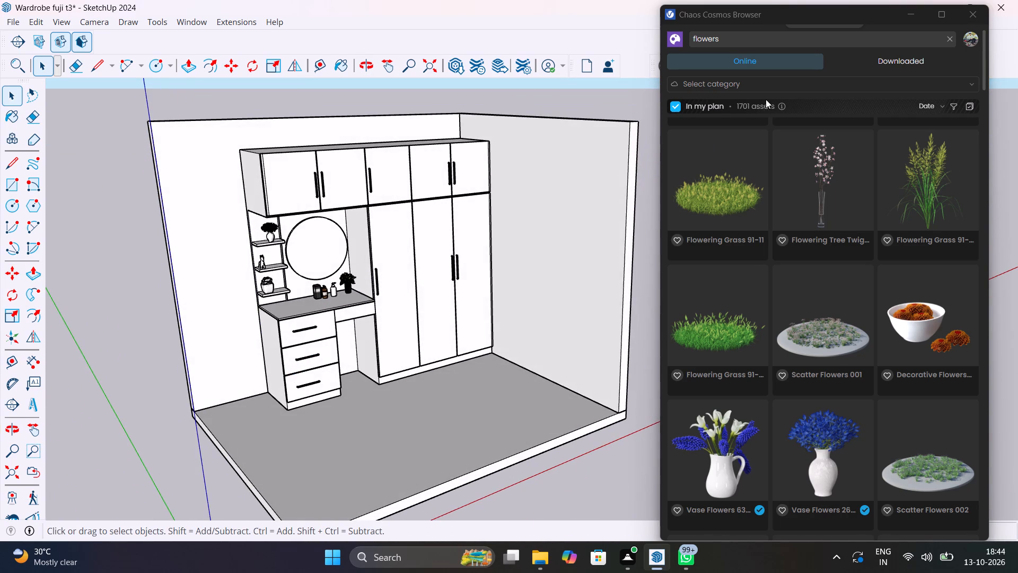
Replace the flowers search in the Chaos Cosmos Browser with a search for stool.
left_click(883, 44)
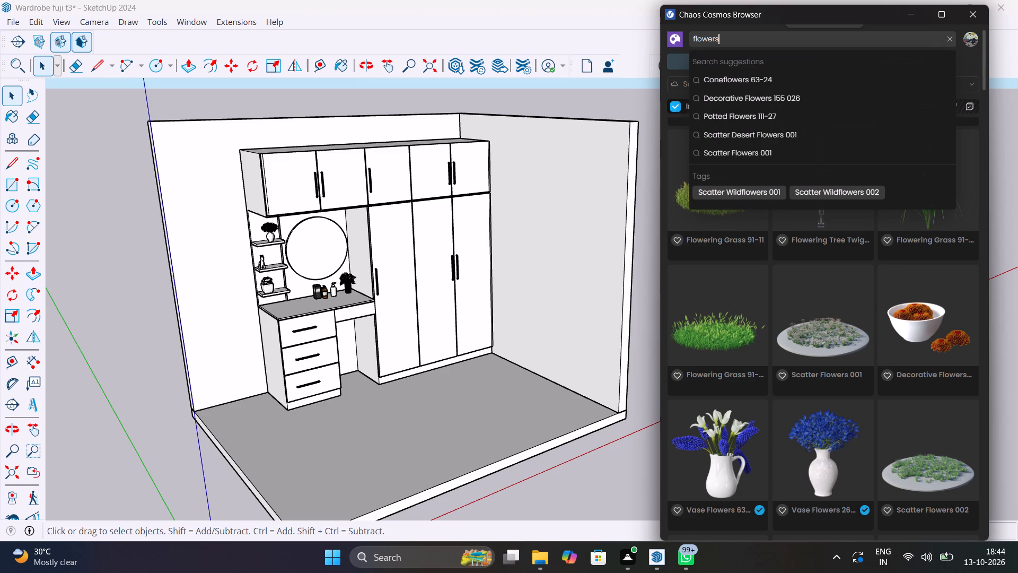
key("BackSpace")
key("BackSpace")
key("BackSpace")
key("BackSpace")
key("BackSpace")
key("BackSpace")
key("BackSpace")
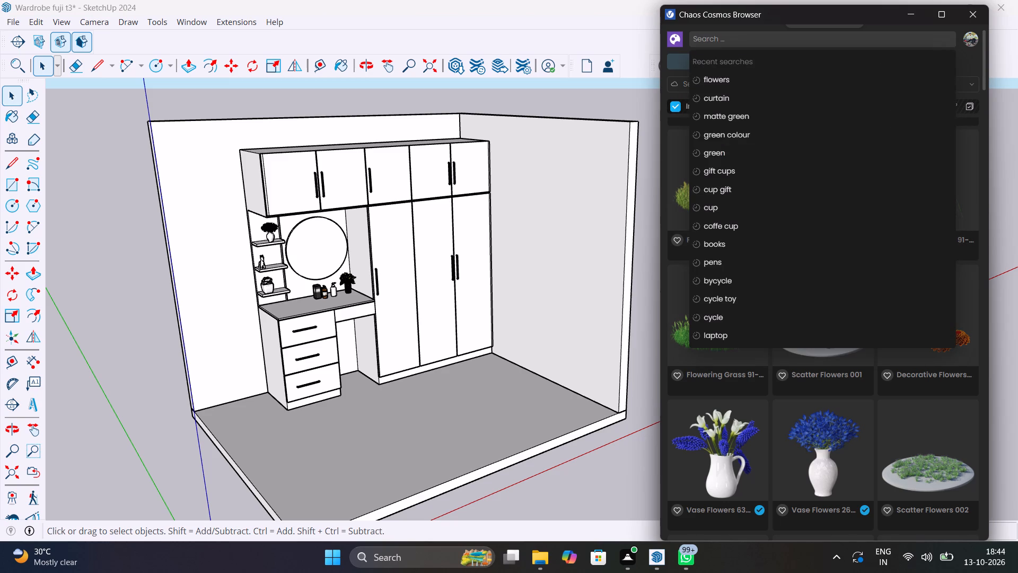
key("s")
type("tool")
key("Return")
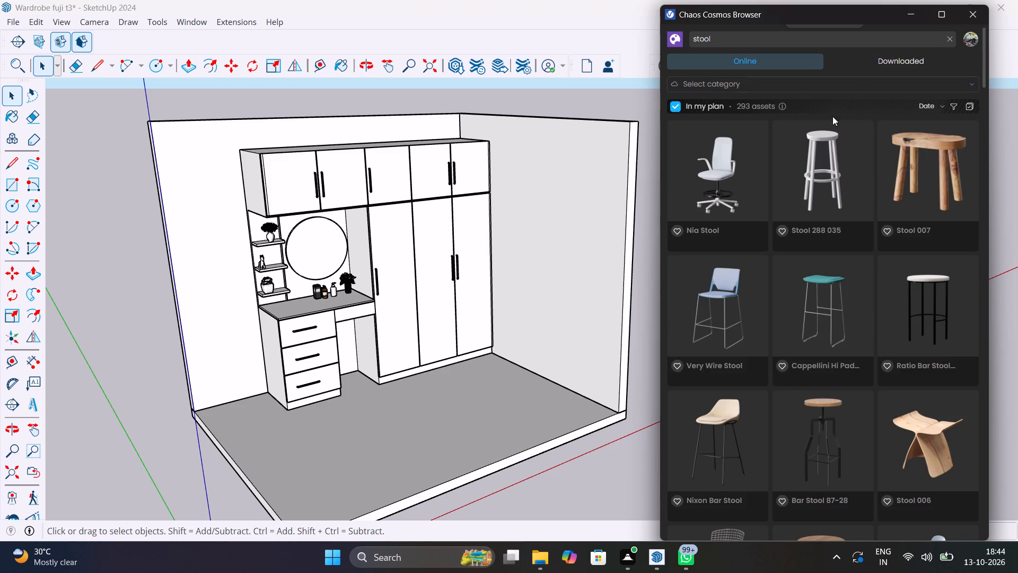
Browse the online stool search results in Chaos Cosmos for a seat that suits the desk.
scroll(792, 240, "down", 5)
scroll(775, 300, "down", 3)
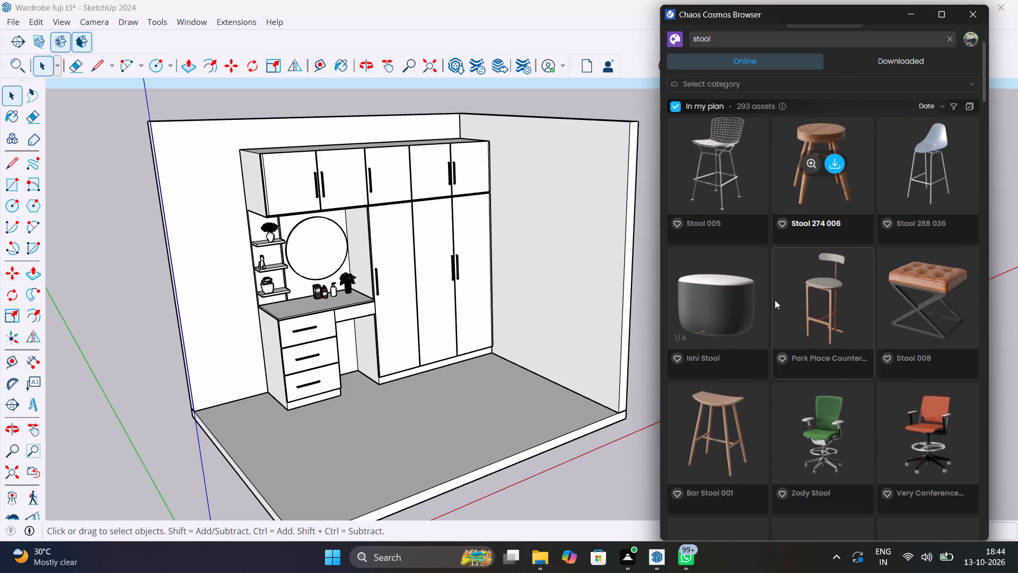
scroll(775, 300, "down", 9)
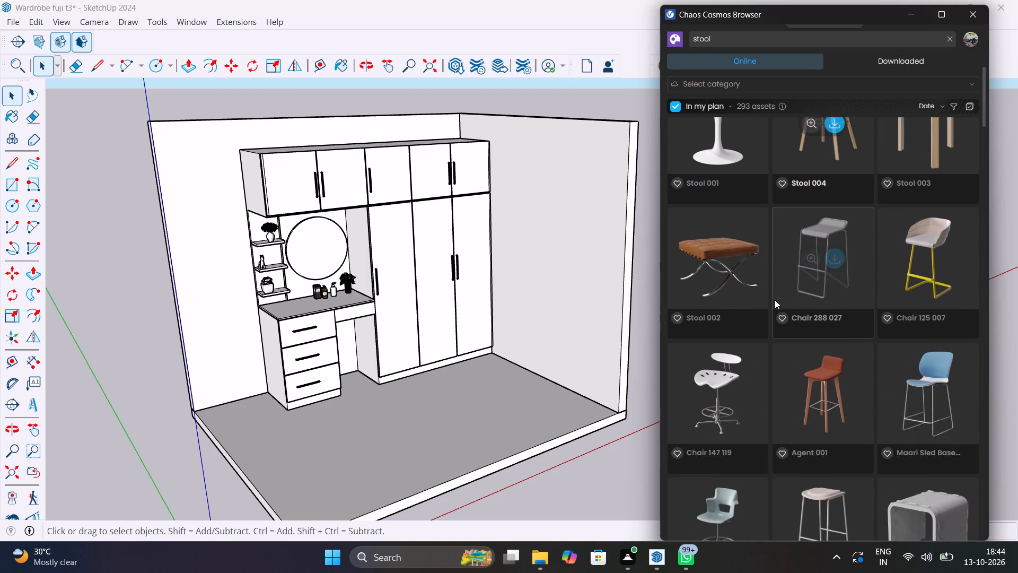
scroll(775, 300, "down", 9)
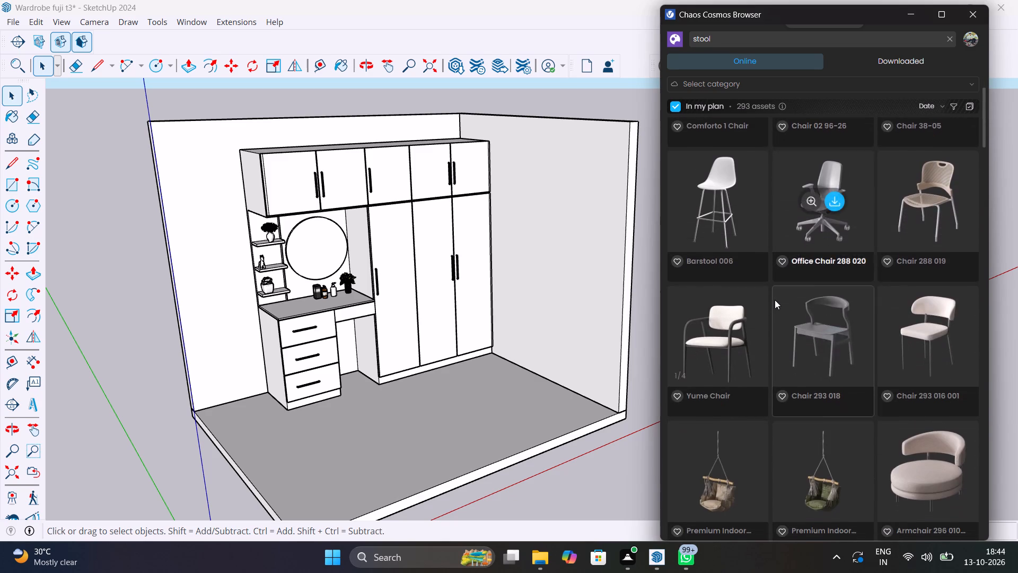
scroll(775, 300, "down", 10)
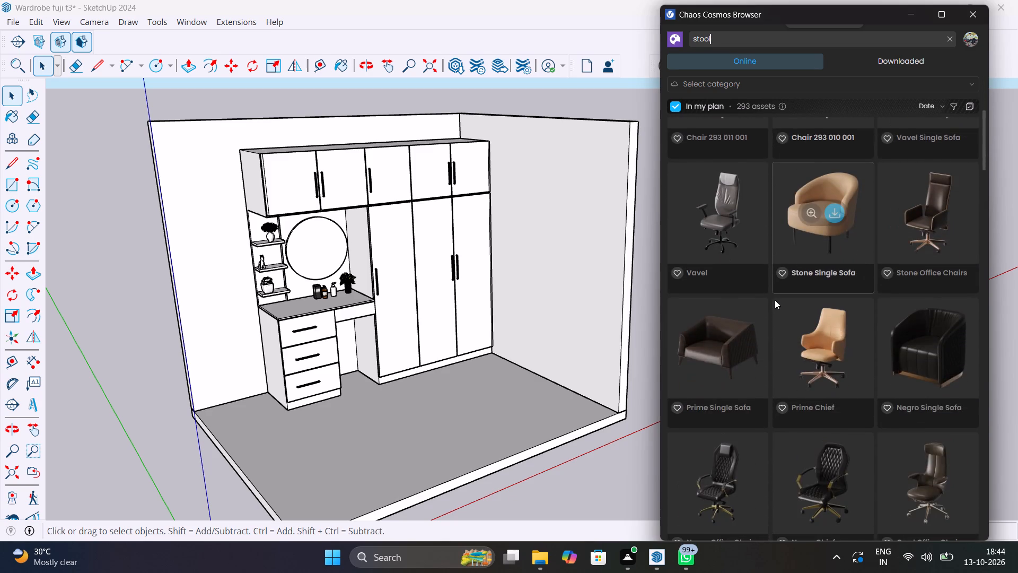
scroll(775, 300, "down", 11)
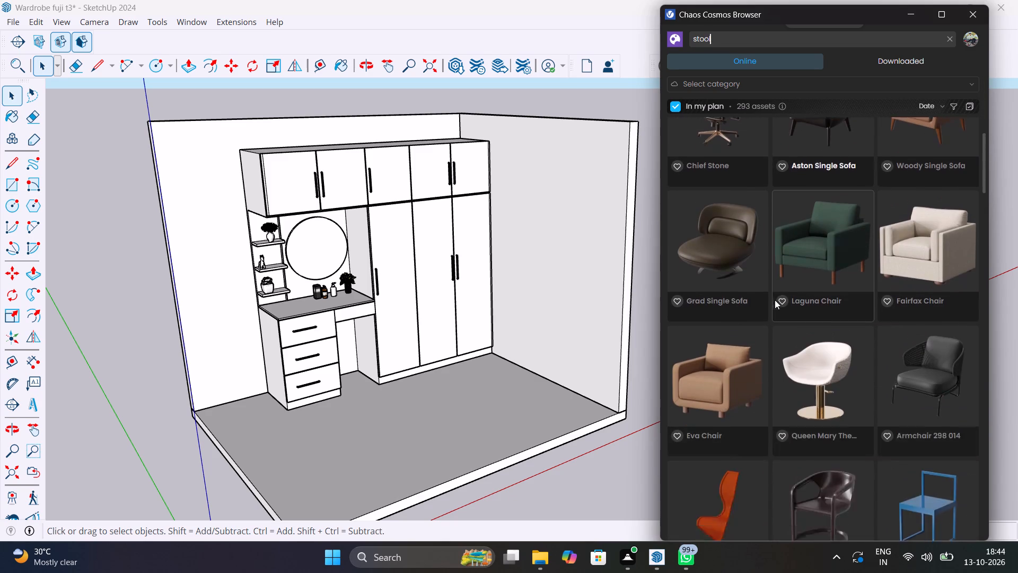
scroll(775, 300, "down", 7)
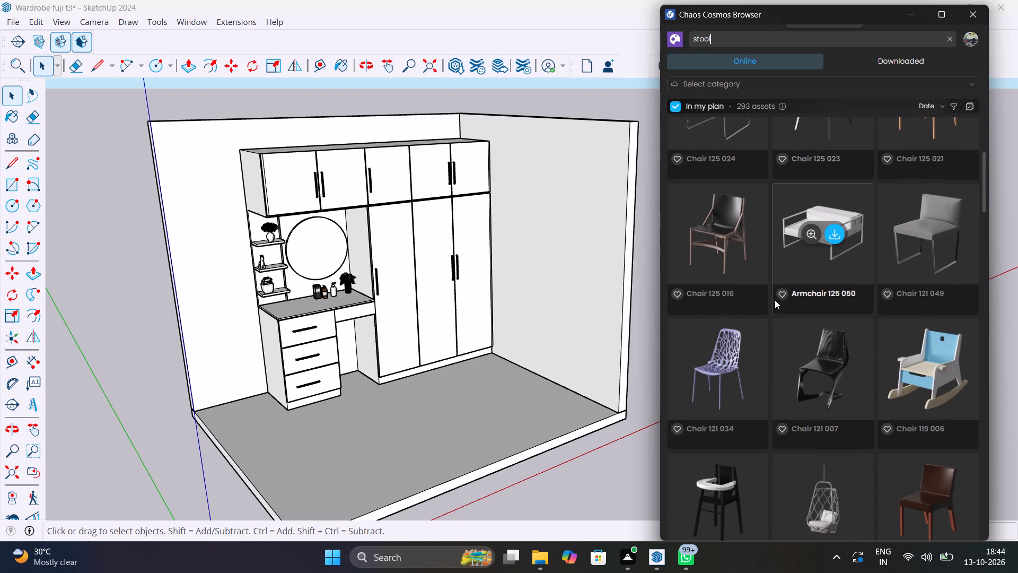
scroll(775, 300, "down", 12)
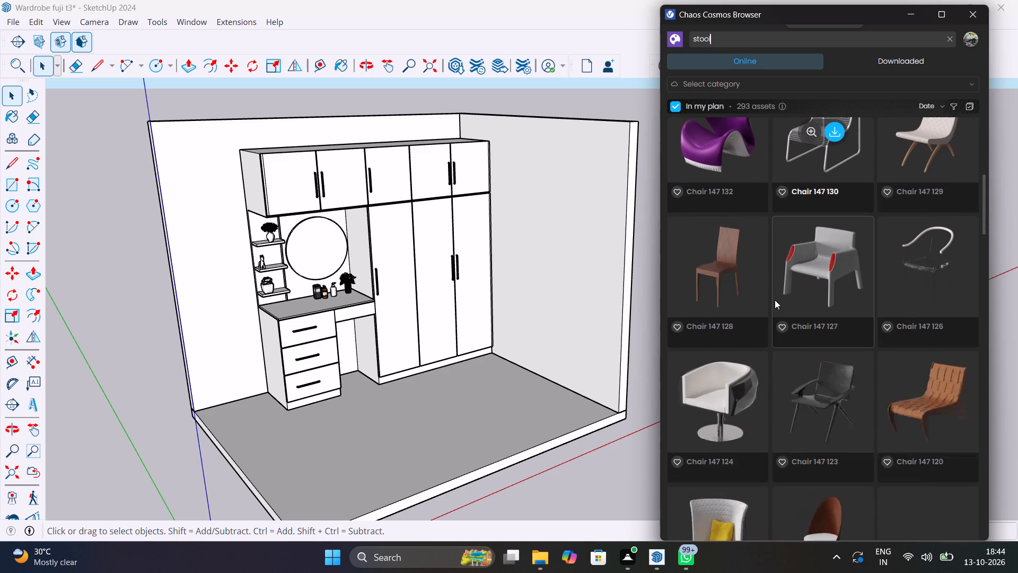
scroll(775, 300, "down", 8)
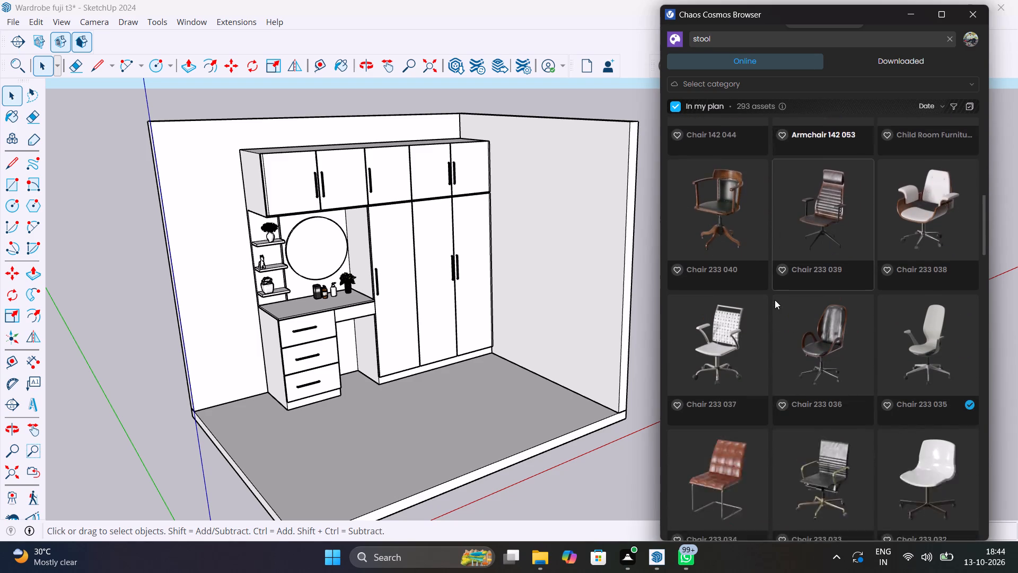
scroll(775, 300, "down", 6)
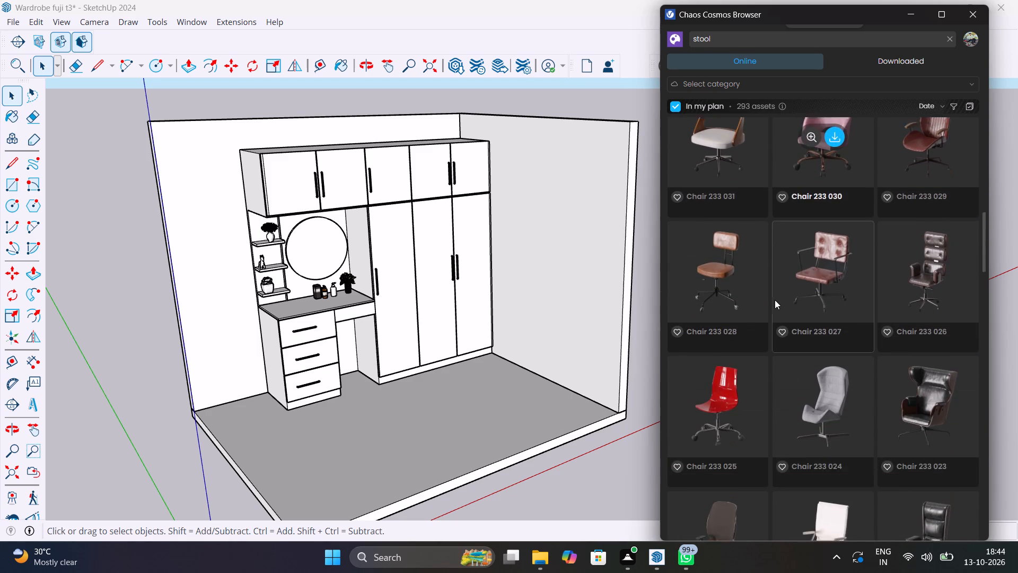
scroll(775, 300, "down", 16)
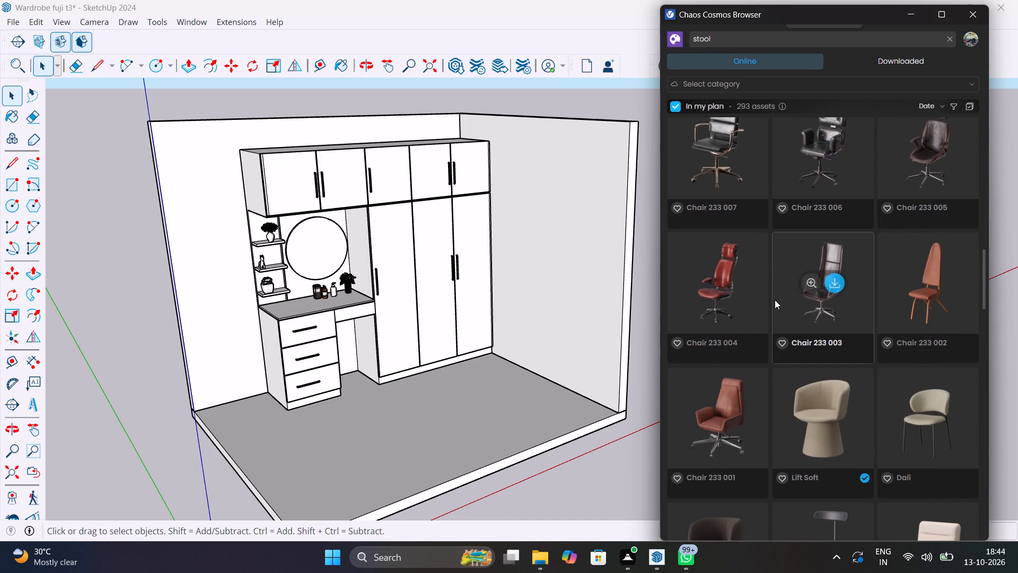
scroll(775, 300, "down", 8)
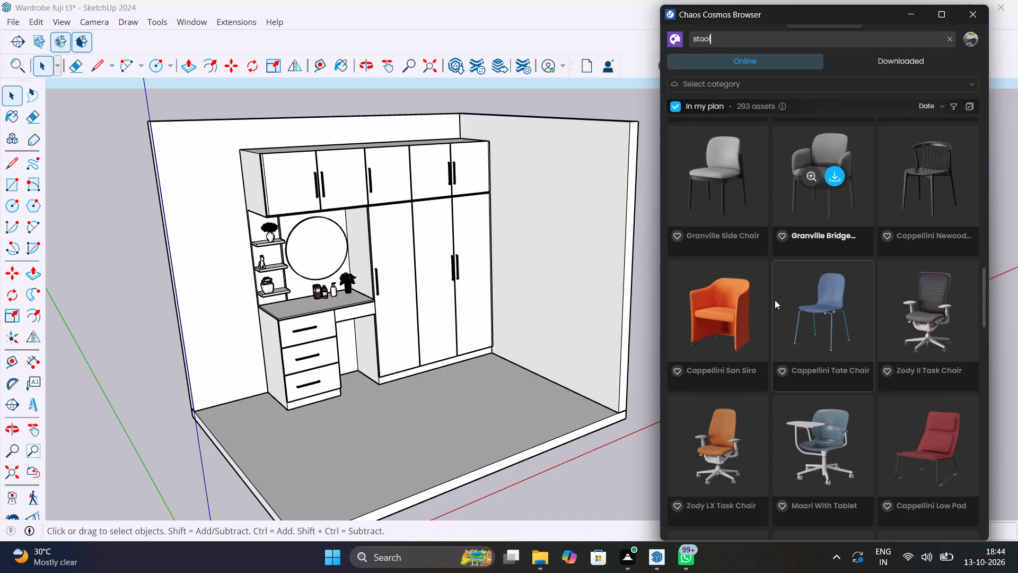
scroll(775, 300, "down", 10)
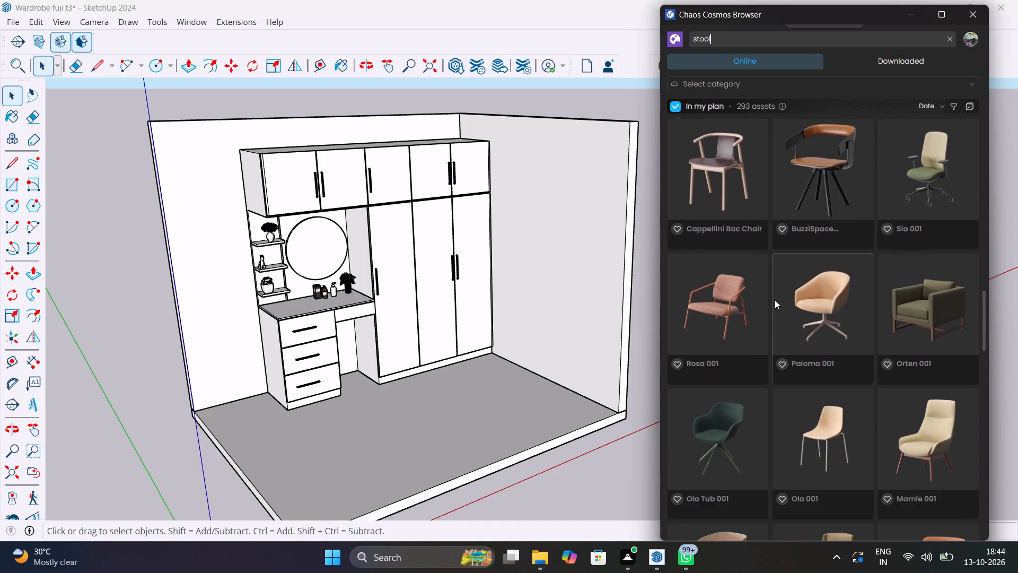
scroll(775, 300, "down", 10)
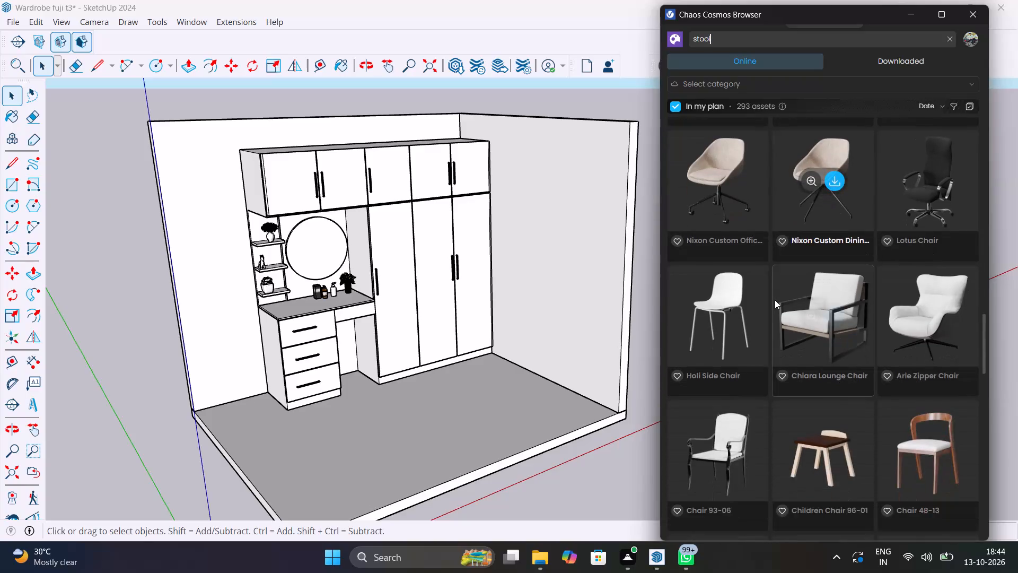
scroll(775, 300, "down", 10)
scroll(775, 300, "down", 17)
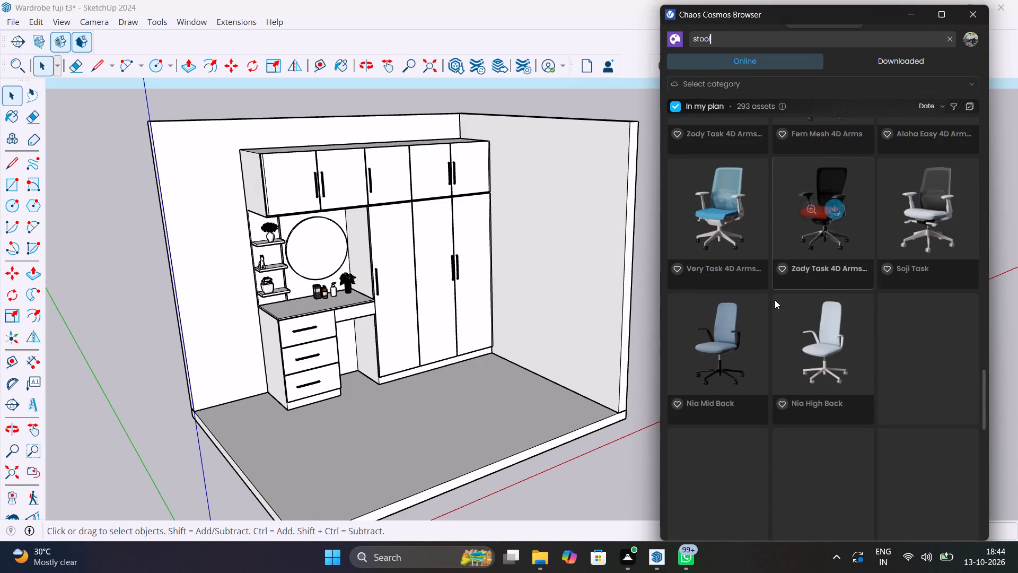
scroll(775, 300, "down", 3)
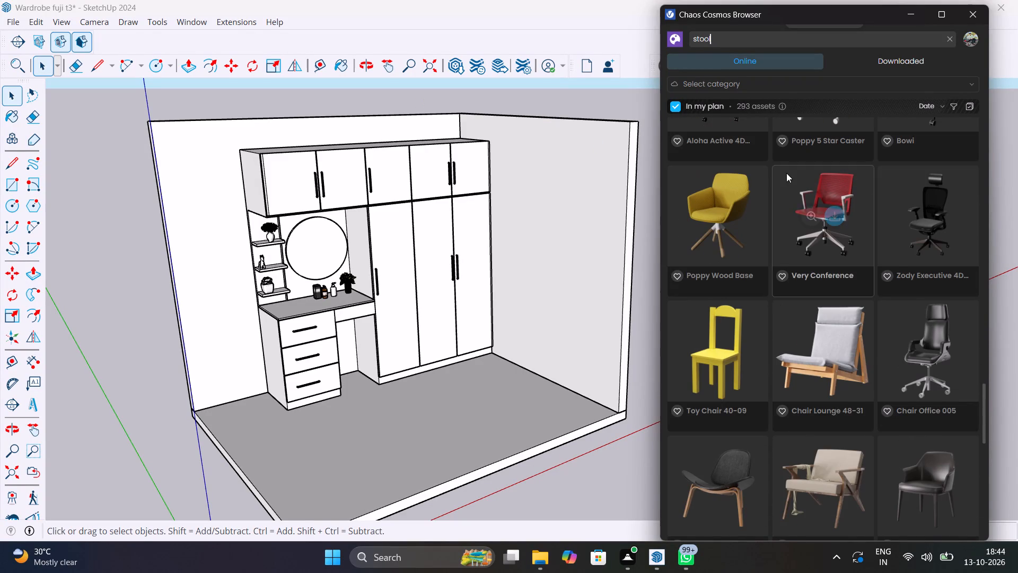
scroll(786, 173, "down", 16)
scroll(782, 171, "down", 7)
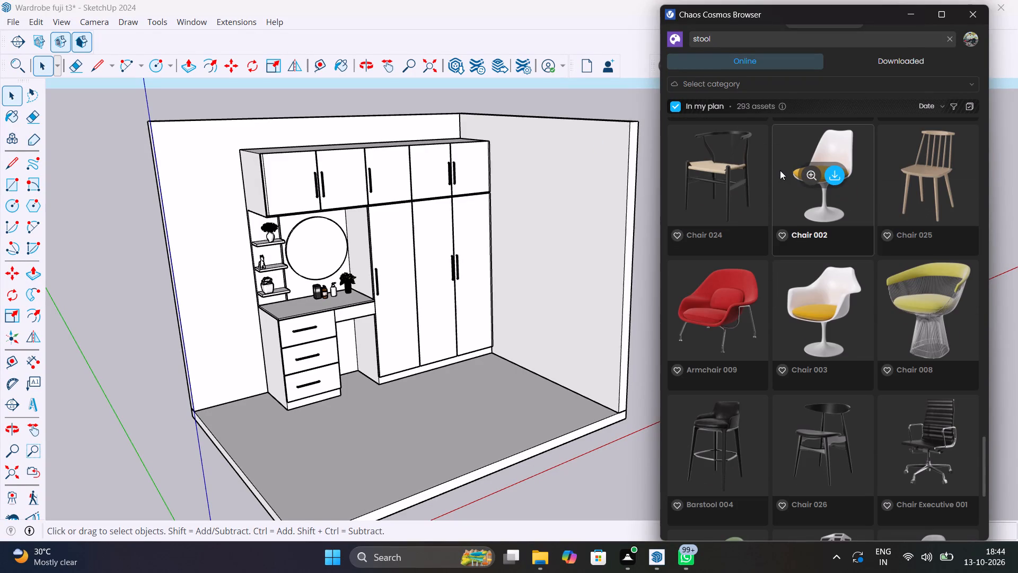
Check the already downloaded Chaos Cosmos assets that match the stool search.
left_click(881, 56)
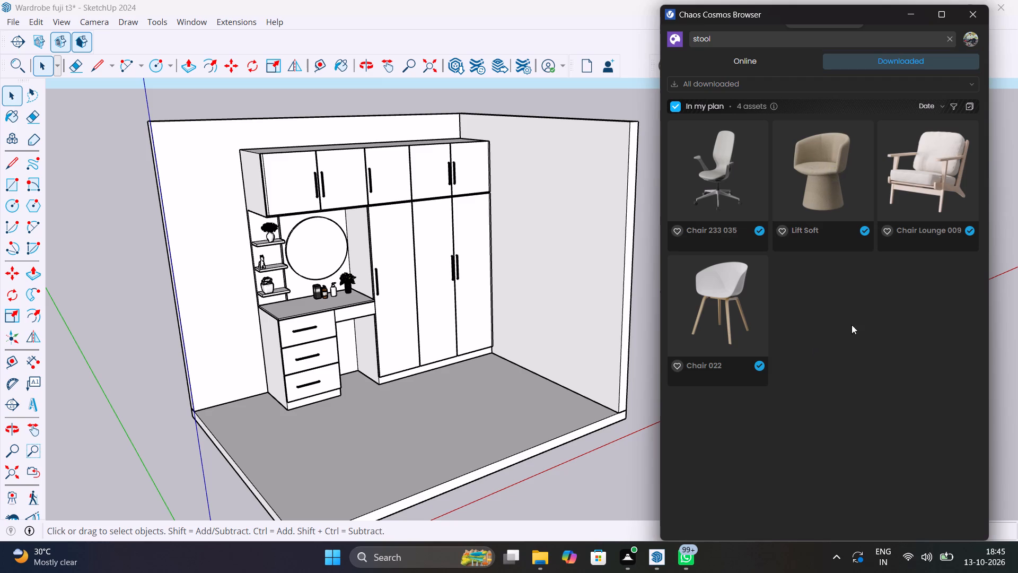
Browse the full online list of stool results in Chaos Cosmos for a desk seat, and close the browser.
left_click(765, 57)
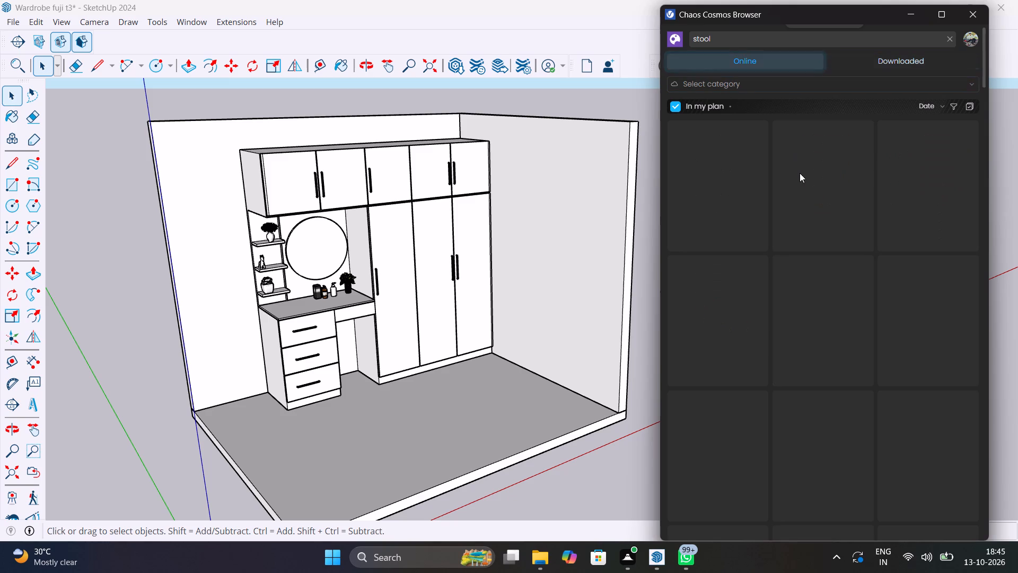
left_click_drag(984, 76, 990, 105)
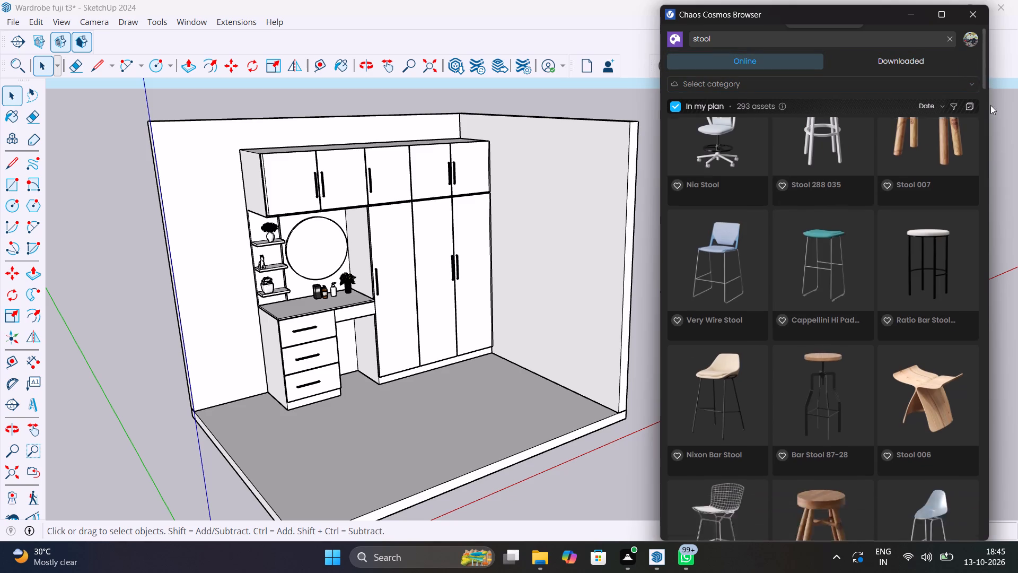
left_click_drag(990, 105, 1017, 572)
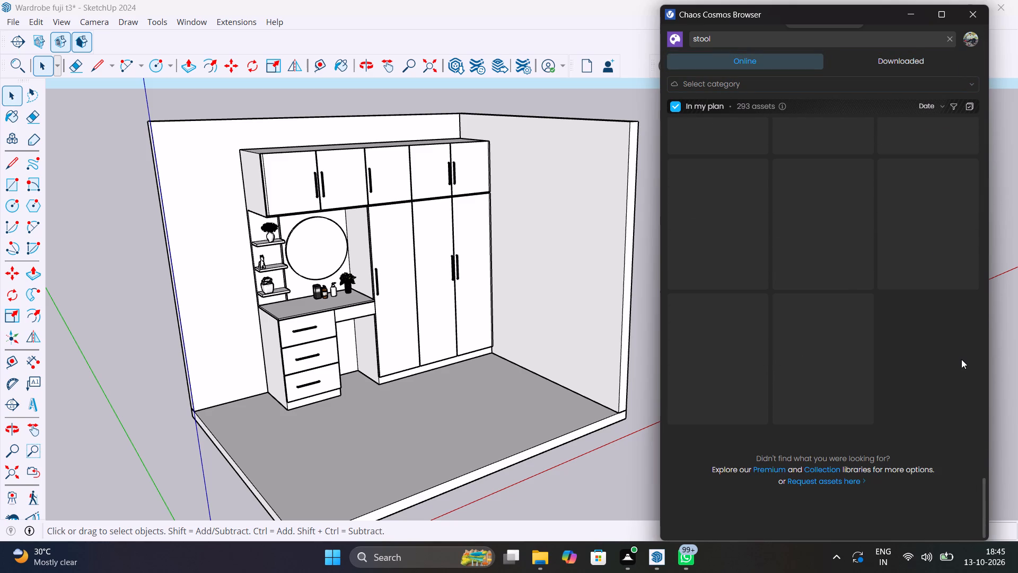
scroll(942, 366, "up", 1)
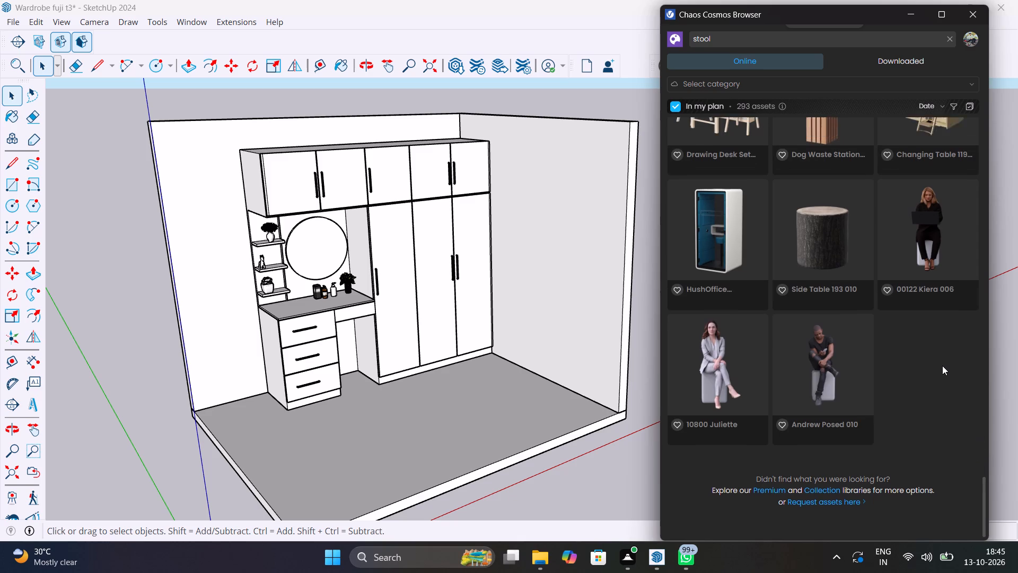
scroll(942, 366, "up", 9)
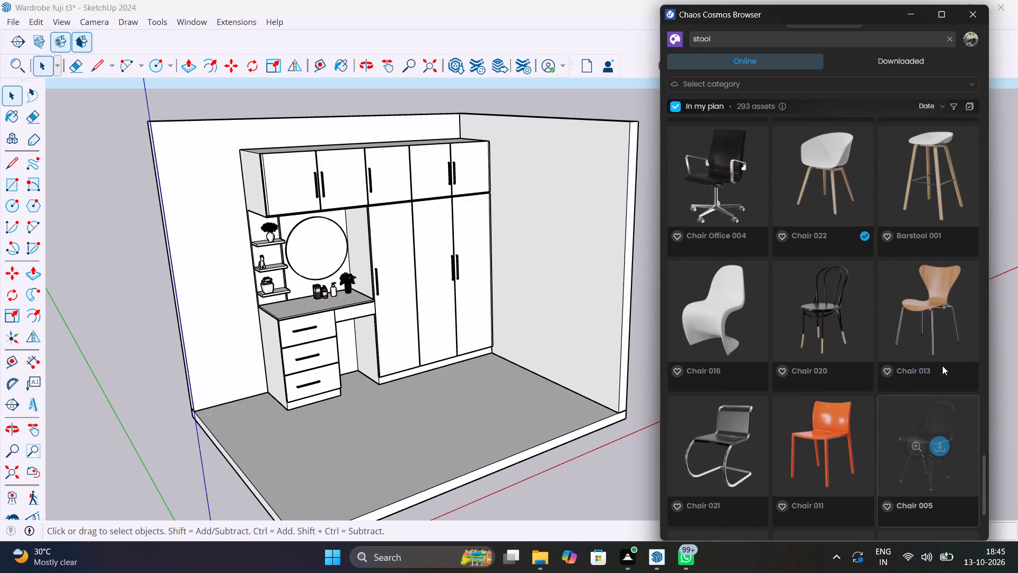
scroll(942, 366, "up", 6)
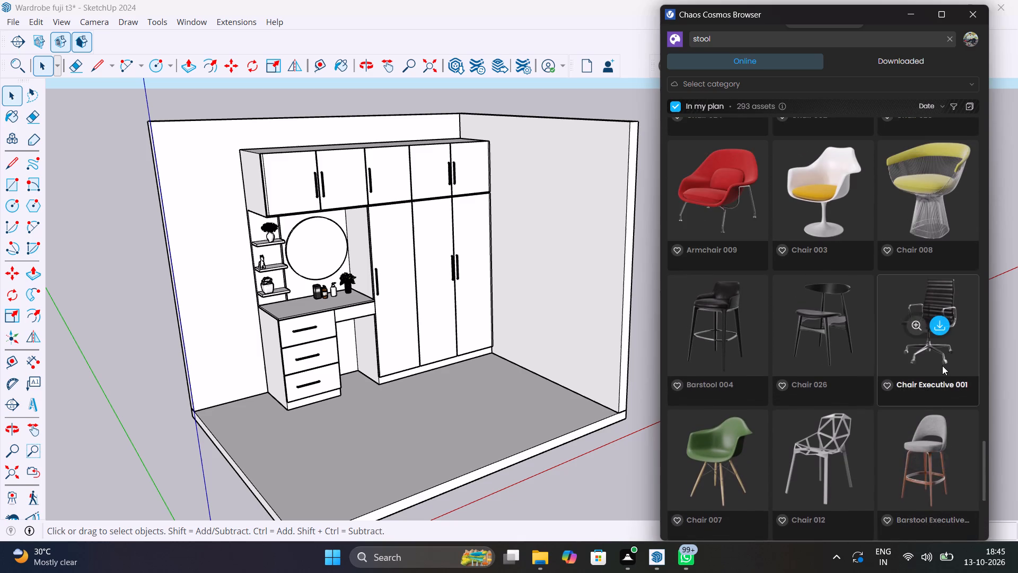
scroll(942, 366, "up", 11)
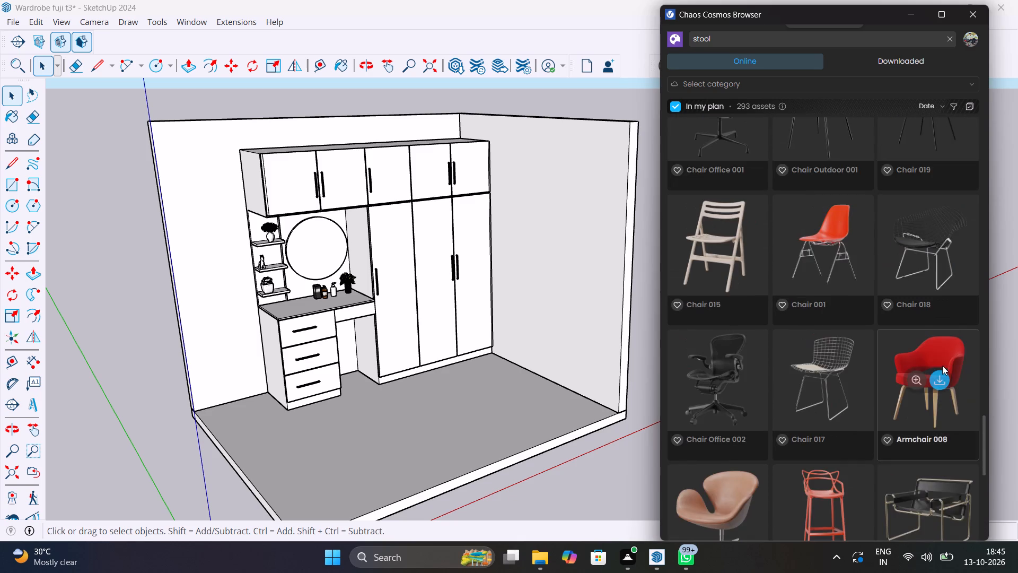
scroll(942, 366, "up", 13)
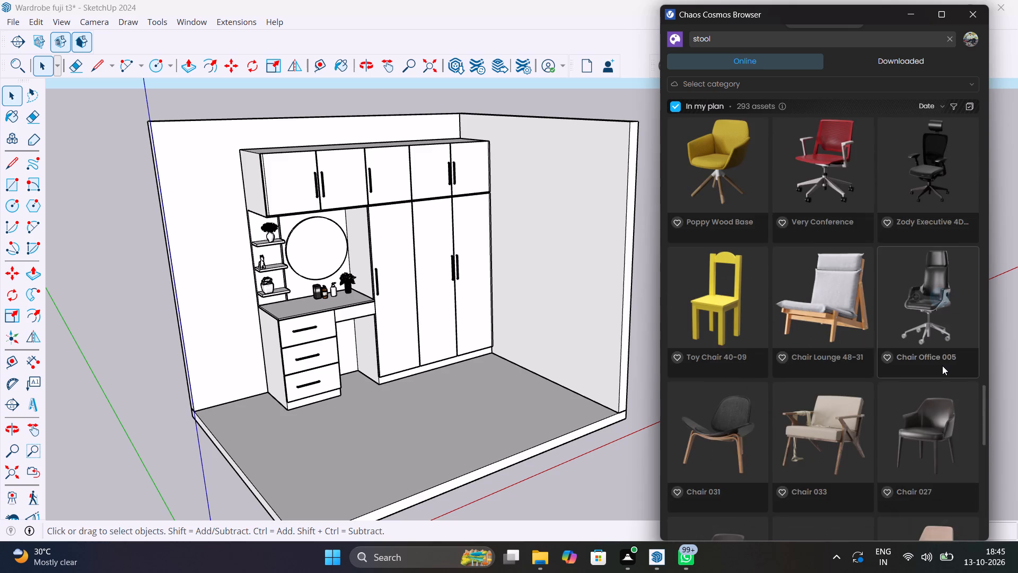
scroll(942, 366, "up", 10)
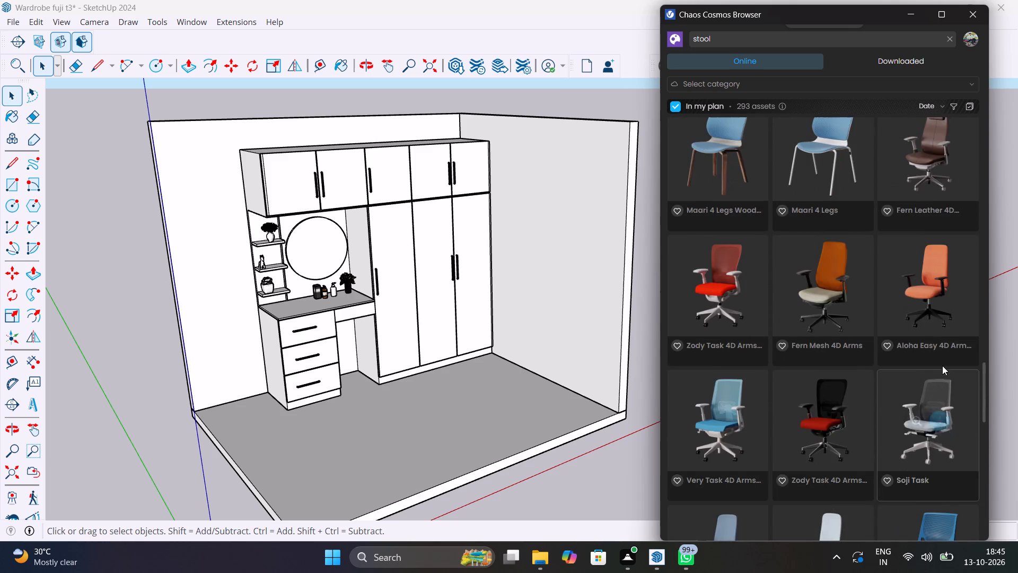
scroll(942, 366, "up", 9)
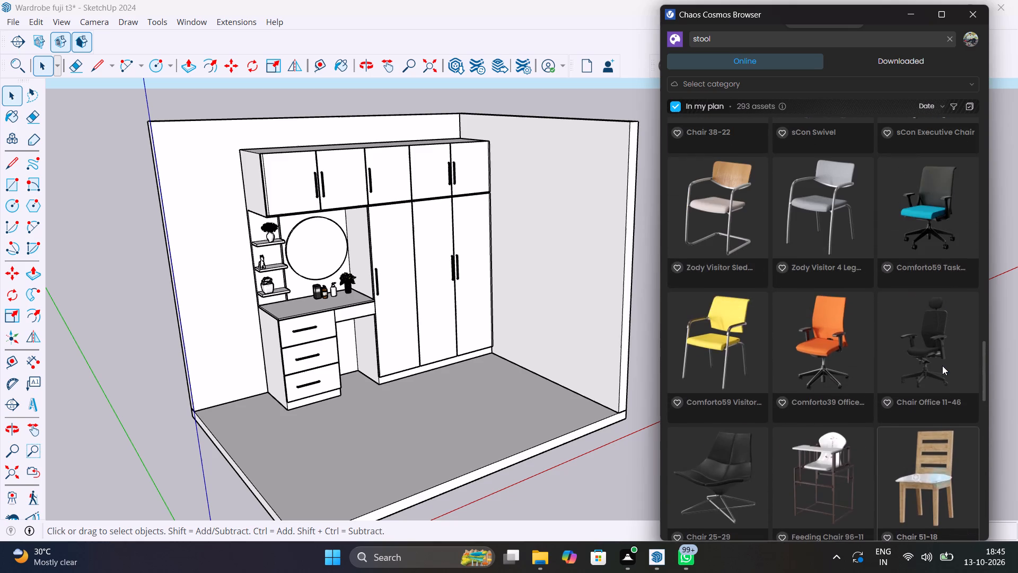
scroll(942, 366, "up", 18)
scroll(942, 366, "up", 3)
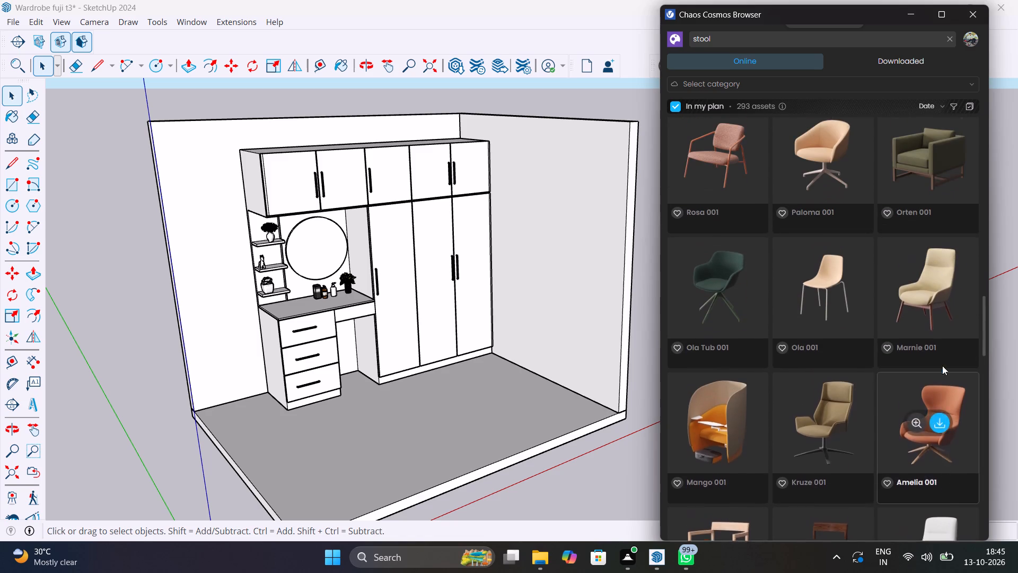
scroll(942, 366, "up", 9)
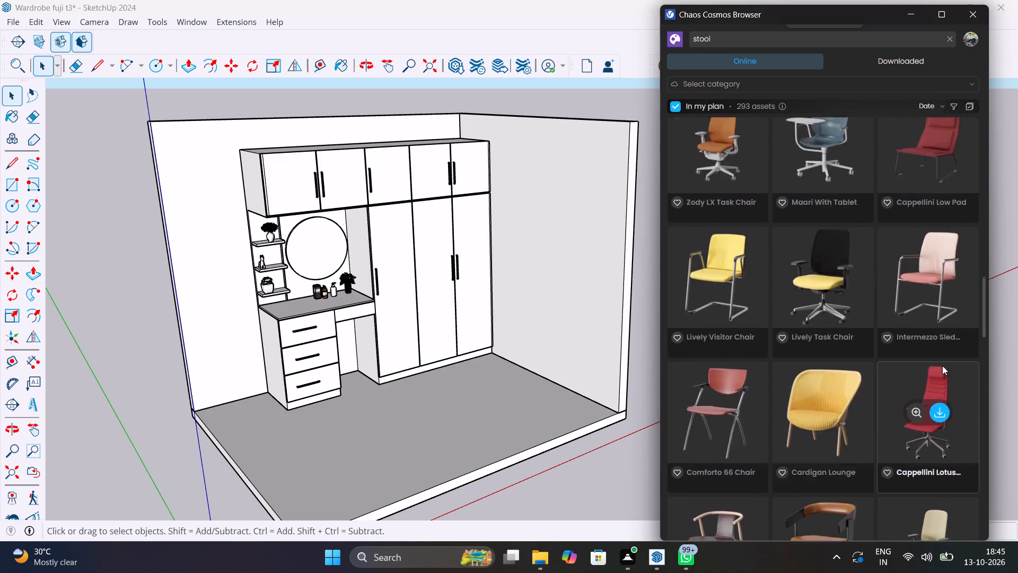
scroll(942, 366, "up", 7)
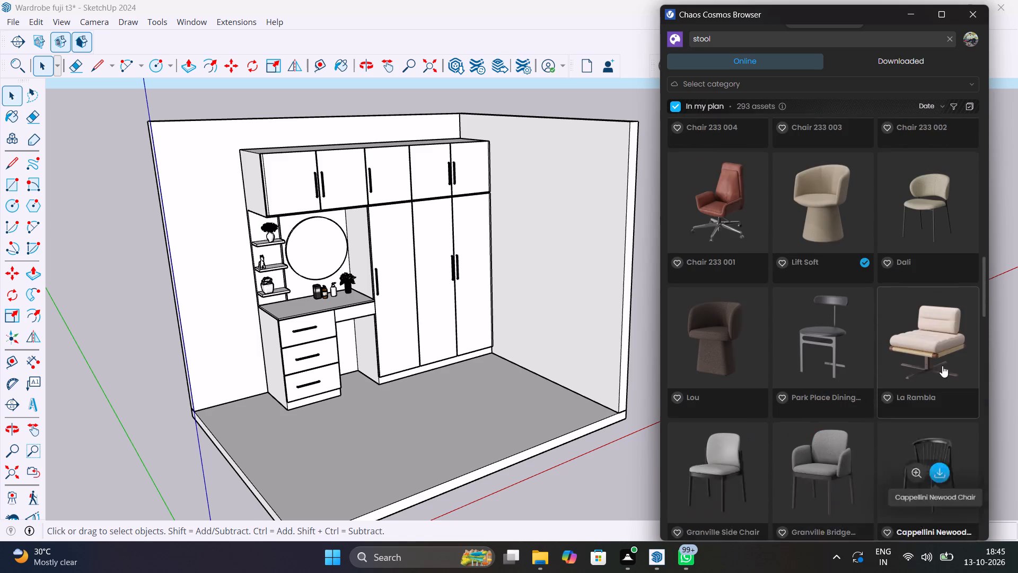
scroll(942, 366, "up", 6)
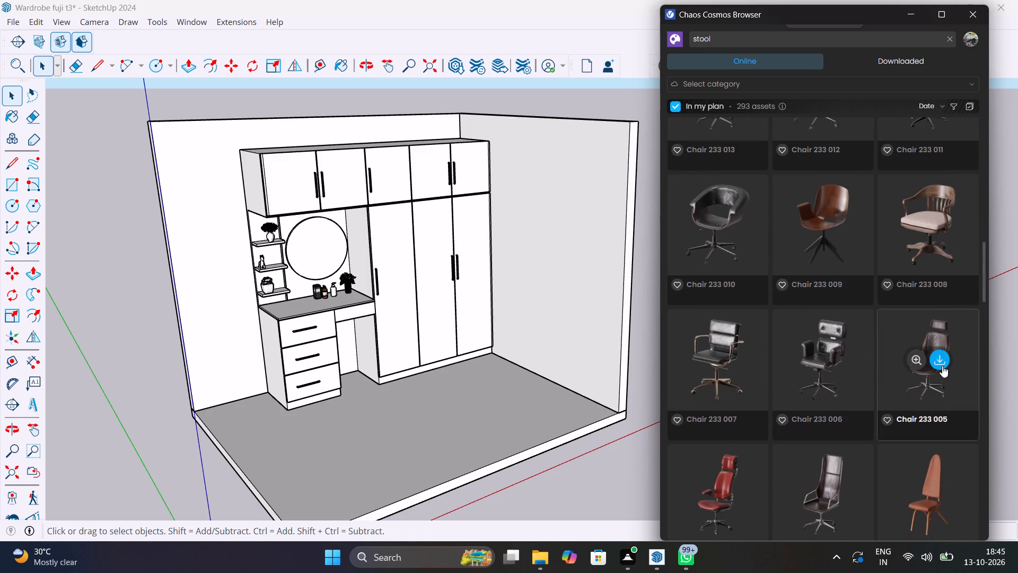
scroll(942, 366, "up", 8)
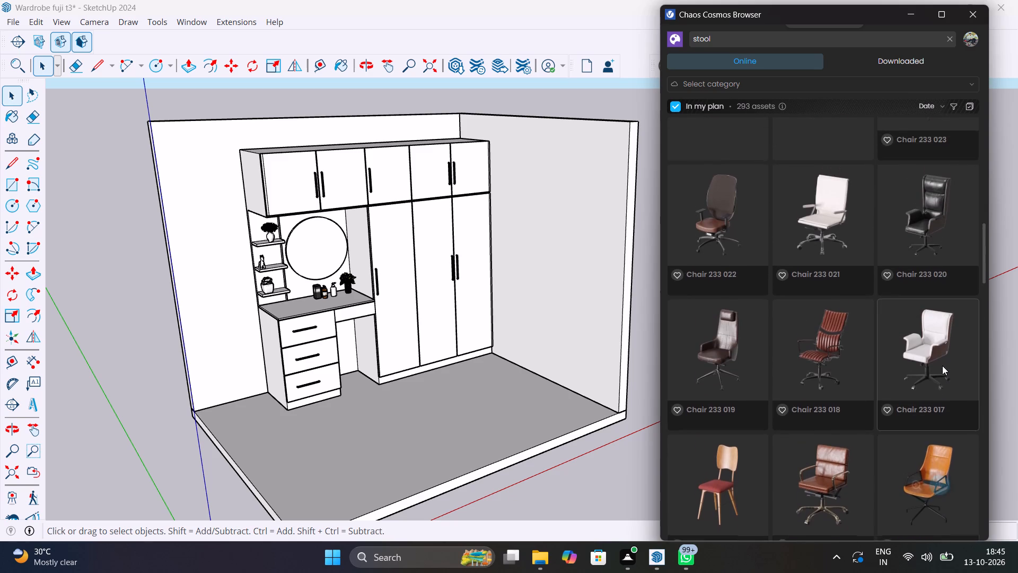
scroll(942, 366, "up", 6)
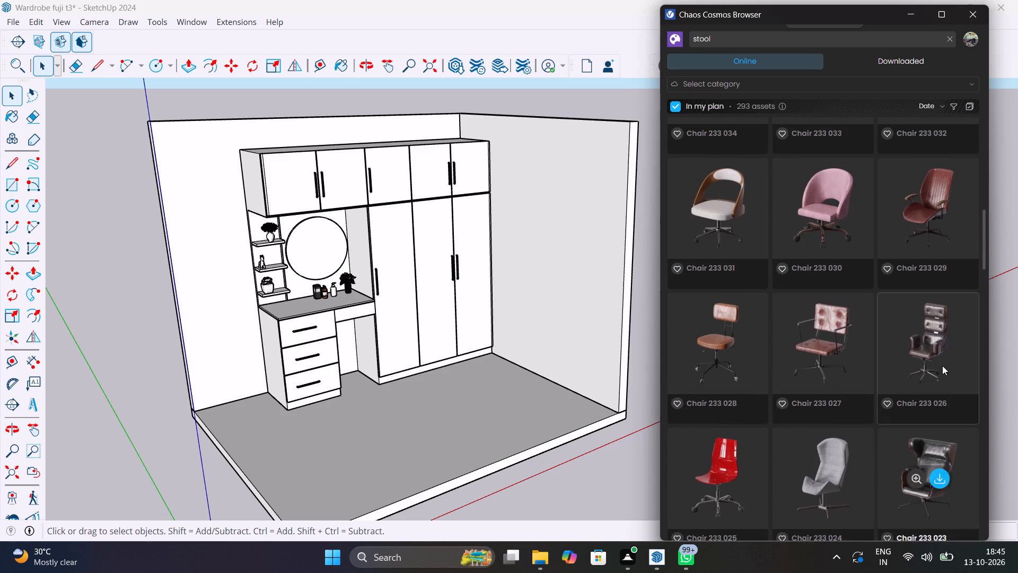
scroll(942, 366, "up", 6)
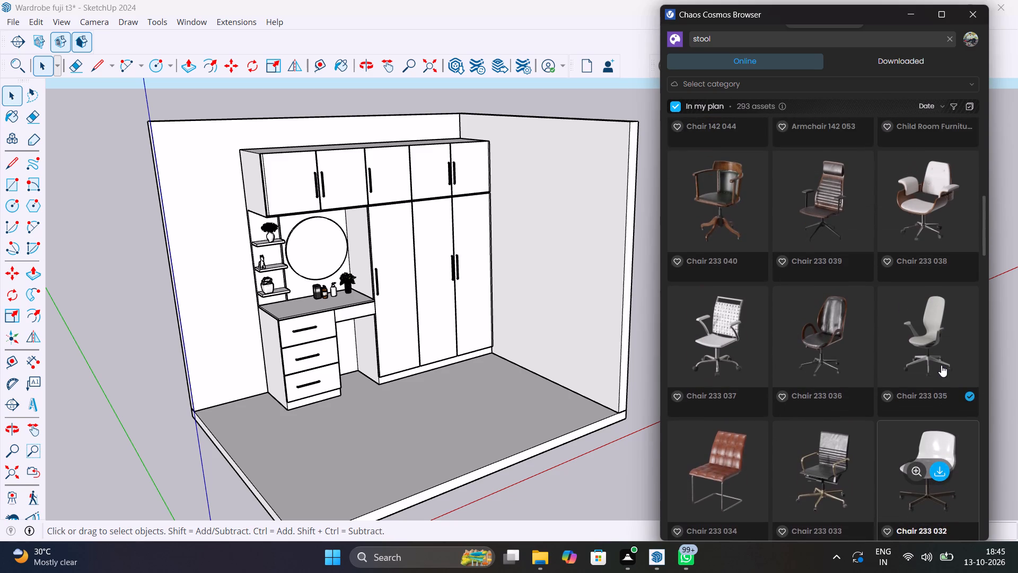
scroll(941, 365, "up", 14)
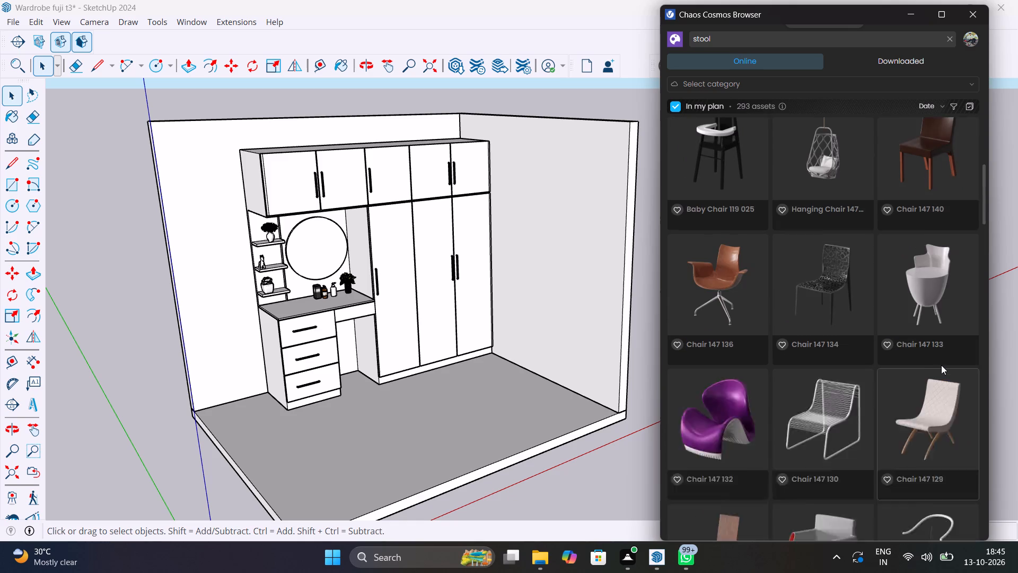
scroll(941, 365, "up", 8)
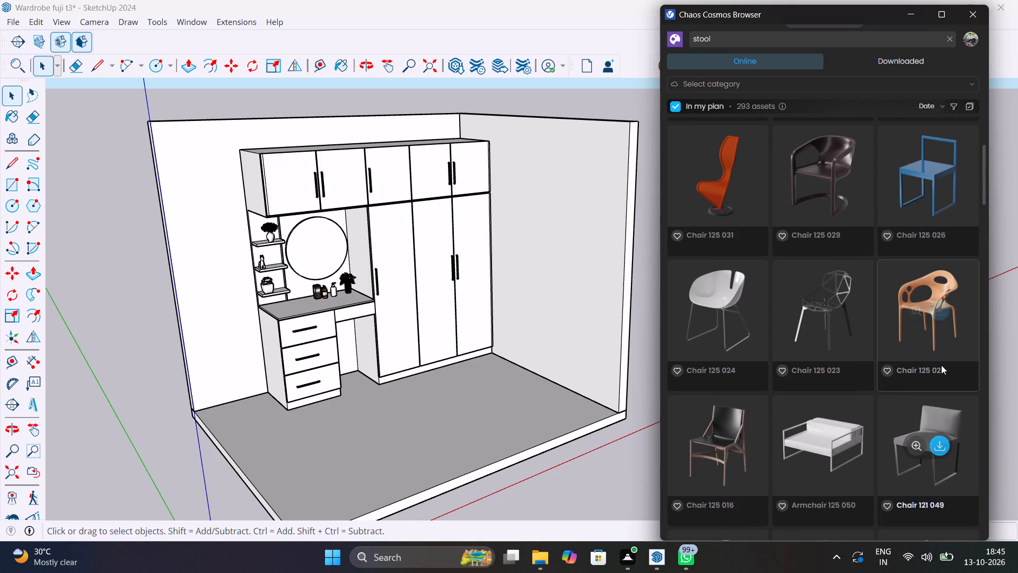
scroll(941, 365, "up", 9)
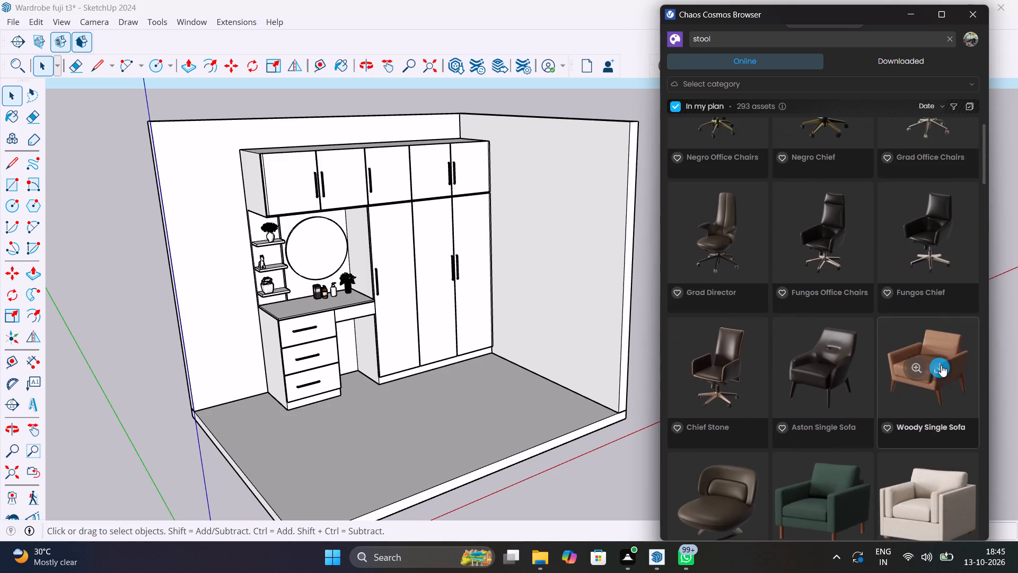
scroll(941, 365, "up", 11)
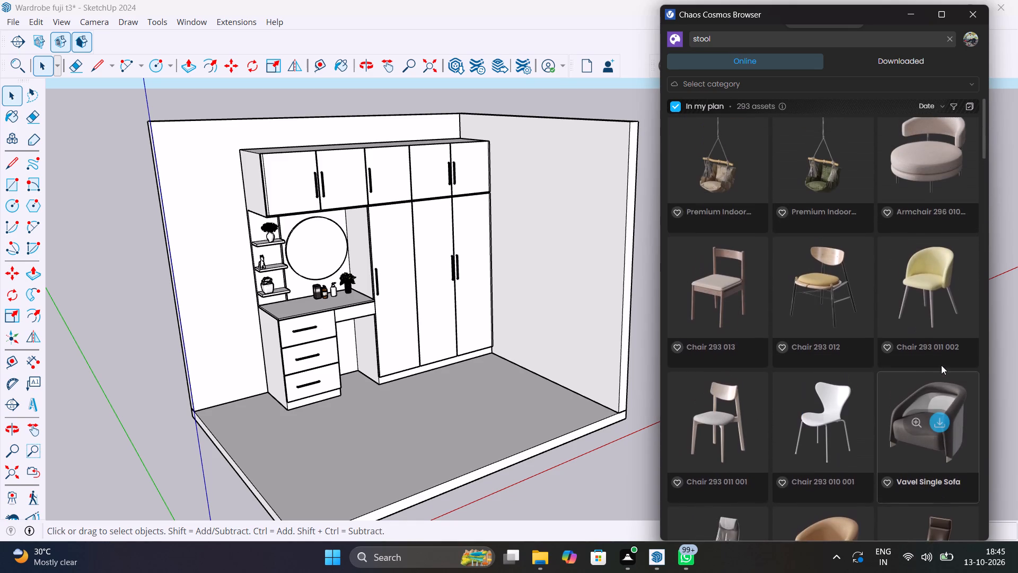
scroll(941, 365, "up", 11)
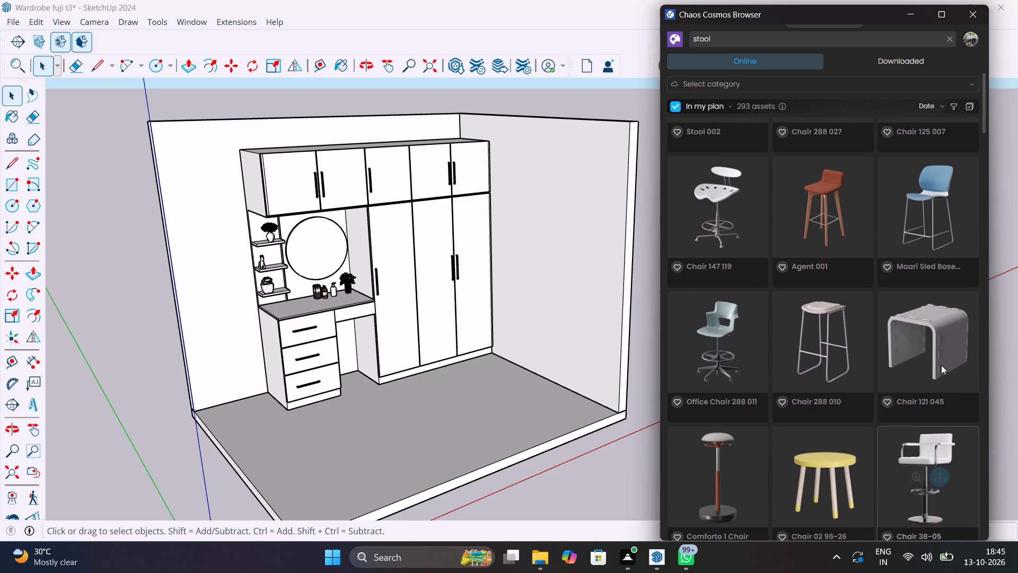
scroll(940, 364, "up", 3)
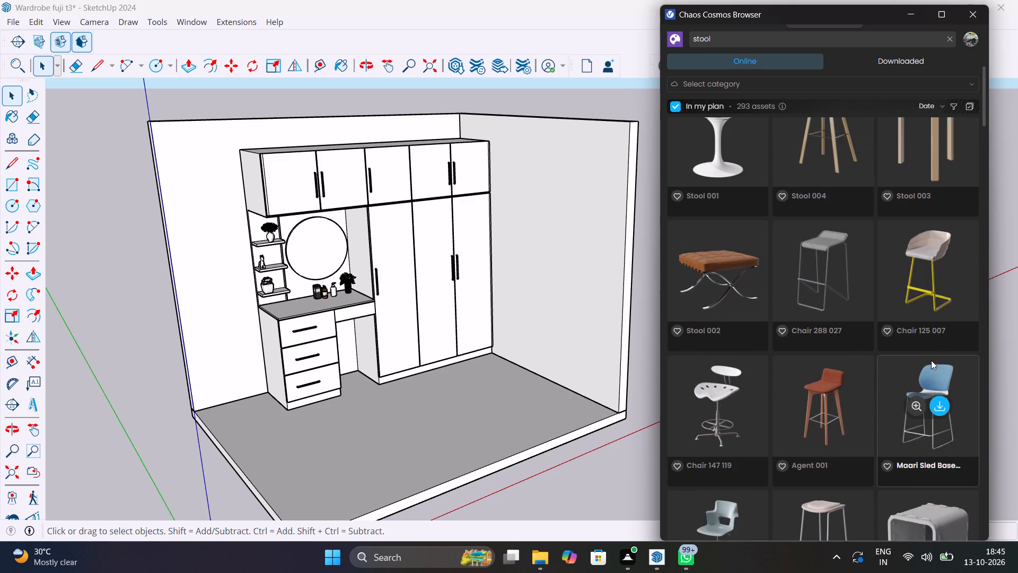
scroll(931, 360, "up", 18)
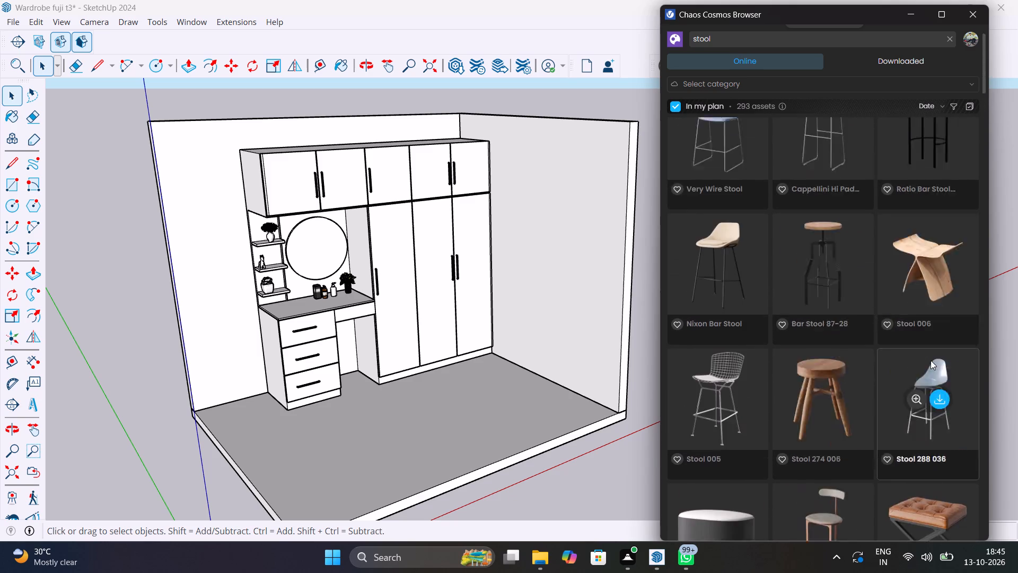
scroll(931, 360, "up", 15)
left_click(976, 15)
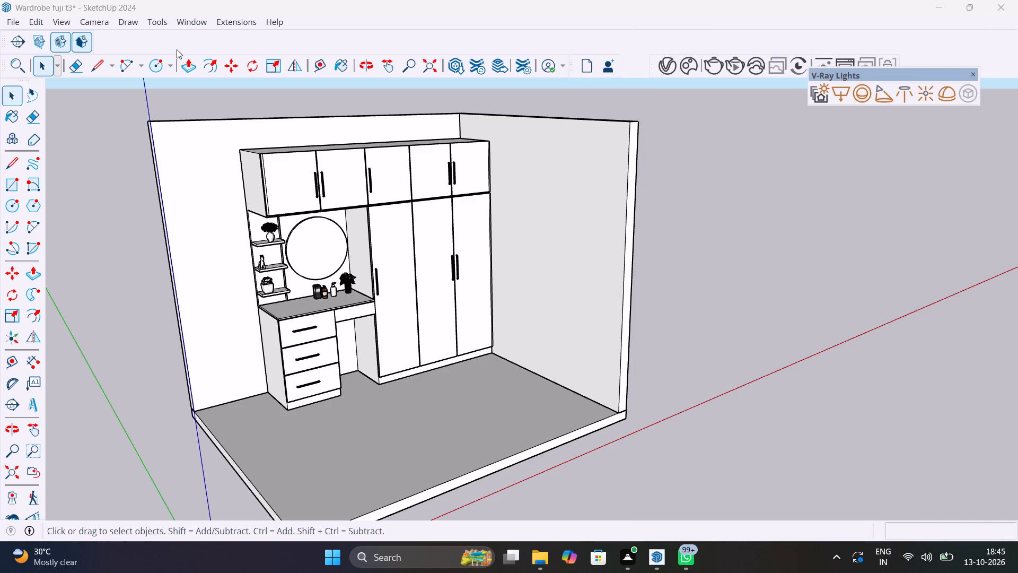
Open 3D Warehouse and replace the perfumes search with a search for stool.
left_click(196, 21)
left_click(229, 117)
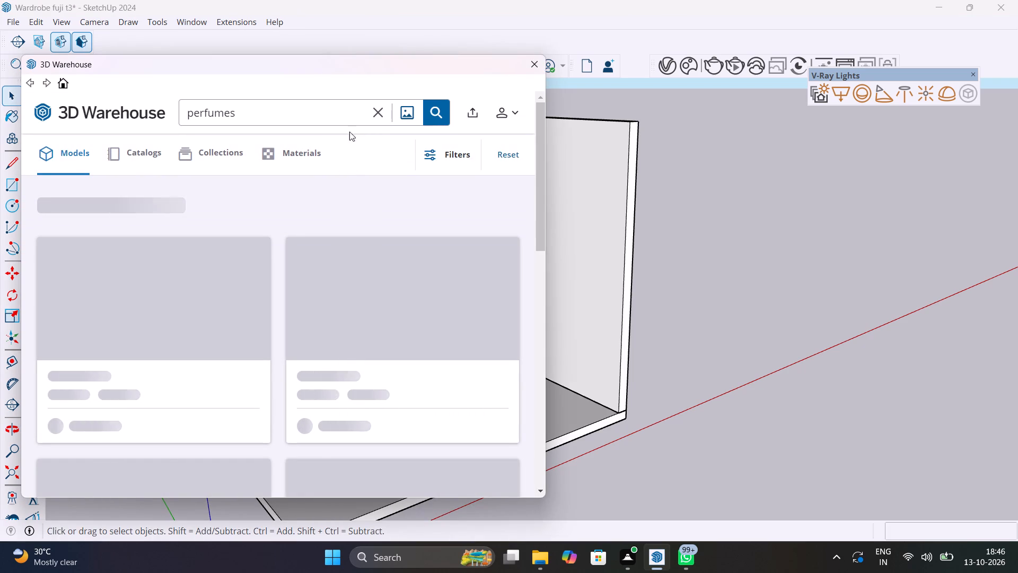
left_click(373, 115)
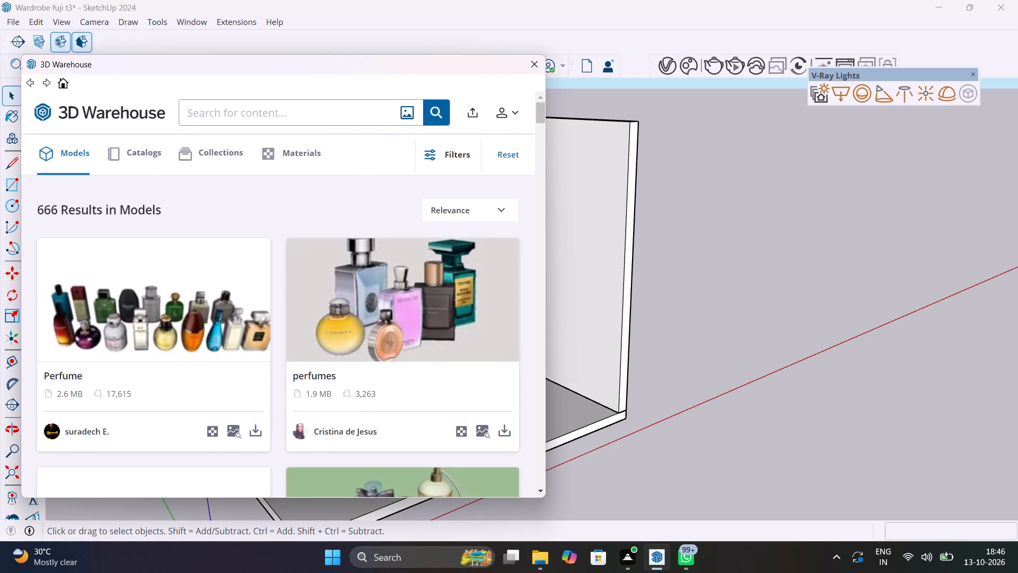
type("stool")
key("Return")
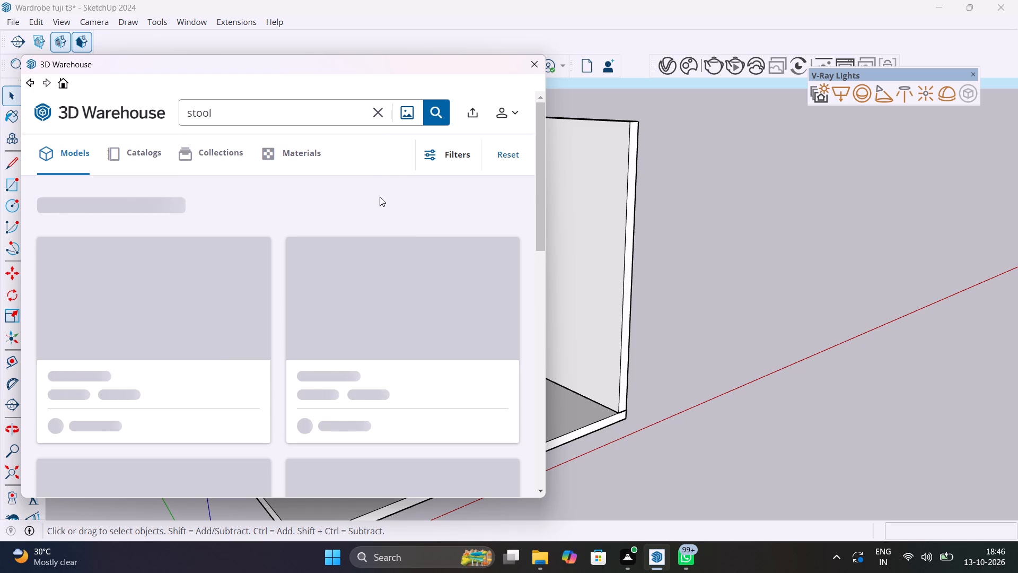
Load the grey fabric round drum-shaped STOOL from the search results into the model and place it outside the room, beyond the side wall.
scroll(370, 263, "down", 4)
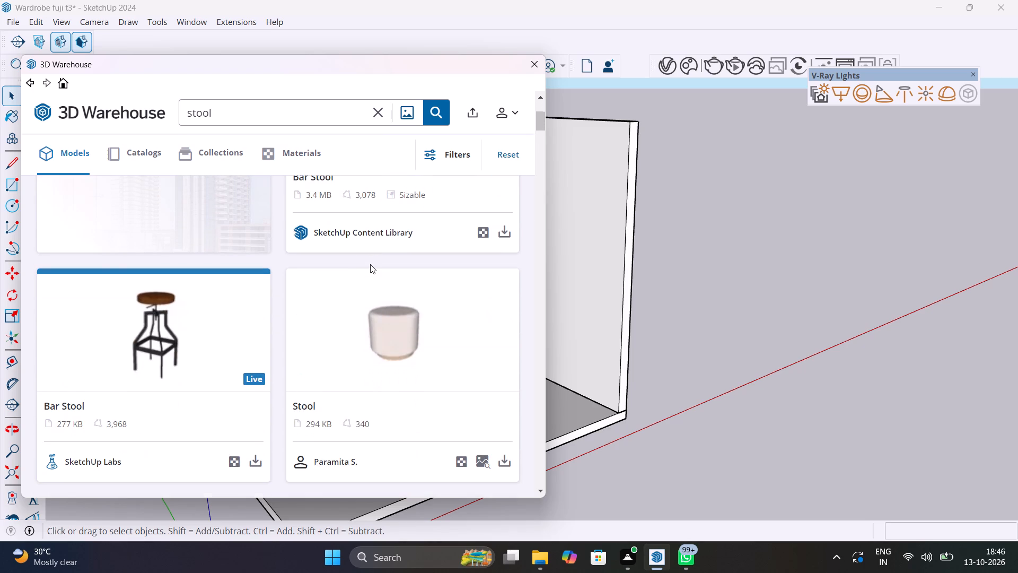
scroll(370, 264, "down", 3)
scroll(370, 264, "up", 1)
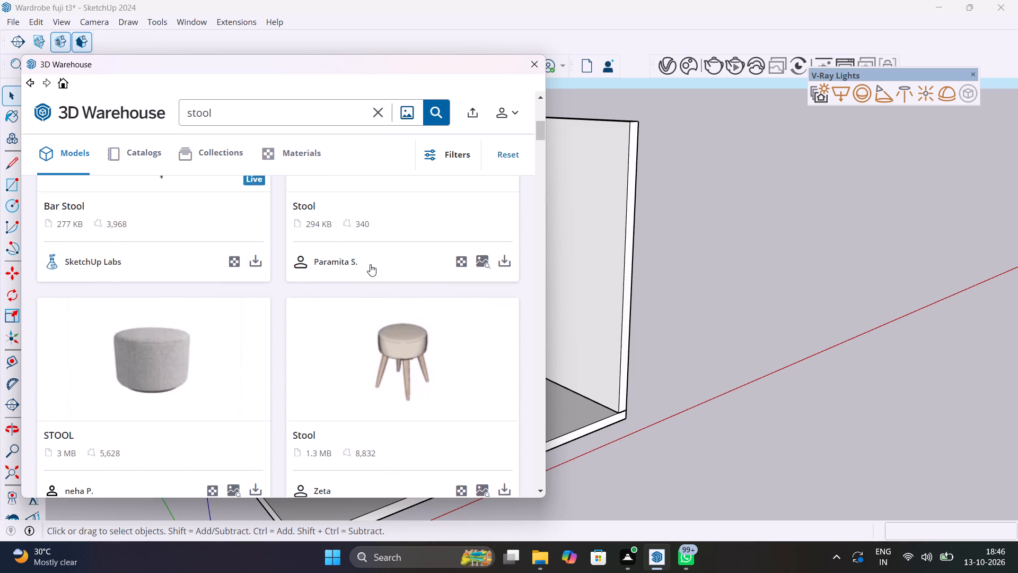
scroll(370, 264, "down", 4)
scroll(370, 264, "up", 3)
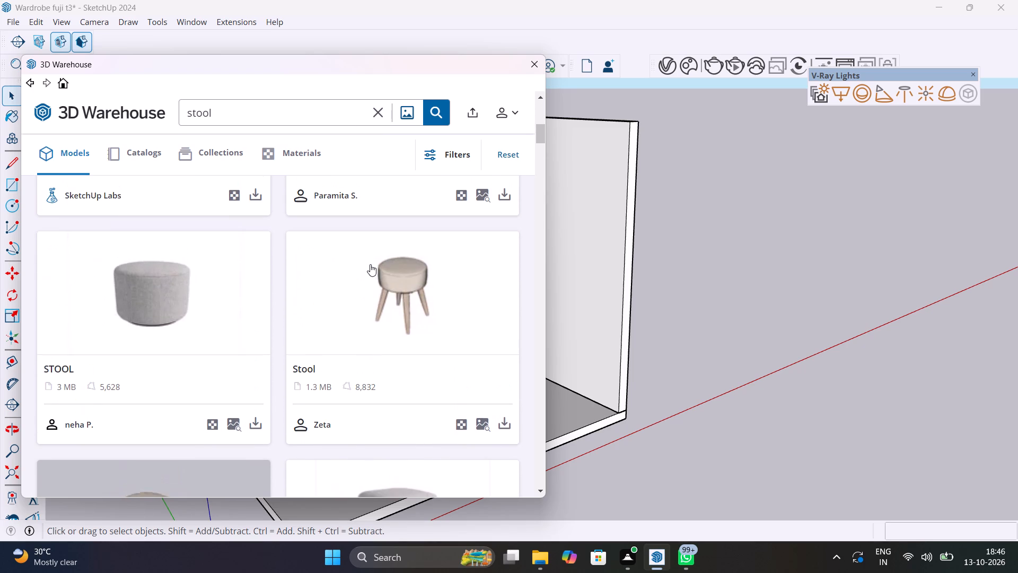
left_click(258, 426)
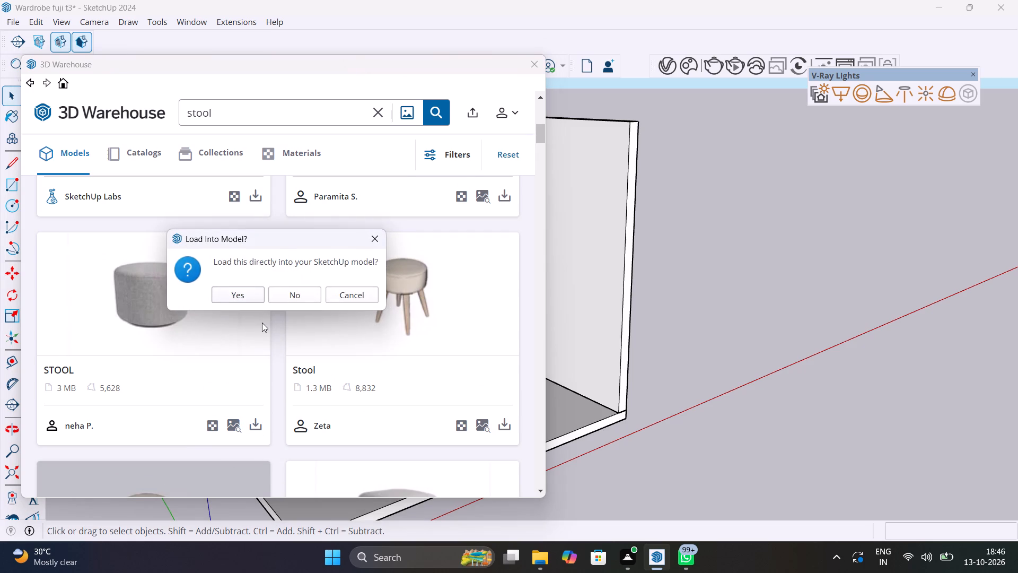
left_click(251, 298)
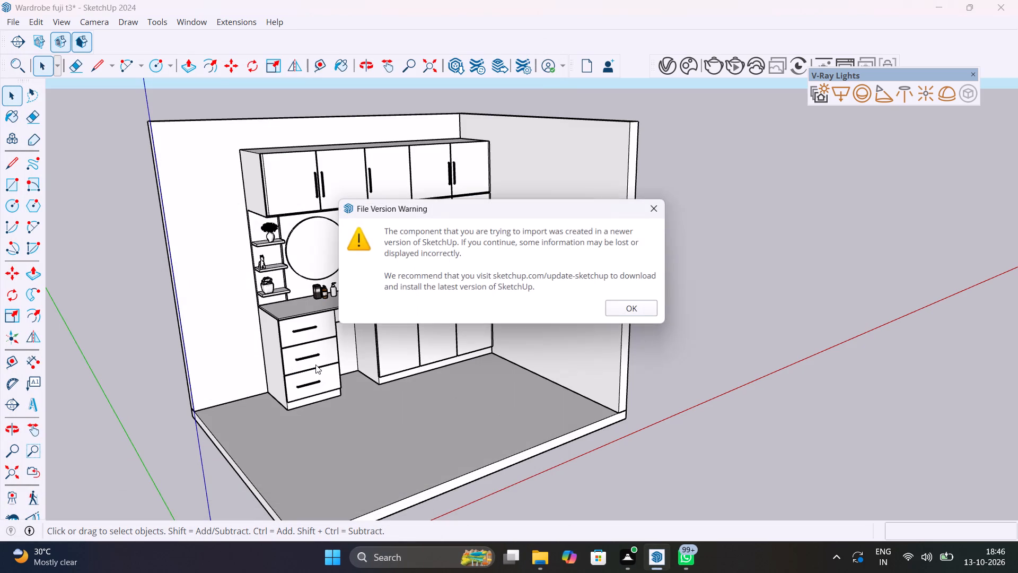
left_click(642, 311)
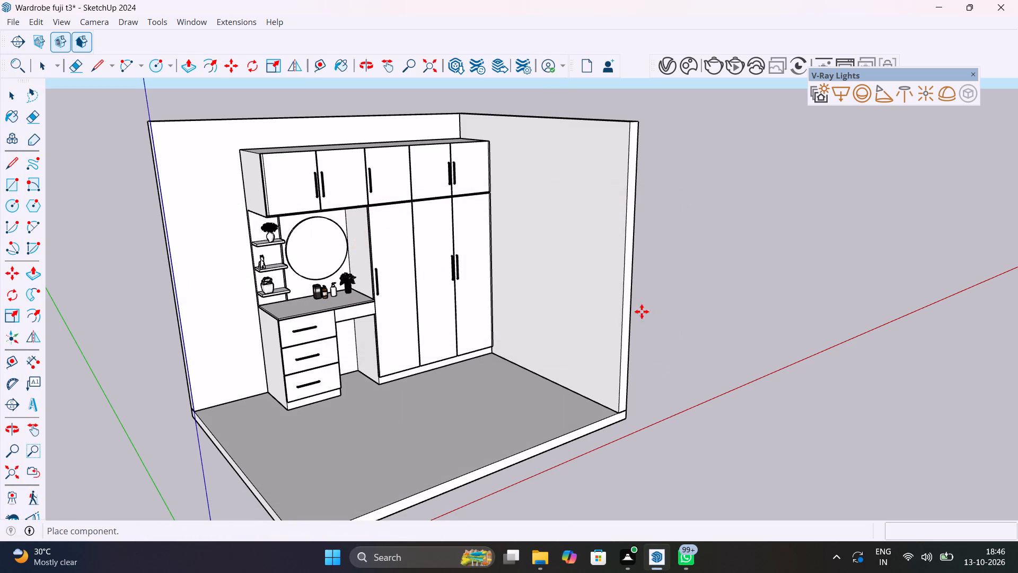
left_click(743, 341)
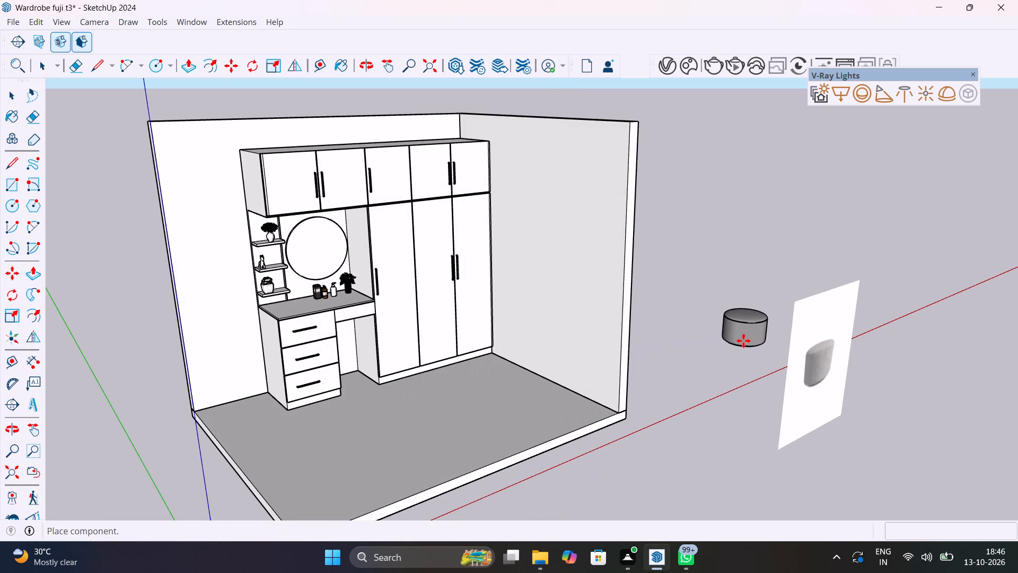
Explode the imported stool component and delete its flat picture panel, keeping only the round stool.
right_click(784, 330)
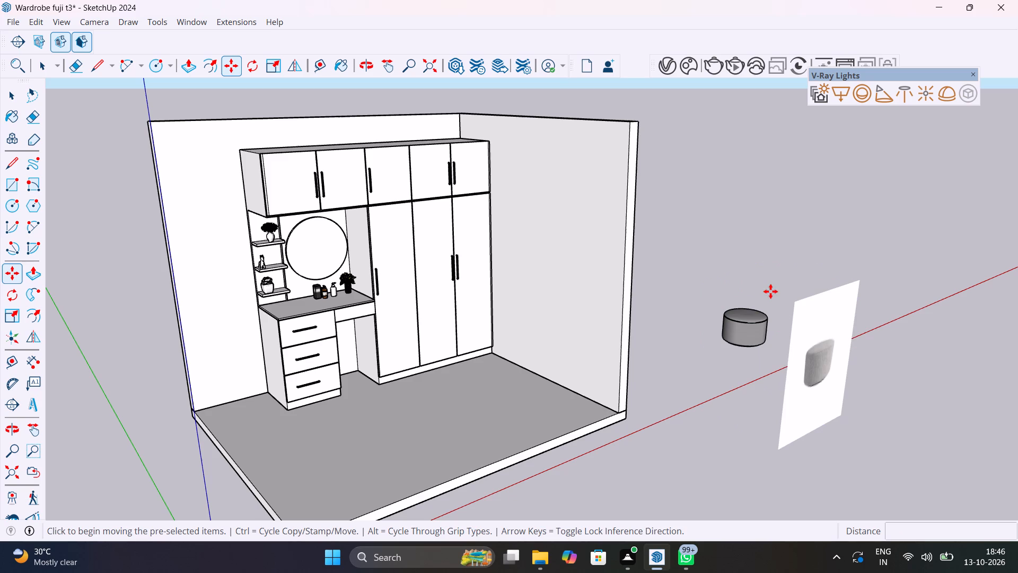
left_click(770, 291)
key("space")
left_click(763, 319)
right_click(763, 319)
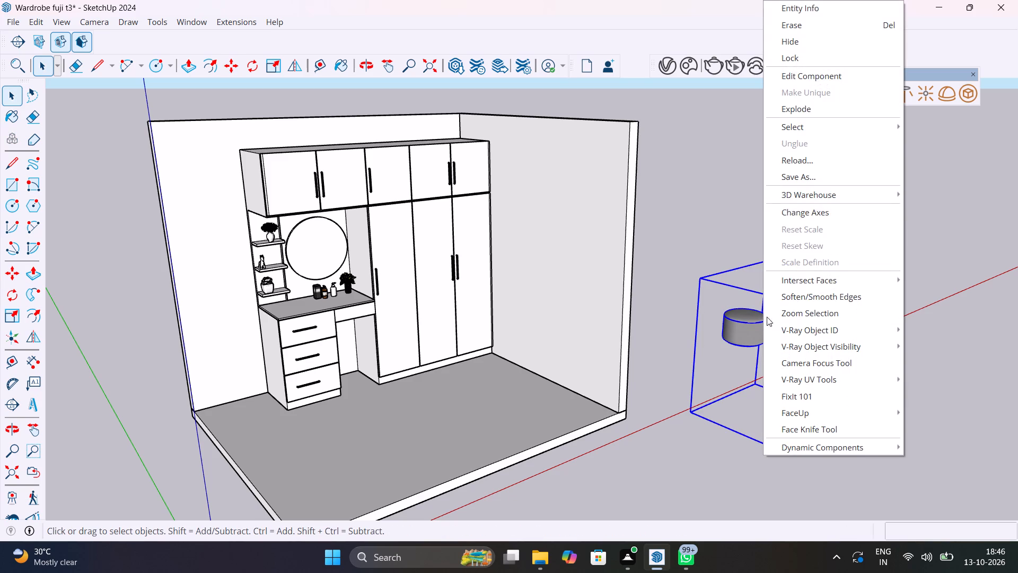
left_click(798, 111)
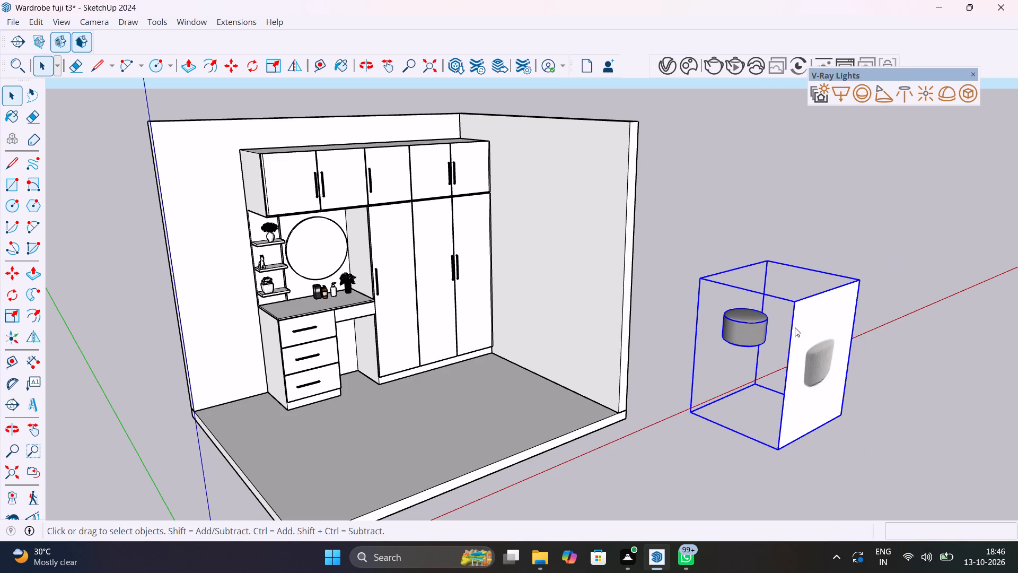
left_click(760, 338)
left_click(804, 346)
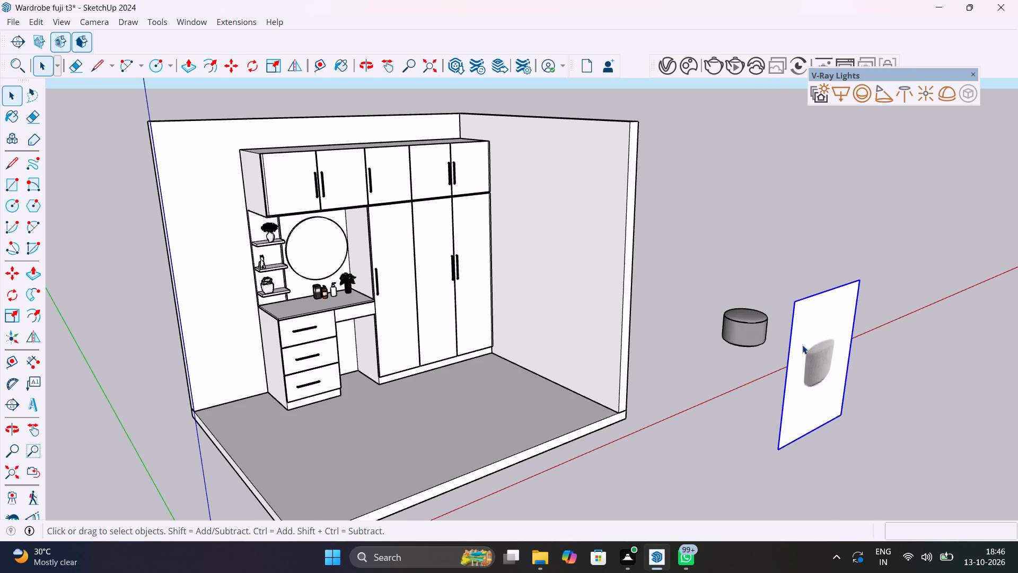
key("Delete")
Select all of the round stool's connected geometry and make it a group.
left_click_drag(705, 284, 733, 351)
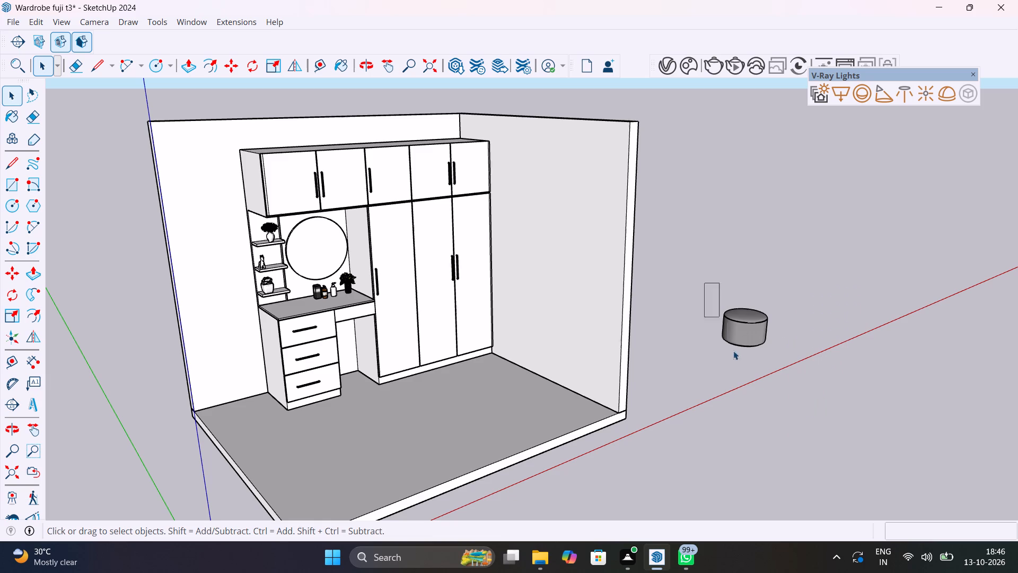
left_click_drag(733, 351, 783, 368)
double_click(766, 330)
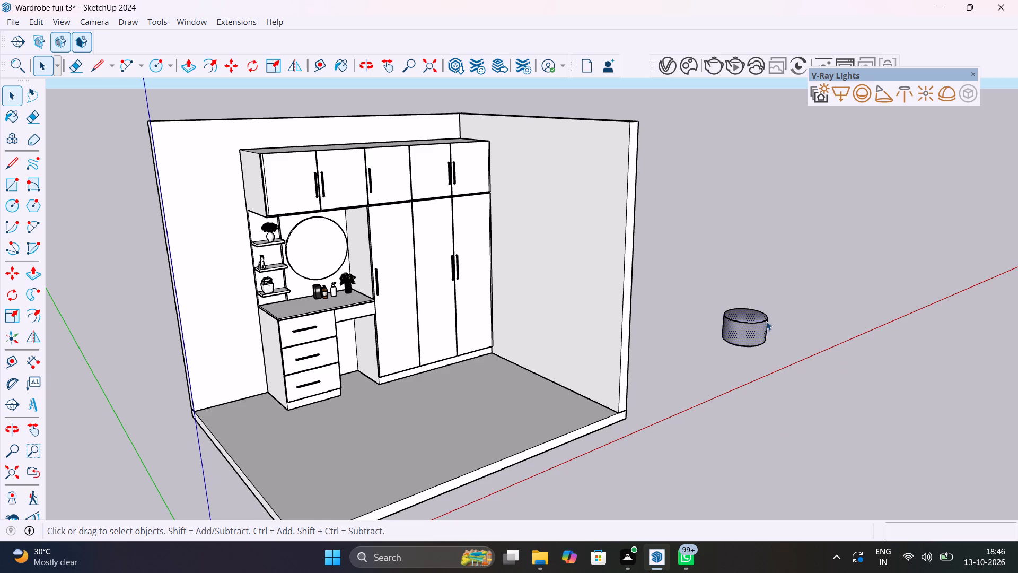
left_click(766, 320)
triple_click(764, 331)
left_click(764, 331)
left_click(765, 328)
right_click(763, 328)
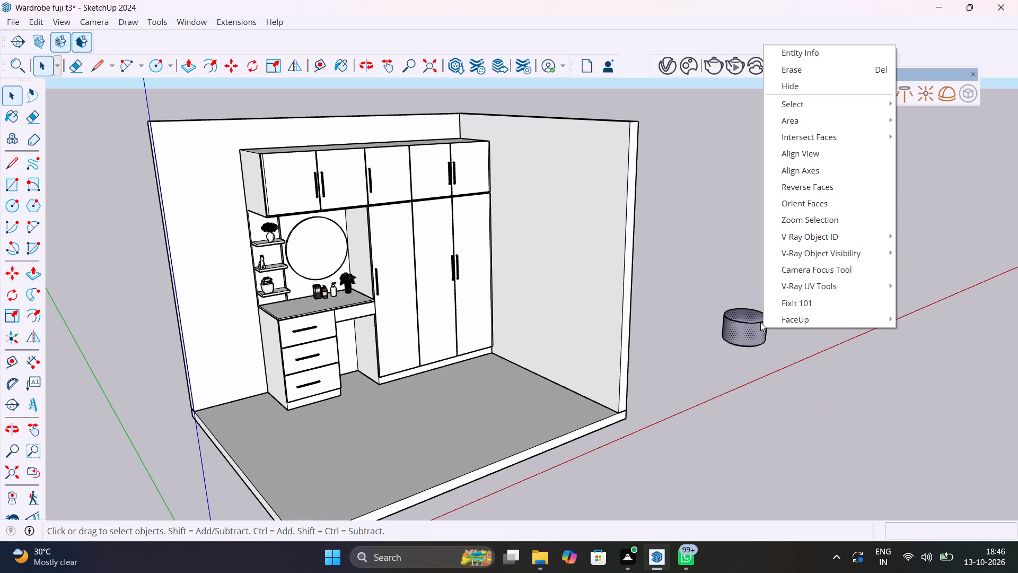
triple_click(750, 332)
left_click(750, 332)
right_click(750, 332)
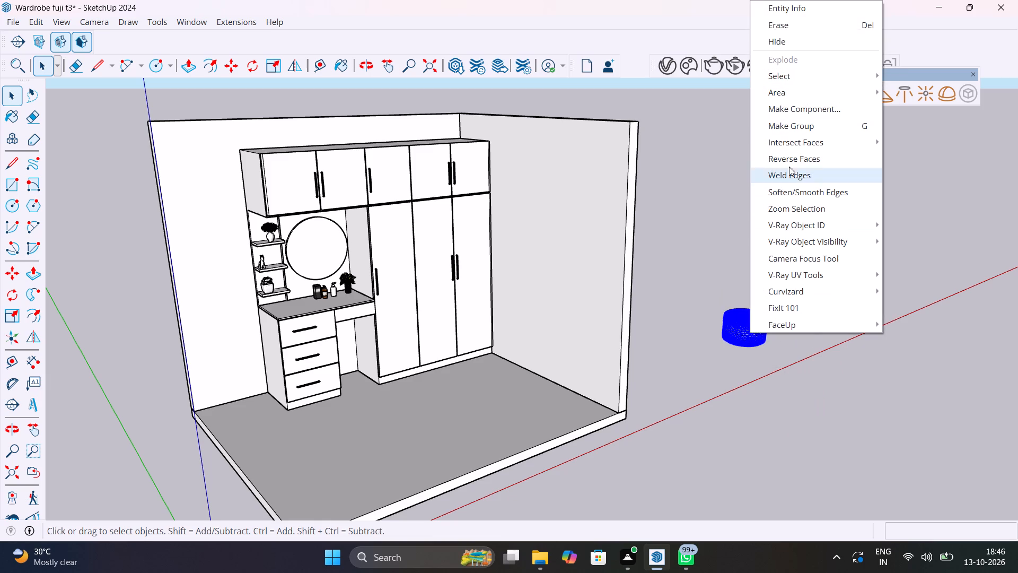
left_click(796, 123)
scroll(780, 342, "up", 4)
left_click(781, 342)
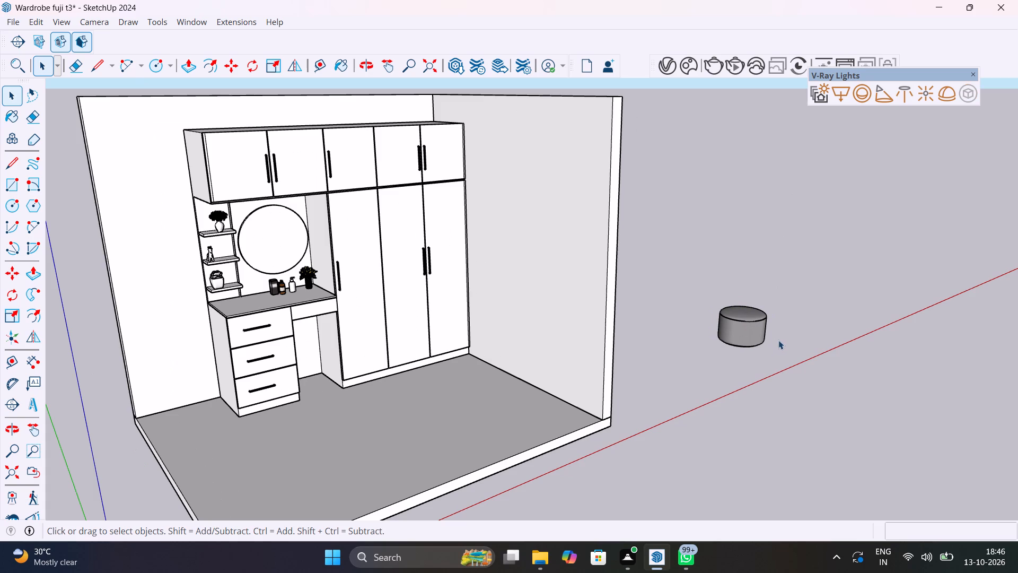
Move the stool group from outside the room onto the floor in front of the desk's knee opening.
key("m")
left_click(747, 349)
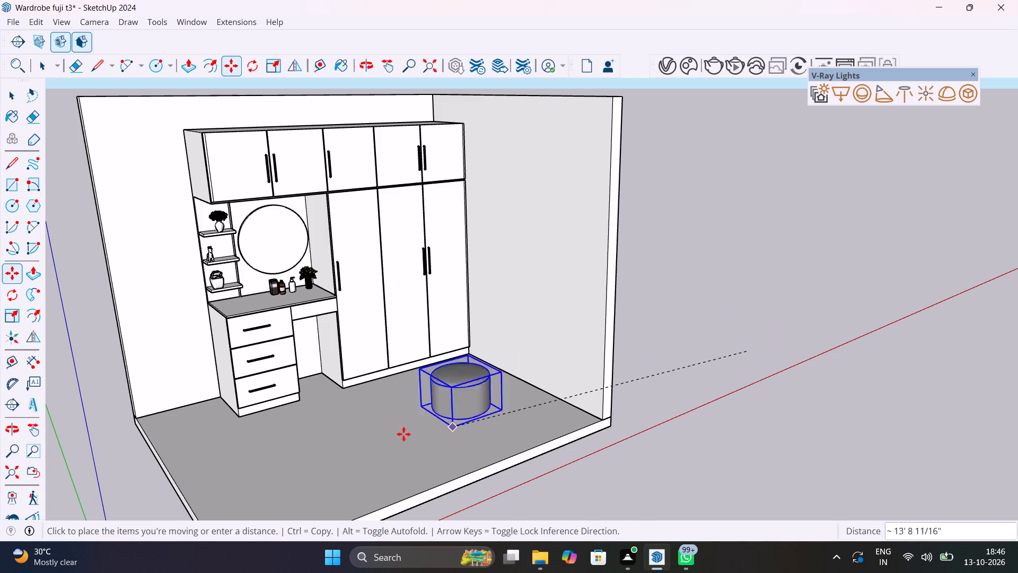
scroll(329, 425, "up", 14)
middle_click_drag(264, 421, 207, 472)
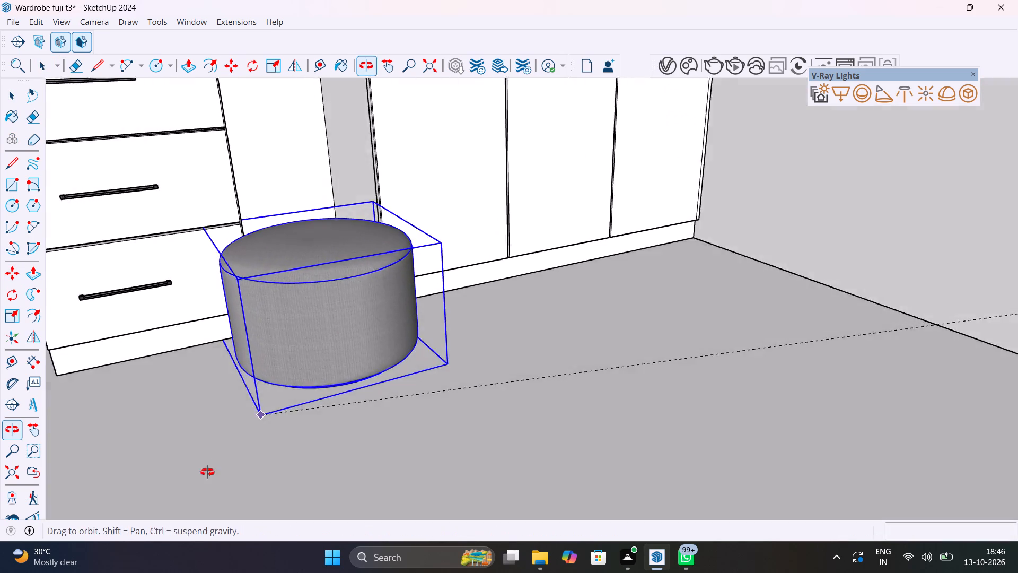
middle_click_drag(207, 472, 186, 499)
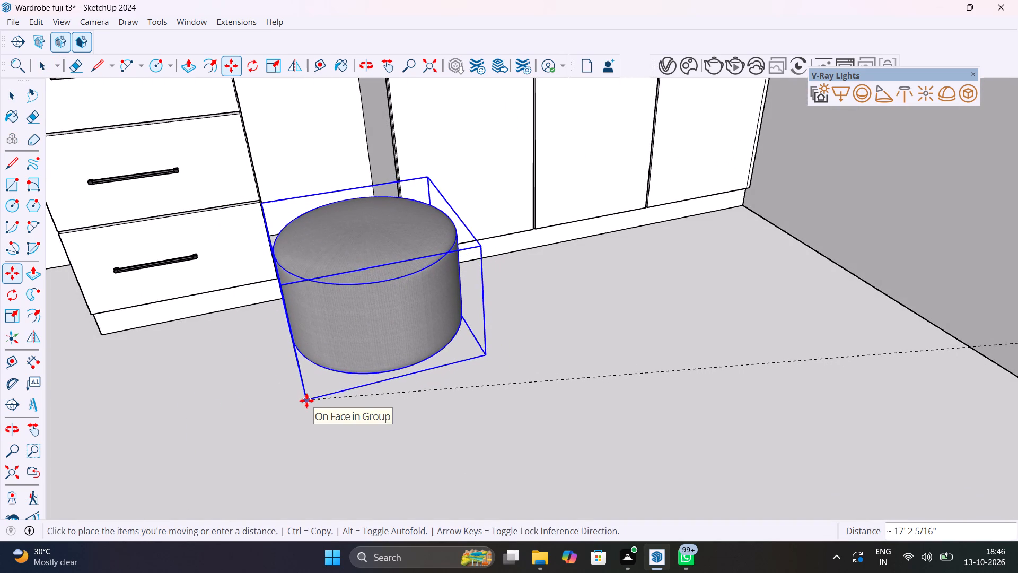
left_click(305, 413)
Scale the stool down uniformly by a corner to about 0.69.
key("s")
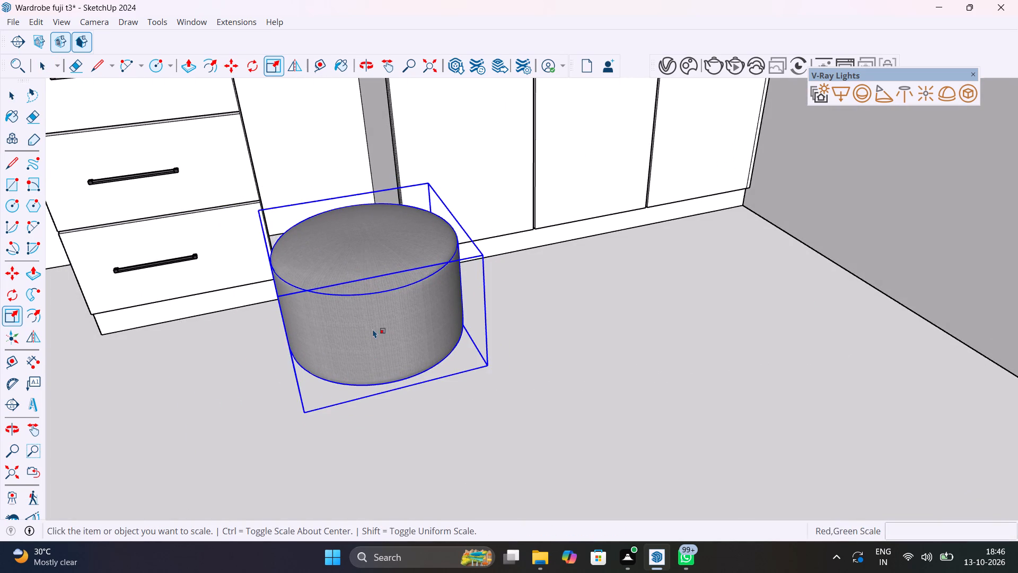
key("s")
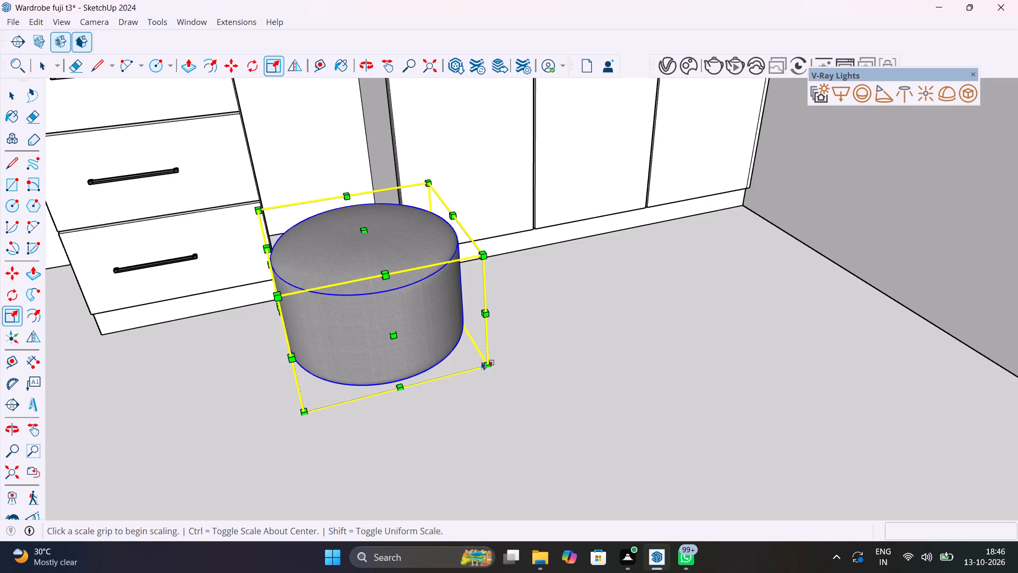
left_click(481, 361)
left_click(481, 362)
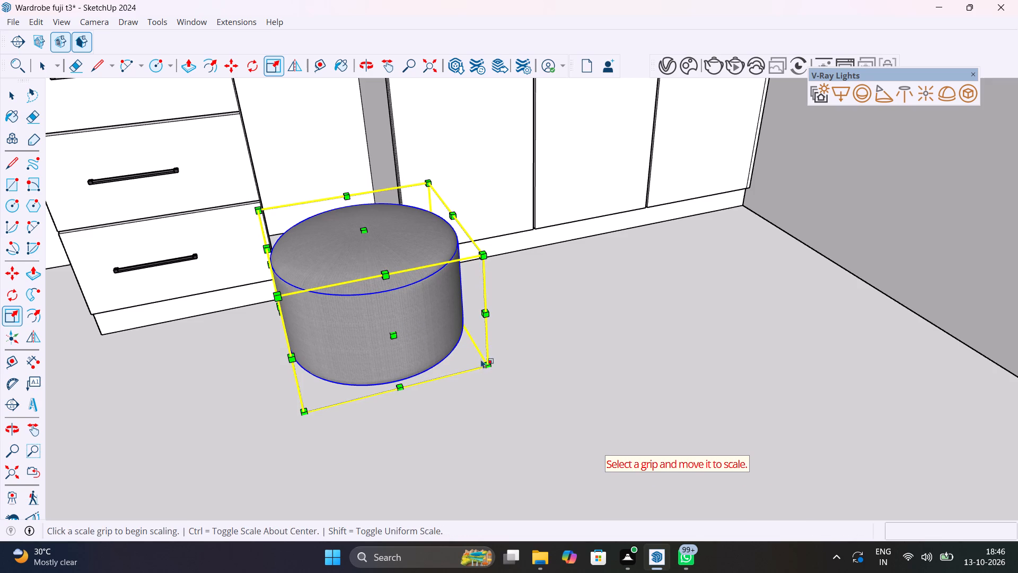
left_click(490, 363)
left_click(413, 321)
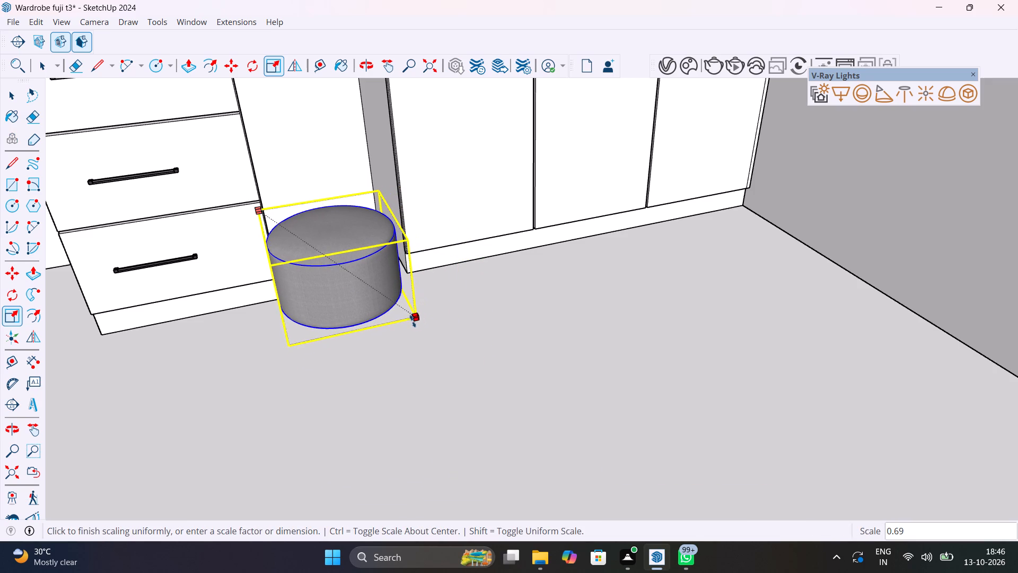
Stretch the stool's height from its top face by a blue scale factor of about 1.74.
middle_click_drag(433, 338, 525, 453)
left_click(426, 346)
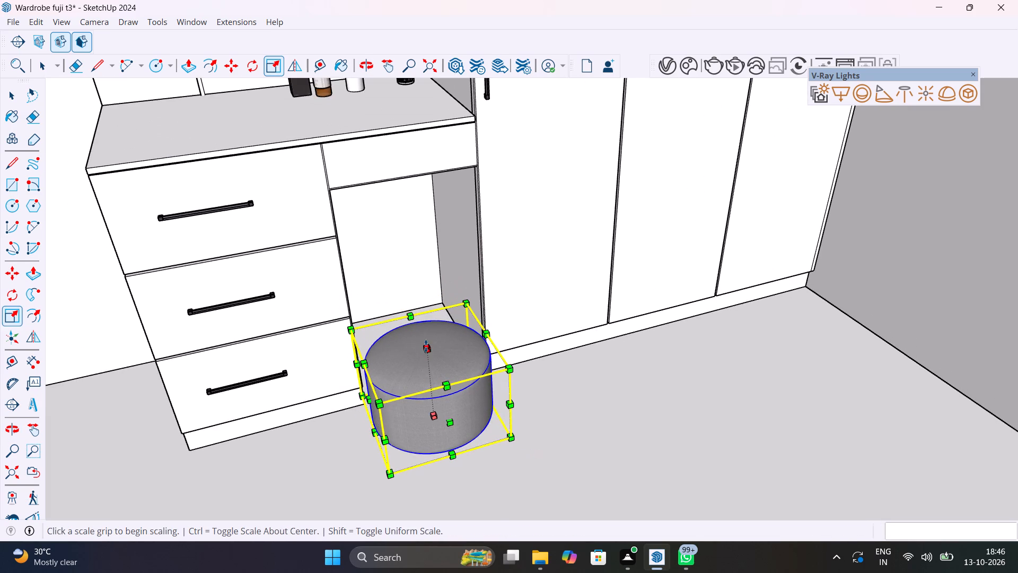
left_click(422, 293)
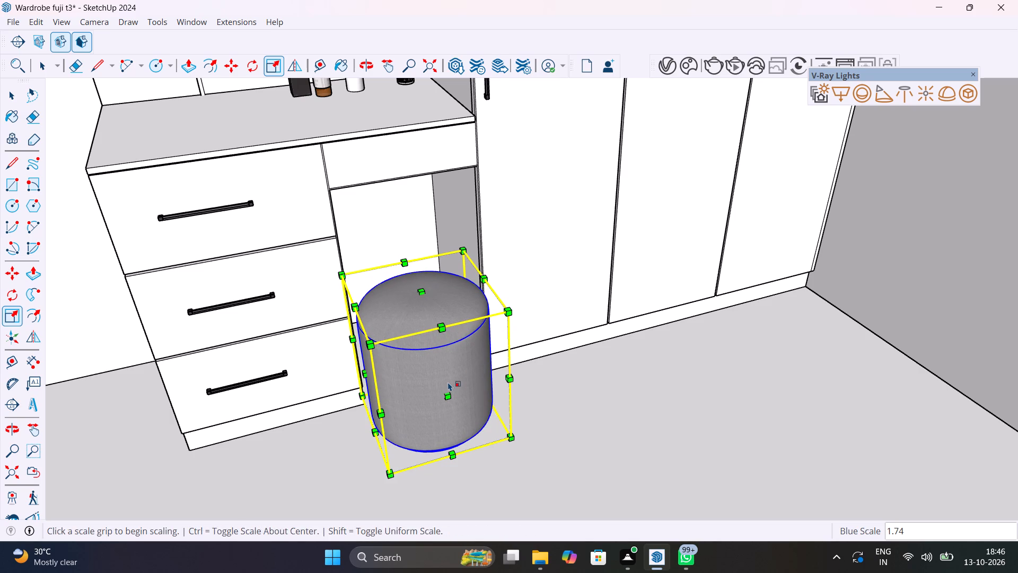
Shift the stool about 2 3/8" sideways toward the wardrobe, and about 7 15/16" inward to the desk's knee opening.
middle_click_drag(261, 383, 172, 378)
key("space")
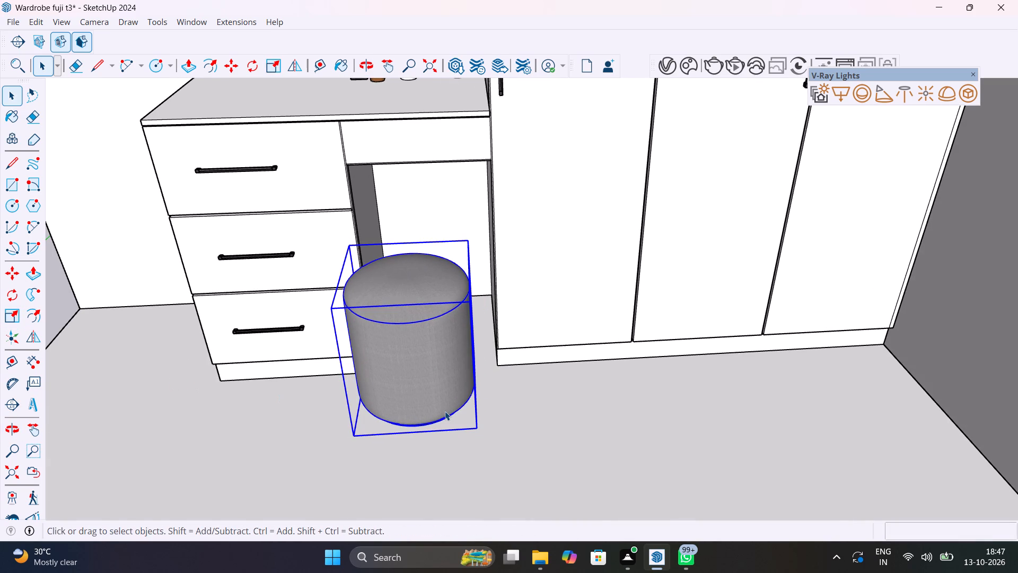
key("m")
left_click(480, 426)
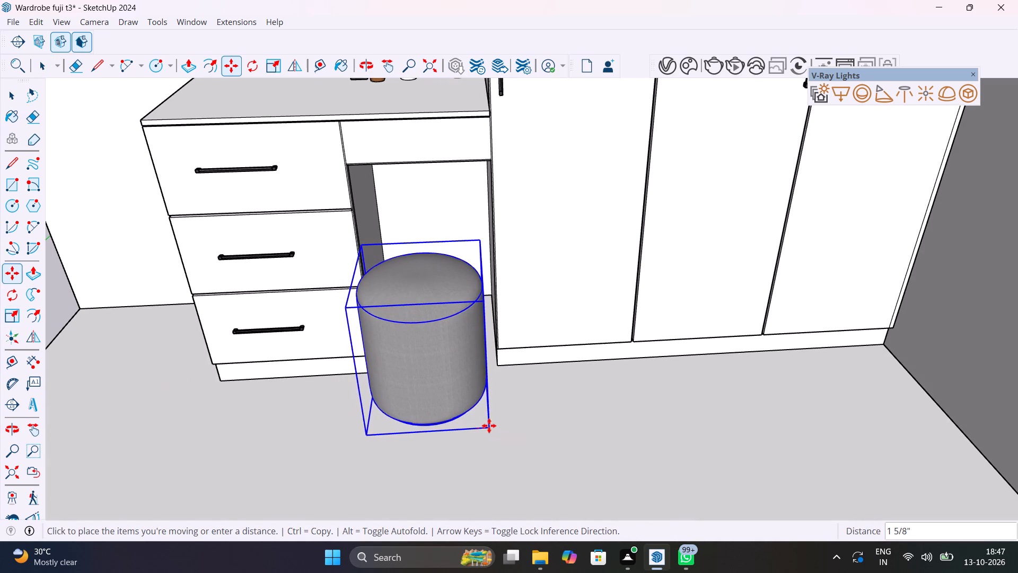
left_click(495, 427)
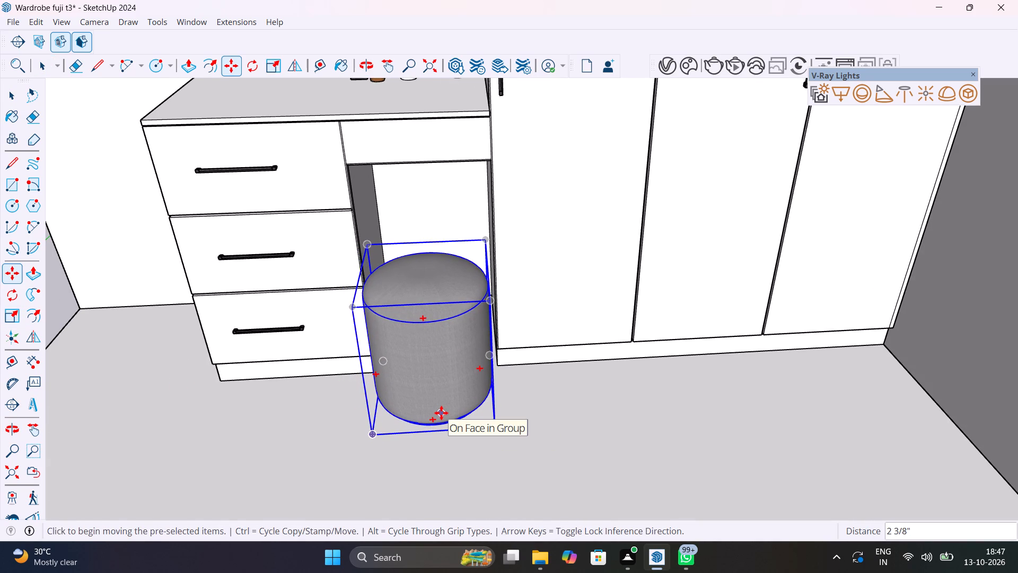
left_click(436, 379)
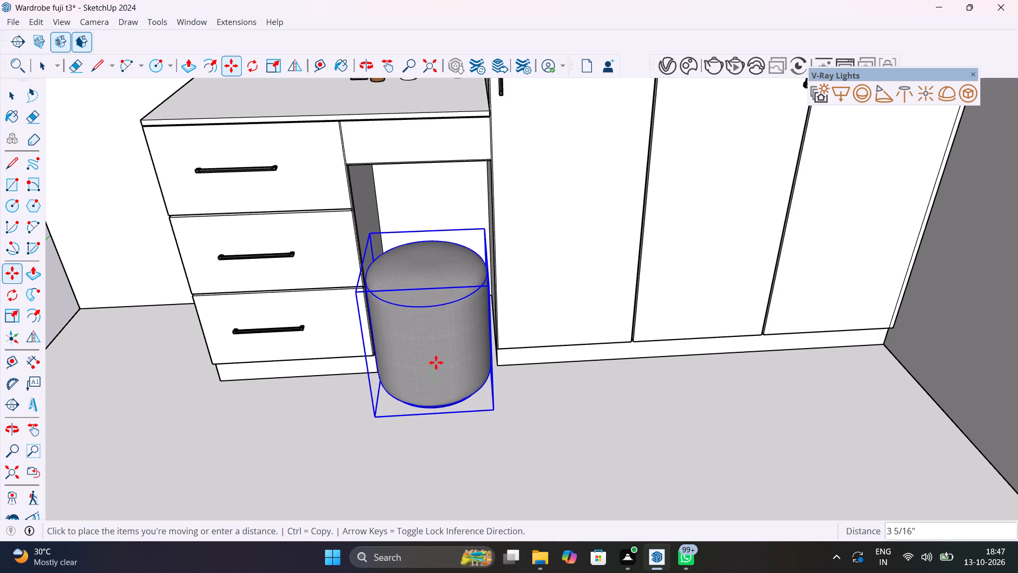
left_click(435, 344)
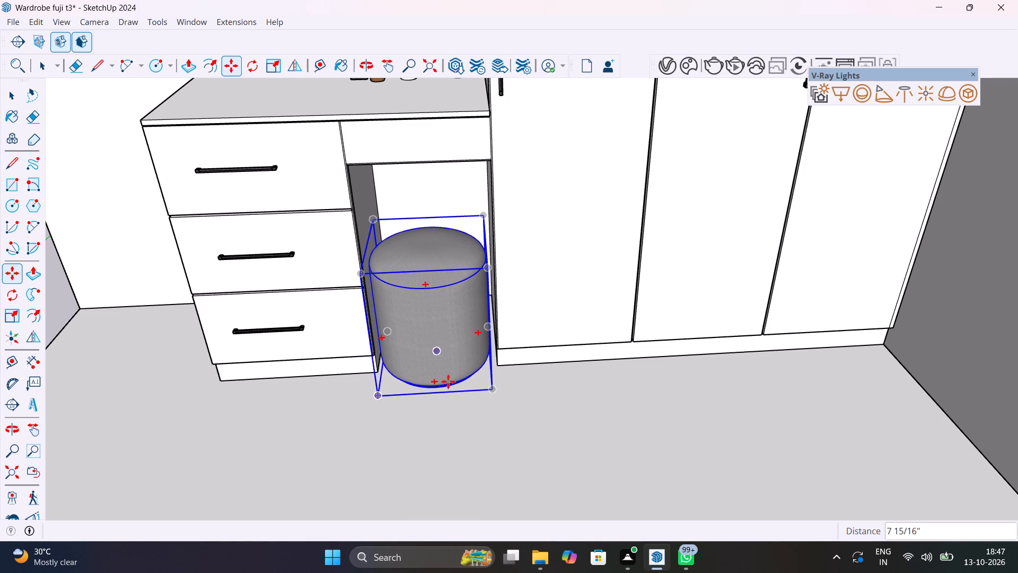
Move the stool by its lower front corner so its base sits on the floor at the desk opening.
middle_click_drag(451, 387, 569, 188)
middle_click_drag(595, 265, 604, 572)
left_click(12, 474)
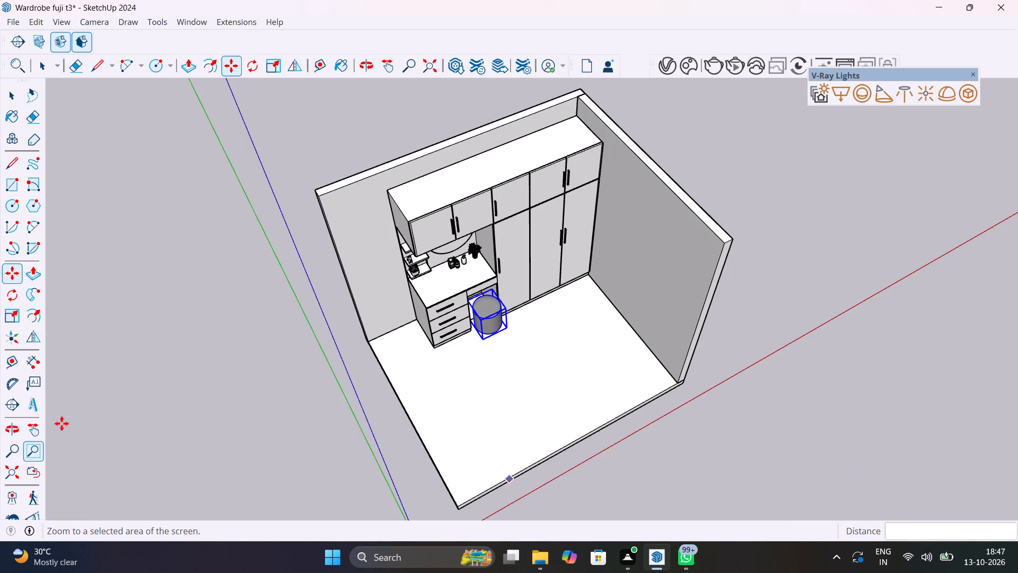
scroll(524, 339, "up", 10)
scroll(380, 318, "up", 2)
middle_click_drag(501, 344, 525, 286)
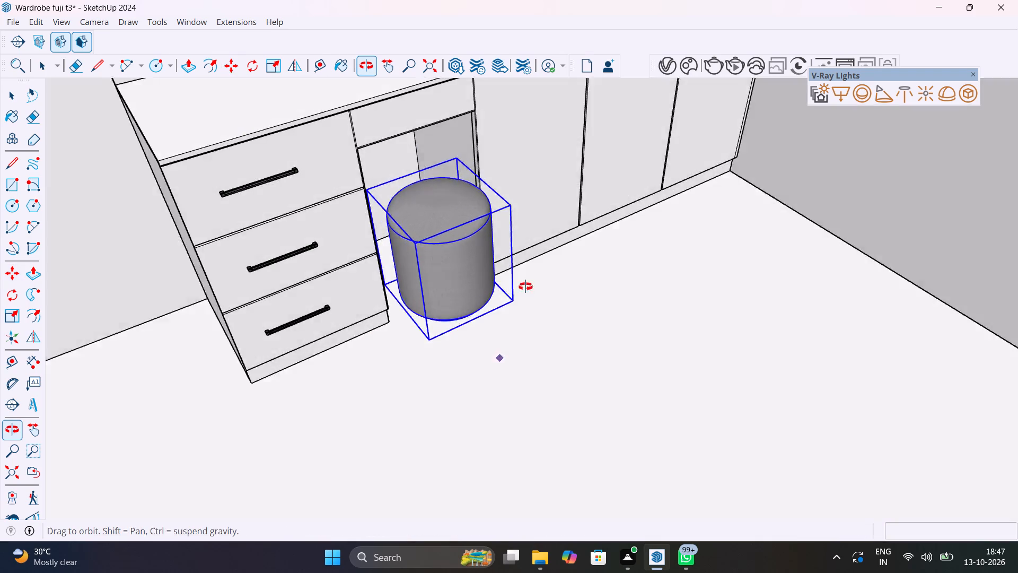
middle_click_drag(525, 286, 739, 159)
scroll(425, 388, "up", 6)
middle_click_drag(426, 397, 339, 310)
left_click(484, 403)
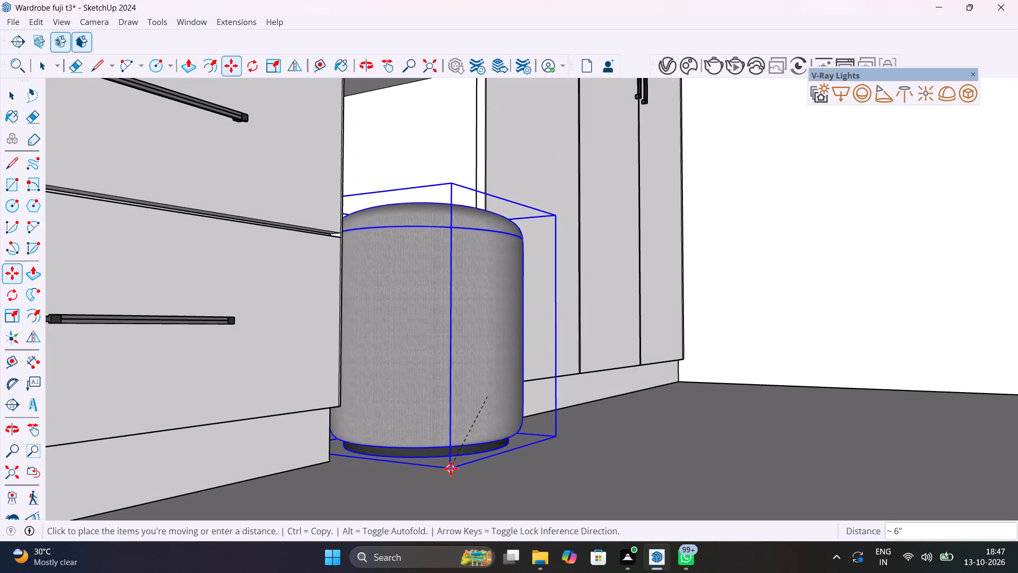
middle_click_drag(450, 467, 383, 534)
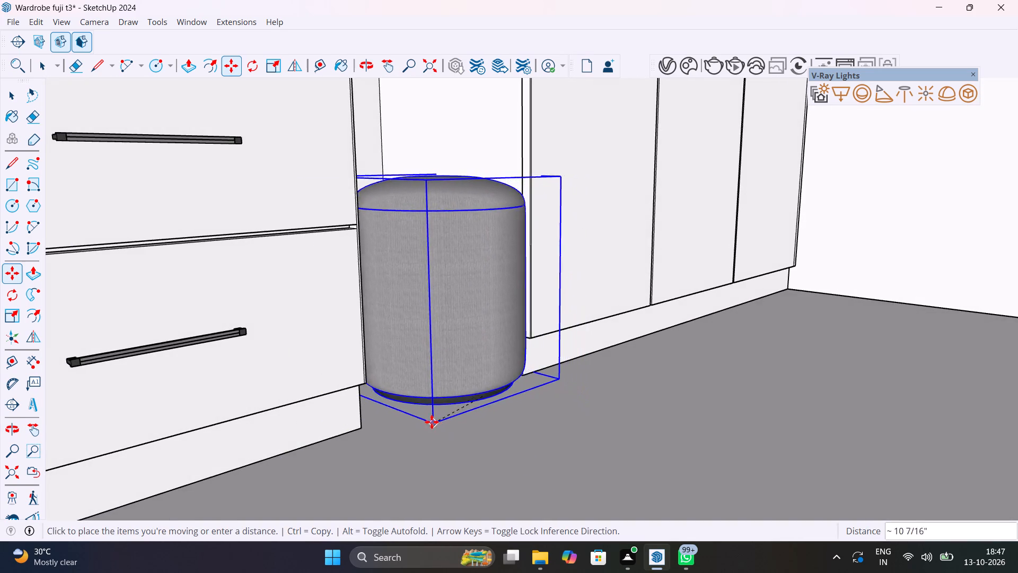
left_click(443, 439)
Shift the stool about 1 9/16" along the floor toward the drawer unit and deselect it.
middle_click_drag(463, 429, 334, 509)
scroll(531, 389, "down", 6)
middle_click_drag(529, 402, 376, 475)
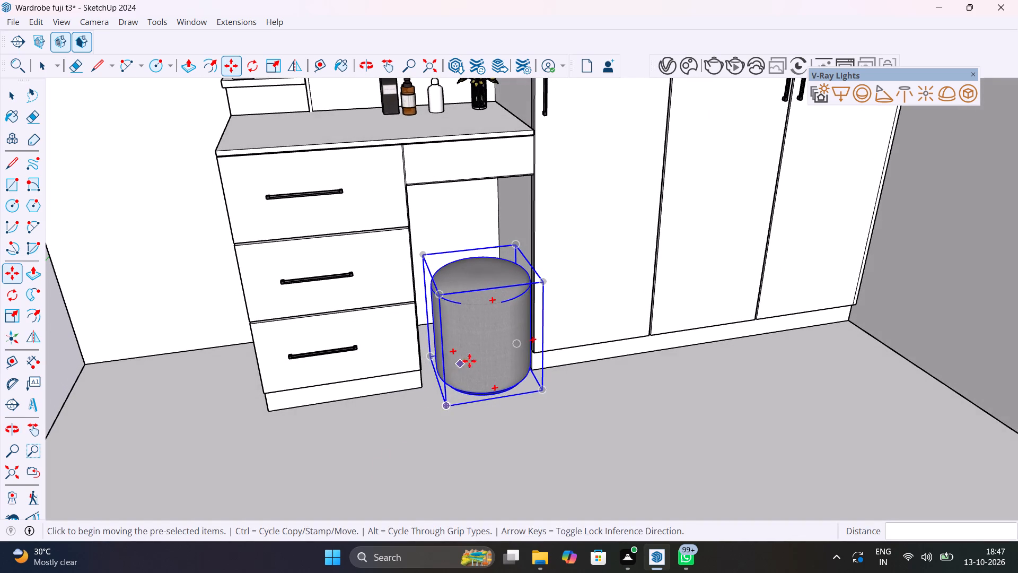
left_click(446, 405)
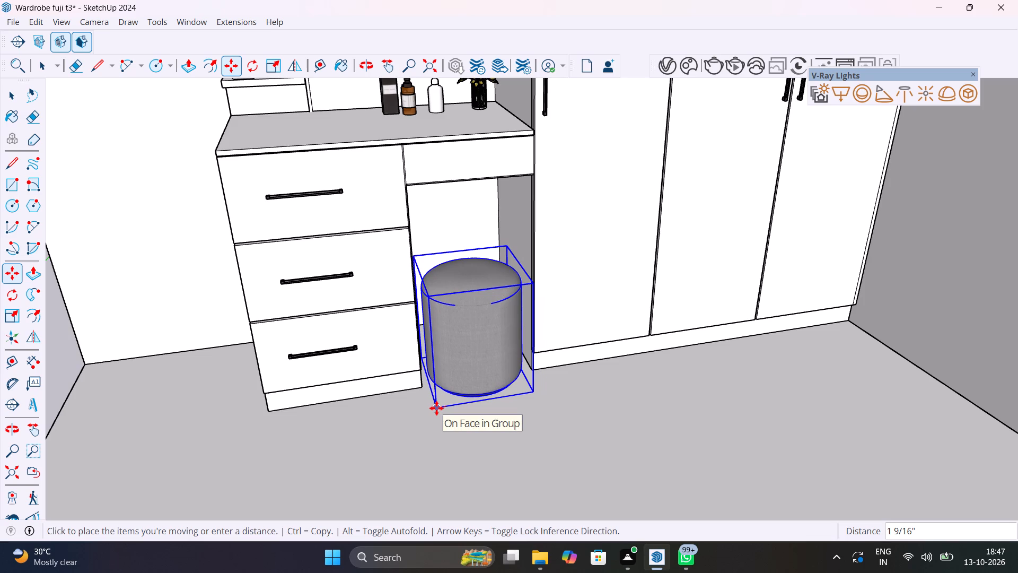
left_click(436, 408)
key("space")
scroll(436, 406, "down", 12)
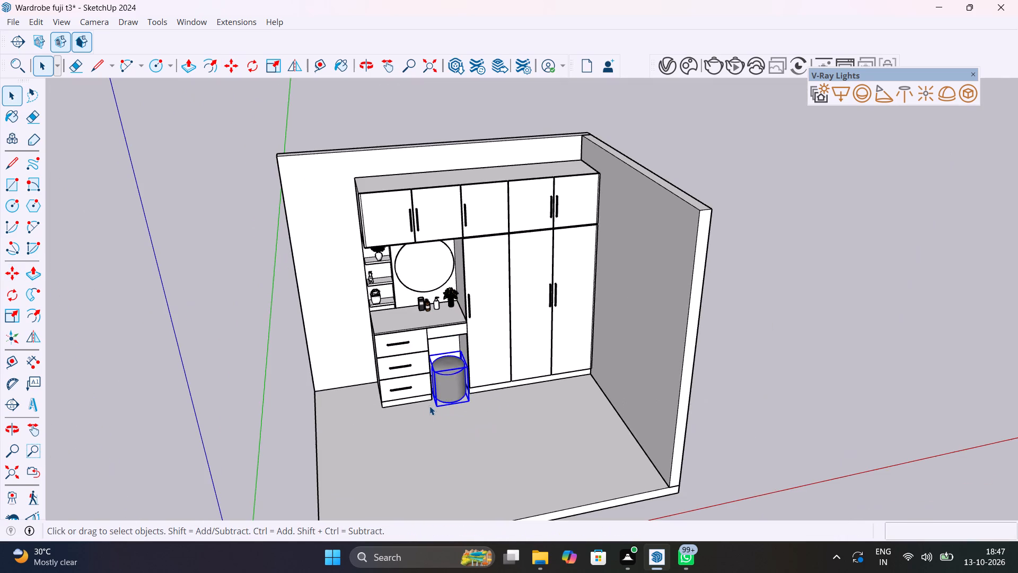
left_click(208, 362)
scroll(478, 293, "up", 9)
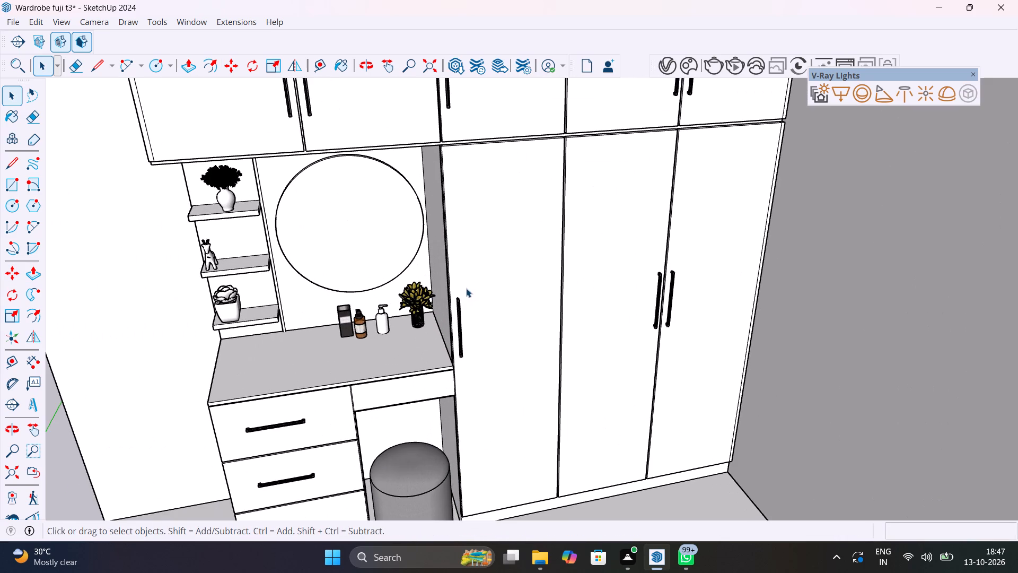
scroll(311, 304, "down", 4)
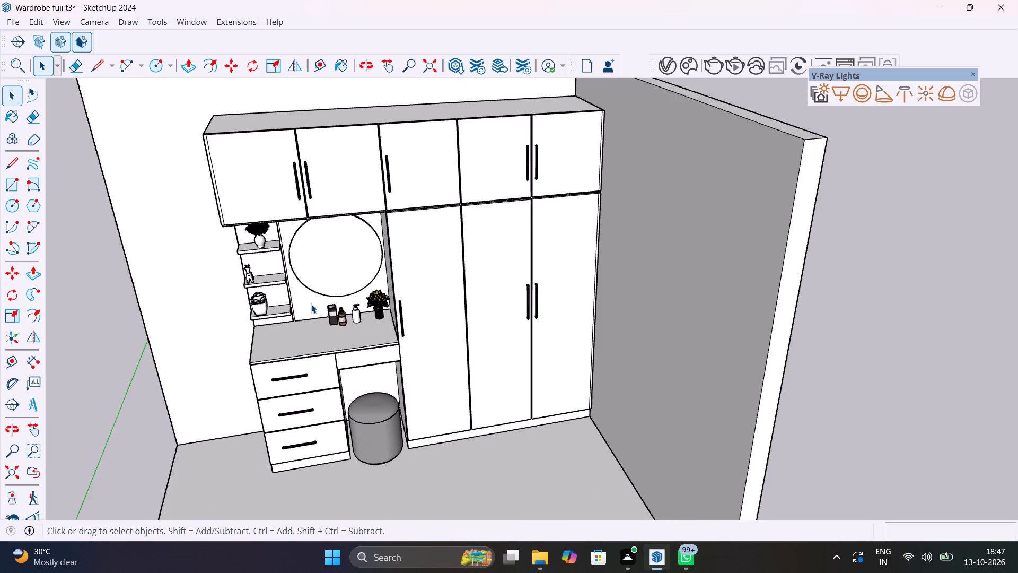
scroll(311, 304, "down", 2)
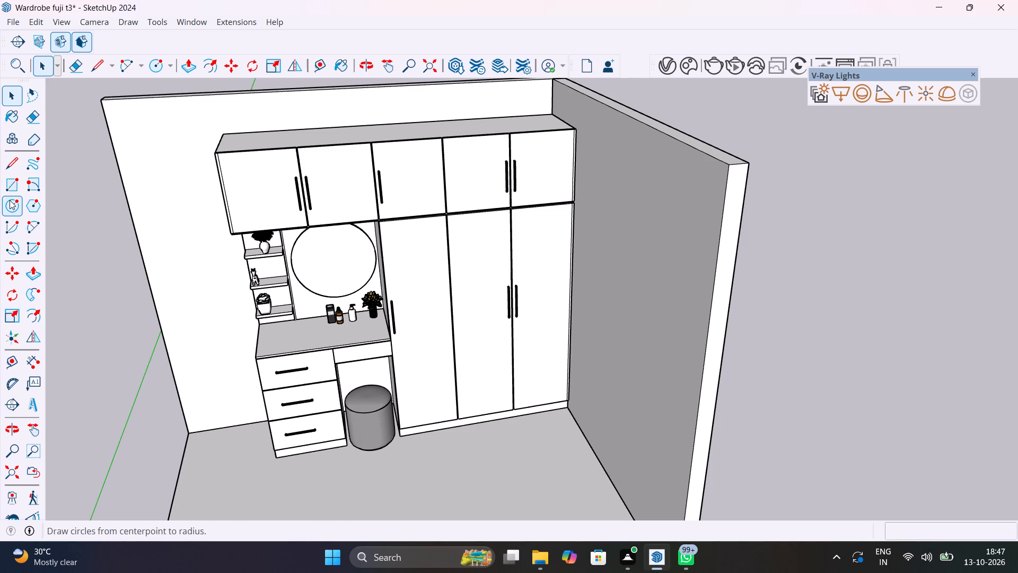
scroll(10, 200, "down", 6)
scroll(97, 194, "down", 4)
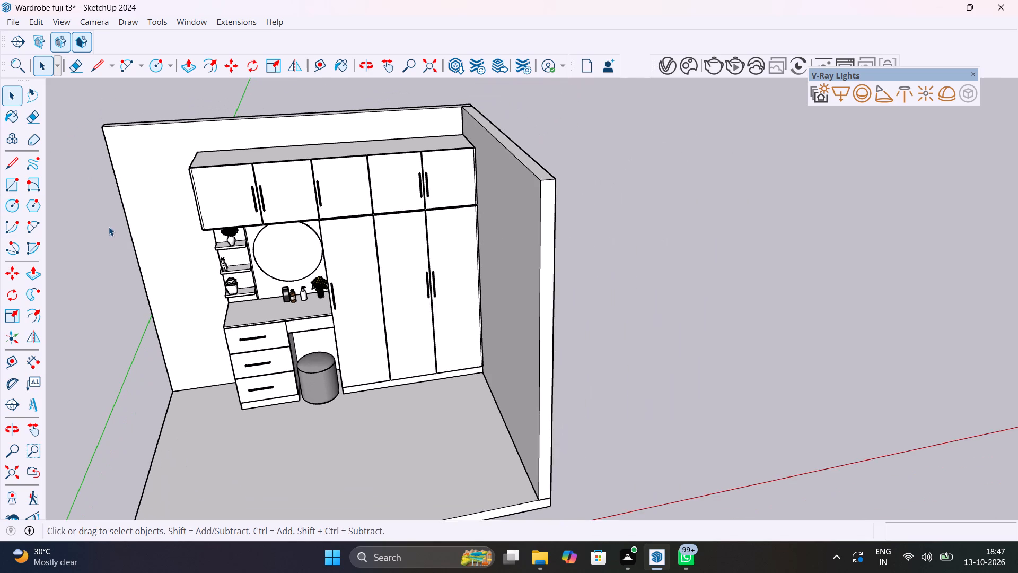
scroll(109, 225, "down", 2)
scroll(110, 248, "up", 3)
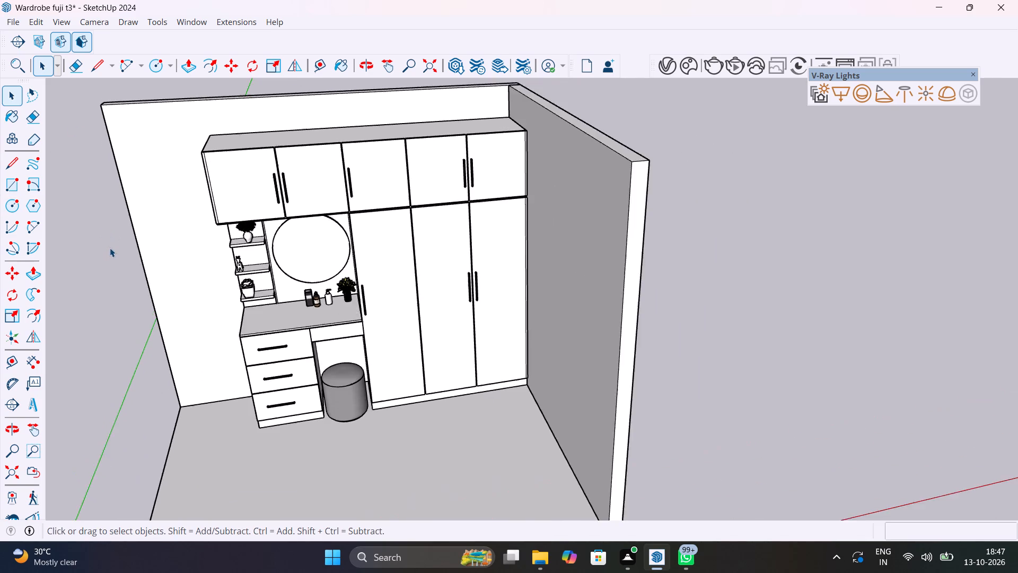
Place a vertical guide on the back wall 6" outward from the outer edge of the shelf unit's side.
scroll(110, 248, "up", 5)
middle_click_drag(160, 273, 255, 260)
scroll(239, 262, "up", 8)
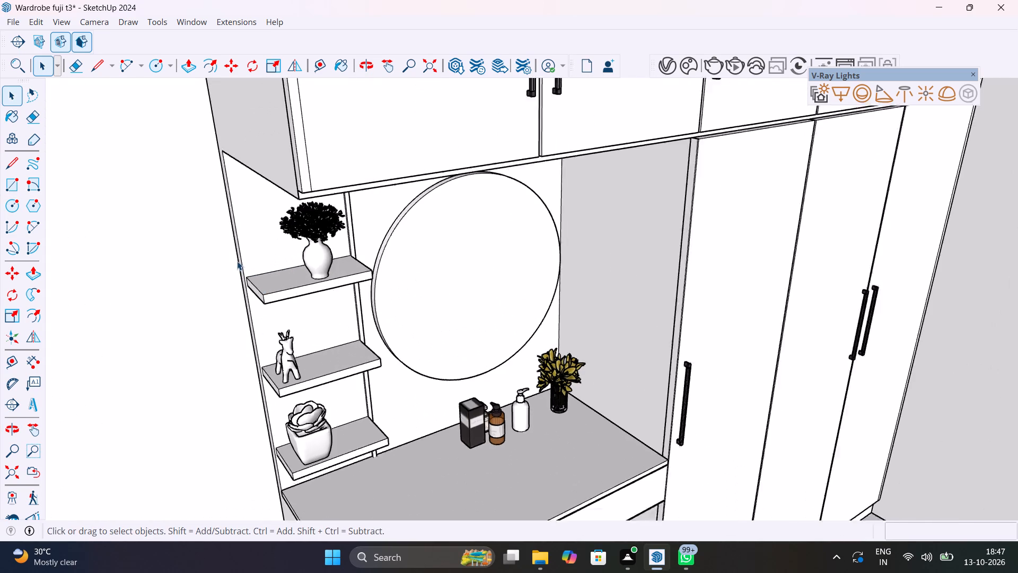
scroll(237, 261, "up", 2)
key("t")
left_click(236, 261)
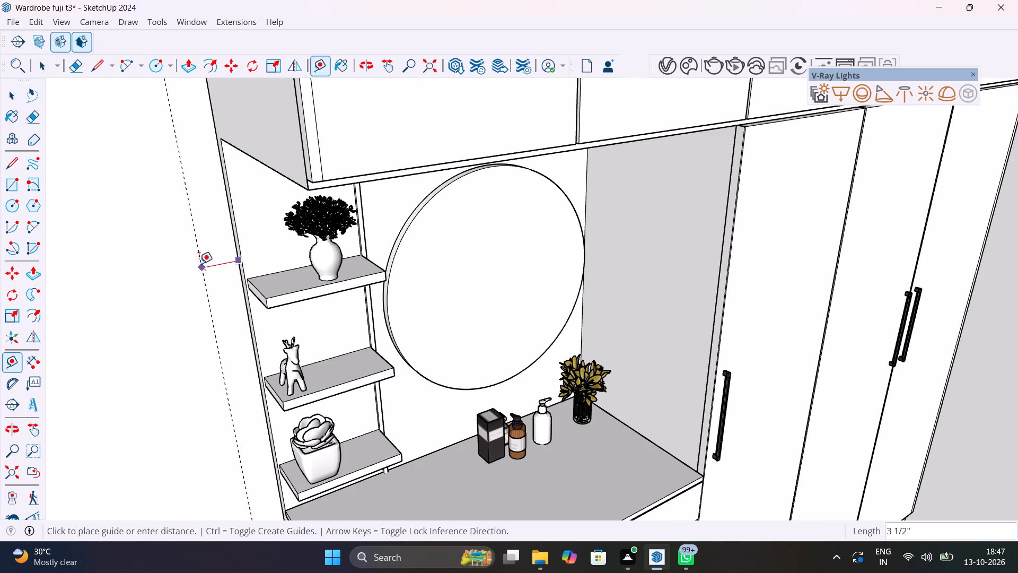
type("6\"")
key("Return")
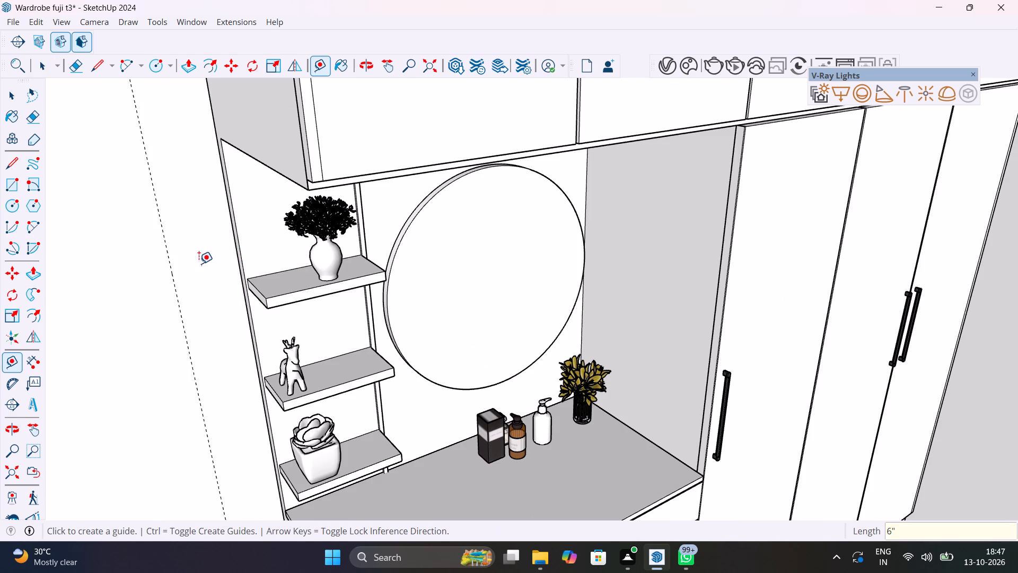
Place a second vertical guide on the back wall 3' outward from the first guide, away from the desk.
scroll(199, 266, "down", 19)
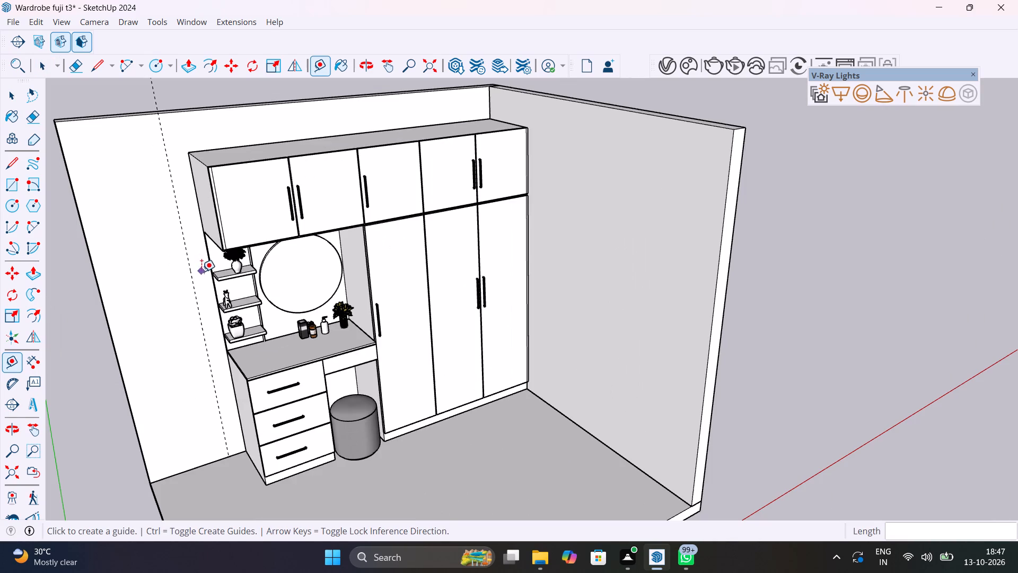
left_click(196, 284)
type("3'")
key("Return")
Open the floor slab for editing and push/pull its side face on the desk side outward by about 1' 8 3/4".
scroll(138, 291, "down", 5)
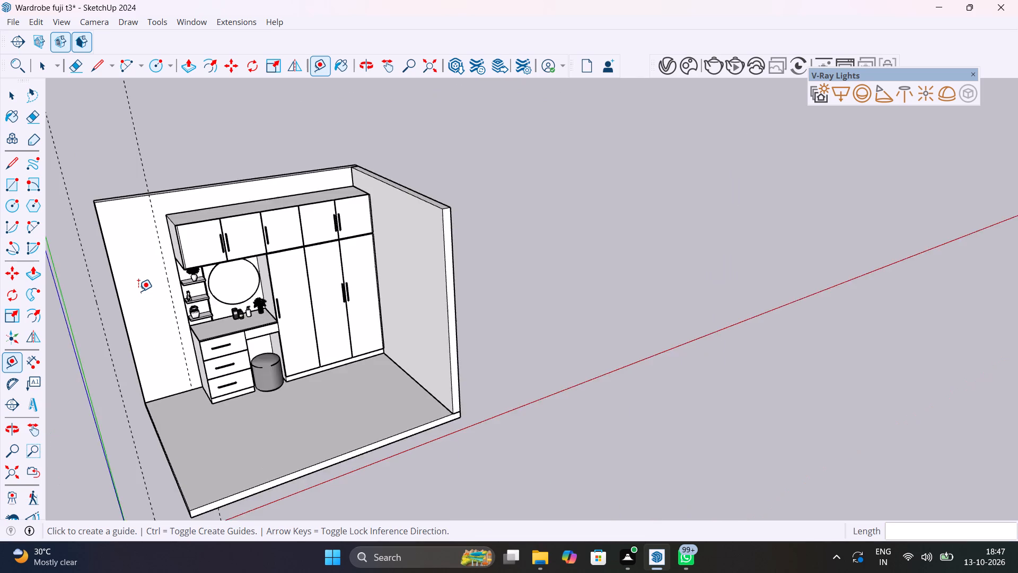
scroll(138, 291, "down", 5)
middle_click_drag(147, 369, 424, 350, "shift")
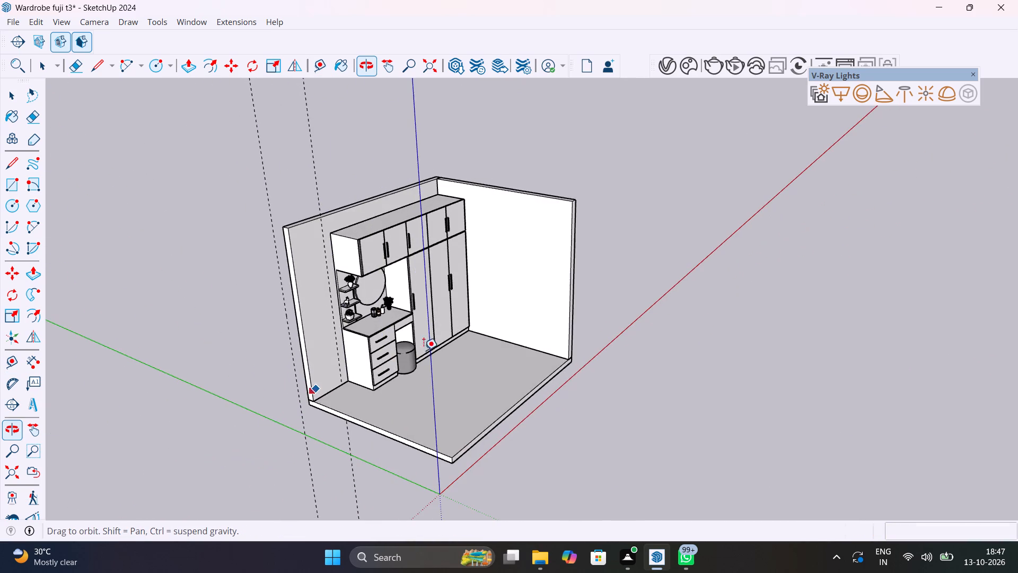
scroll(349, 413, "up", 5)
key("space")
left_click(339, 418)
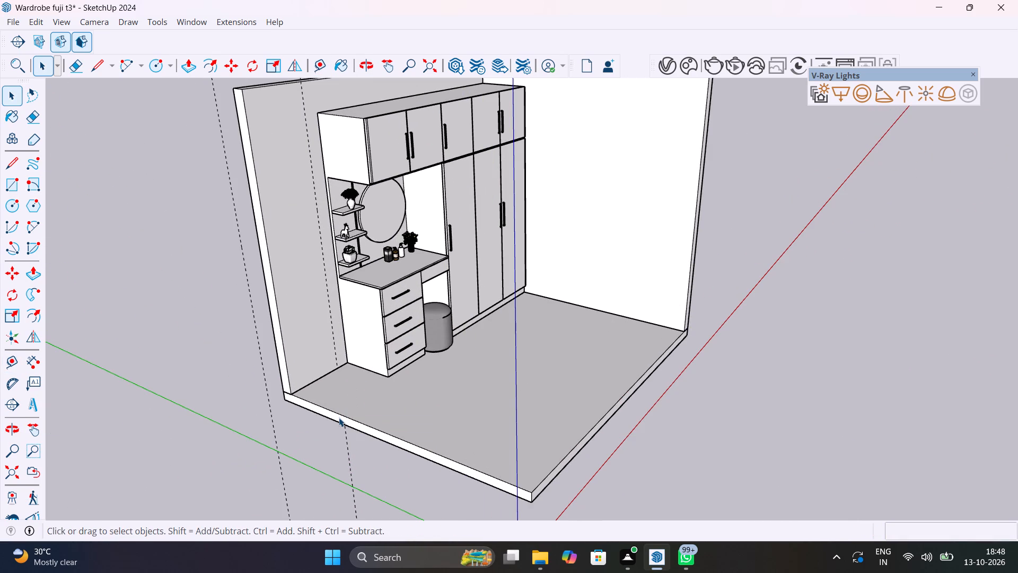
double_click(339, 418)
left_click(339, 418)
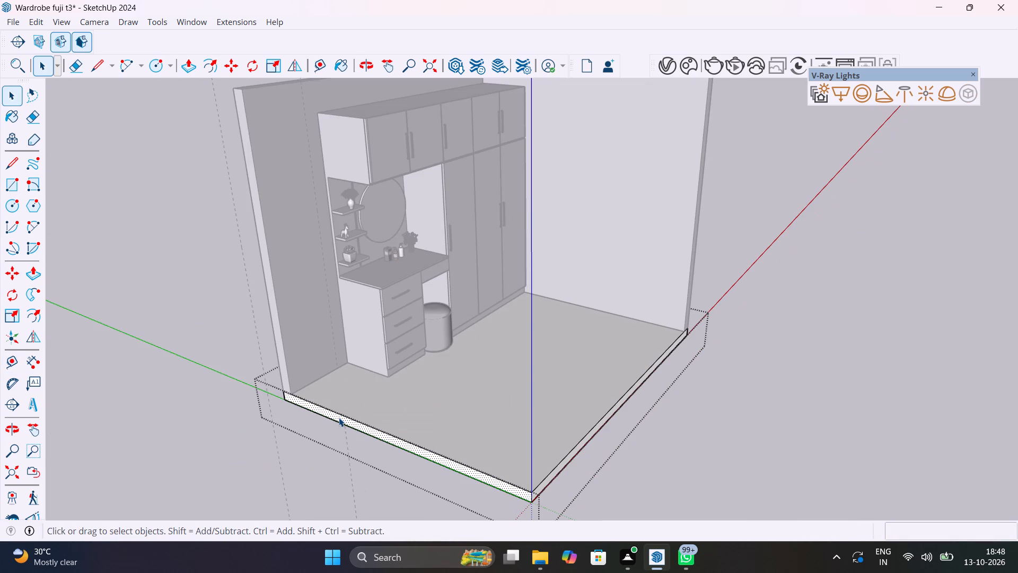
key("p")
left_click(339, 418)
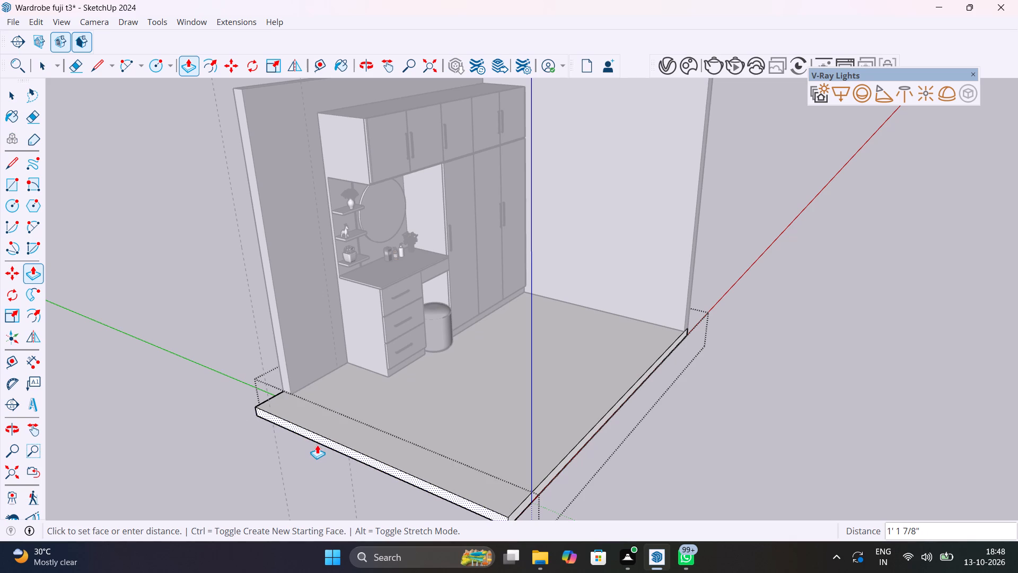
left_click(306, 459)
scroll(320, 448, "down", 6)
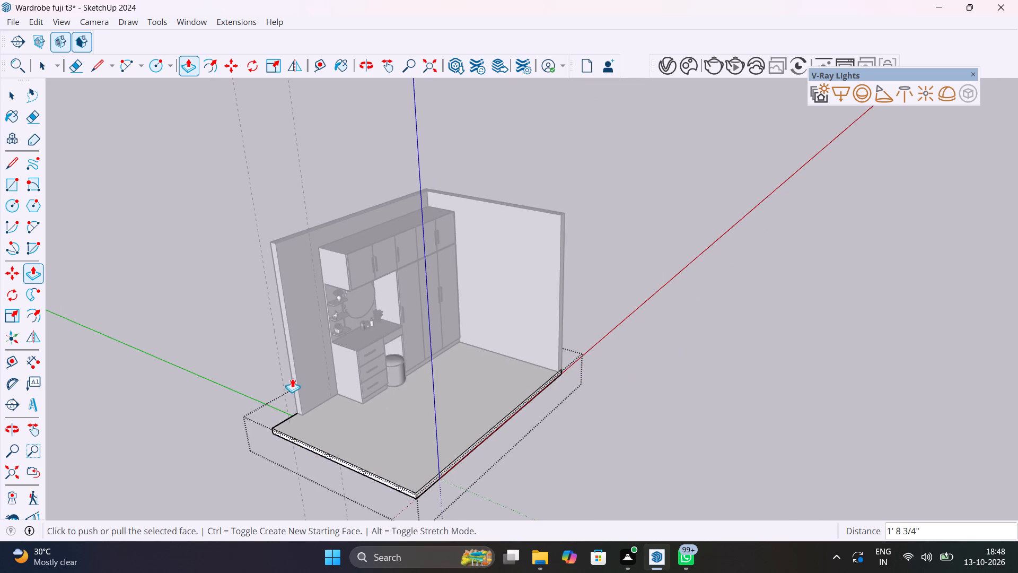
Extend the back wall's free end by 1' 8 3/4" to meet the lengthened floor's edge, and leave group editing.
scroll(293, 367, "up", 11)
left_click(293, 366)
key("space")
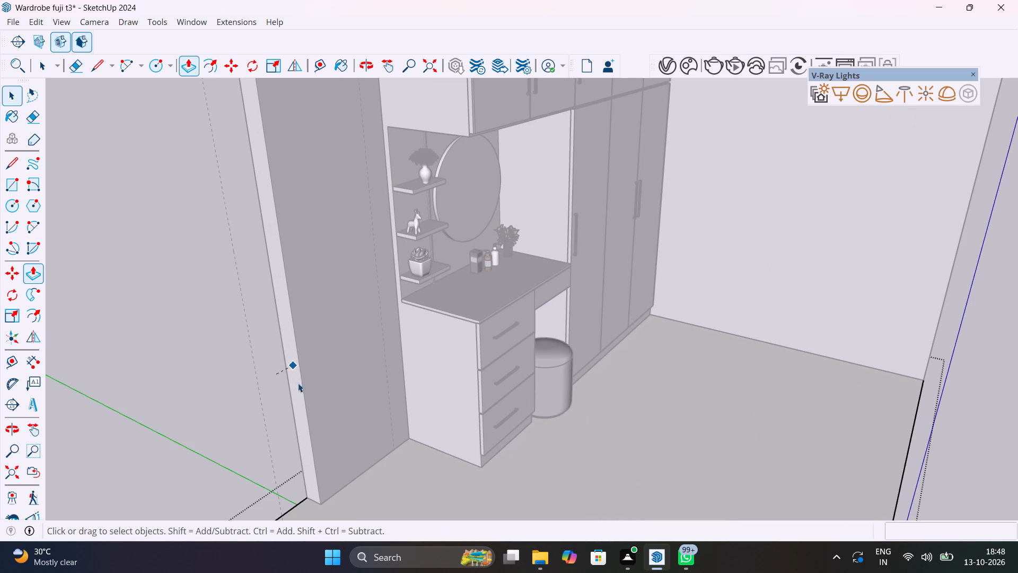
left_click(295, 393)
triple_click(295, 393)
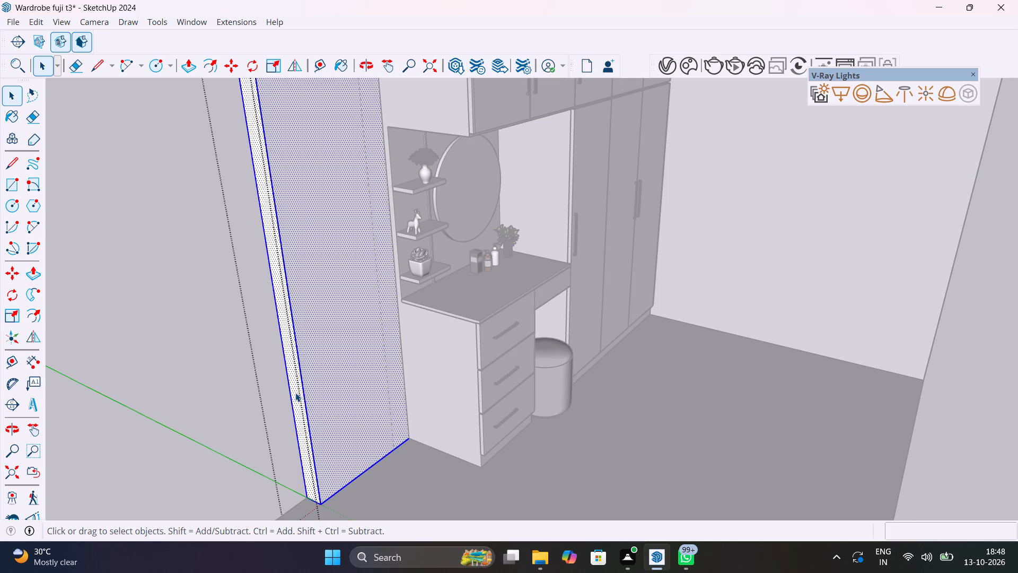
left_click(295, 393)
left_click(295, 394)
key("p")
left_click(292, 392)
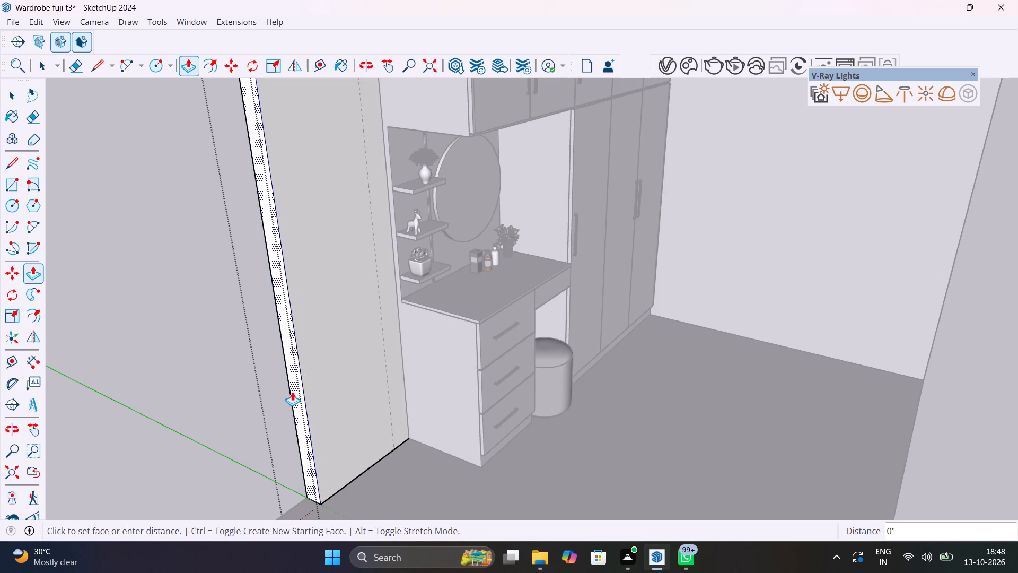
scroll(272, 397, "down", 7)
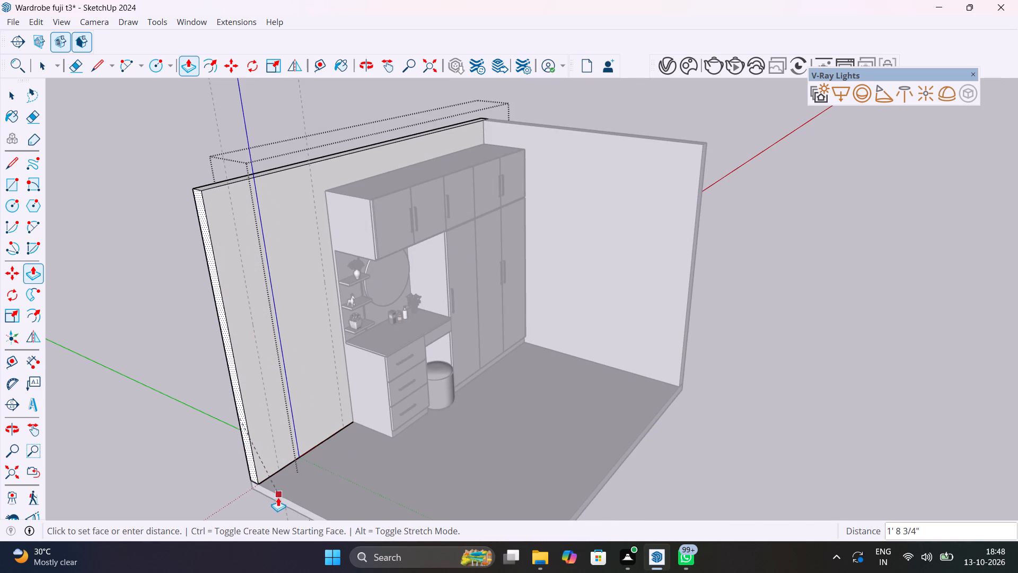
left_click(278, 497)
scroll(277, 484, "down", 8)
key("space")
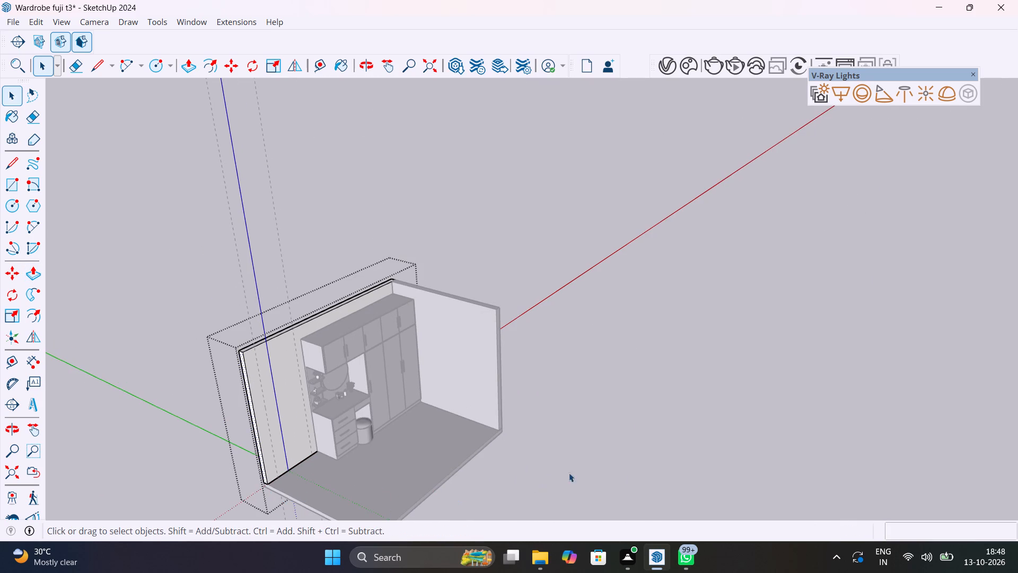
left_click(577, 457)
Place a floor guide 3' 6" from the drawer unit's lower side edge, meeting the foot of the outer wall guide.
middle_click_drag(461, 409, 291, 457)
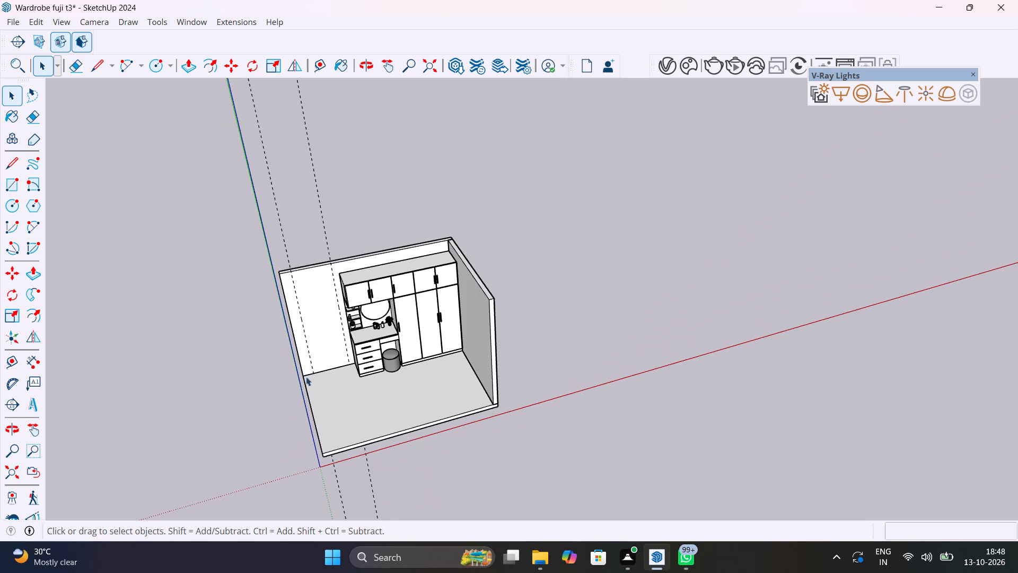
scroll(313, 362, "up", 9)
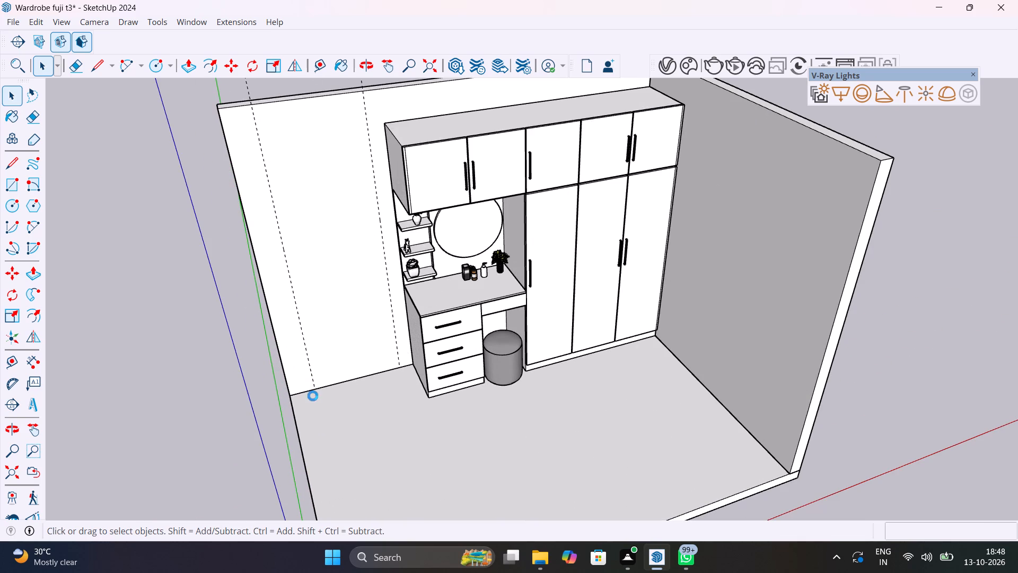
scroll(306, 383, "up", 5)
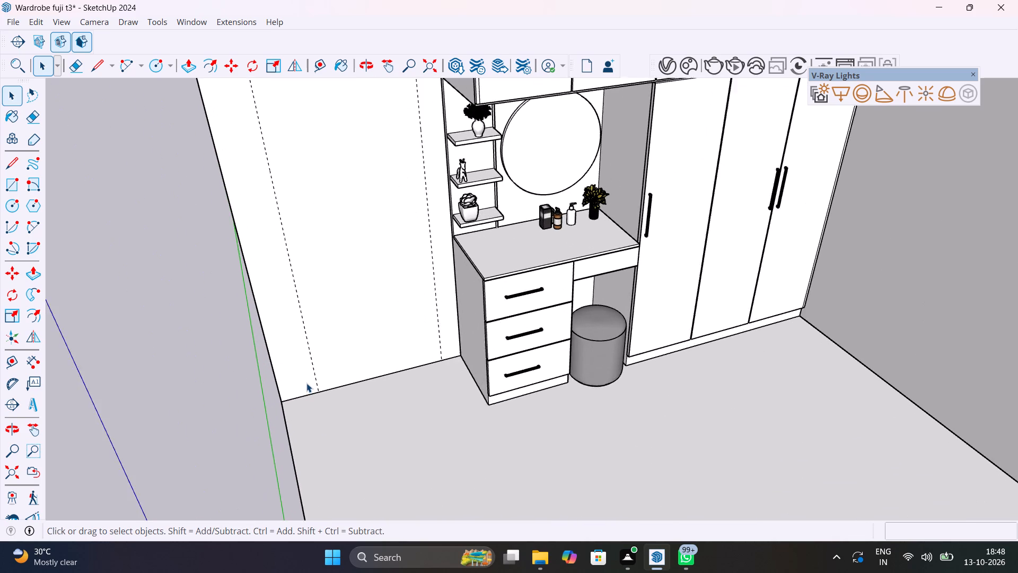
key("t")
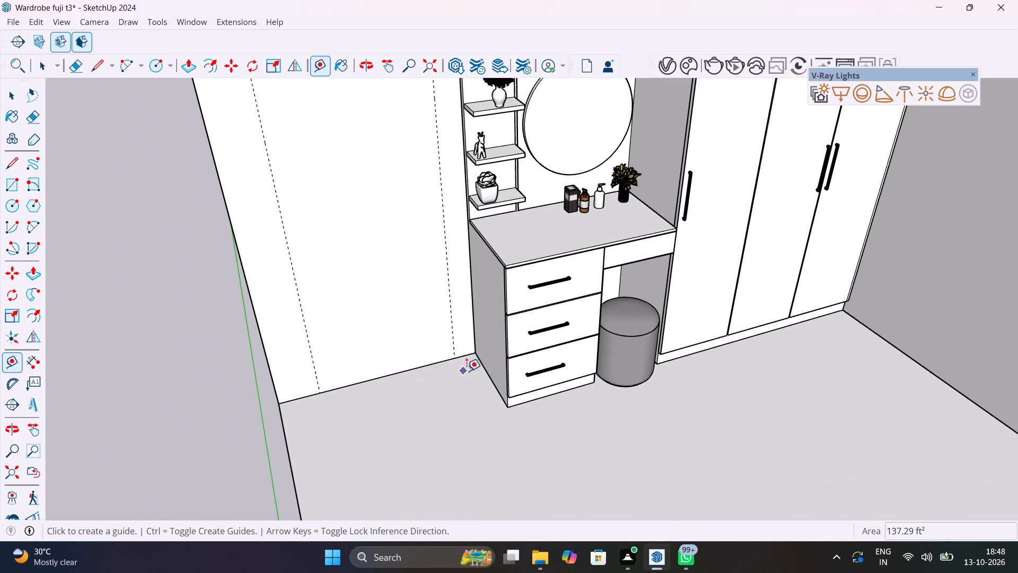
left_click(485, 371)
left_click(322, 392)
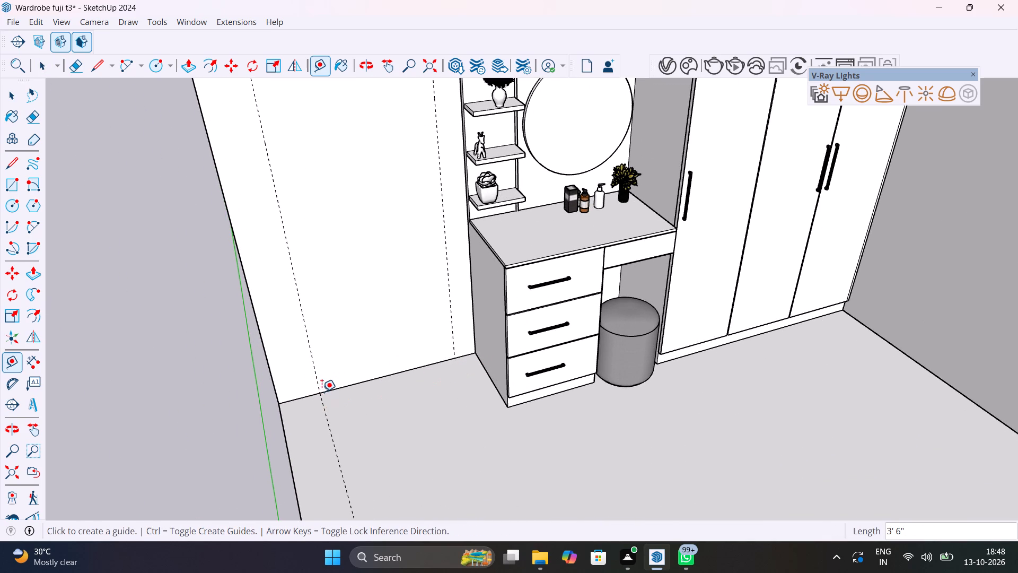
Offset another guide from the floor guide toward the room's open side, entering a distance of 4.6".
left_click(323, 413)
type("4.")
type("6\"")
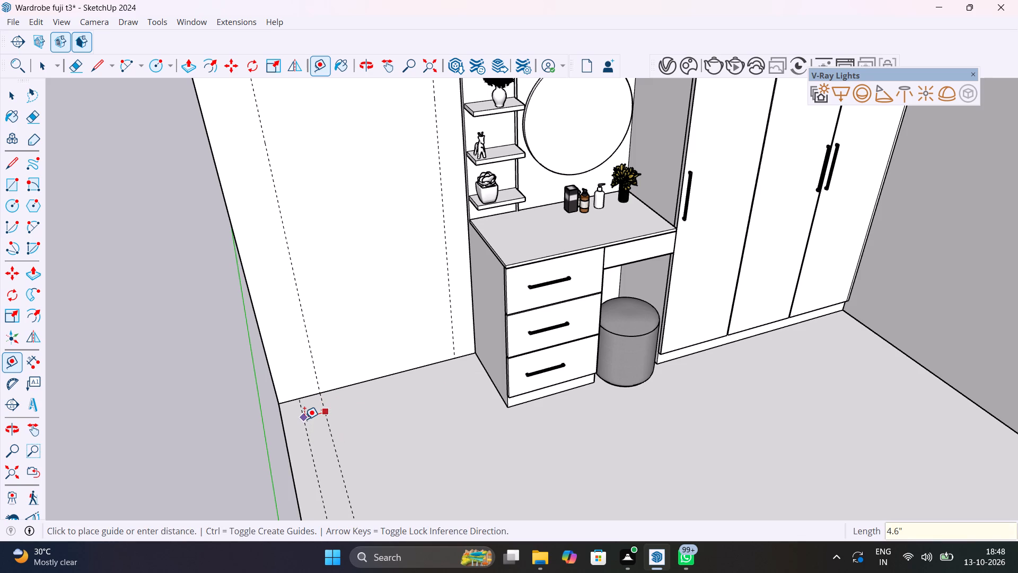
Place a parallel guide 4.6" from the existing guide along the floor's open side.
key("Return")
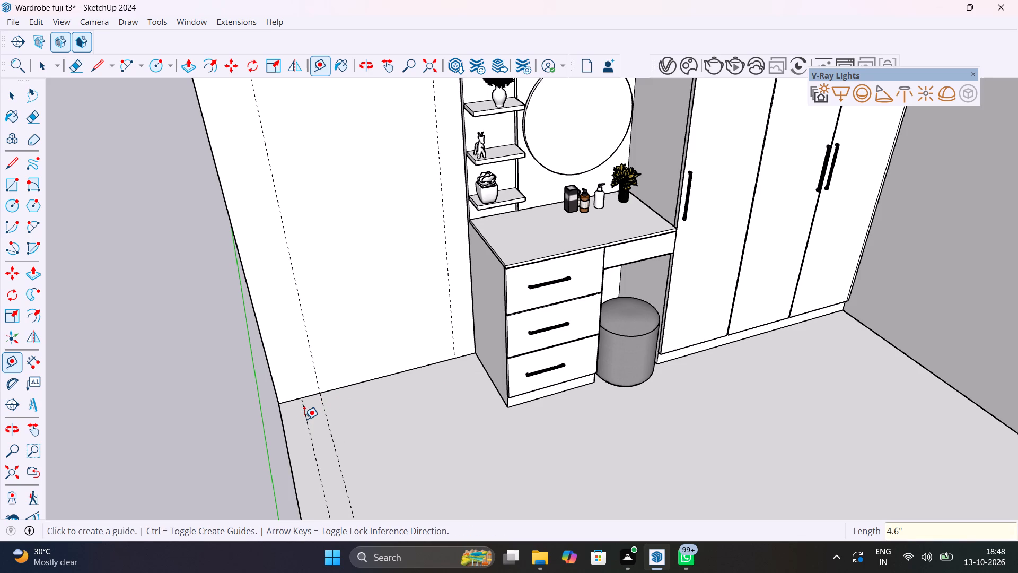
Draw a rectangle between the two floor guides, about 4 5/8" wide by 9' 7 3/8" long, from the back wall to the front edge.
key("r")
left_click(303, 399)
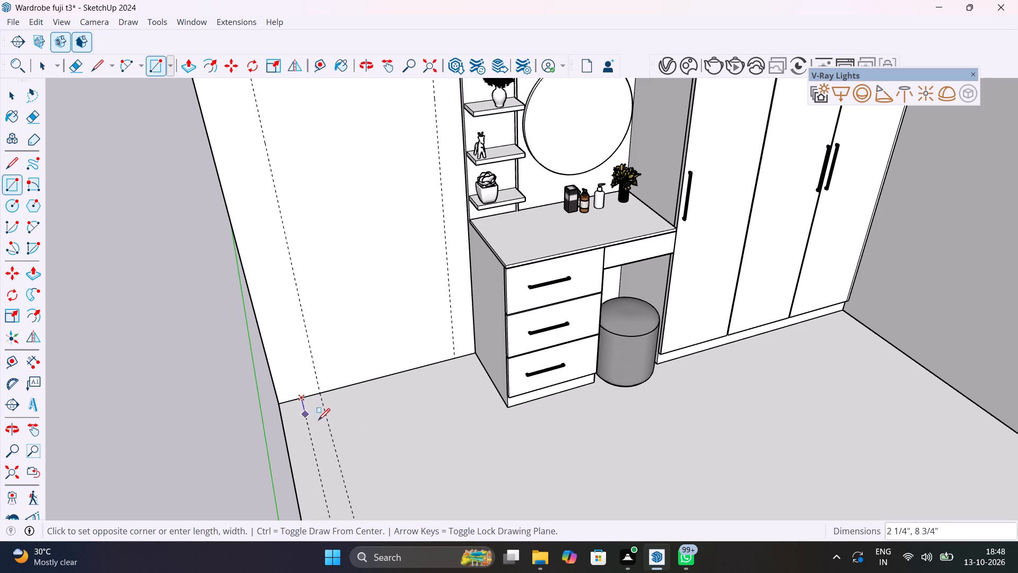
scroll(318, 420, "down", 15)
scroll(339, 501, "up", 7)
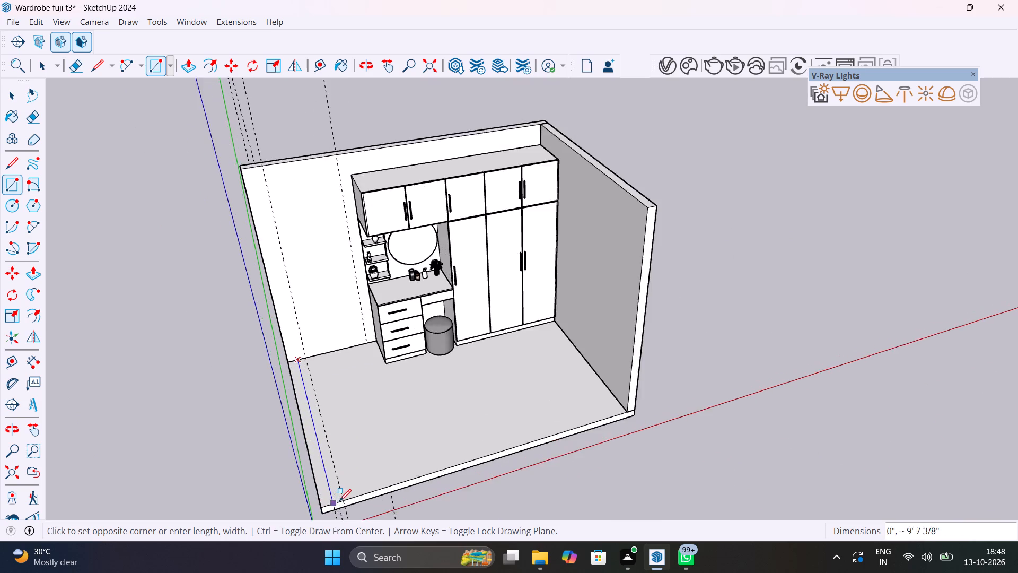
scroll(339, 501, "up", 4)
left_click(347, 503)
key("space")
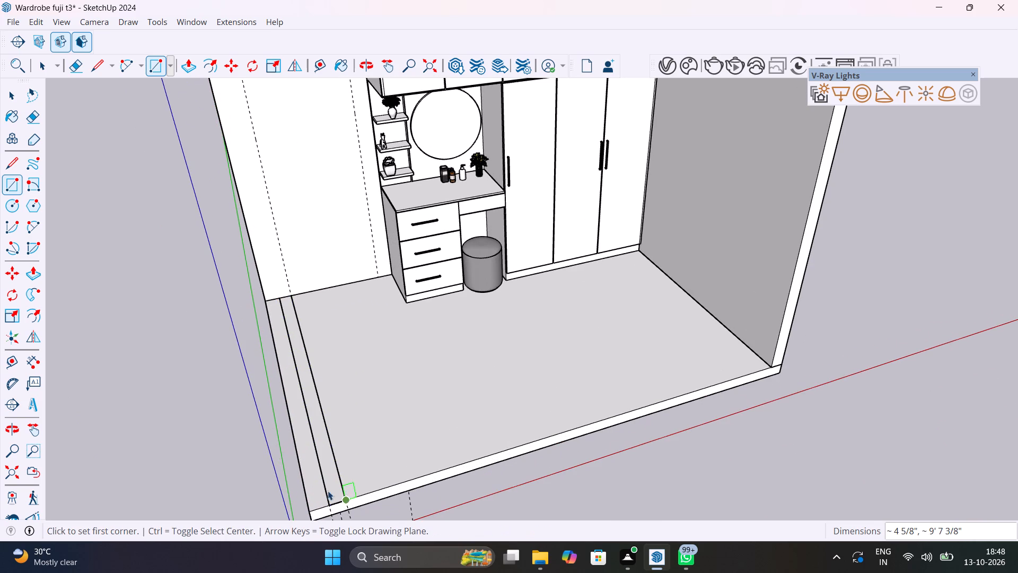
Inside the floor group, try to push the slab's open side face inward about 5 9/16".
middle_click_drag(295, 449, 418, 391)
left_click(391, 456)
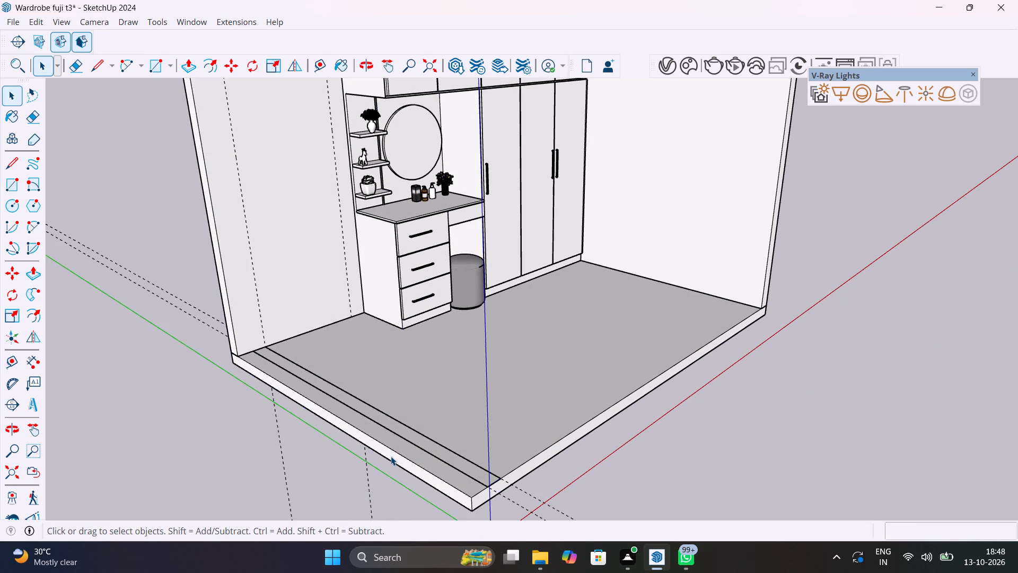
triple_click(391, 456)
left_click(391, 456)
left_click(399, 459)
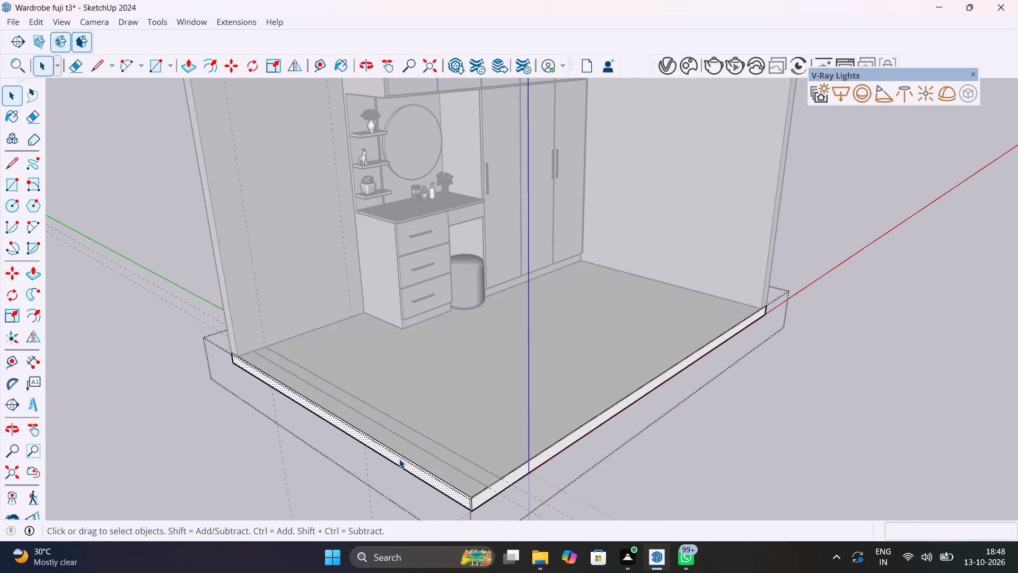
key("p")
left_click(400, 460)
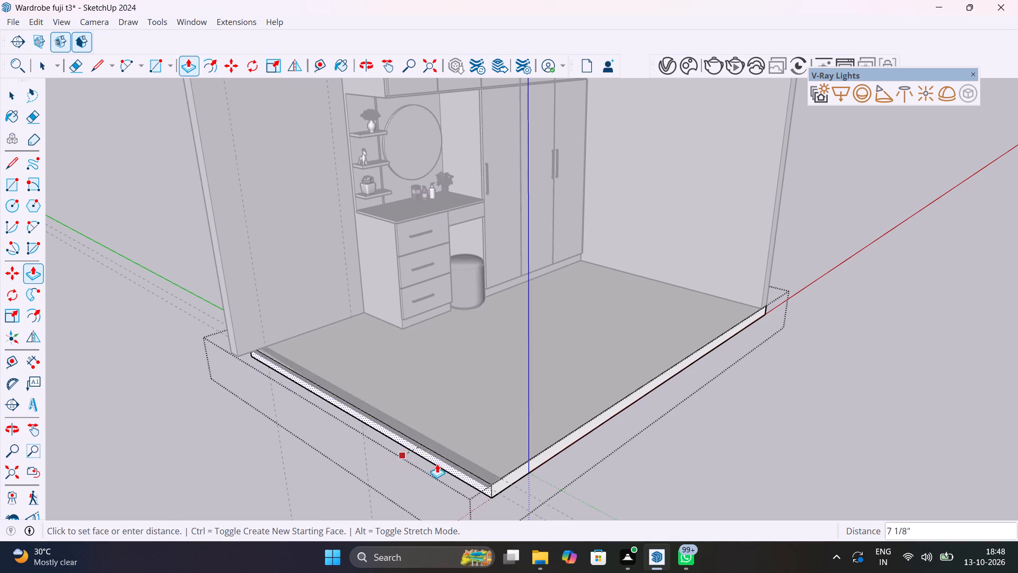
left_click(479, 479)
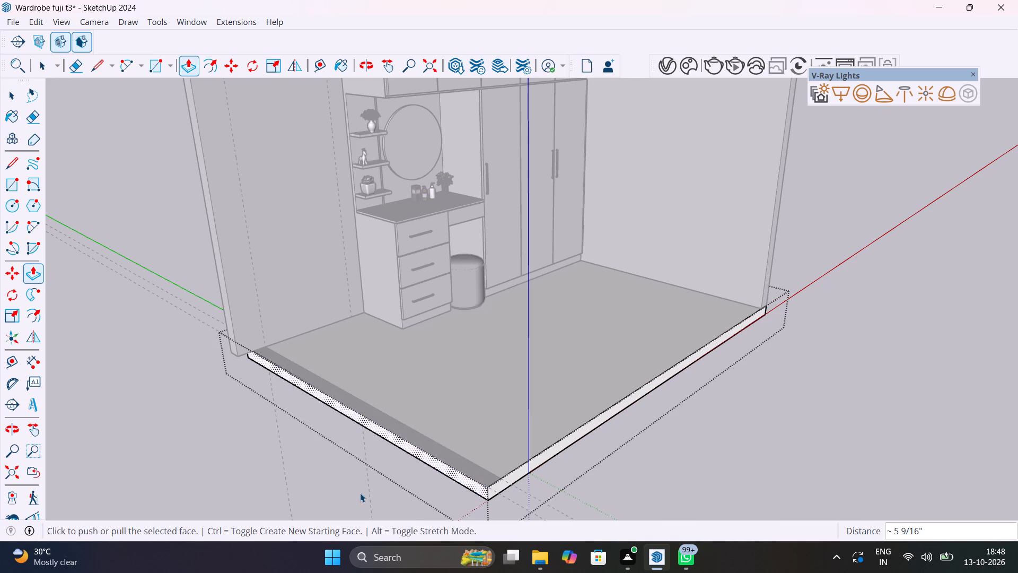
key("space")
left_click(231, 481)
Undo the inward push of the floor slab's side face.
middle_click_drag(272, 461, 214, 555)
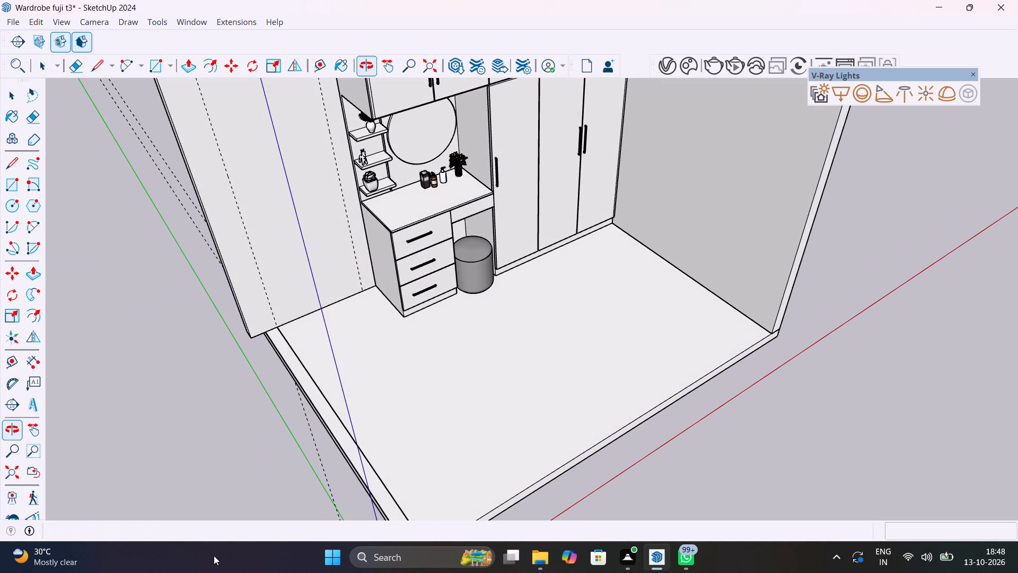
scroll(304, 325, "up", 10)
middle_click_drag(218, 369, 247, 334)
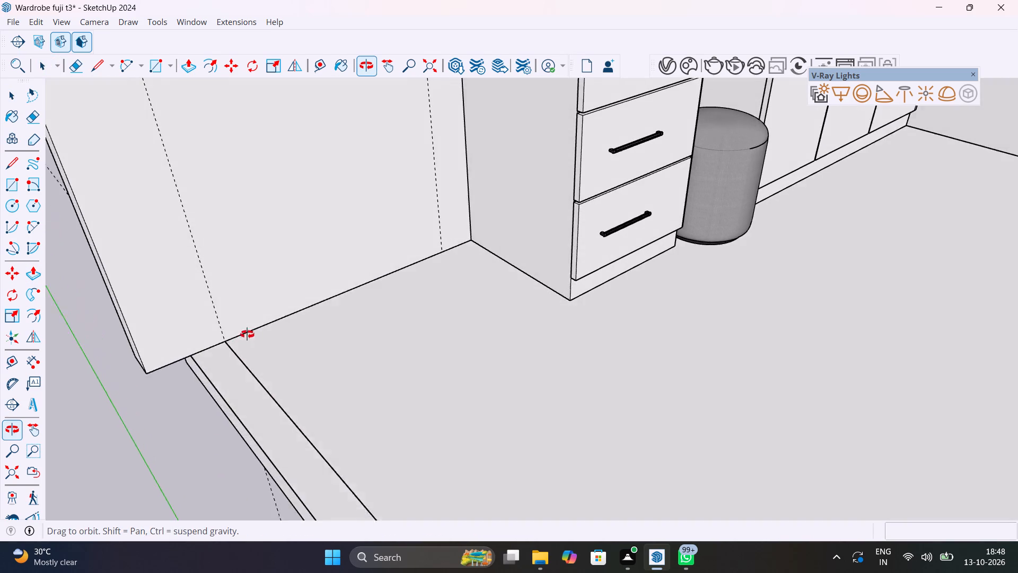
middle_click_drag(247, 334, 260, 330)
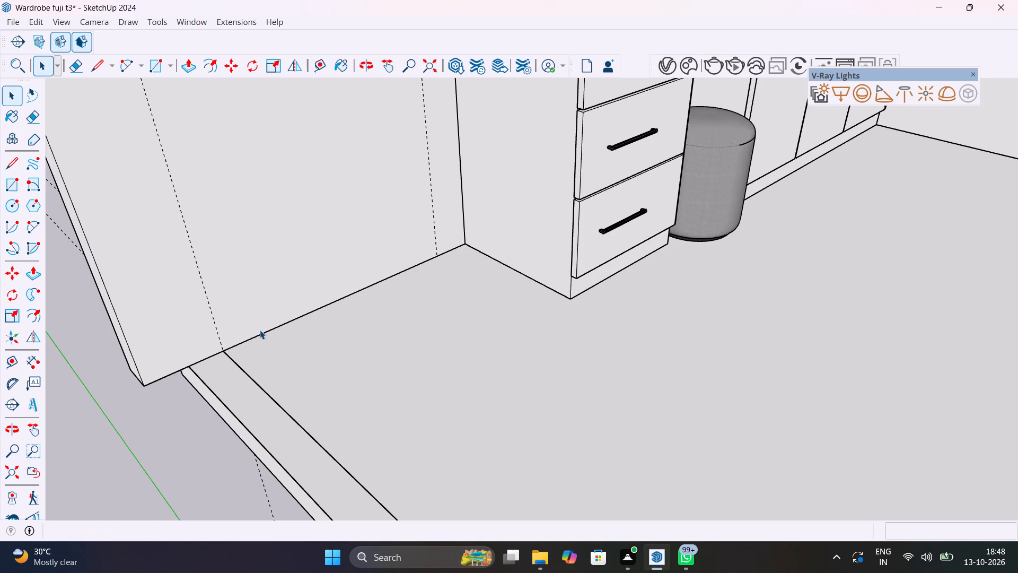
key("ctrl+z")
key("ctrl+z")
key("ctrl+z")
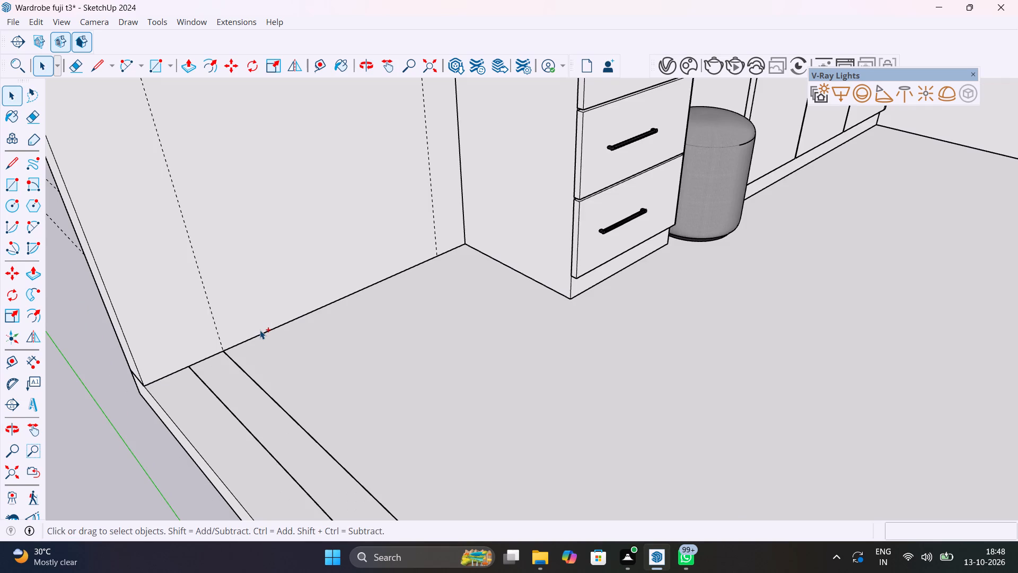
Make the narrow floor strip and its edges a group.
middle_click_drag(262, 388, 222, 439)
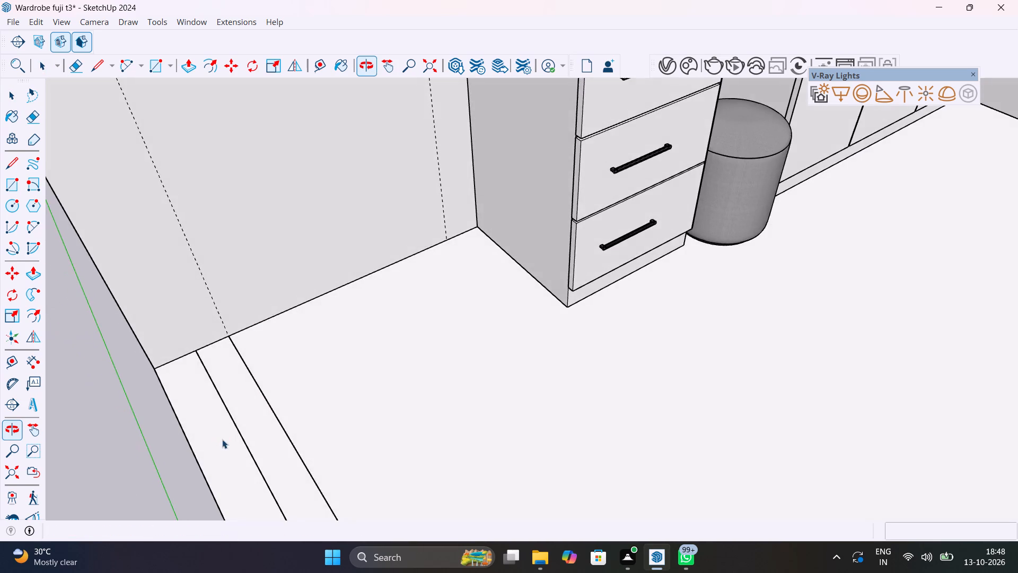
scroll(228, 436, "down", 11)
middle_click_drag(234, 437, 204, 311, "shift")
scroll(204, 311, "up", 1)
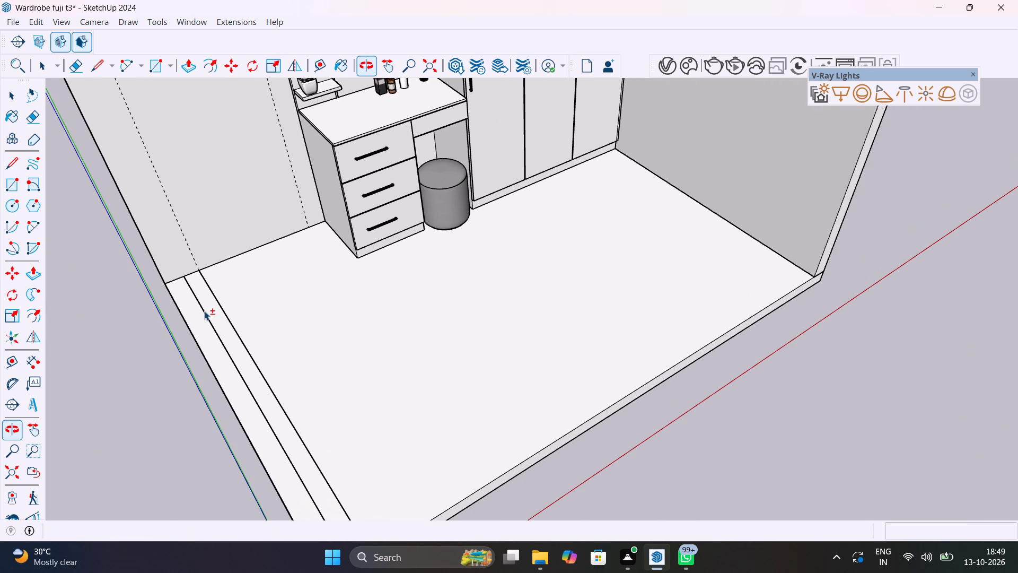
left_click(215, 316)
triple_click(215, 316)
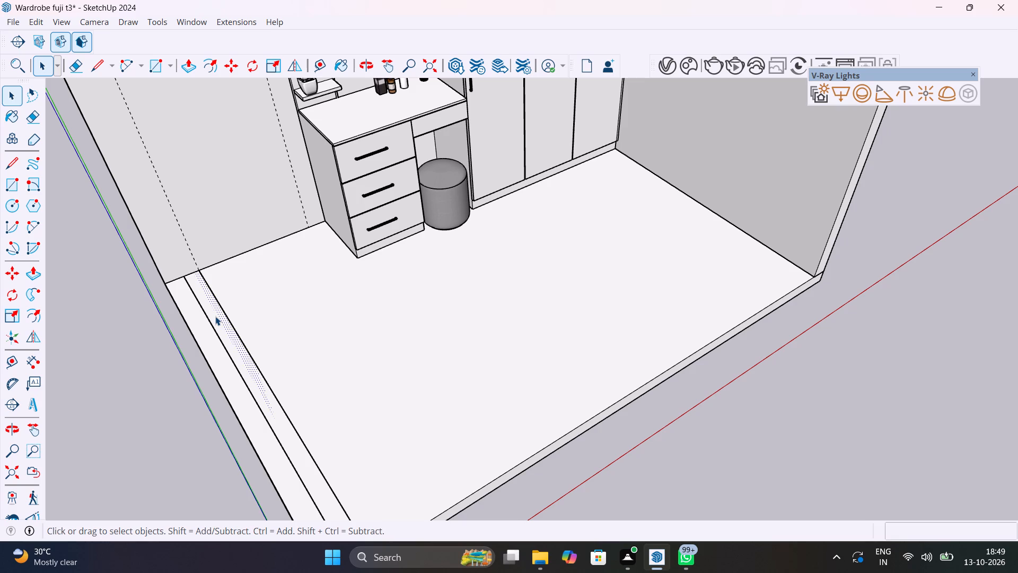
right_click(215, 316)
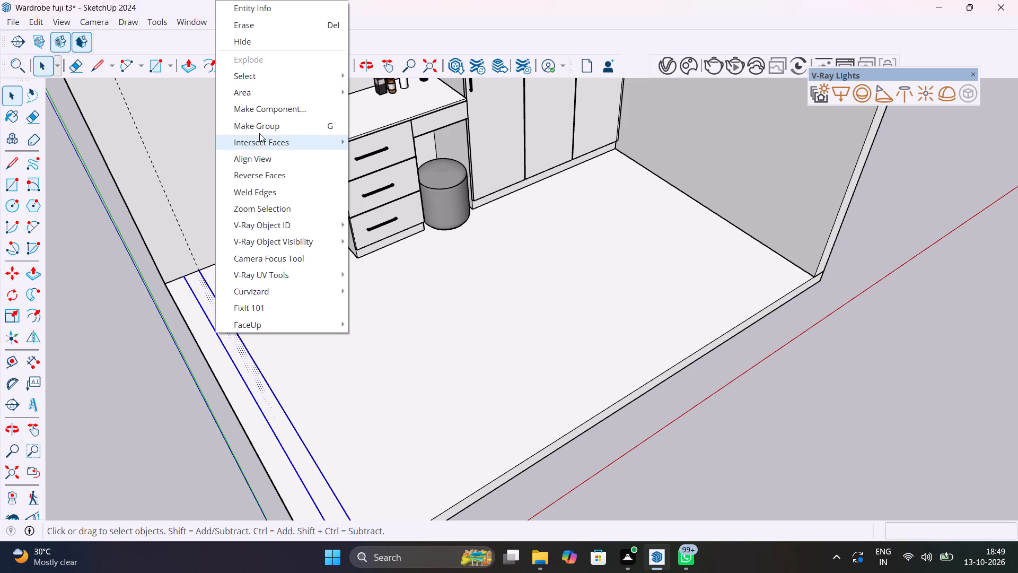
left_click(260, 132)
Extrude the grouped strip upward into a side wall, level with the top of the opposite wall.
double_click(245, 358)
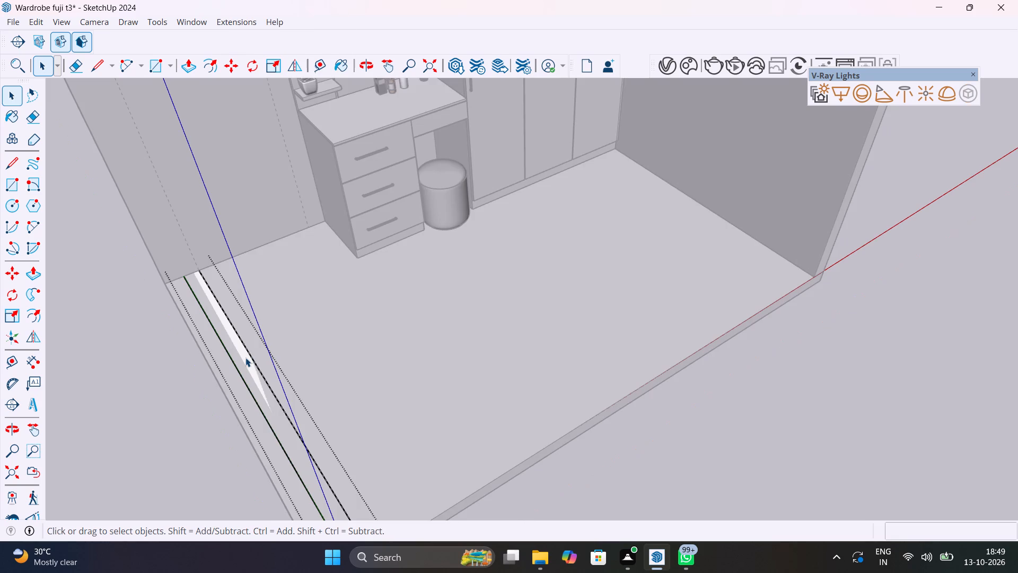
key("p")
left_click(245, 358)
scroll(239, 302, "down", 13)
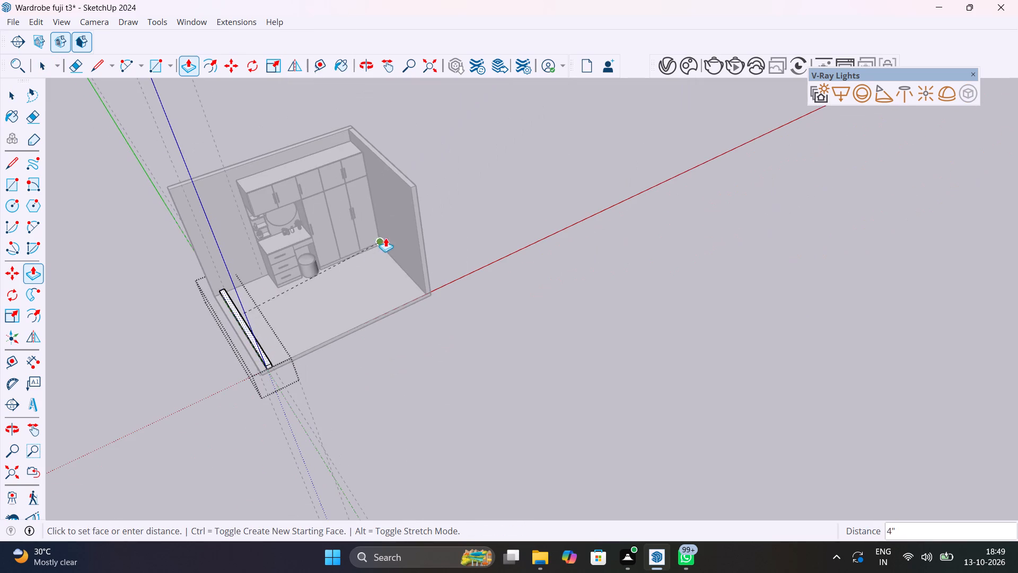
left_click(410, 181)
key("space")
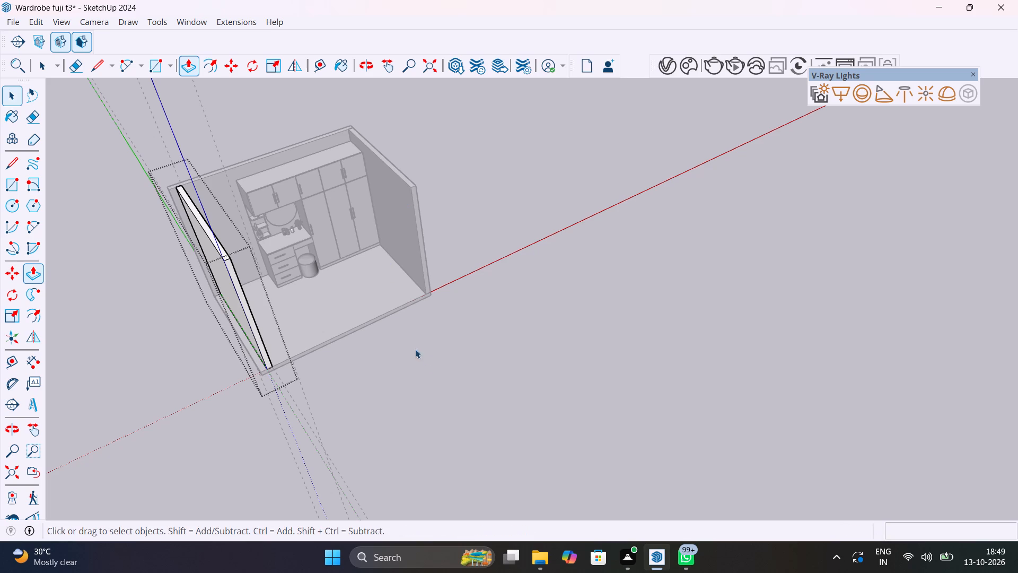
left_click(434, 366)
left_click(414, 393)
Push the floor slab's protruding side face inward 11", flush with the new side wall's outer face.
scroll(191, 306, "up", 6)
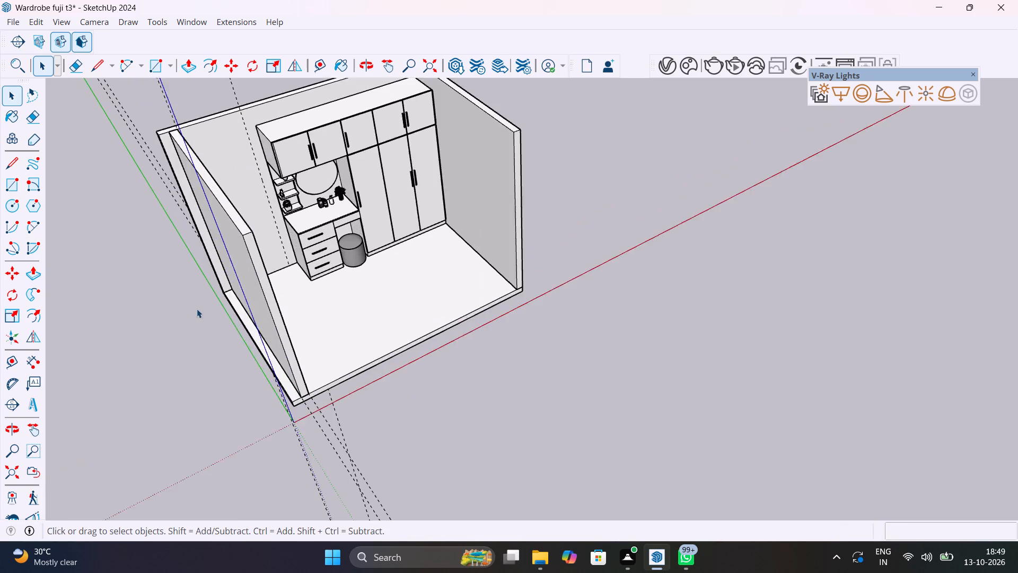
scroll(197, 309, "up", 3)
middle_click_drag(241, 334, 449, 250)
scroll(449, 250, "up", 1)
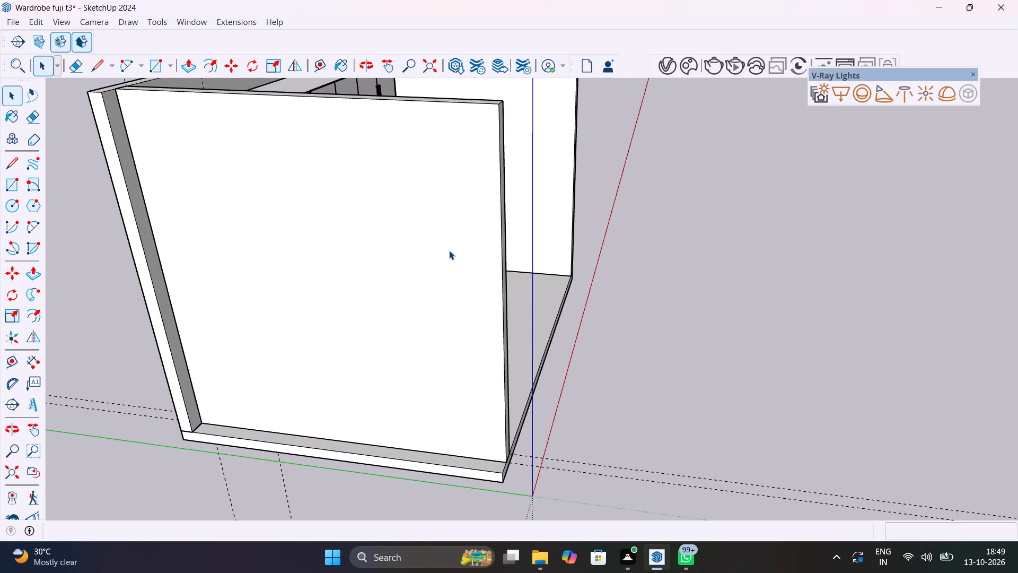
scroll(274, 442, "up", 5)
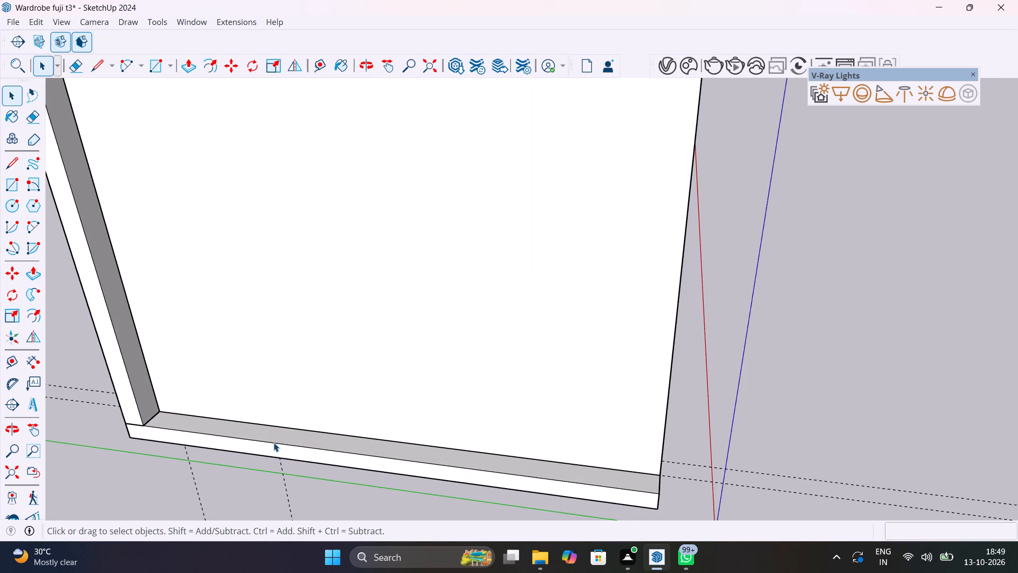
left_click(269, 451)
triple_click(269, 451)
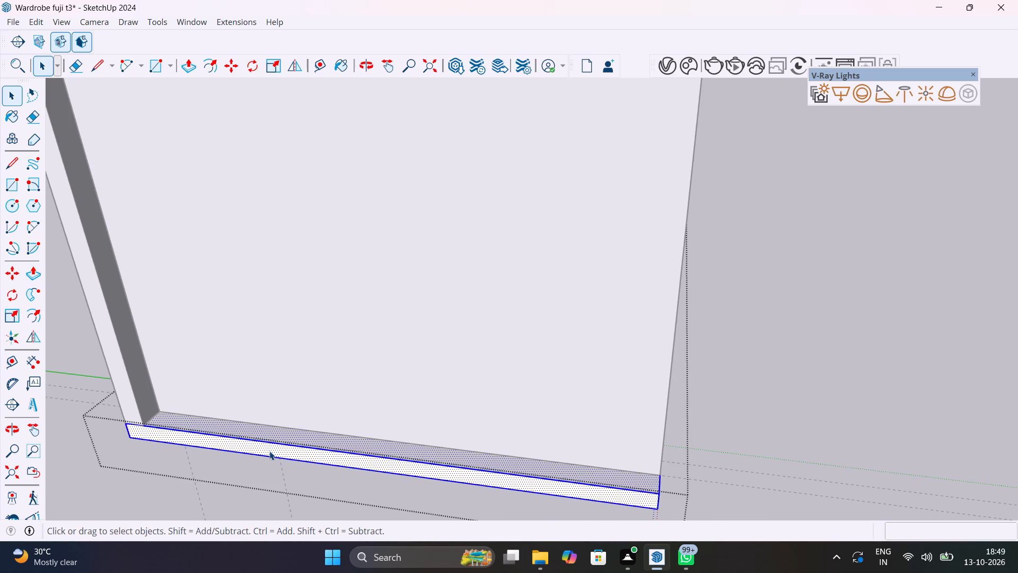
left_click(269, 451)
key("p")
left_click(269, 451)
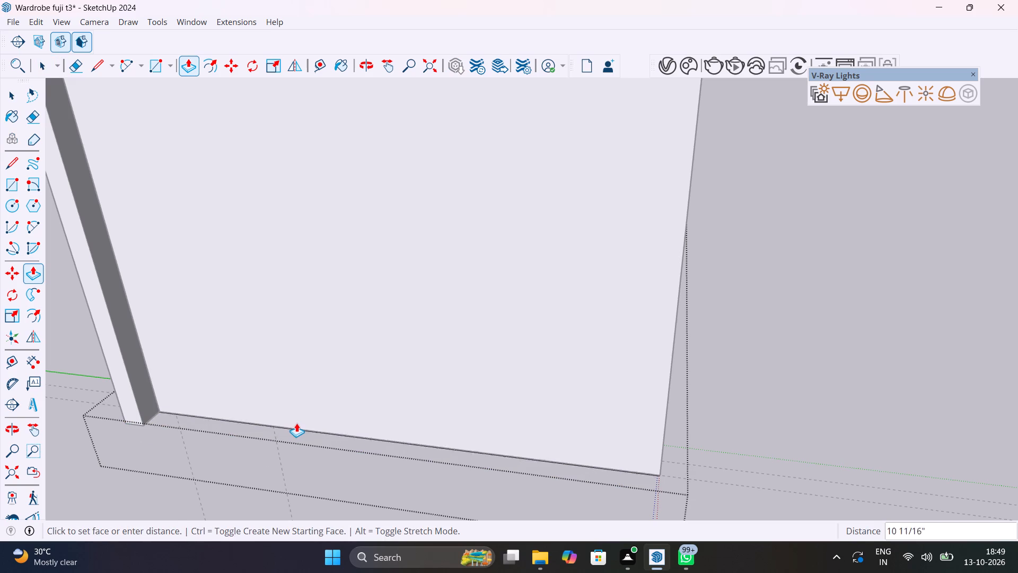
left_click(297, 423)
key("space")
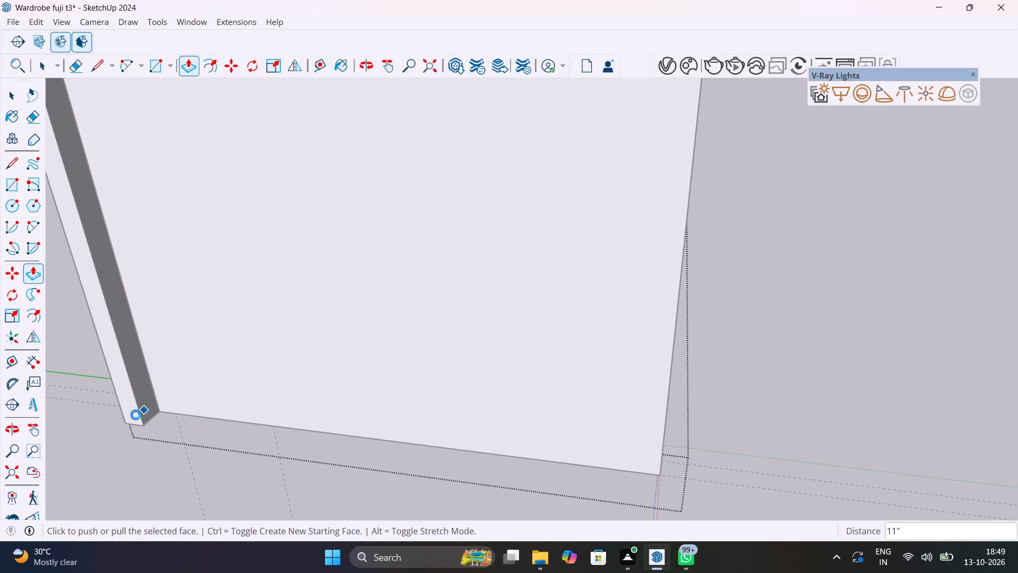
Push the back wall's protruding end face inward about 5 9/16", flush with the new side wall's outer face.
left_click(136, 415)
left_click(136, 415)
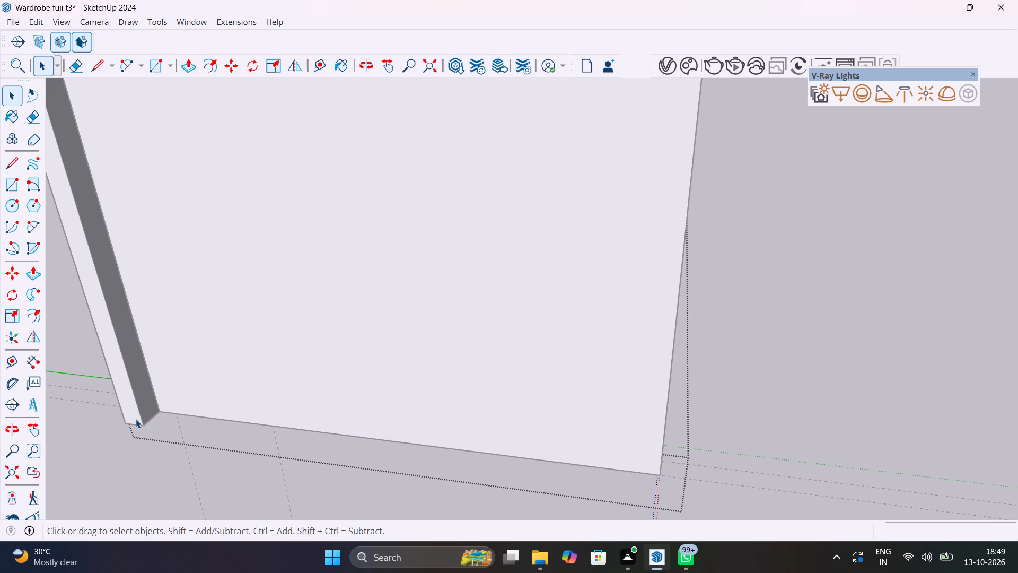
key("space")
left_click(127, 446)
left_click(127, 419)
double_click(127, 419)
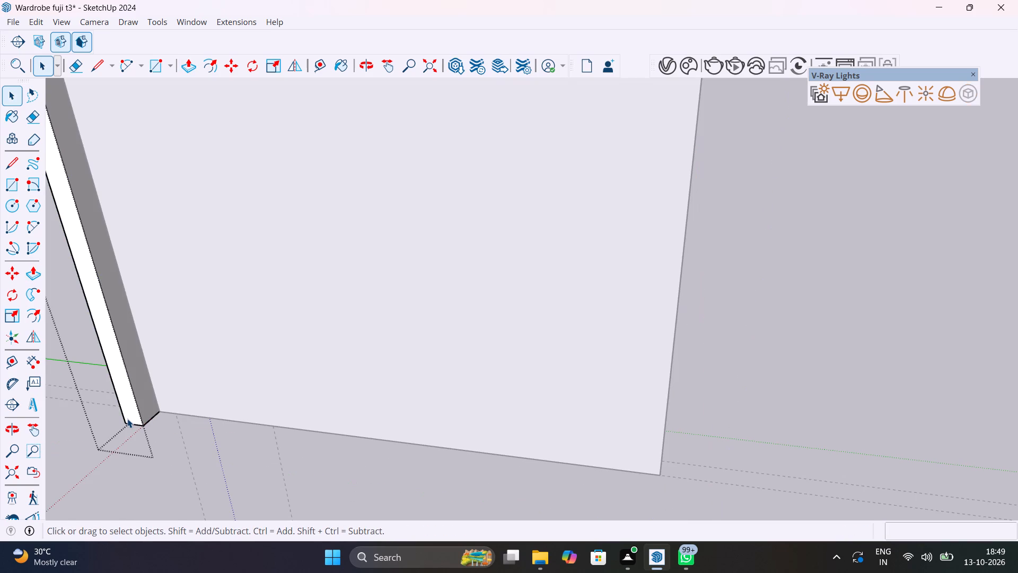
left_click(127, 419)
left_click(127, 419)
left_click(132, 415)
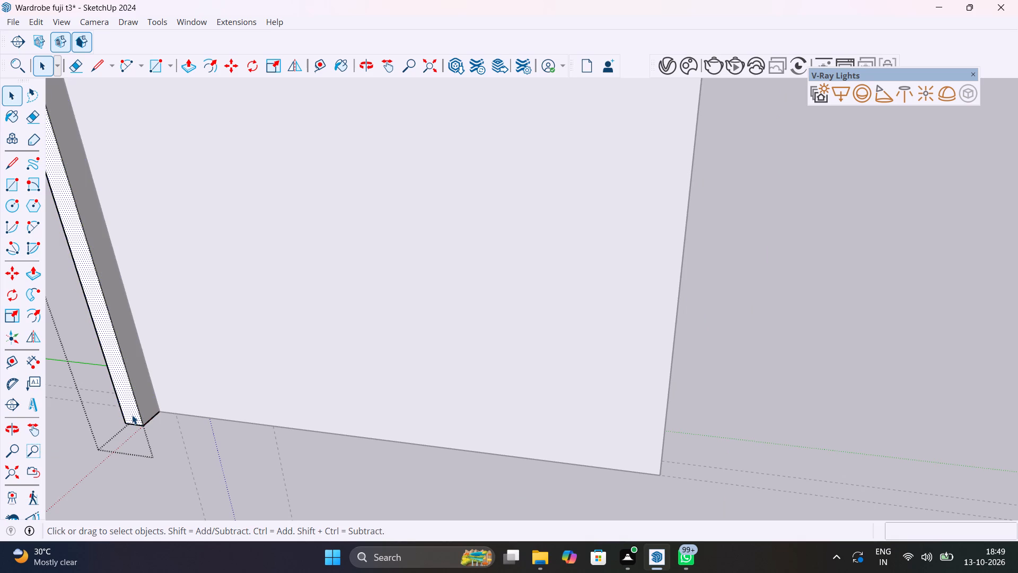
key("p")
left_click(132, 415)
left_click(163, 402)
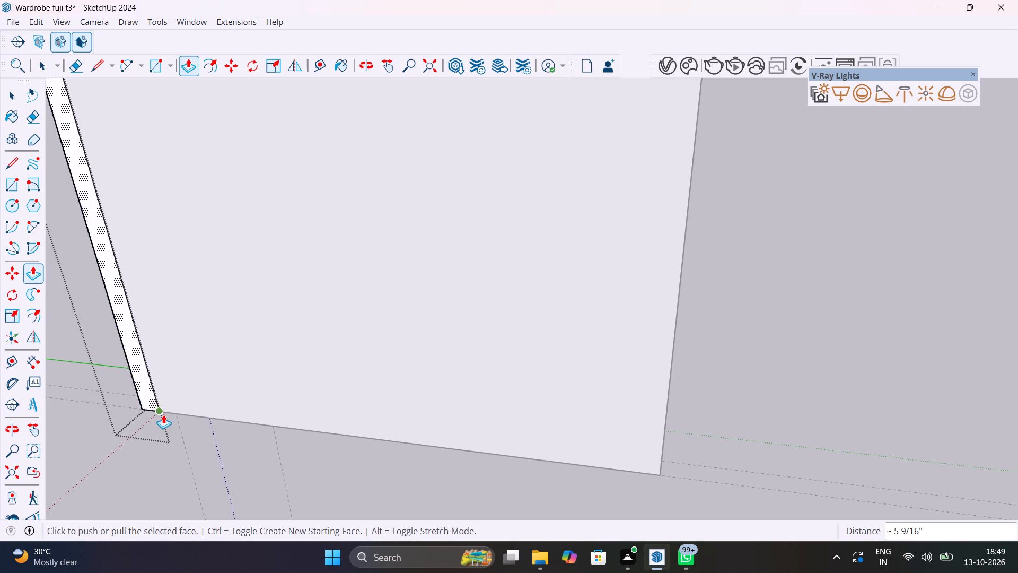
key("space")
left_click(160, 471)
Examine the room from the outside and front, including the new side wall and the empty wall area beside the wardrobe.
scroll(177, 428, "down", 13)
middle_click_drag(224, 423, 210, 419)
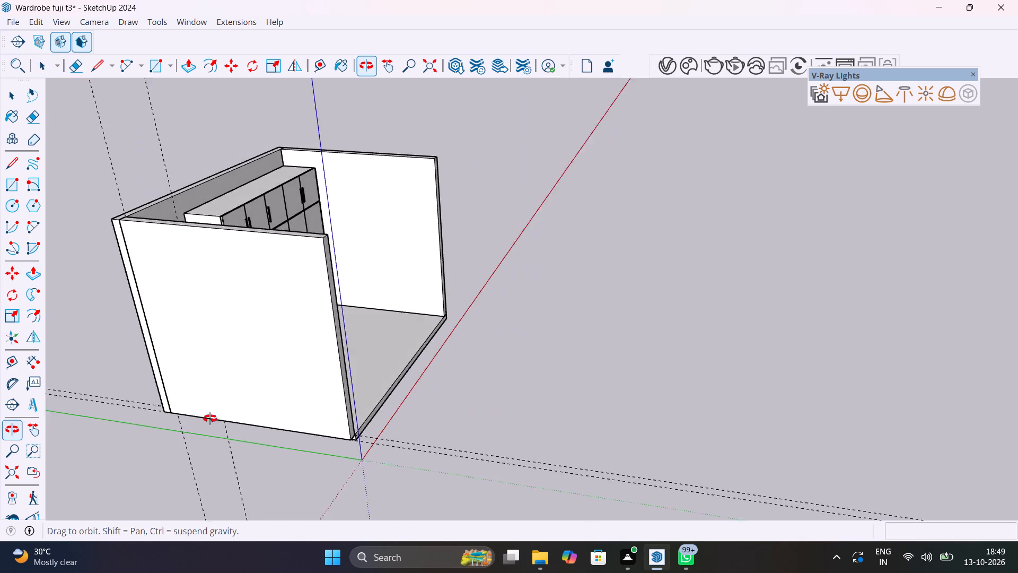
middle_click_drag(210, 419, 0, 466)
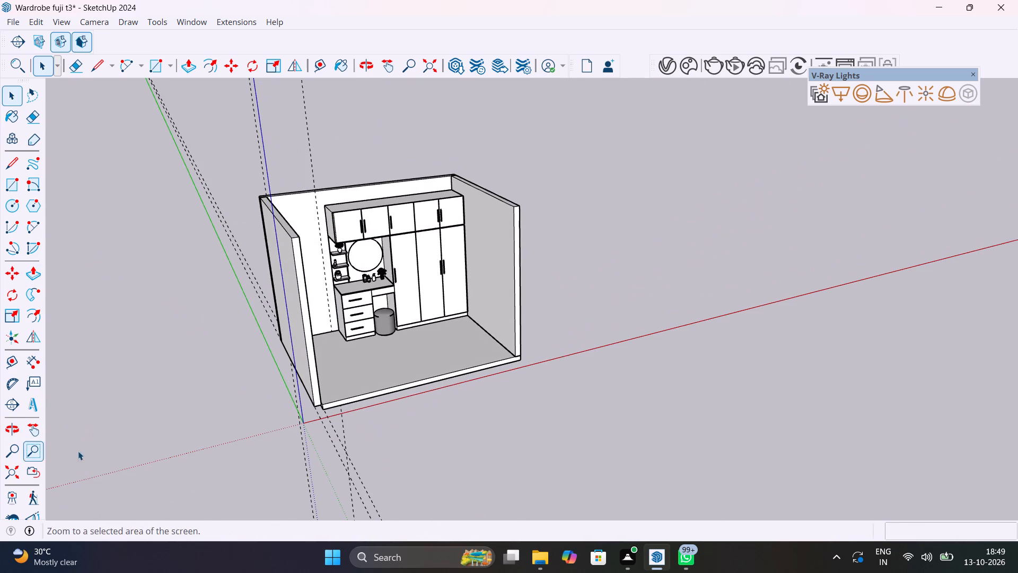
scroll(267, 364, "down", 6)
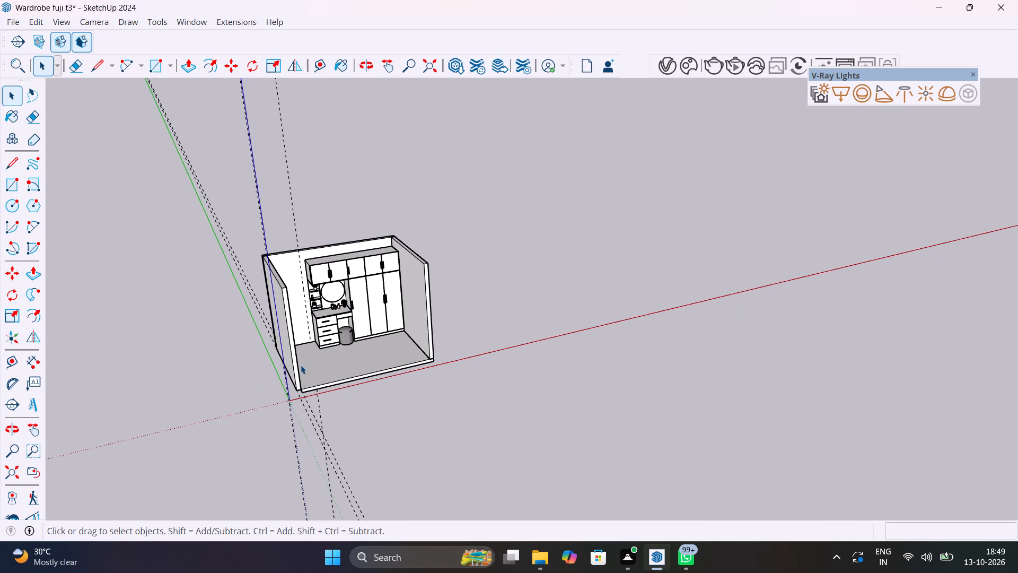
middle_click_drag(299, 366, 206, 424, "shift")
scroll(317, 321, "up", 6)
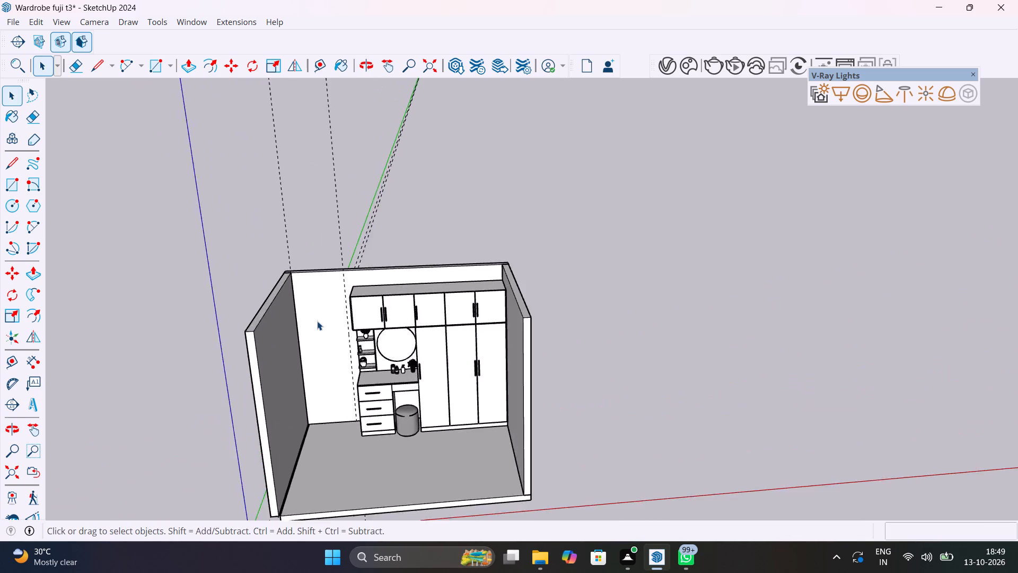
scroll(317, 321, "up", 5)
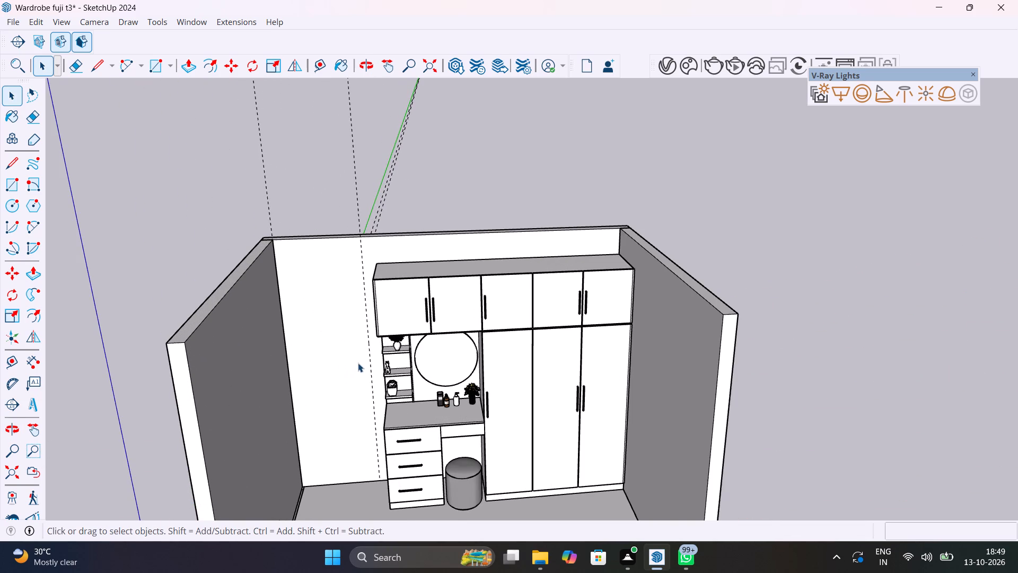
scroll(358, 352, "up", 3)
middle_click_drag(359, 352, 408, 389, "shift")
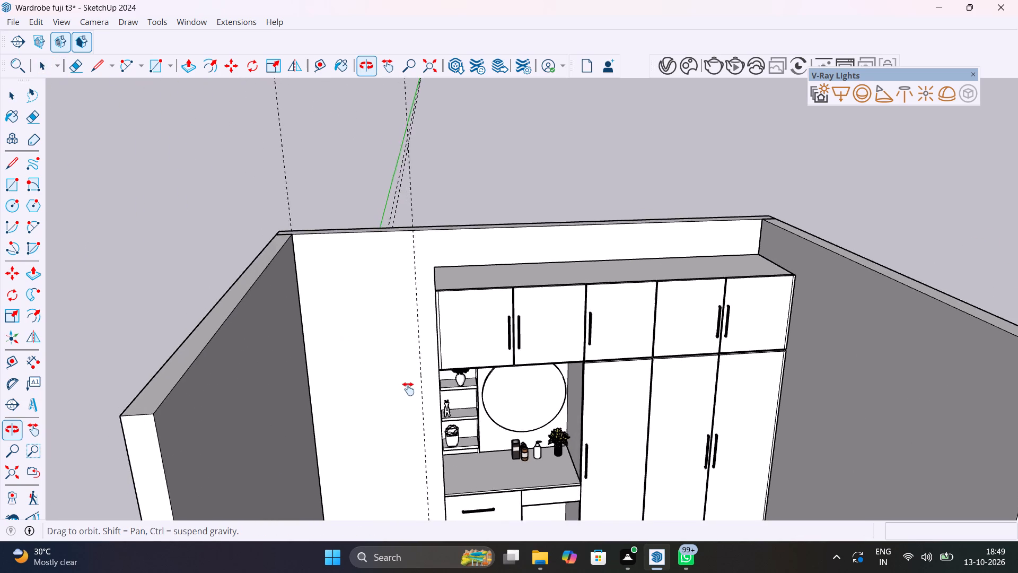
Undo the new side wall and the related floor and back-wall changes, back to the room with that side open.
middle_click_drag(408, 389, 420, 402, "shift")
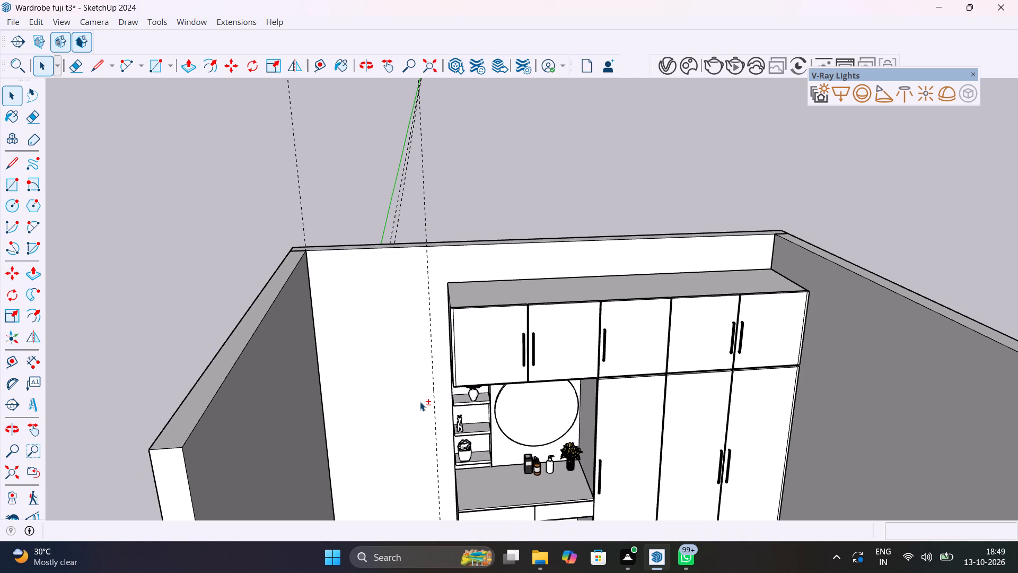
key("ctrl+z")
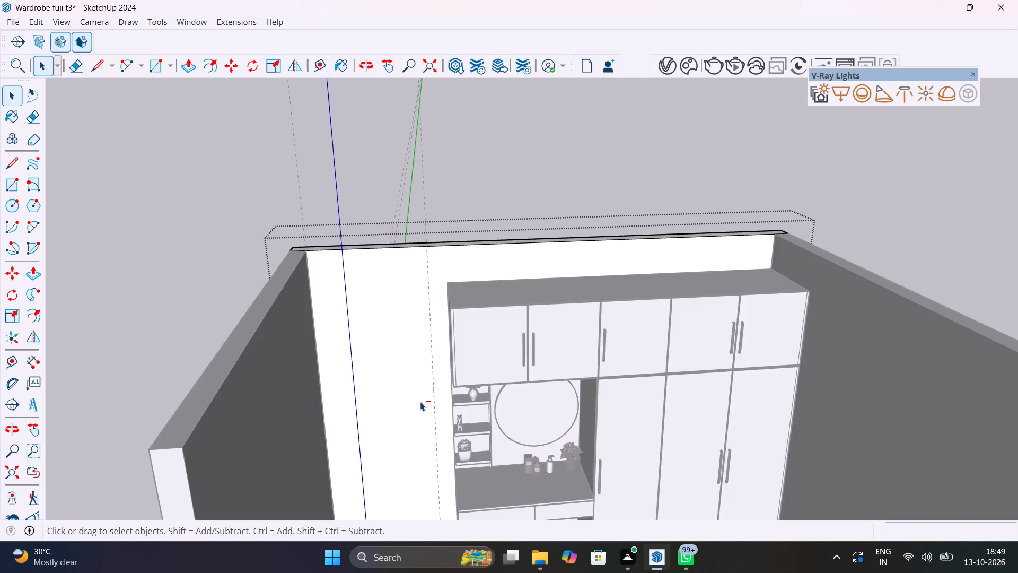
key("ctrl+z")
key("ctrl+z")
key("ctrl+z")
key("ctrl+z")
key("ctrl+z")
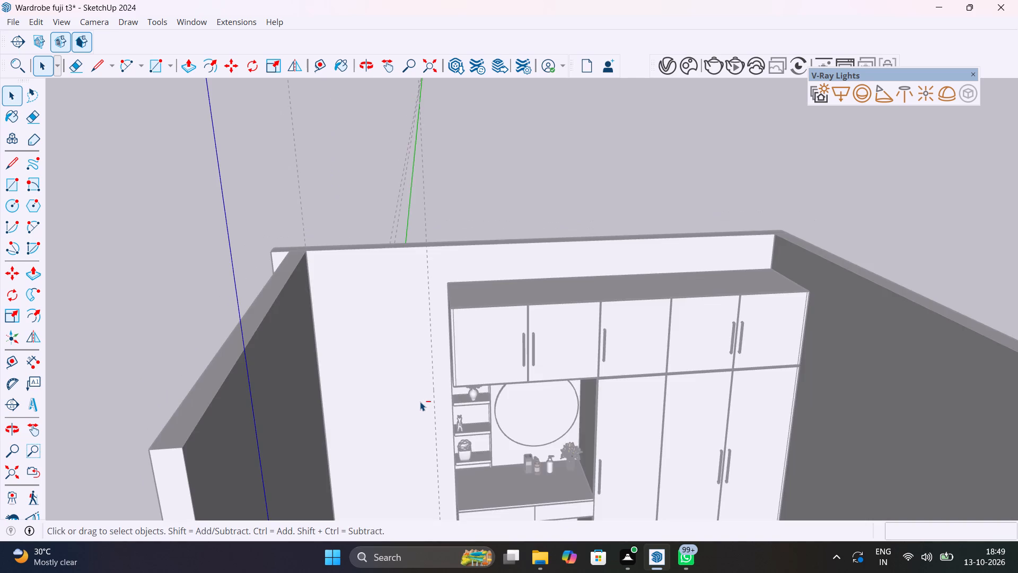
key("ctrl+z")
key("ctrl+z")
key("ctrl+z")
key("ctrl+z")
key("ctrl+z")
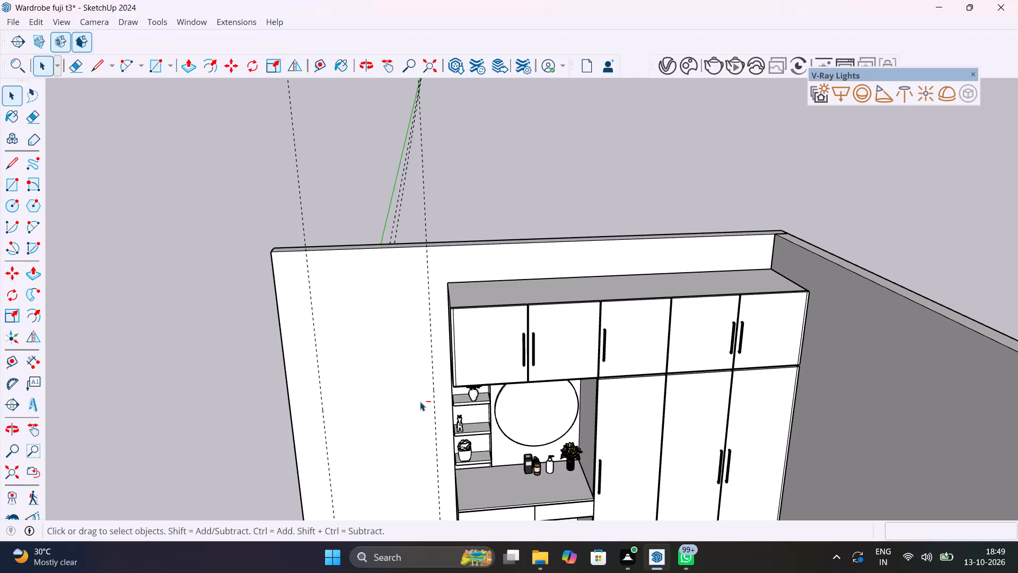
key("ctrl+z")
key("ctrl+z")
key("ctrl+z")
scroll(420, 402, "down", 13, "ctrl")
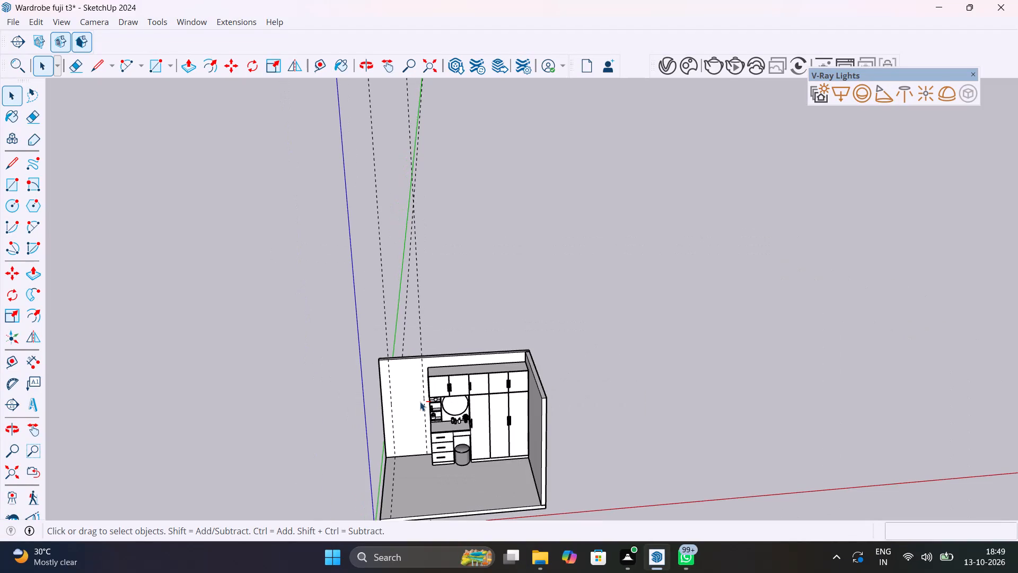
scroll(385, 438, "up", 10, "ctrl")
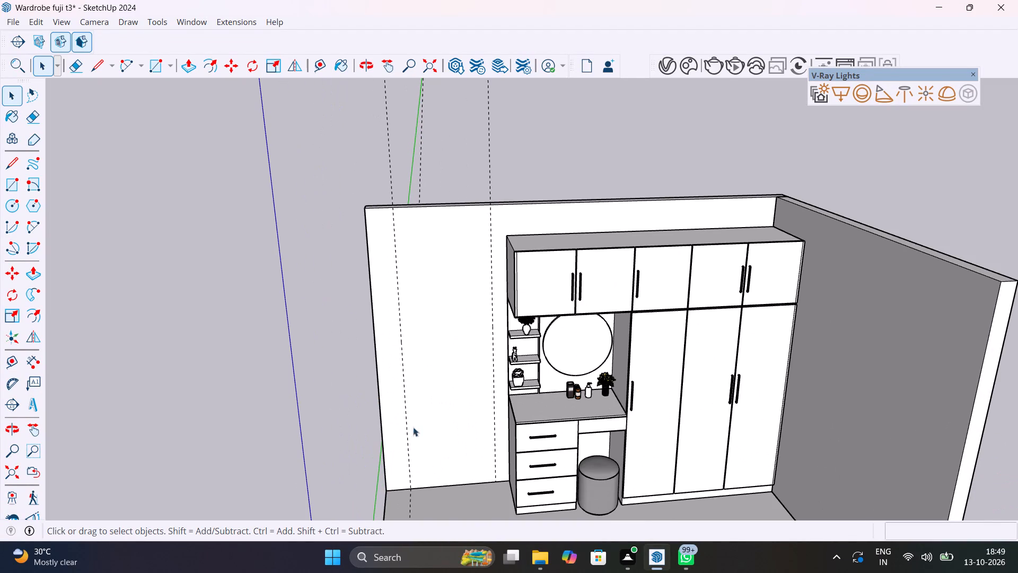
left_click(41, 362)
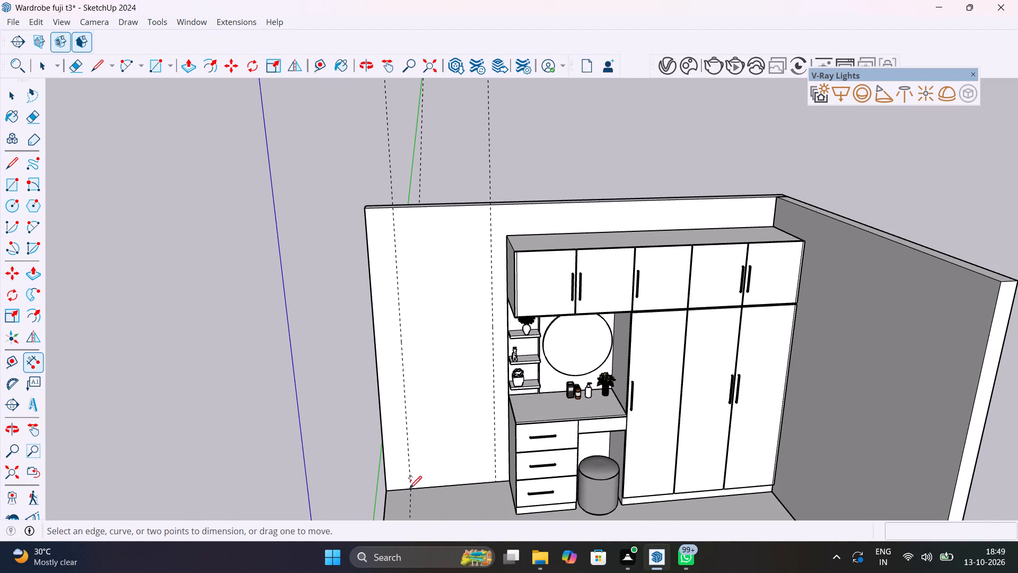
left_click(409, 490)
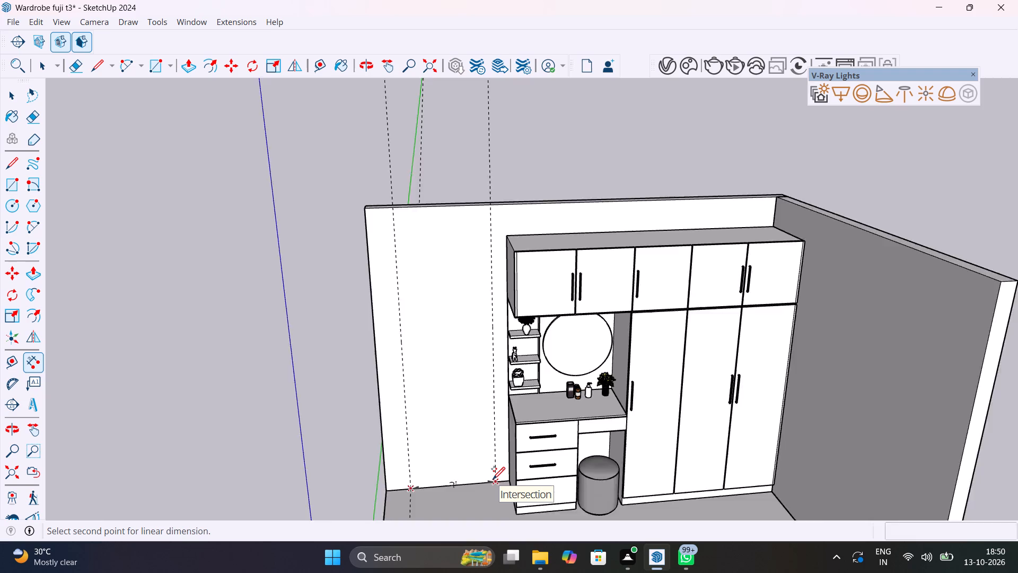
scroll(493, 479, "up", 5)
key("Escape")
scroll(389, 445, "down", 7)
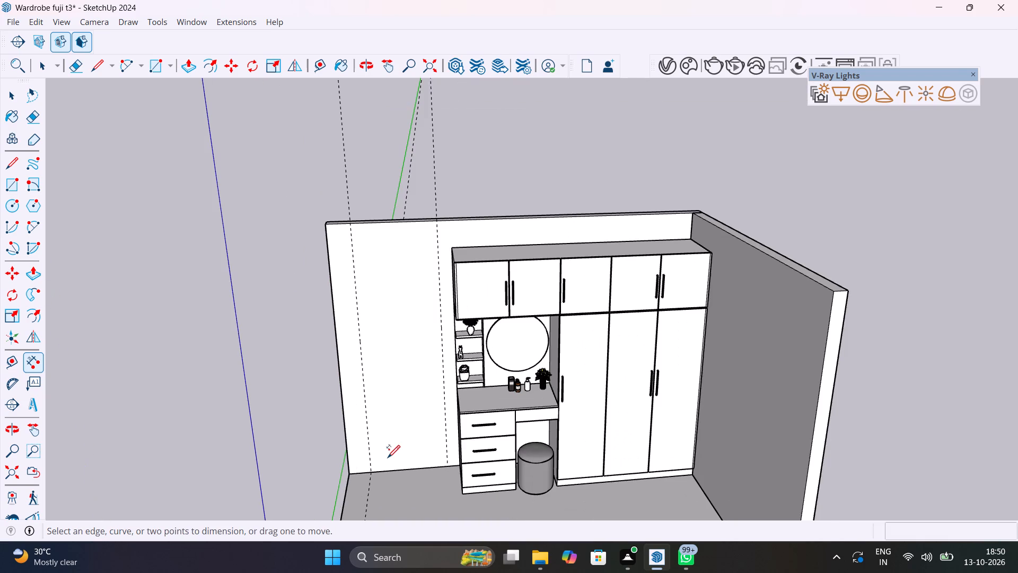
Place a parallel guide 1' outward from the floor guide running along the room's open side.
middle_click_drag(388, 457, 495, 446, "shift")
scroll(479, 477, "up", 9)
key("space")
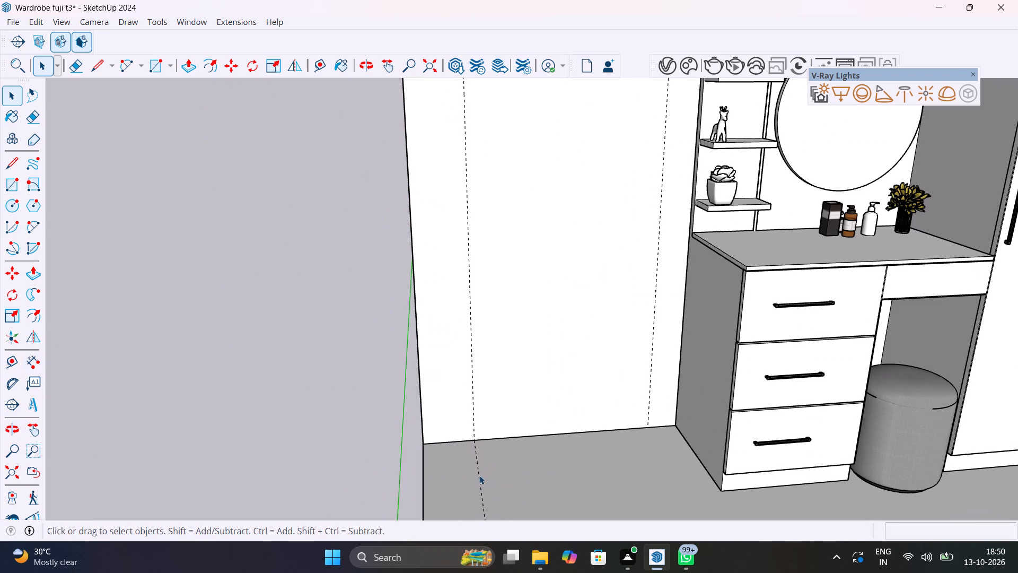
key("t")
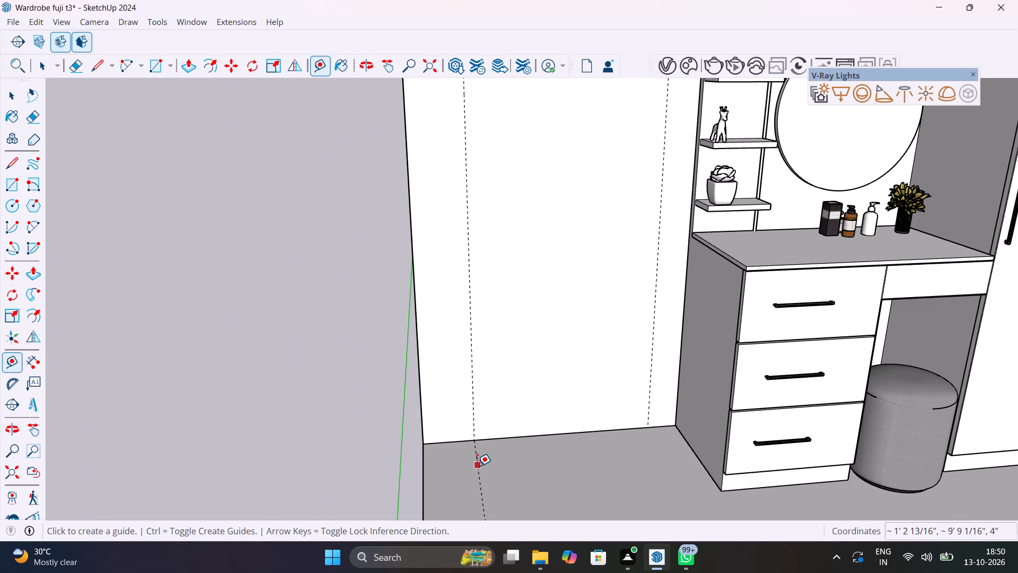
left_click(477, 466)
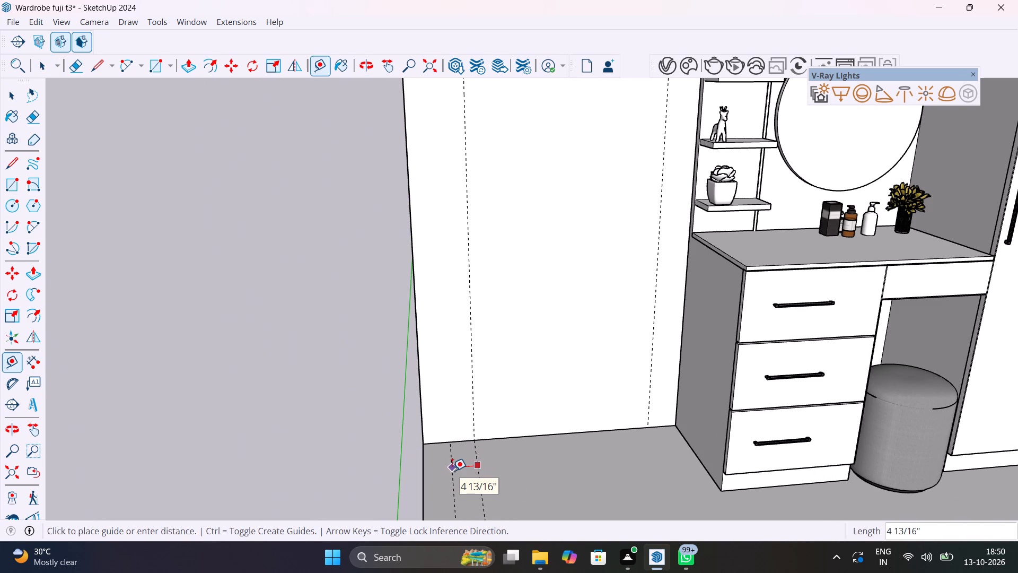
type("1'")
key("Return")
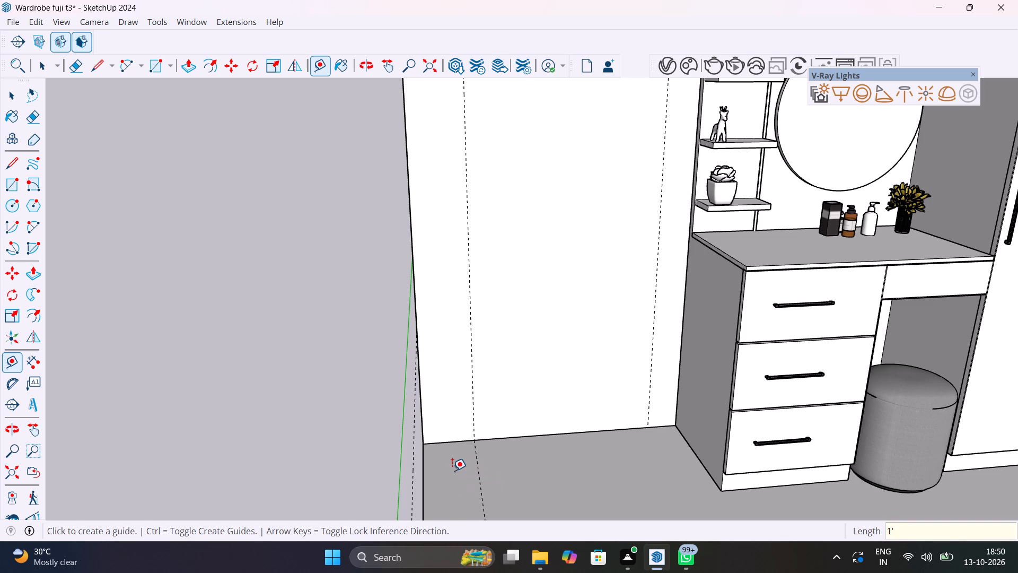
Pull the floor slab's open-side face outward about 6 11/16", past the new guide.
scroll(452, 471, "down", 7)
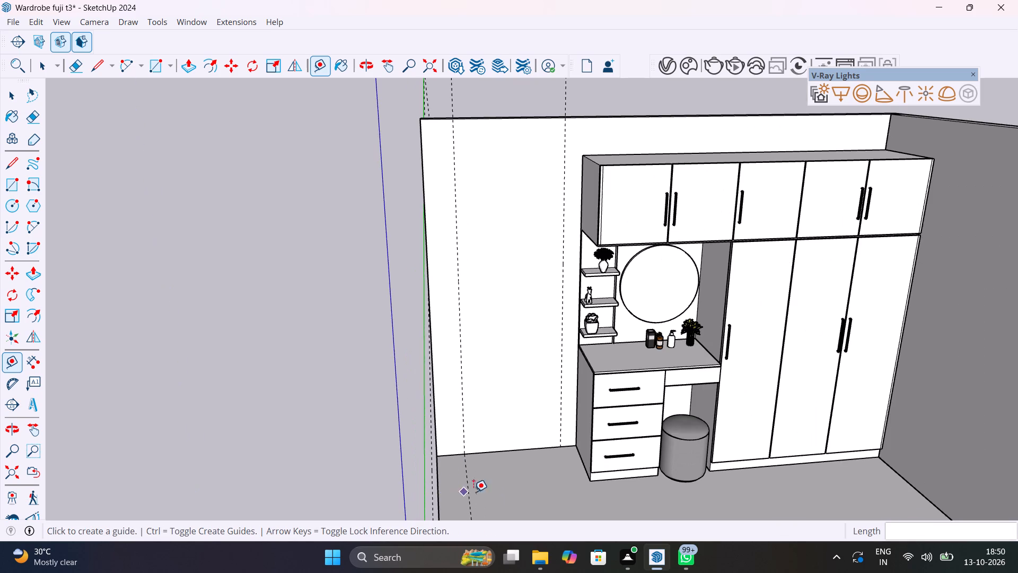
middle_click_drag(481, 492, 604, 452)
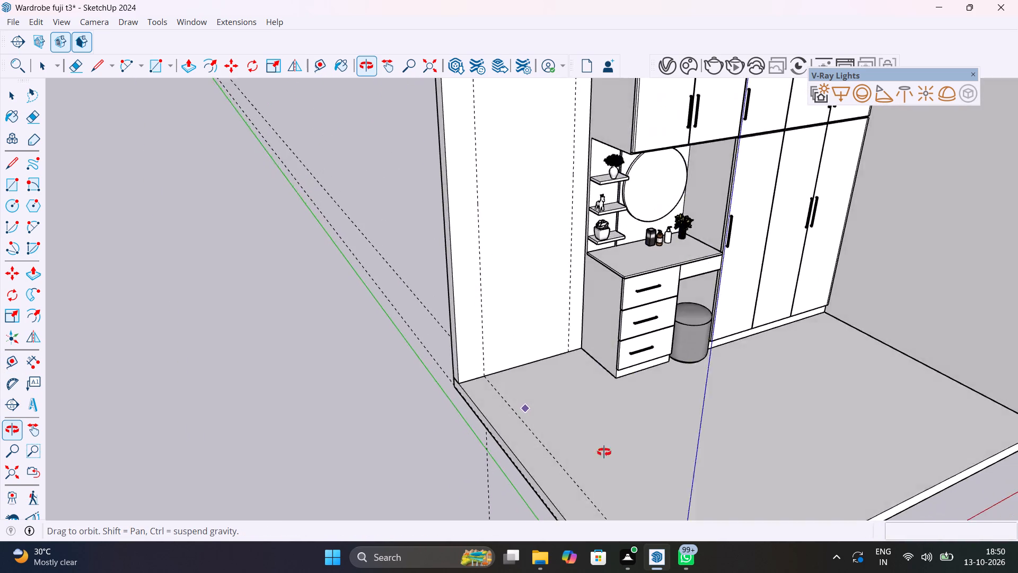
middle_click_drag(604, 452, 534, 552)
scroll(470, 411, "up", 10)
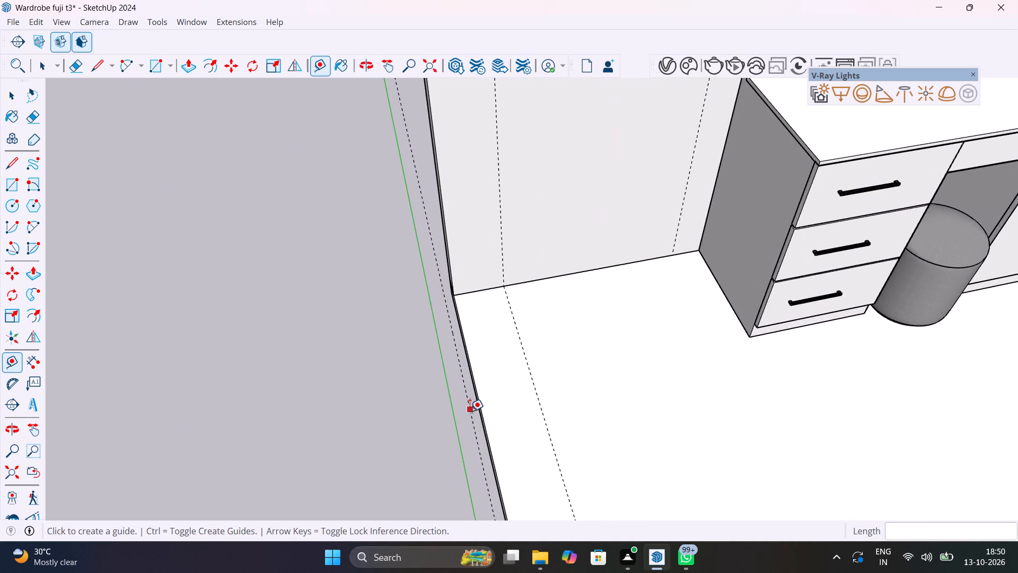
middle_click_drag(470, 411, 688, 316)
scroll(688, 316, "up", 1)
key("space")
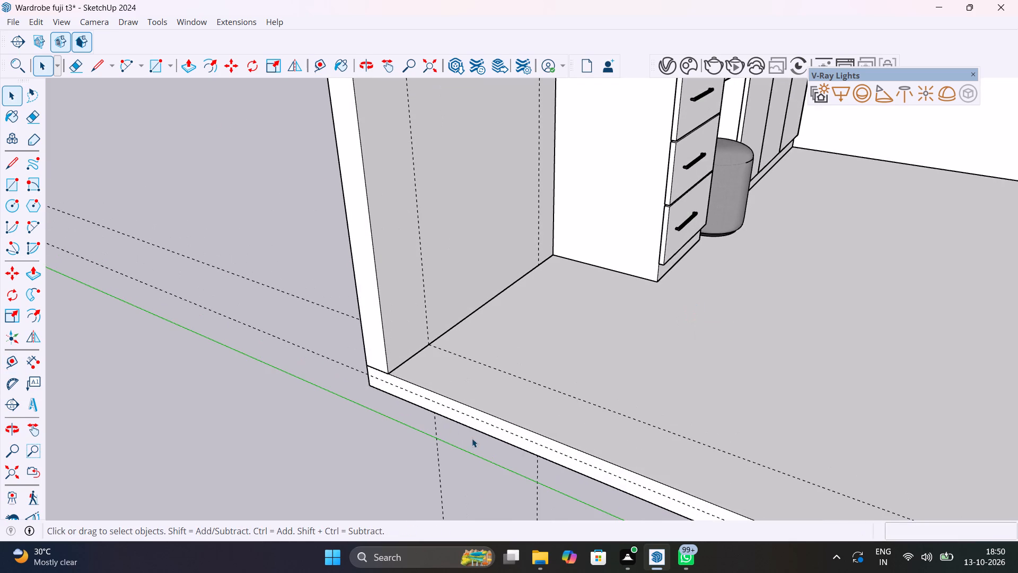
left_click(489, 429)
triple_click(489, 429)
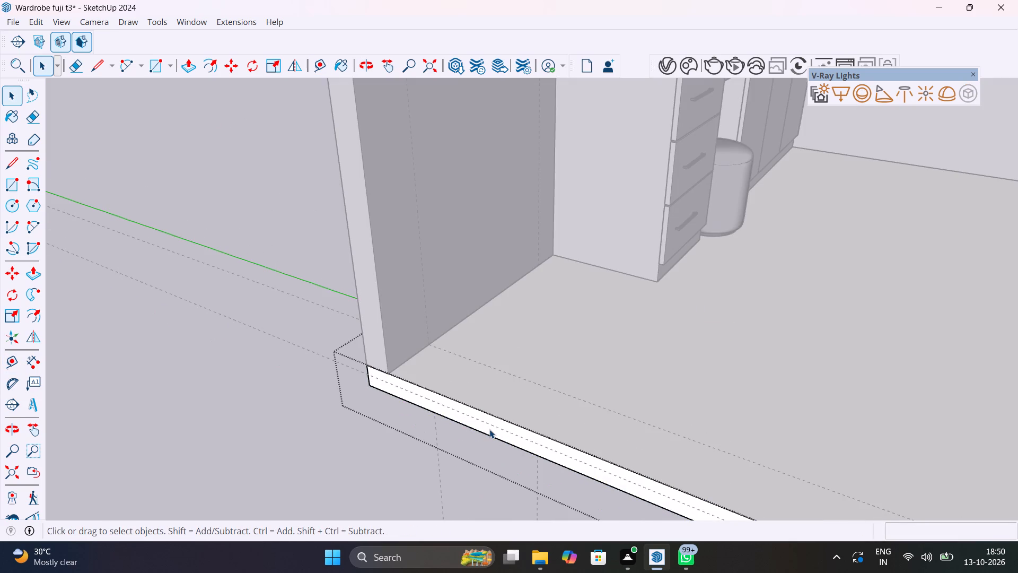
left_click(489, 429)
left_click(489, 429)
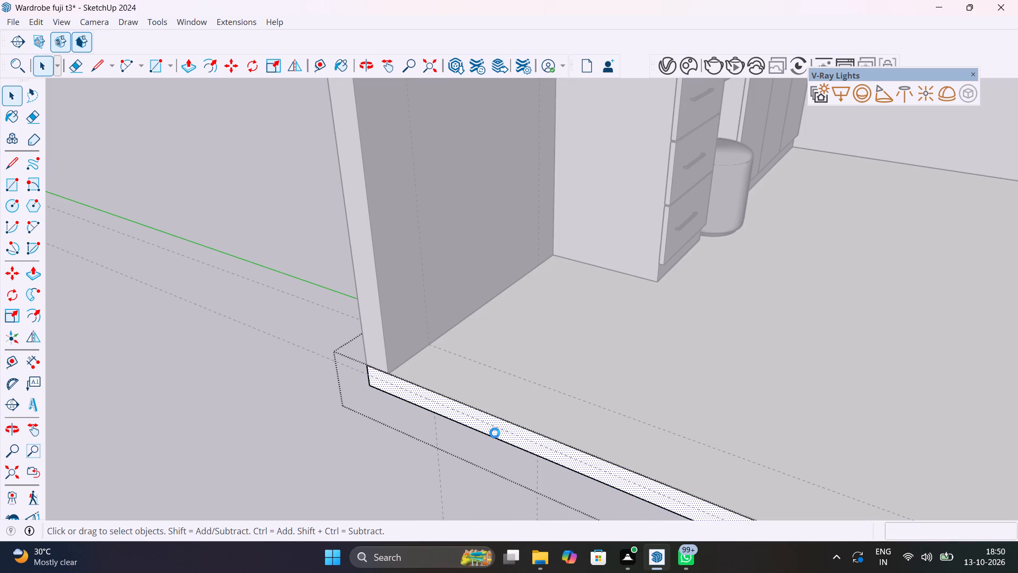
key("p")
left_click(493, 433)
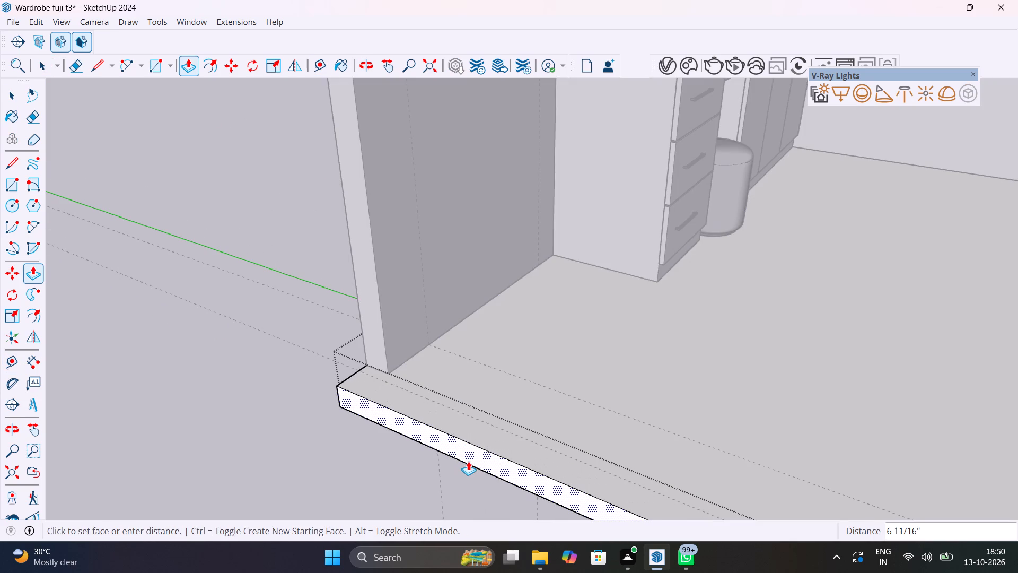
left_click(468, 461)
key("space")
left_click(271, 452)
Place another parallel guide on the extended floor, 4.5" outward from the 1' guide.
middle_click_drag(420, 418, 355, 440)
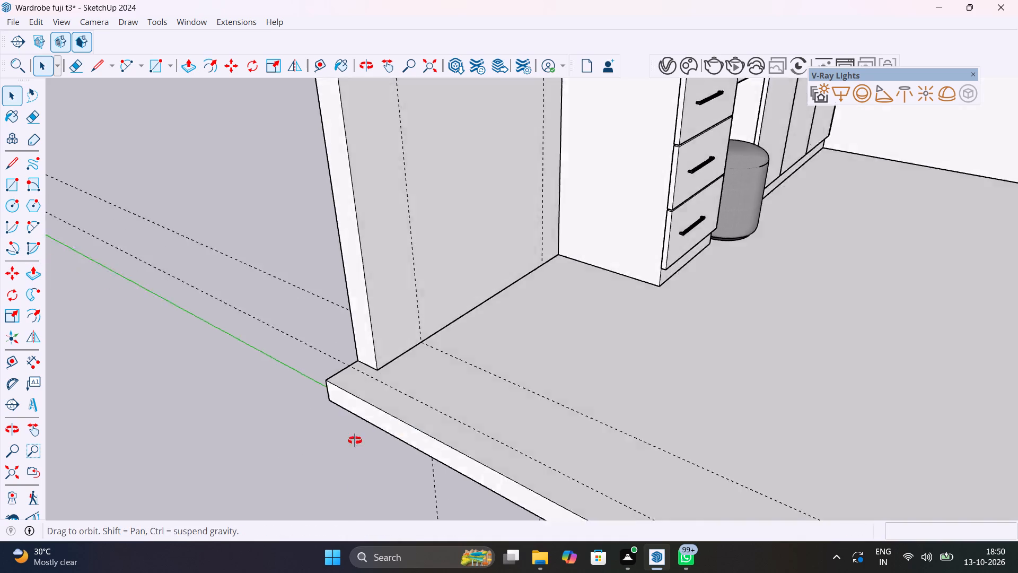
middle_click_drag(355, 440, 260, 467)
scroll(359, 455, "up", 5)
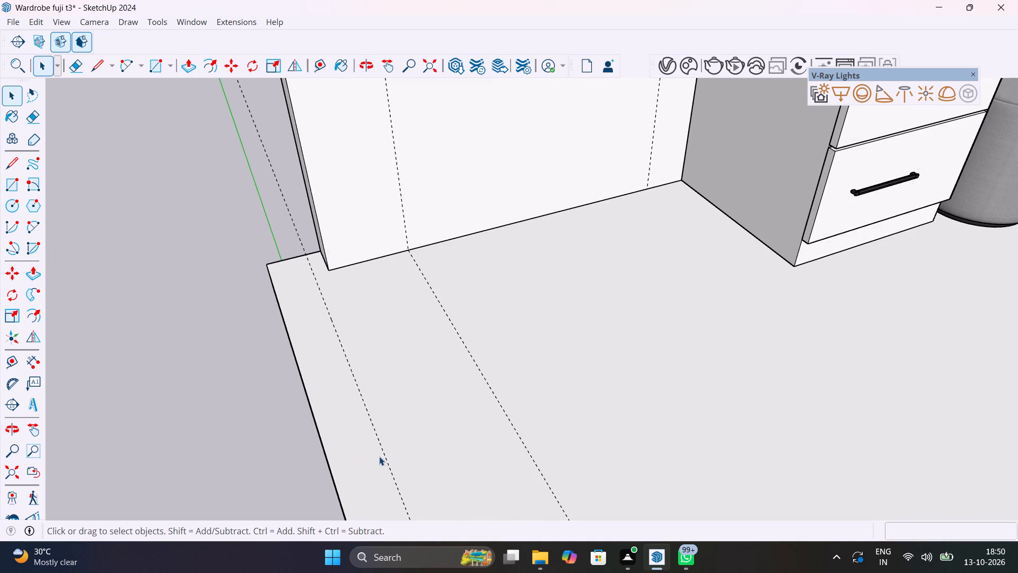
key("t")
left_click(381, 455)
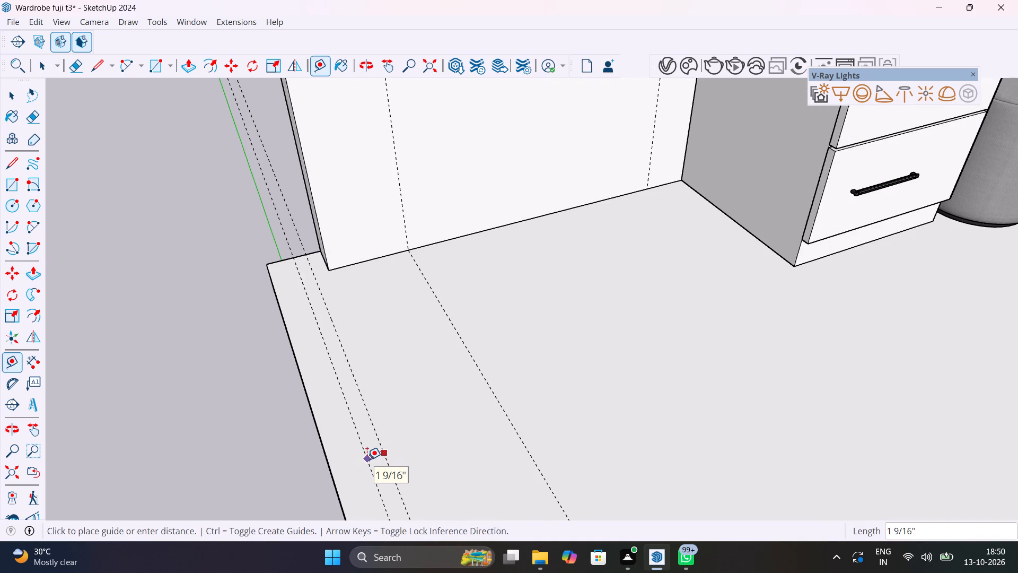
type("4.6\"")
key("Return")
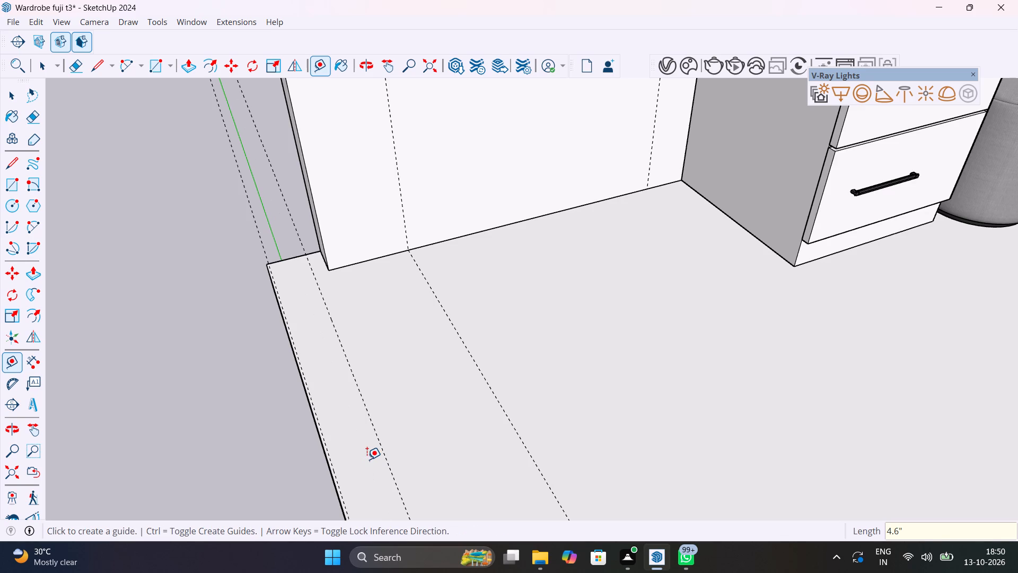
type("1.")
key("BackSpace")
key("BackSpace")
type("4.5\"")
key("Return")
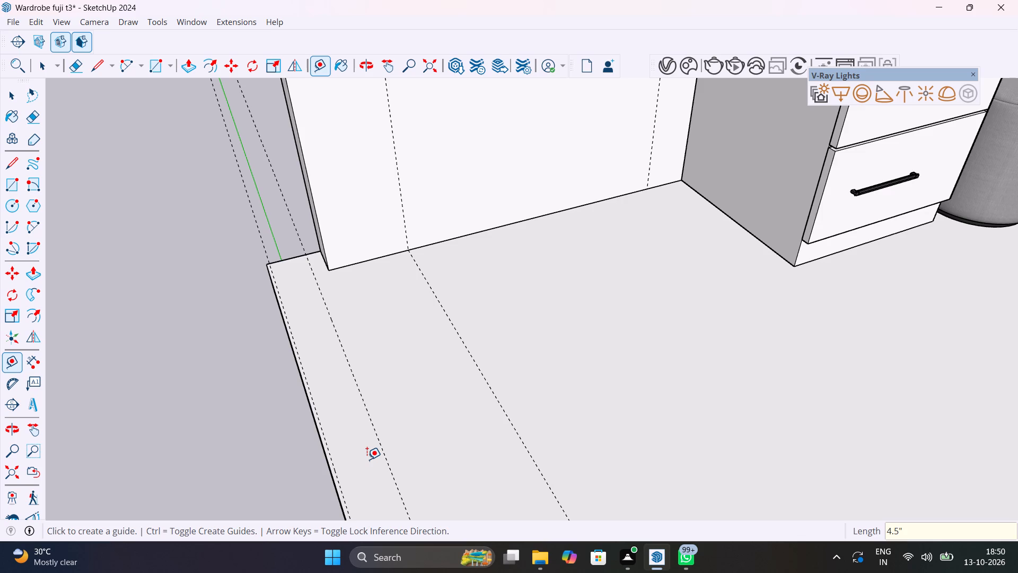
Draw a narrow rectangle on the floor between the two outer guides, spanning the slab's full 10' depth.
scroll(367, 459, "down", 10)
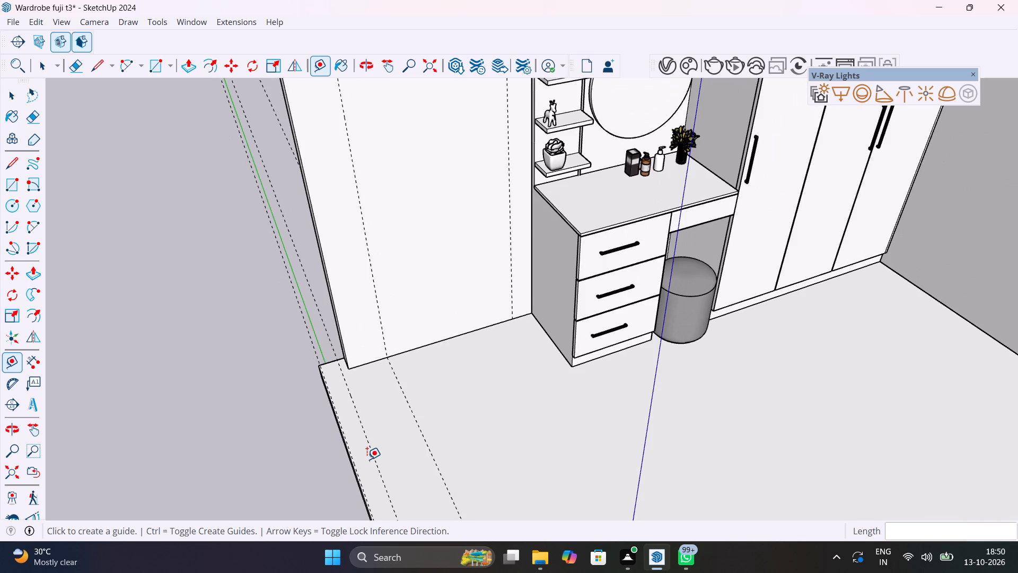
middle_click_drag(347, 453, 347, 335, "shift")
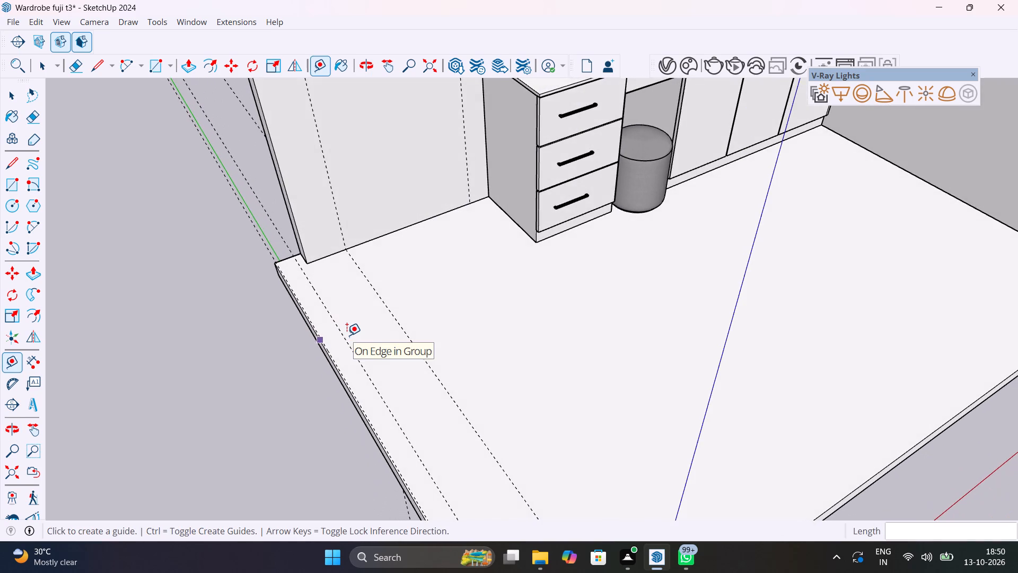
scroll(347, 335, "down", 7)
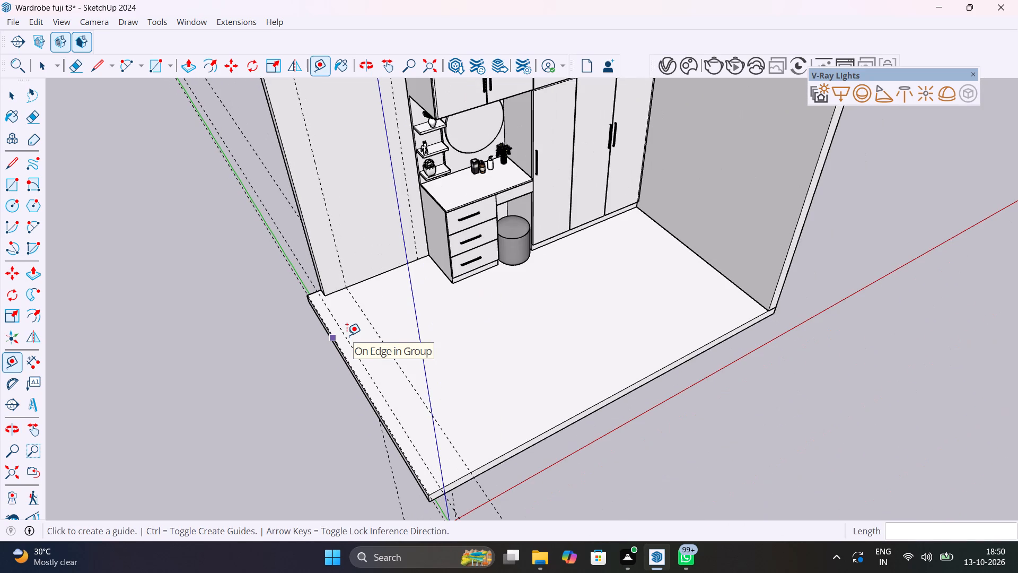
key("r")
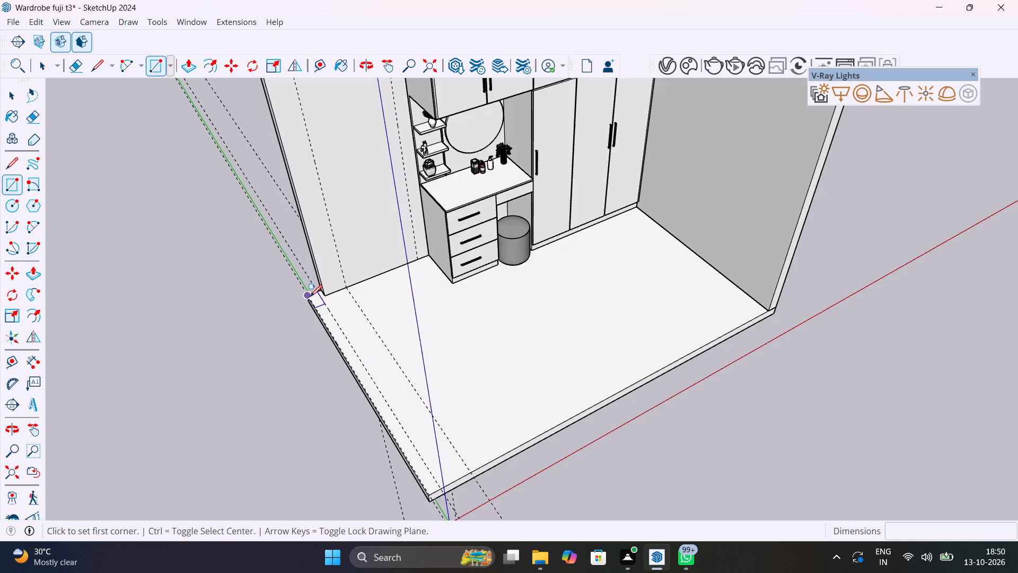
scroll(310, 297, "up", 20)
scroll(310, 297, "up", 1)
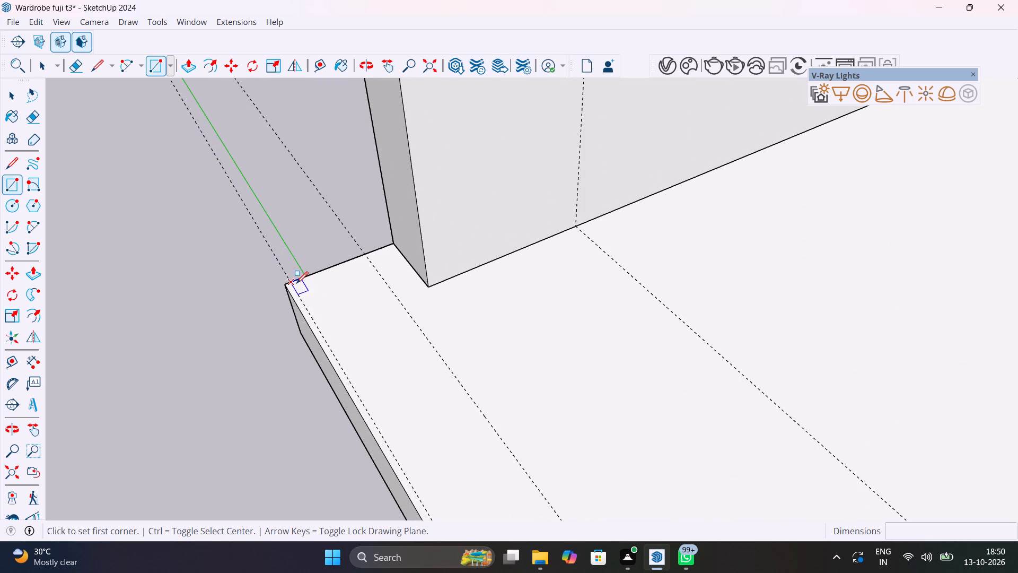
left_click(296, 283)
scroll(327, 297, "down", 14)
scroll(367, 352, "down", 16)
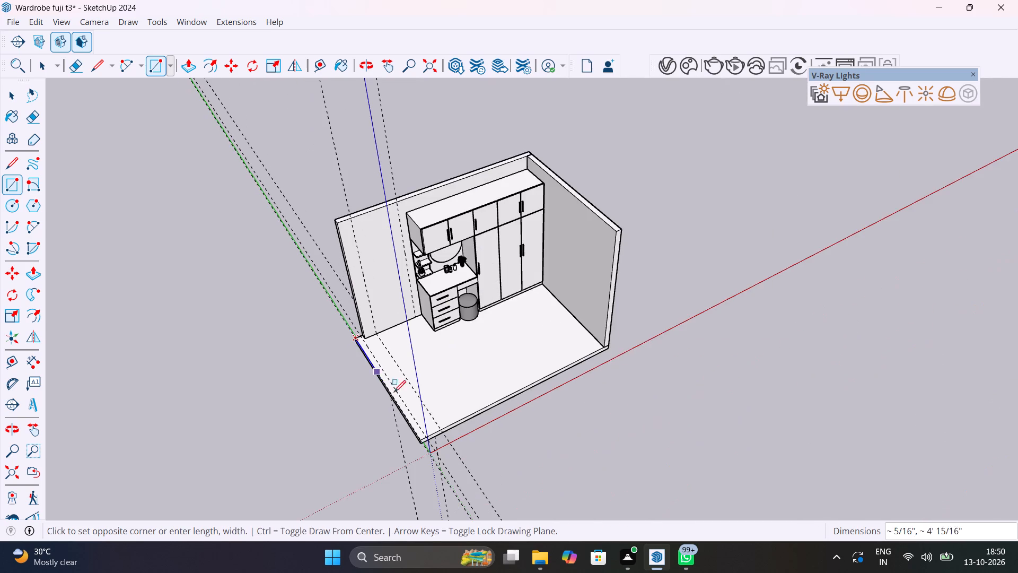
scroll(422, 439, "up", 20)
scroll(422, 439, "up", 5)
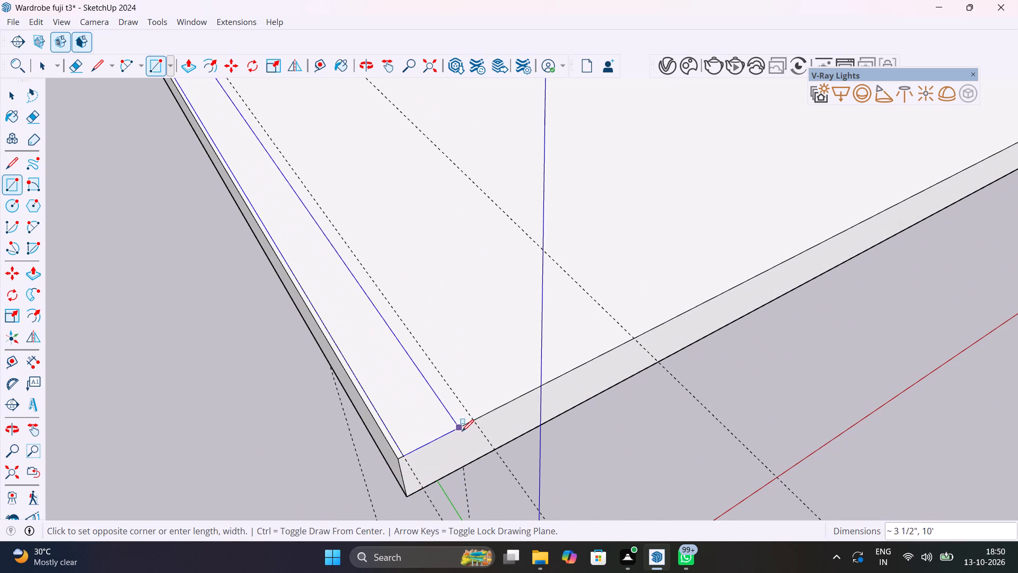
left_click(472, 420)
key("space")
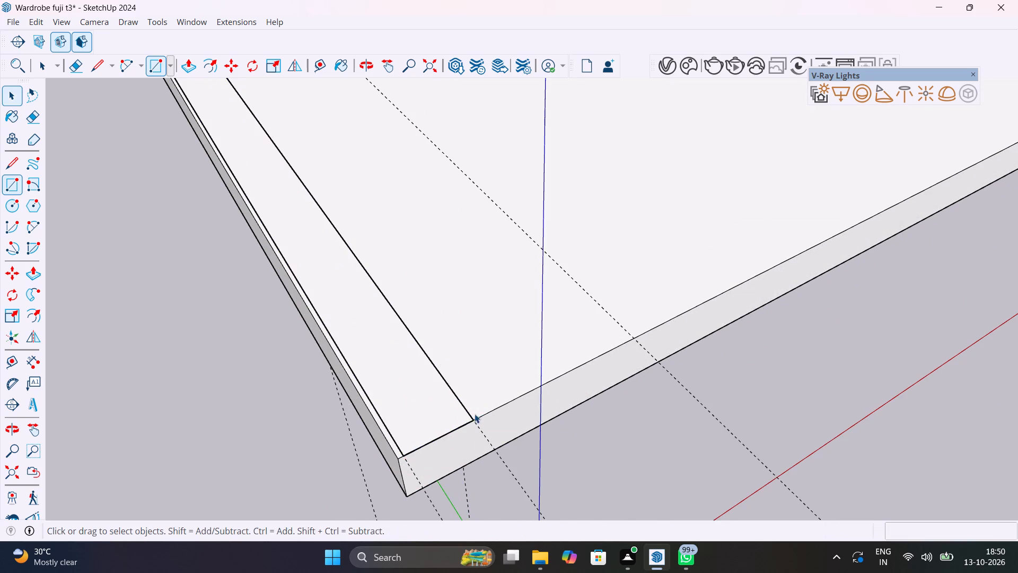
Group the narrow rectangle drawn on the floor between the two outer guides, including its edges.
scroll(380, 441, "down", 6)
middle_click_drag(380, 441, 592, 367)
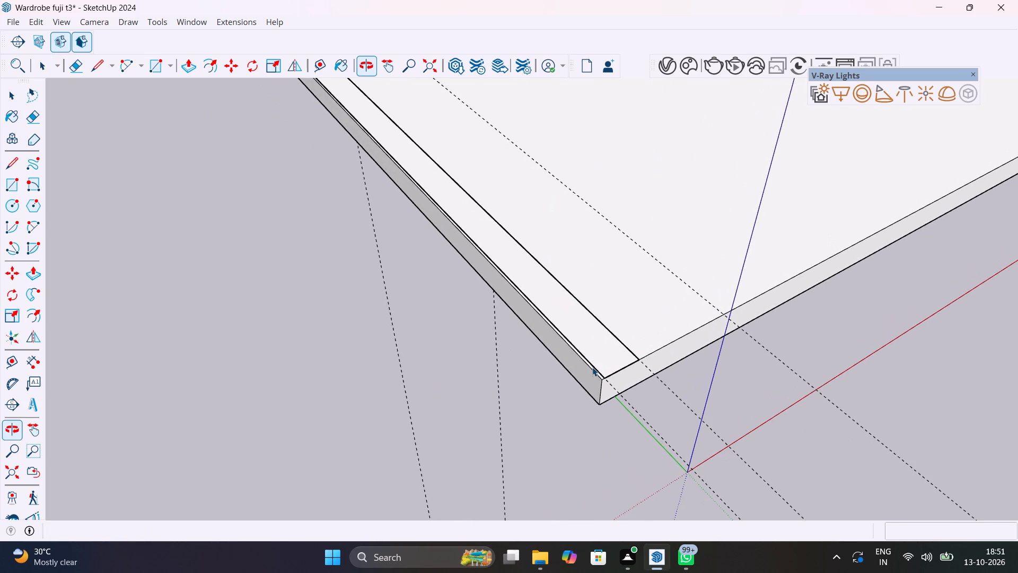
triple_click(595, 351)
right_click(595, 351)
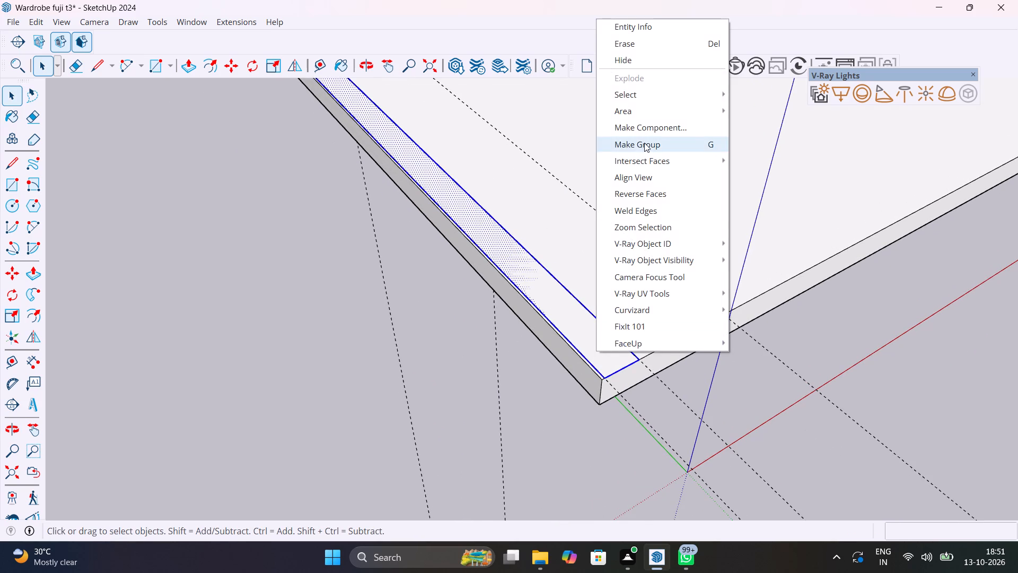
left_click(644, 143)
Inside the new group, extrude the narrow rectangle up 10' to match the top of the opposite side wall.
double_click(582, 322)
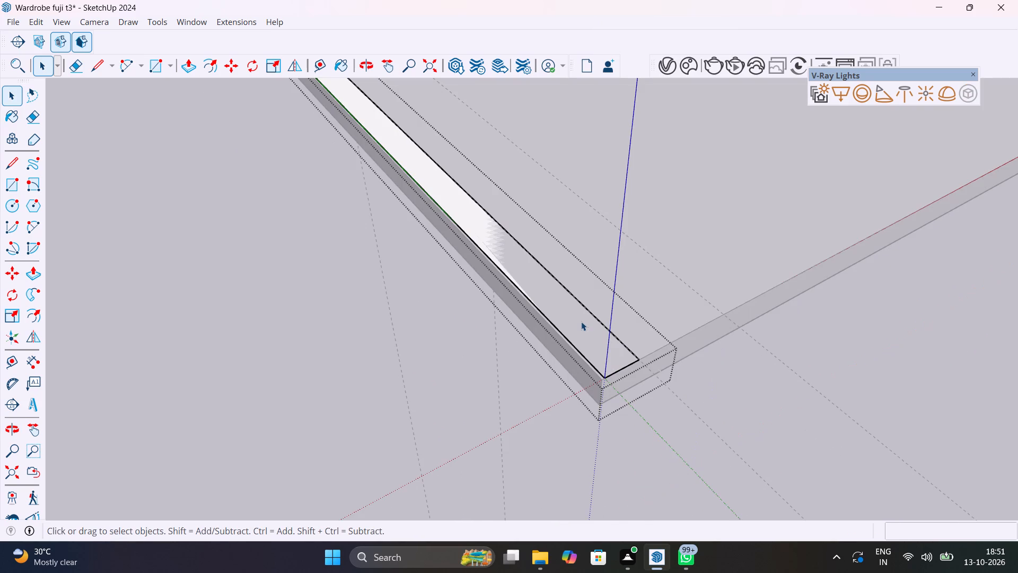
key("p")
left_click(581, 322)
scroll(577, 293, "down", 14)
middle_click_drag(575, 292, 457, 484, "shift")
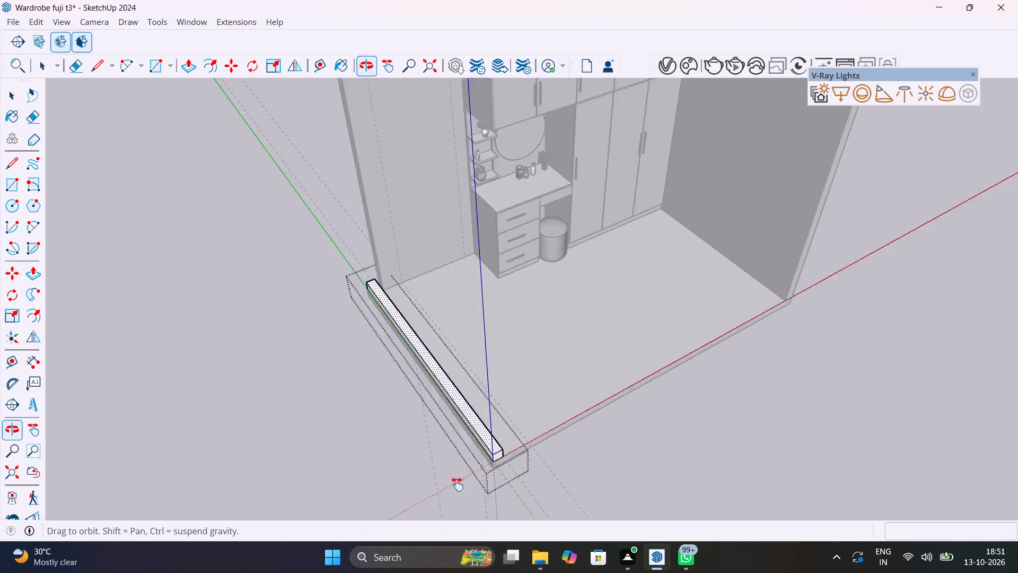
middle_click_drag(457, 484, 422, 544, "shift")
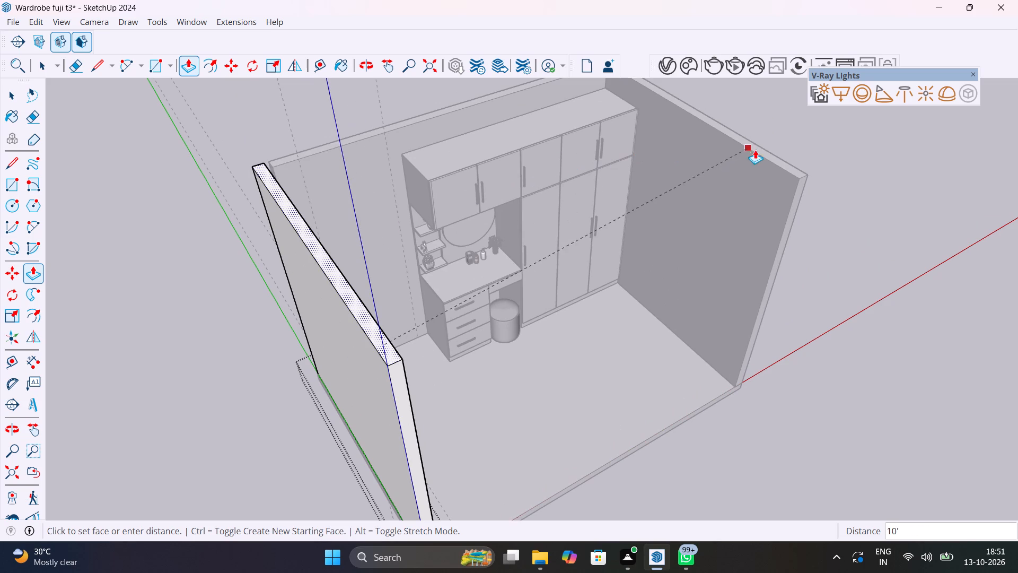
left_click(763, 150)
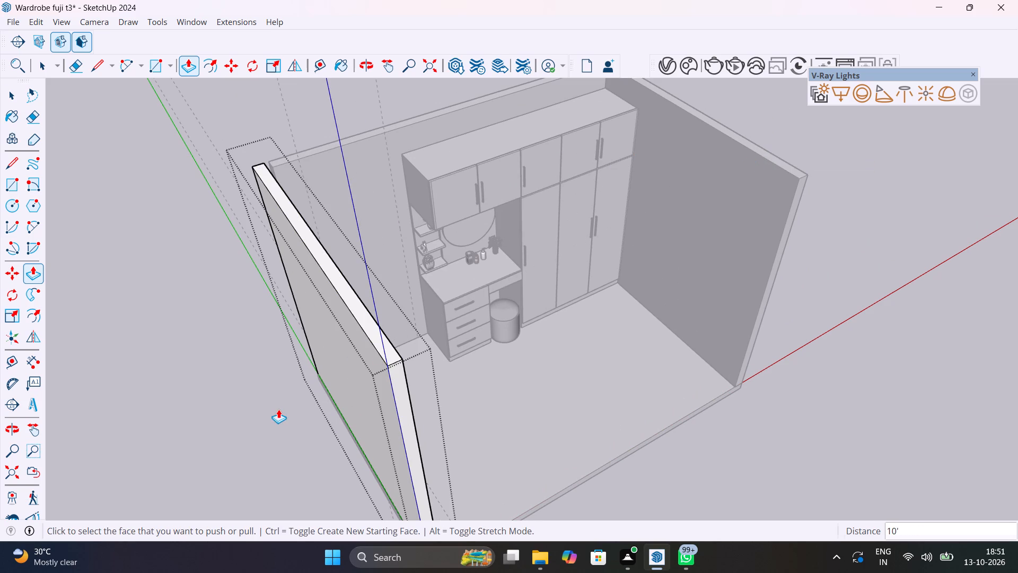
key("space")
left_click(283, 436)
Push the floor slab's outer side face inward about 5/16" so it sits flush with the new wall's outer face.
scroll(335, 411, "up", 16)
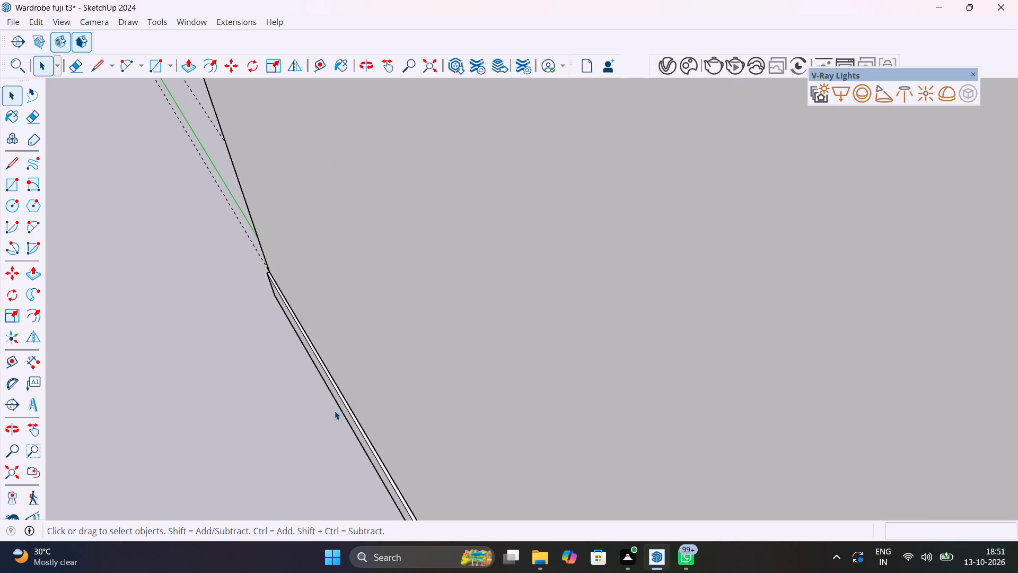
middle_click_drag(335, 411, 704, 417, "shift")
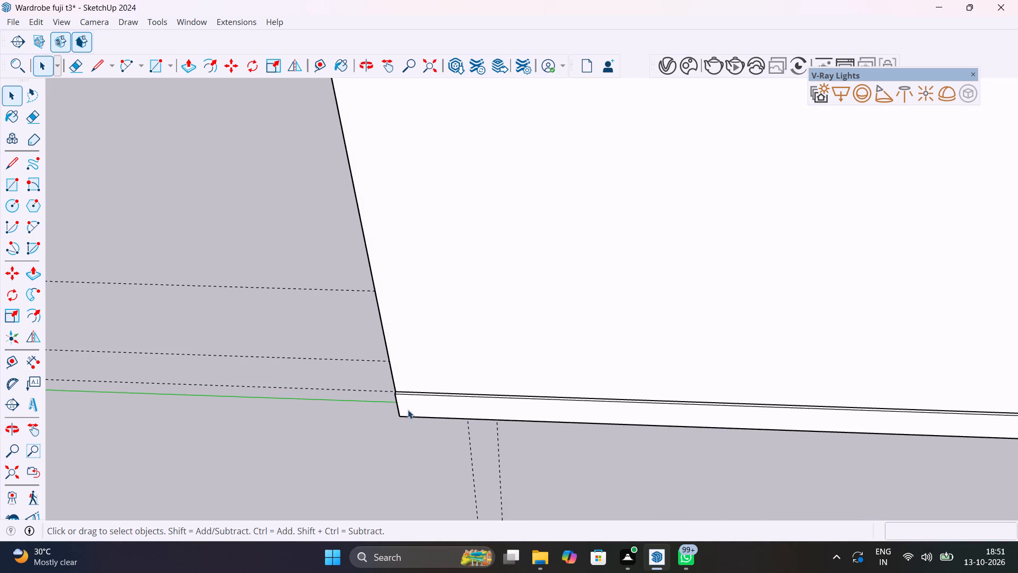
scroll(411, 407, "up", 6)
middle_click_drag(392, 419, 642, 411)
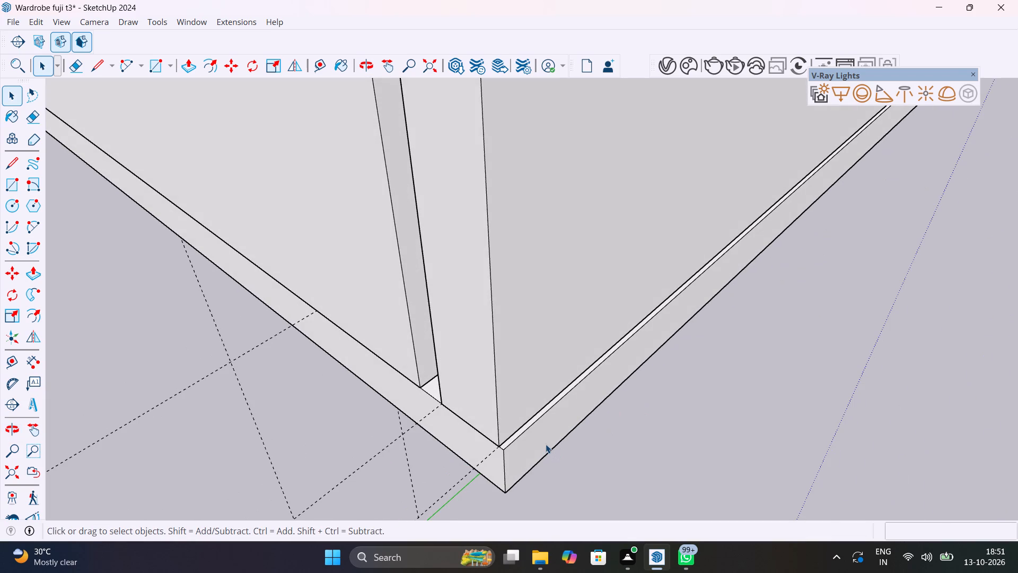
left_click(546, 444)
double_click(545, 444)
left_click(545, 444)
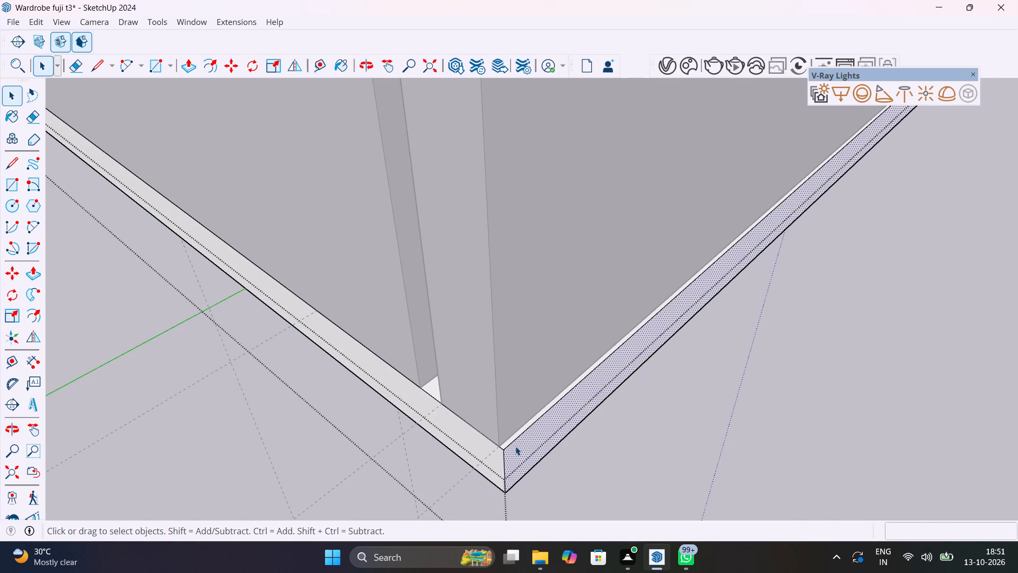
key("p")
left_click(515, 446)
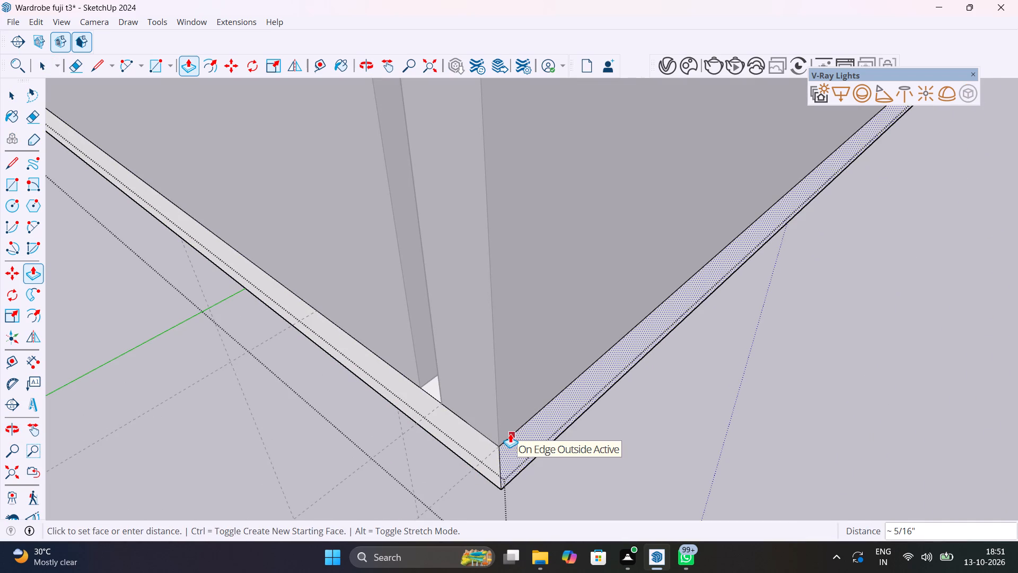
left_click(510, 433)
key("space")
left_click(596, 484)
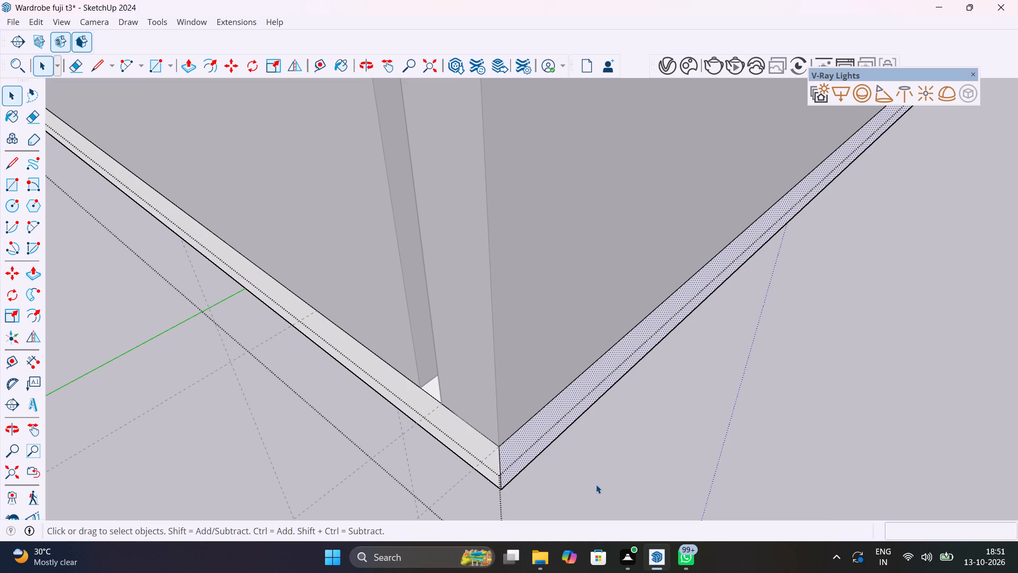
left_click(596, 484)
Pull the back wall's end face about 1 7/8" to close the gap with the new side wall.
scroll(595, 483, "down", 6)
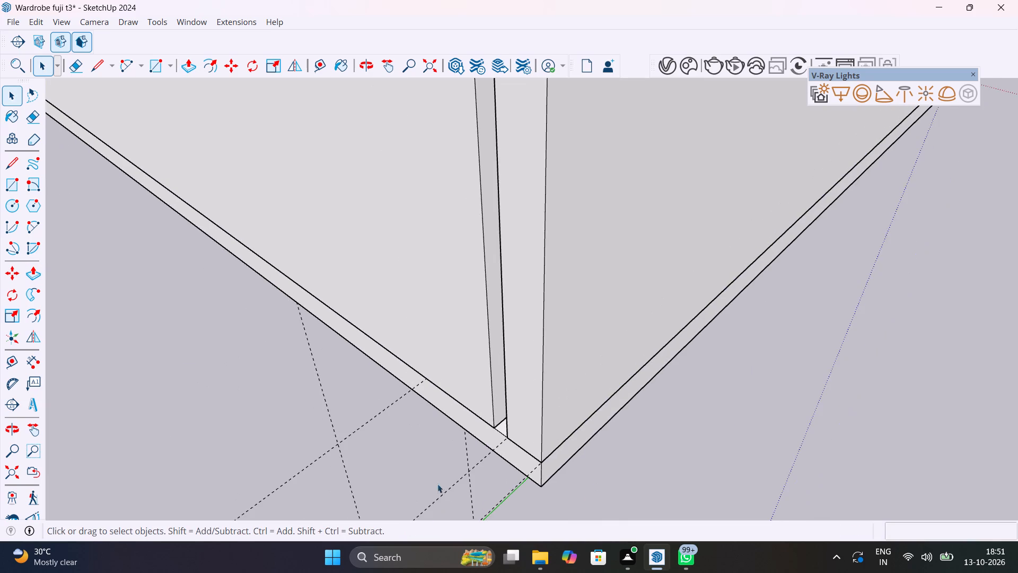
middle_click_drag(424, 480, 477, 539, "shift")
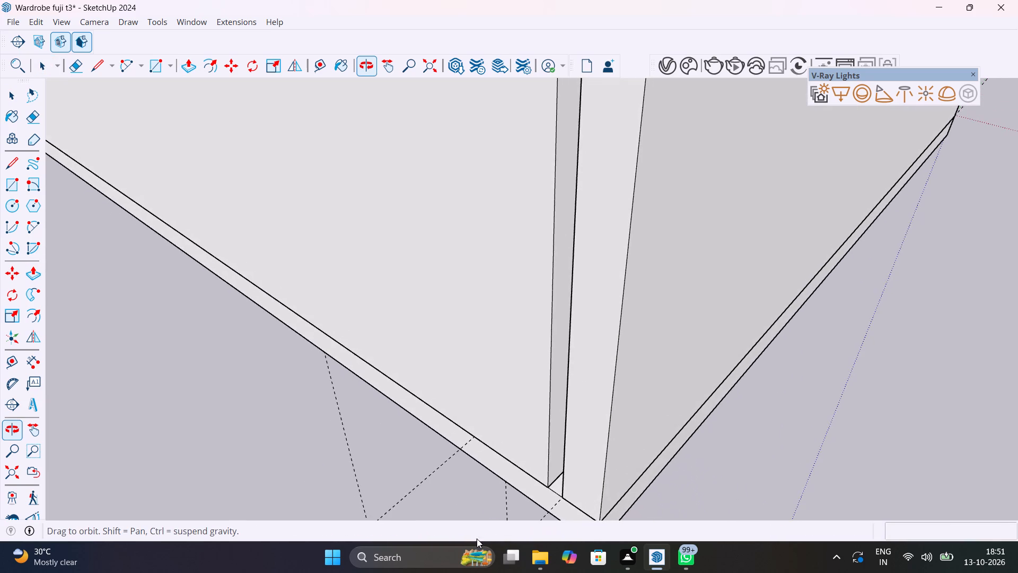
scroll(501, 476, "down", 18)
scroll(491, 283, "up", 11)
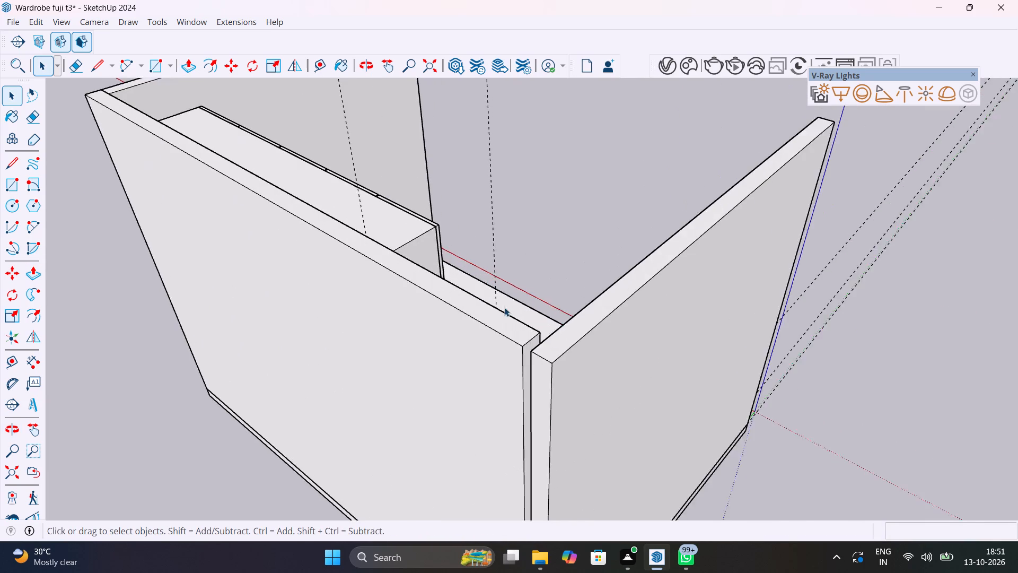
middle_click_drag(504, 346, 367, 328, "shift")
left_click(412, 384)
triple_click(412, 384)
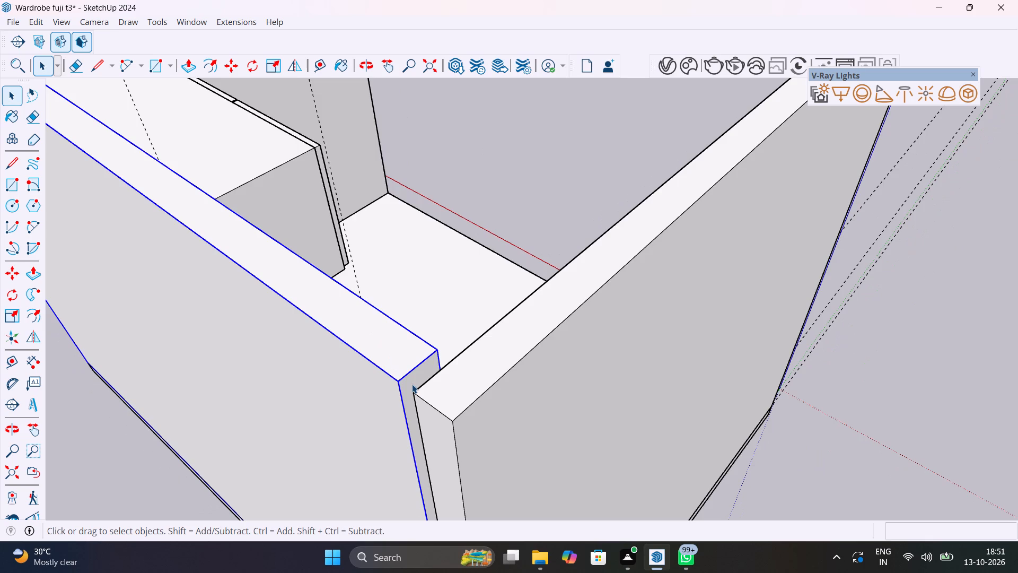
left_click(412, 384)
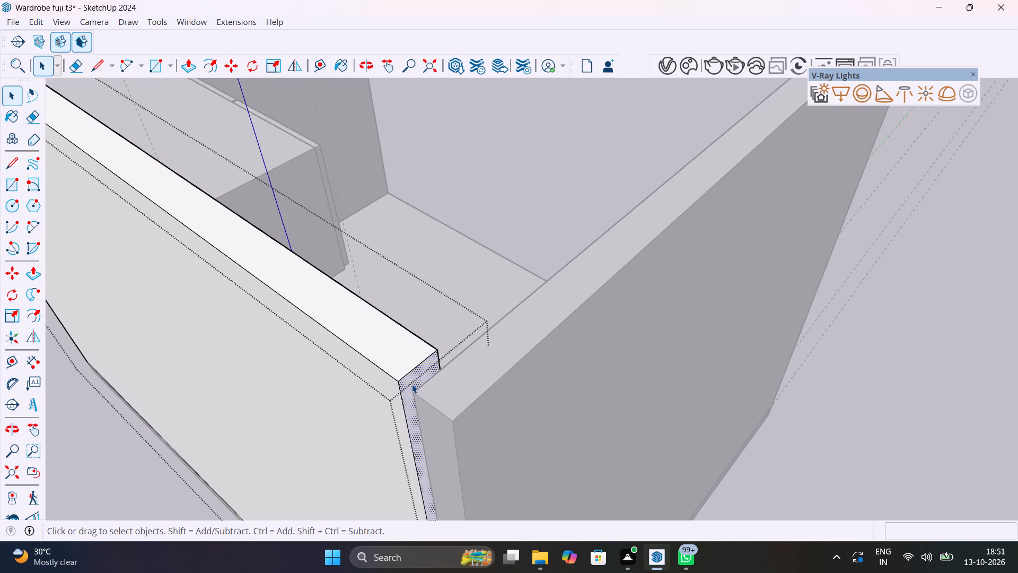
key("p")
left_click(412, 384)
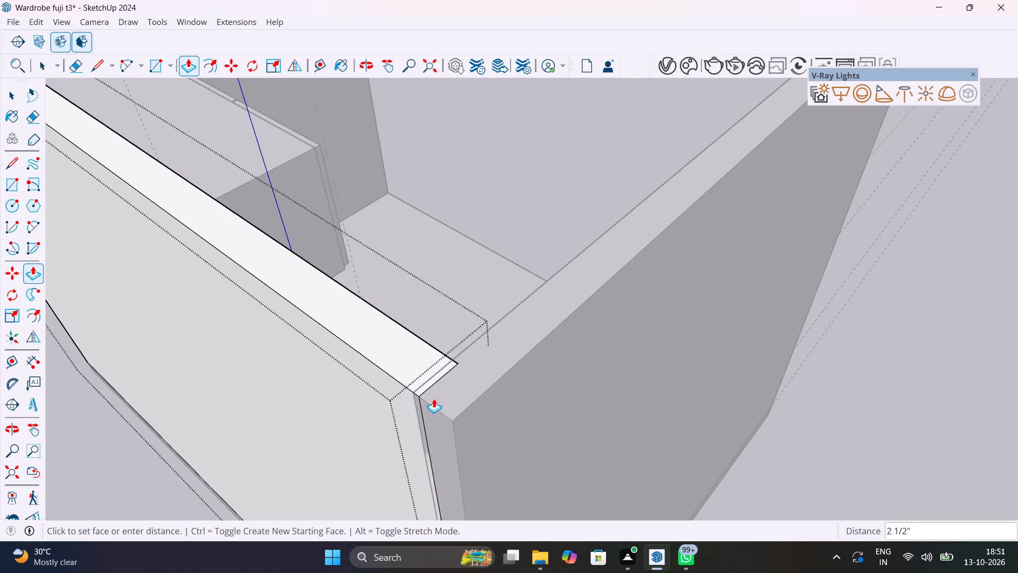
left_click(441, 364)
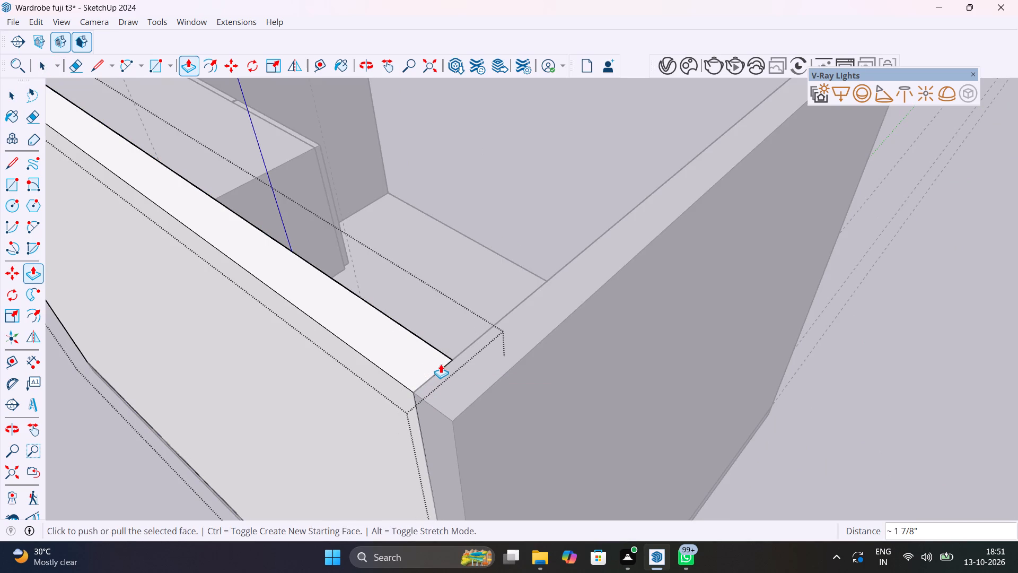
key("space")
left_click(128, 493)
Place a horizontal guide on the back wall 7' above the floor, beside the dressing table.
scroll(205, 454, "down", 6)
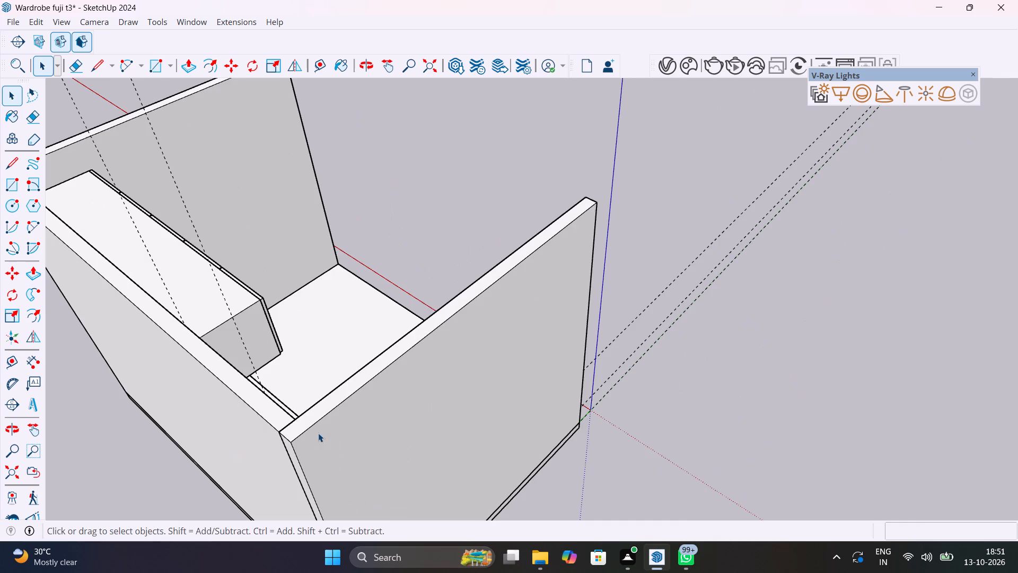
middle_click_drag(309, 432, 0, 428)
scroll(0, 428, "up", 1)
middle_click_drag(409, 349, 138, 418, "shift")
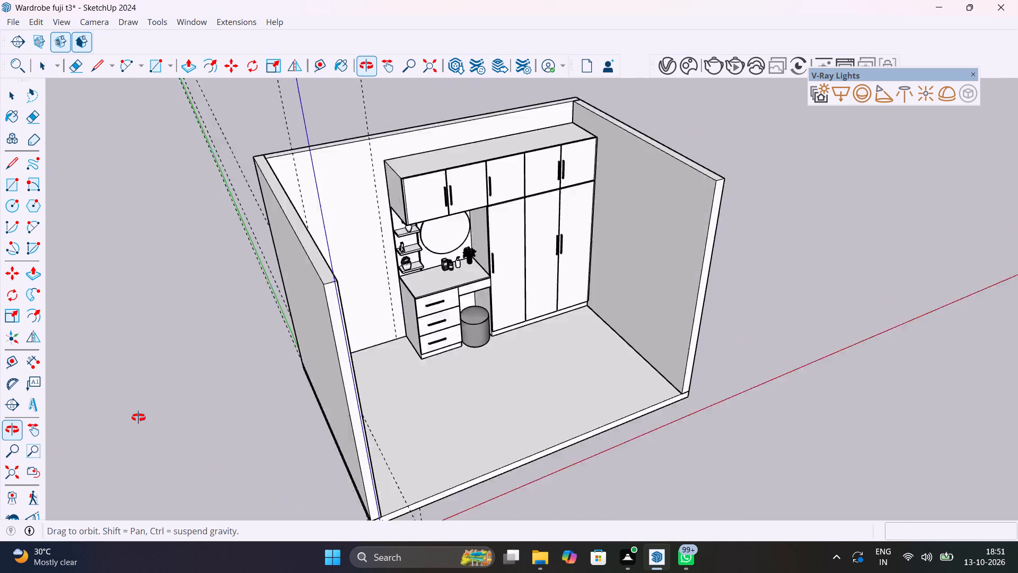
middle_click_drag(138, 418, 78, 404, "shift")
scroll(398, 310, "up", 3, "shift")
middle_click_drag(396, 312, 387, 439, "shift")
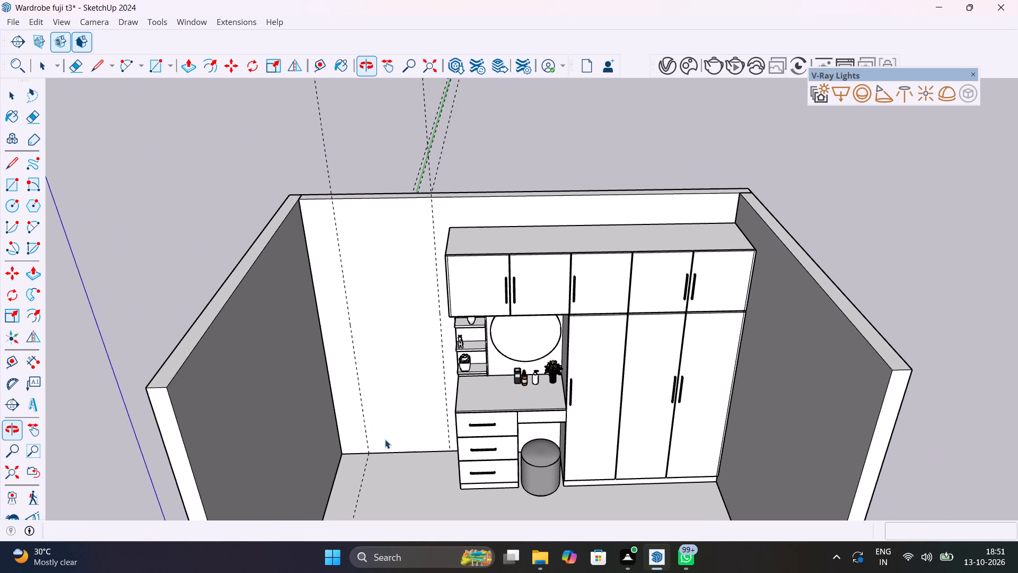
key("t")
left_click(396, 449)
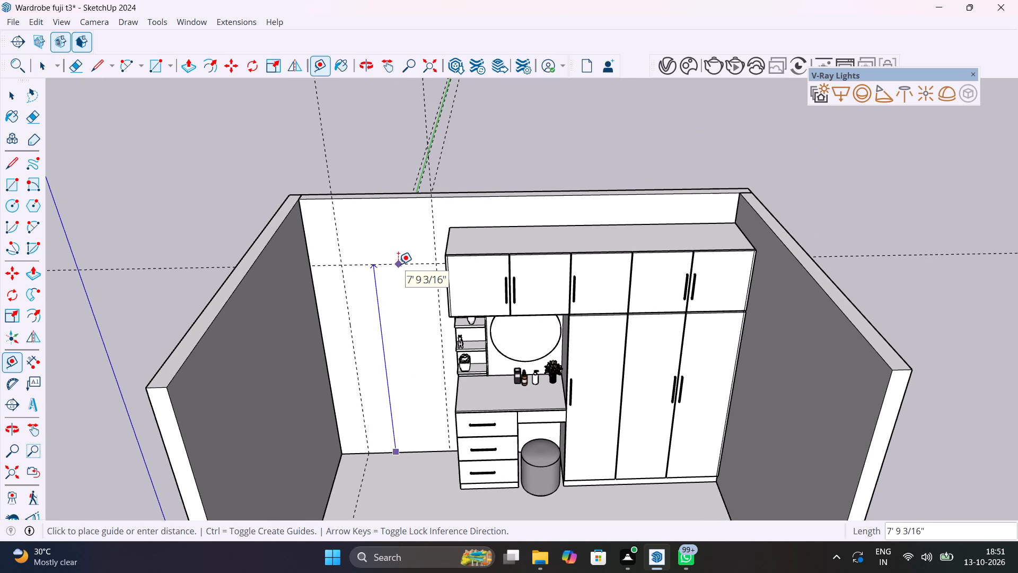
type("7'")
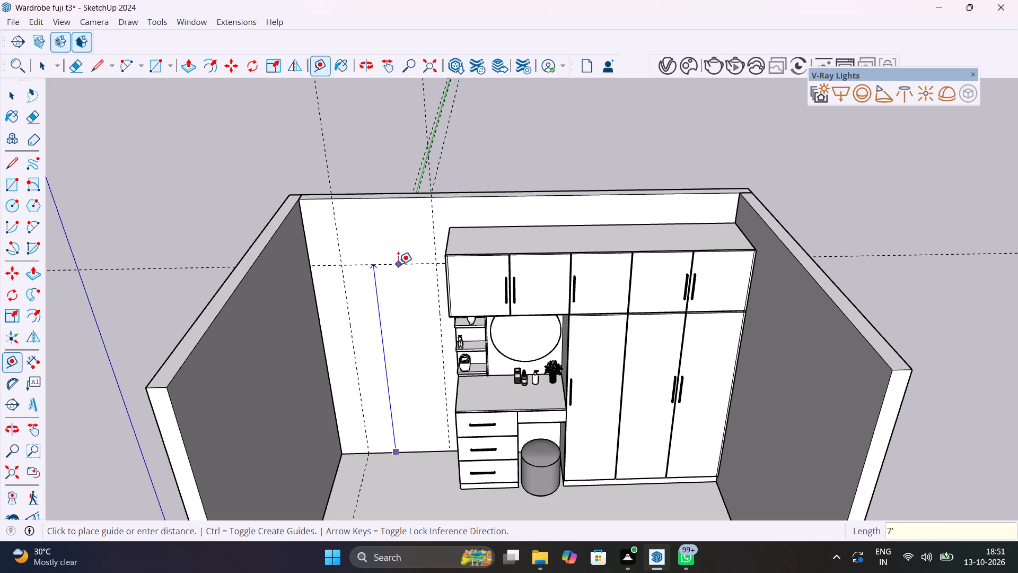
key("Return")
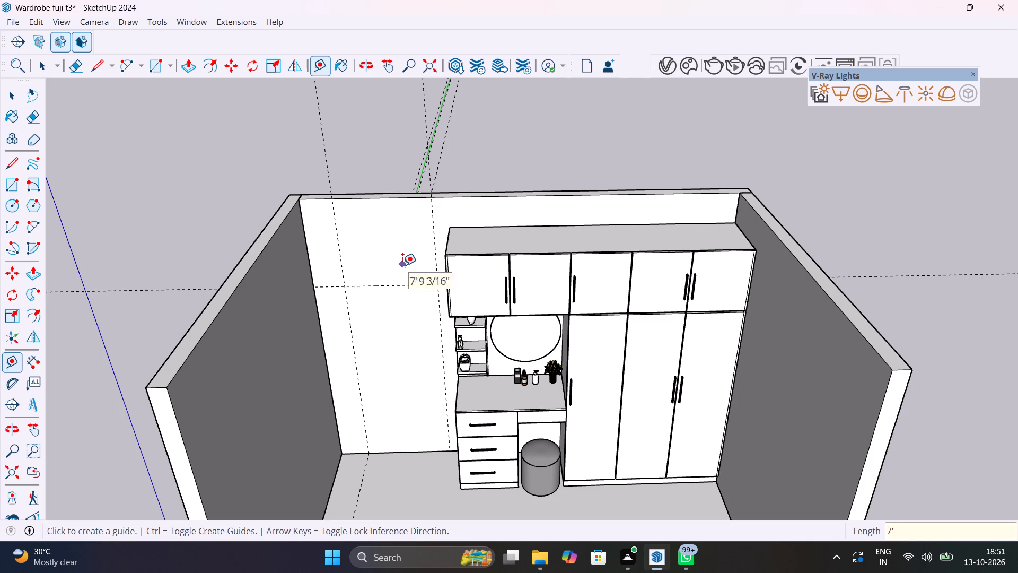
Inside the back wall group, draw a 3' by 7' doorway rectangle between the two vertical guides, from the 7' guide to the floor.
scroll(413, 279, "up", 7)
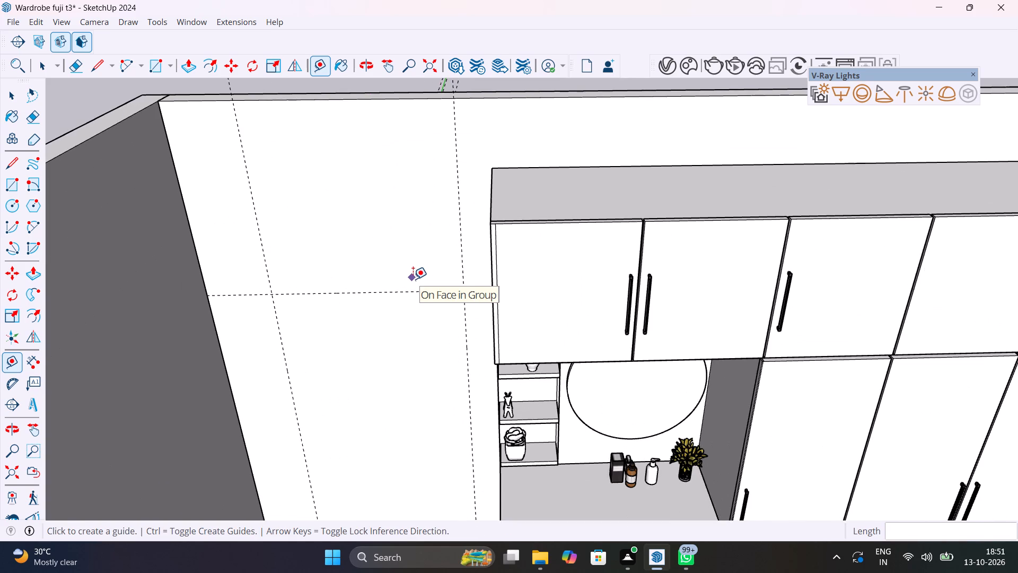
scroll(413, 279, "down", 4)
key("space")
double_click(413, 279)
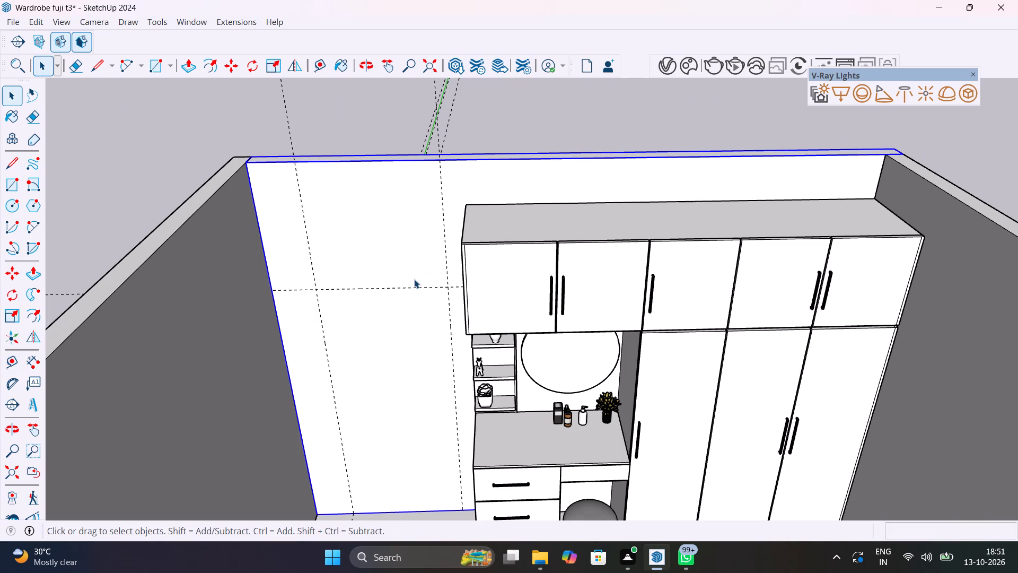
double_click(410, 300)
key("r")
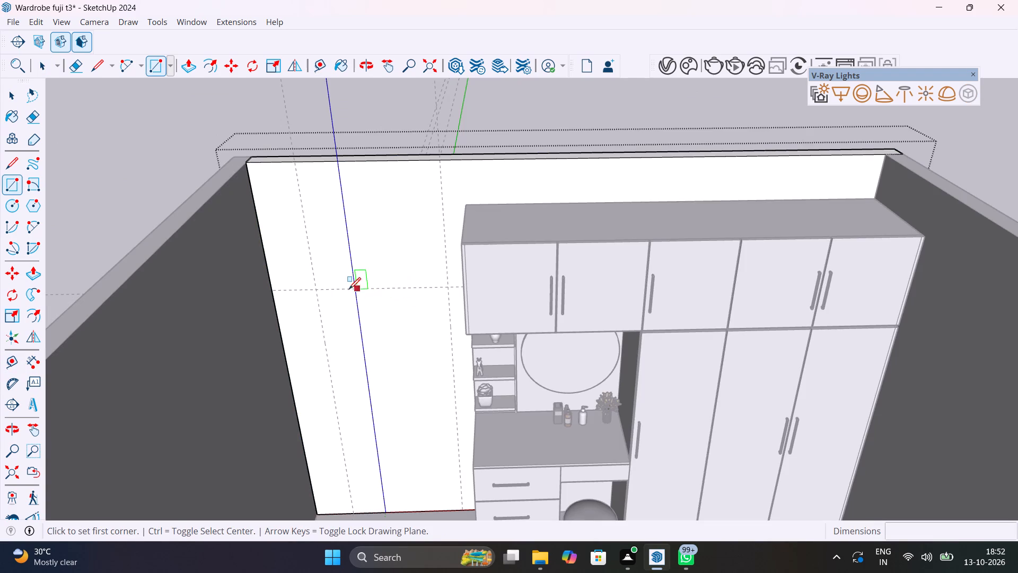
left_click(318, 292)
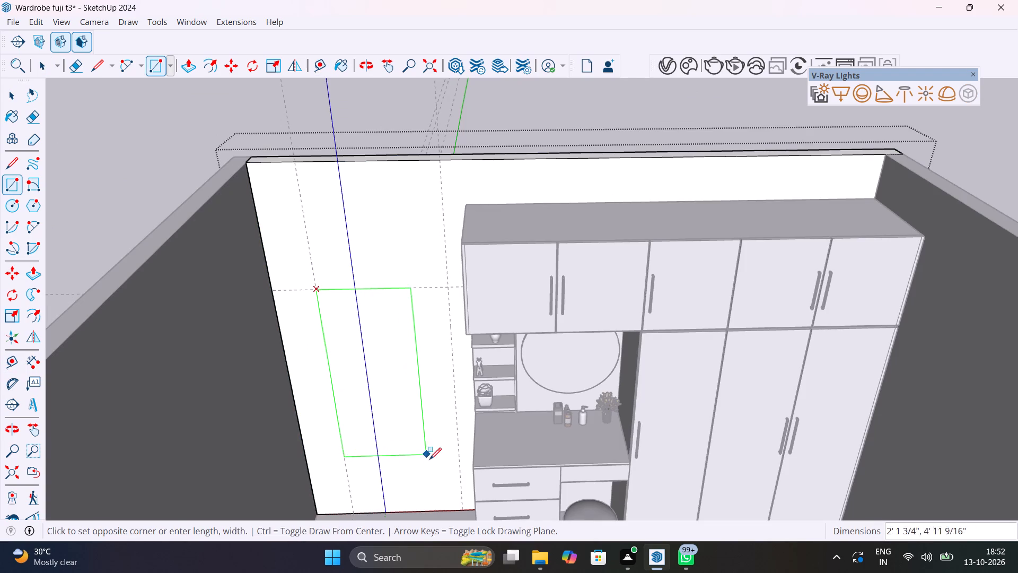
left_click(463, 510)
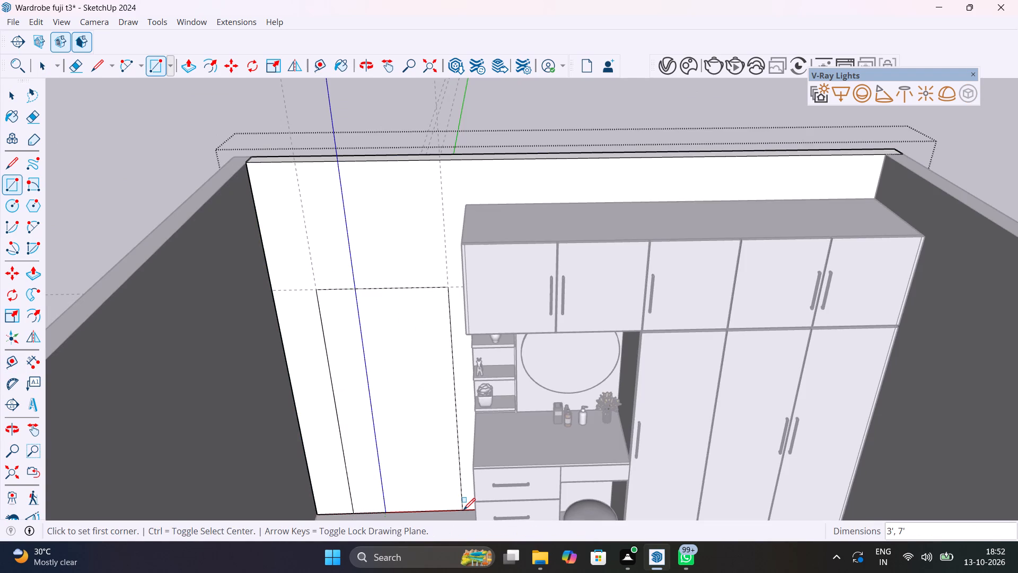
Push the doorway rectangle about 4 5/8" through the back wall's full thickness to cut the opening, and leave the group.
key("p")
left_click(418, 443)
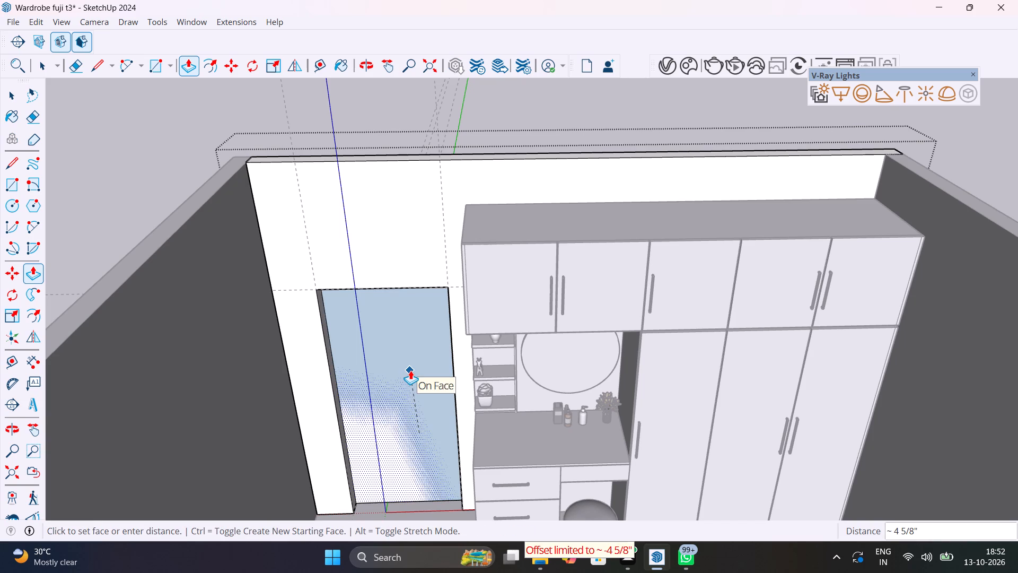
left_click(410, 370)
key("space")
scroll(413, 373, "down", 13)
left_click(707, 194)
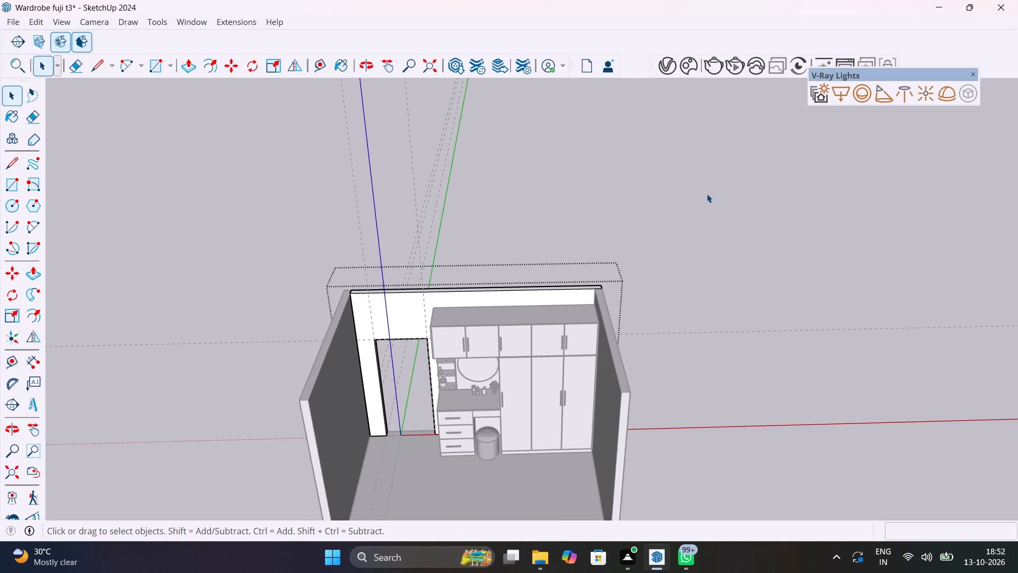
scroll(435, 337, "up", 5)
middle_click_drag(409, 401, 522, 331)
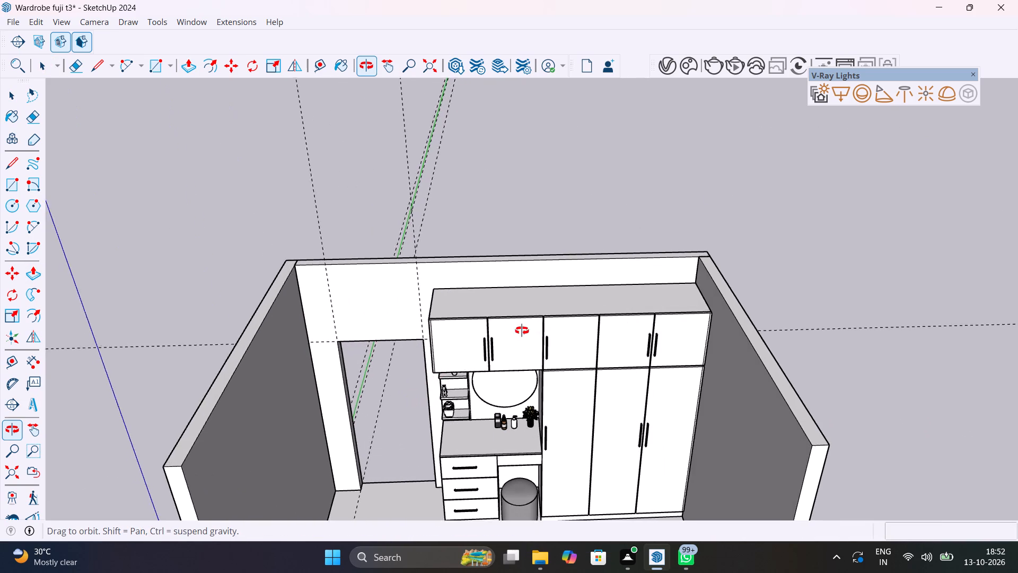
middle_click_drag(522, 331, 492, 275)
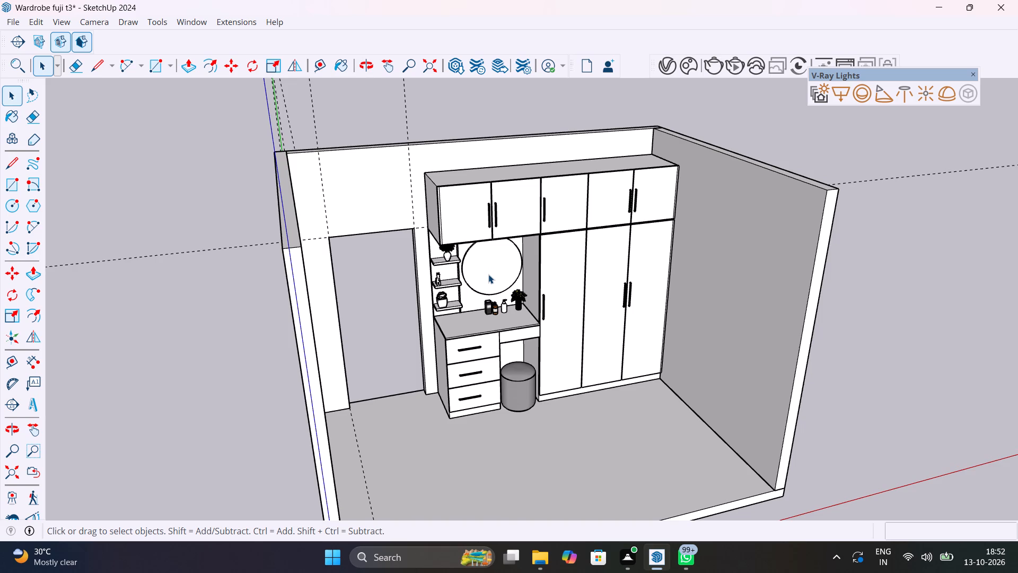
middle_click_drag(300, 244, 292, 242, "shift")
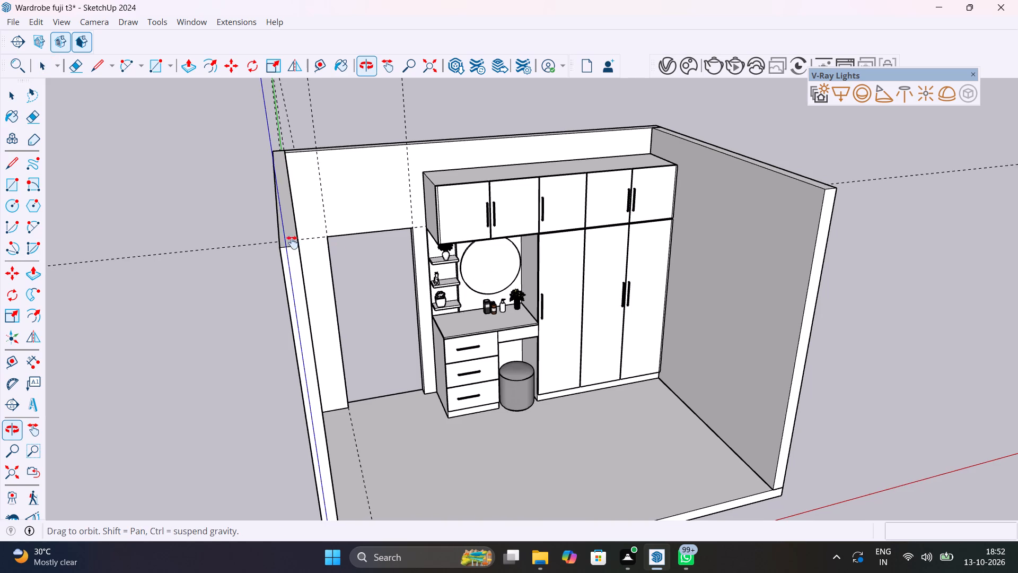
Examine the room with its new doorway, dressing table, wardrobe and floor from several angles.
middle_click_drag(292, 242, 242, 176, "shift")
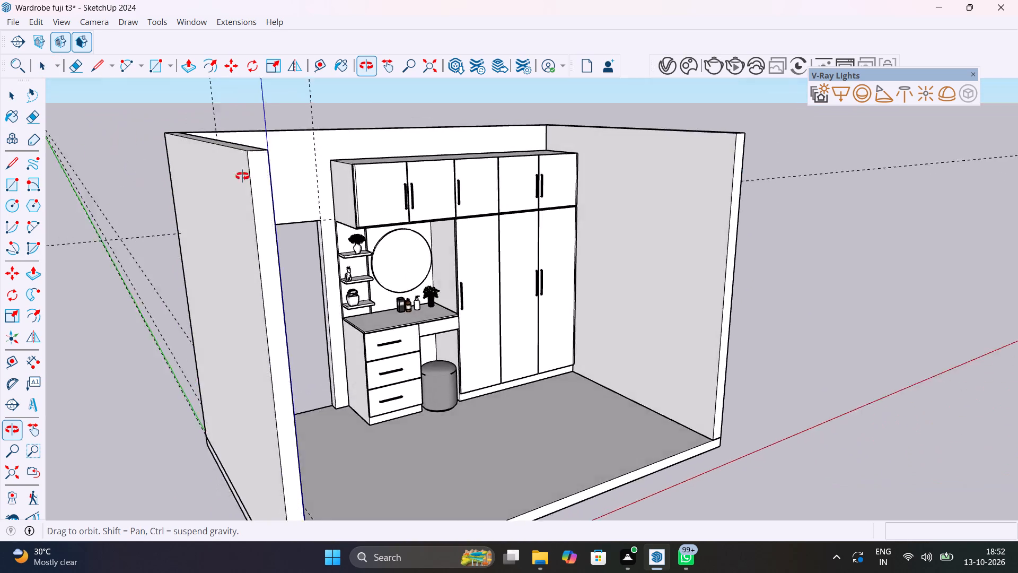
middle_click_drag(242, 176, 152, 189, "shift")
scroll(381, 216, "down", 3)
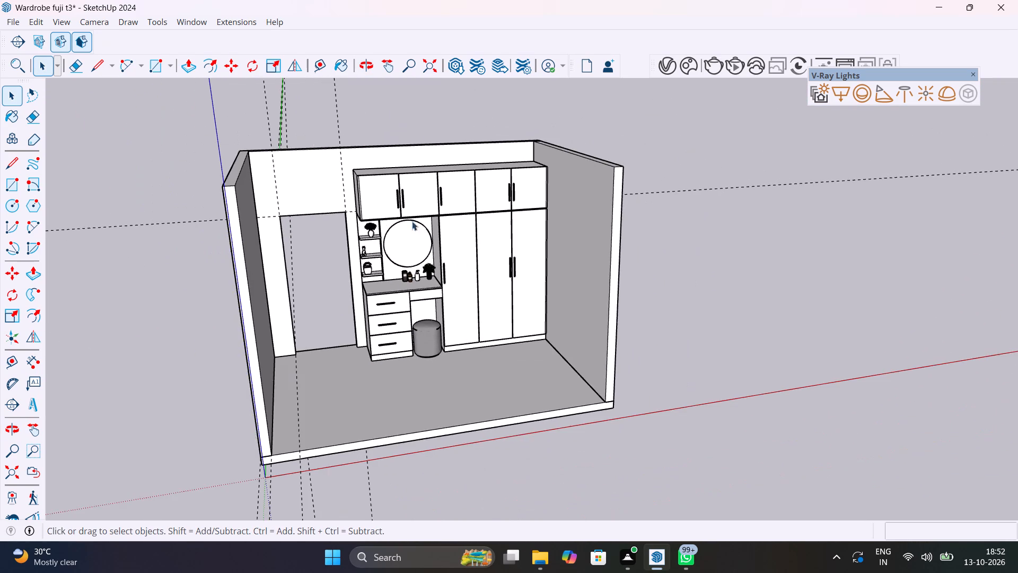
scroll(450, 238, "up", 9)
middle_click_drag(451, 242, 408, 241)
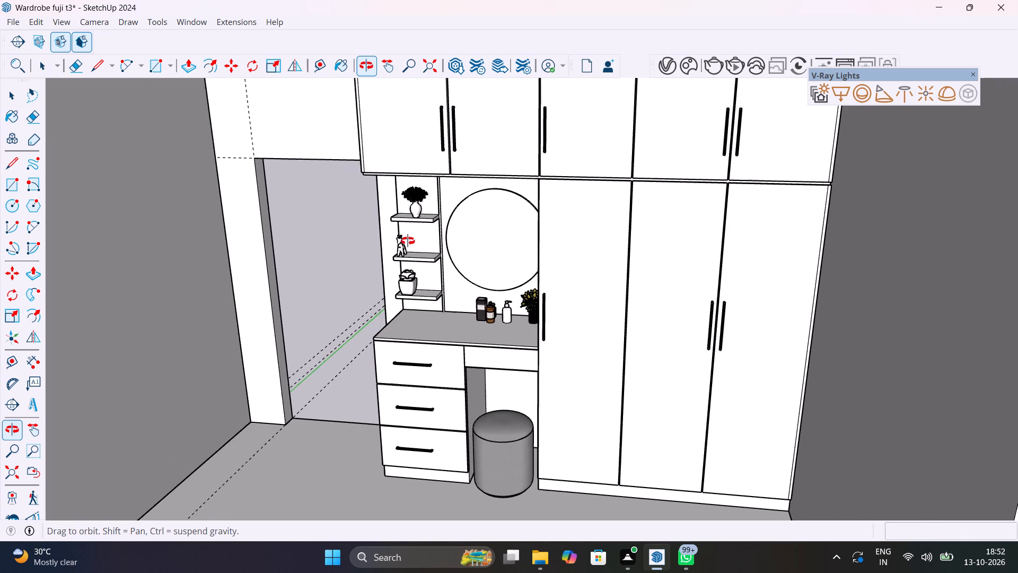
middle_click_drag(408, 241, 511, 314)
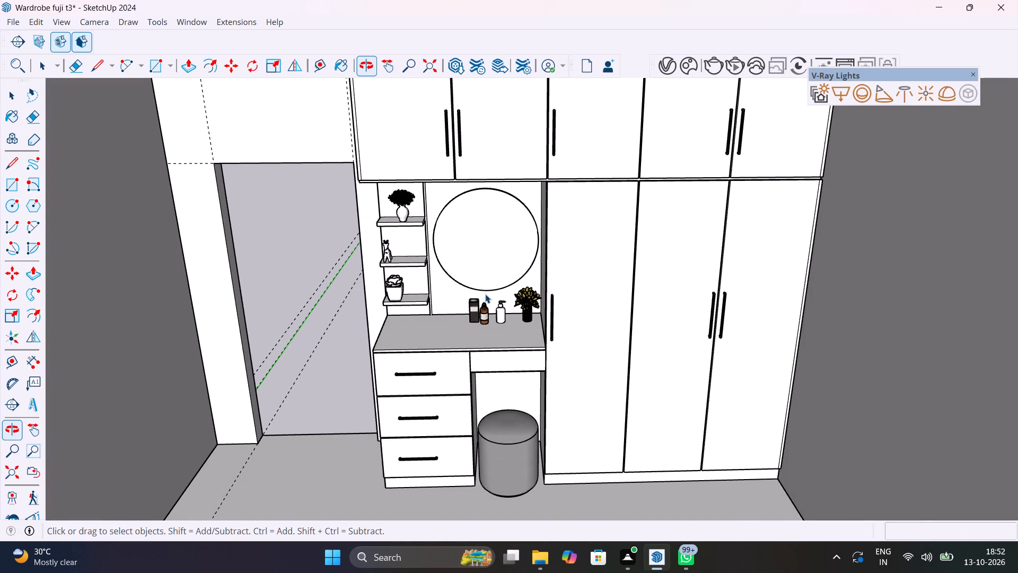
scroll(485, 294, "down", 5)
middle_click_drag(501, 292, 392, 250, "shift")
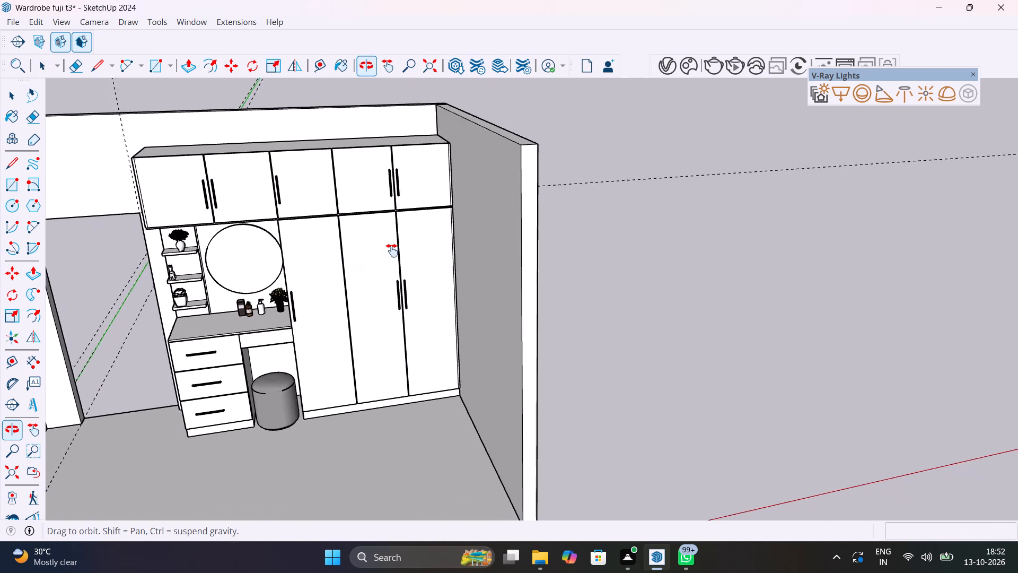
middle_click_drag(392, 250, 433, 257, "shift")
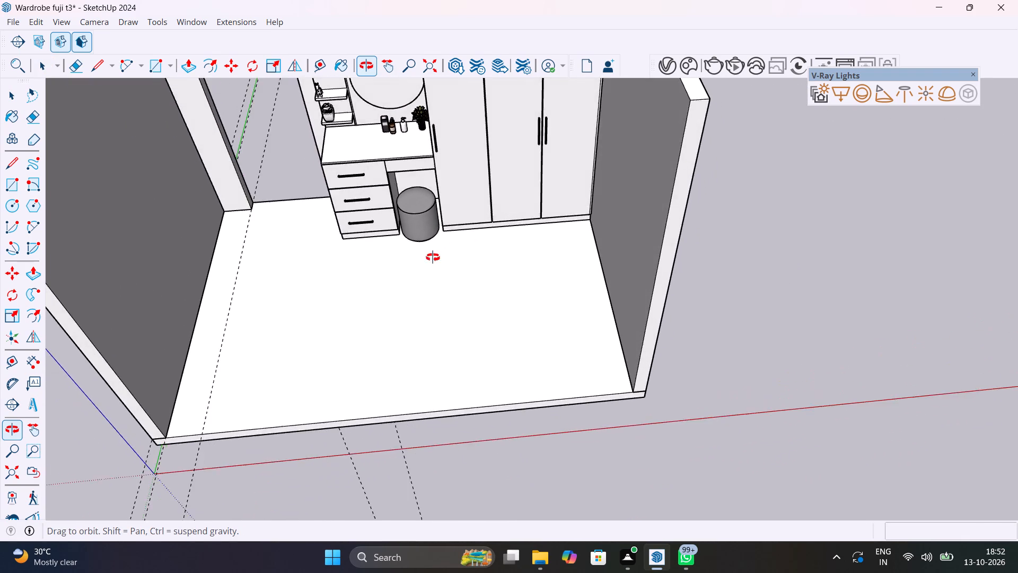
middle_click_drag(433, 257, 425, 285, "shift")
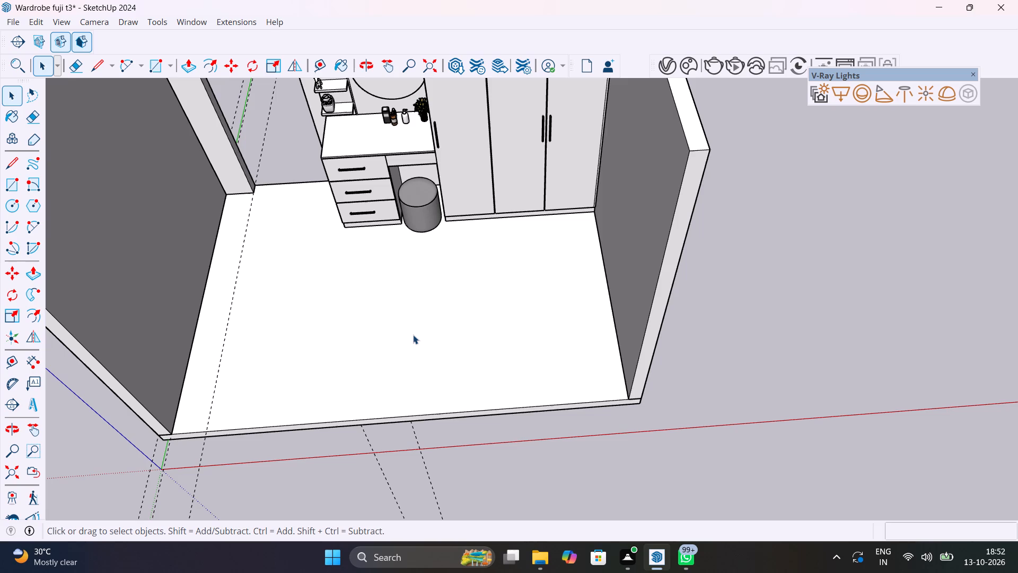
scroll(422, 310, "down", 1, "shift")
middle_click(497, 397, "shift")
middle_click_drag(413, 284, 511, 362, "shift")
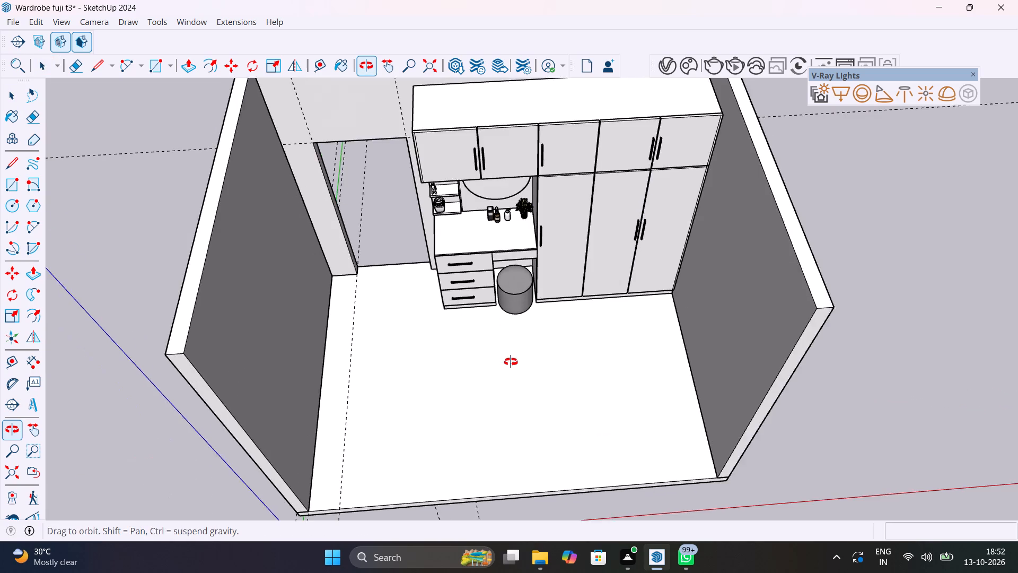
middle_click_drag(511, 362, 514, 285, "shift")
Search the 3D Warehouse for "door" and load the 1.2 MB brown wooden model named DOOR directly into the model.
left_click(203, 24)
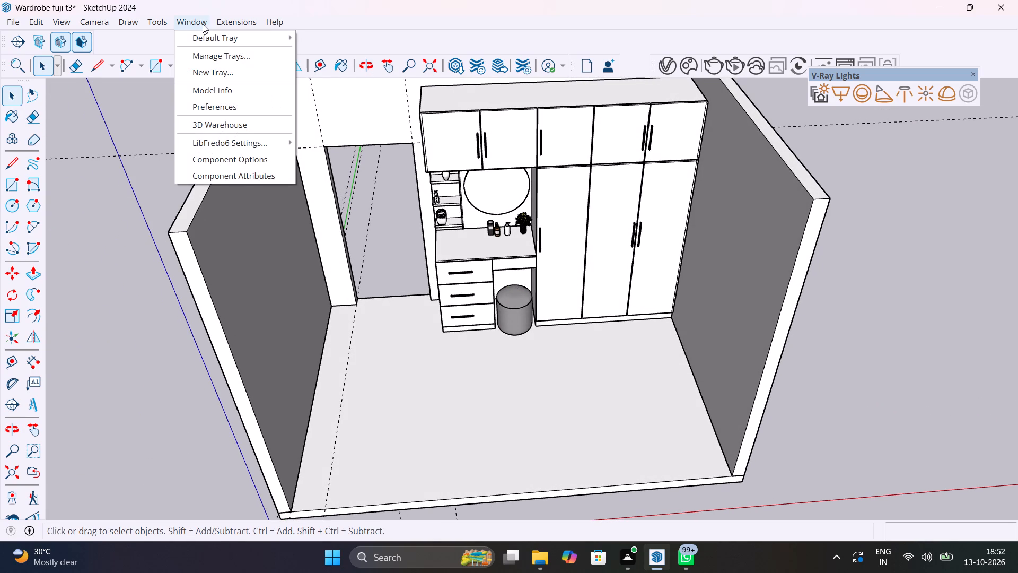
left_click(239, 125)
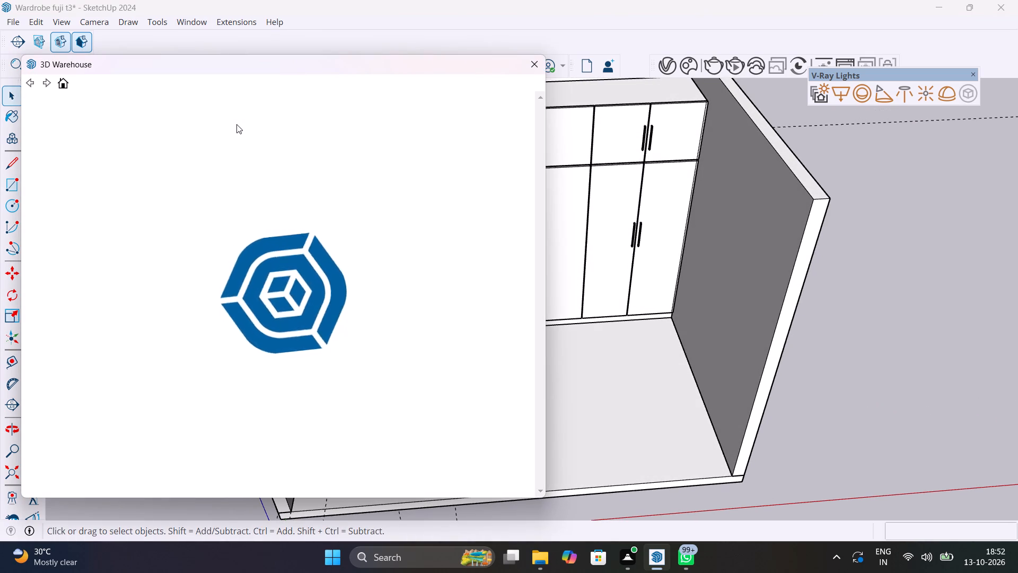
left_click(382, 112)
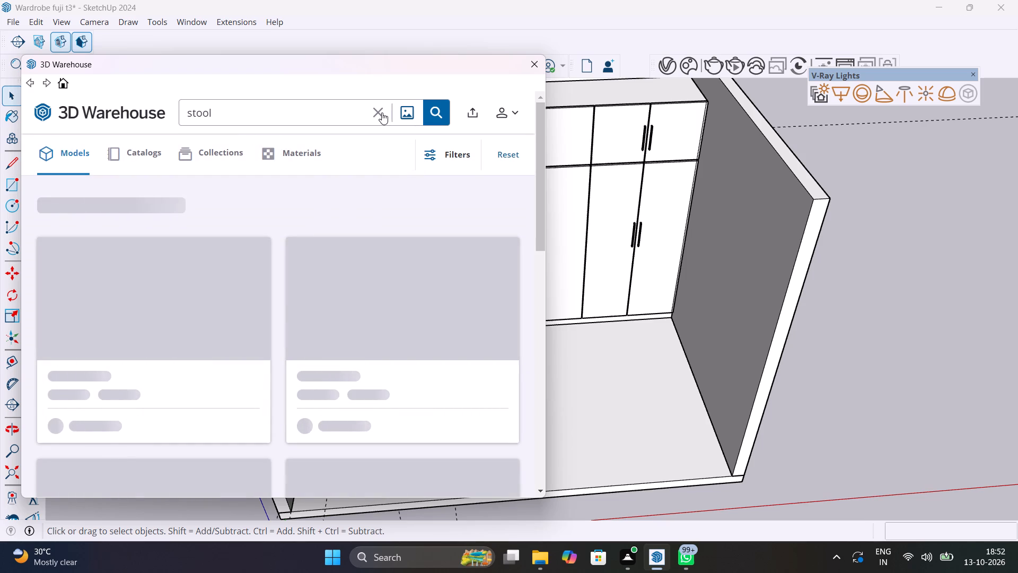
type("door")
key("Return")
scroll(380, 279, "down", 3)
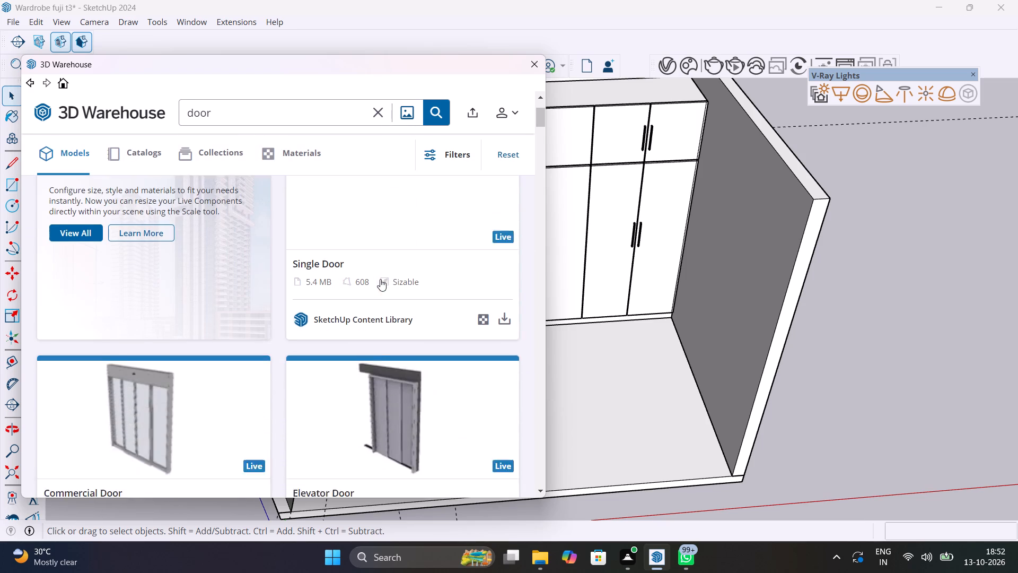
scroll(380, 279, "down", 7)
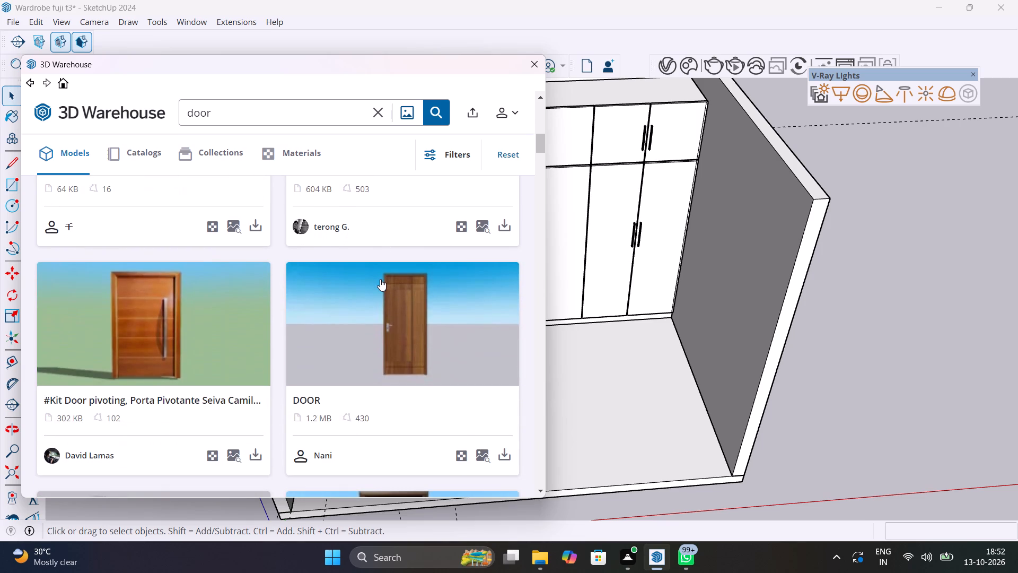
left_click(502, 458)
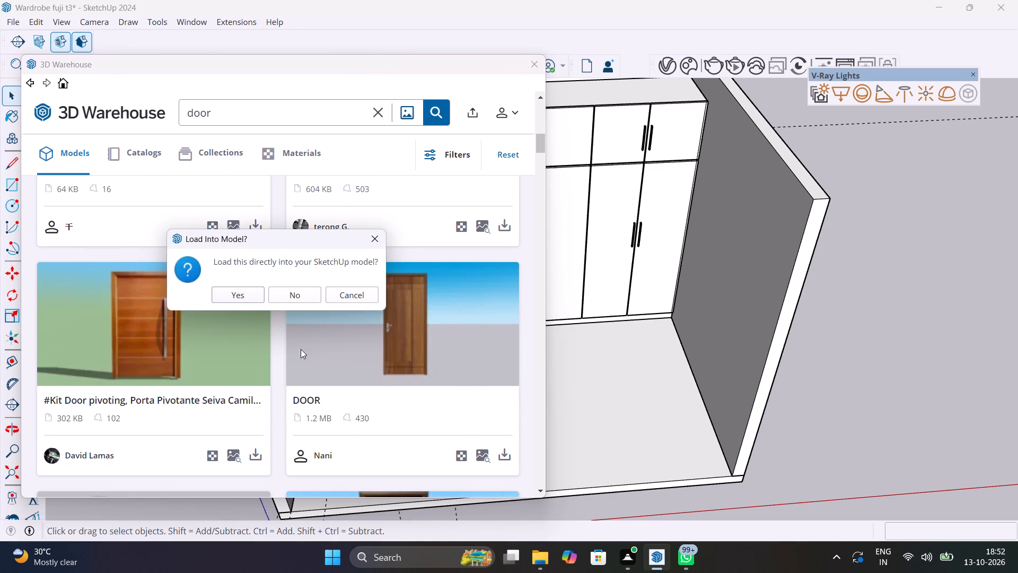
left_click(232, 300)
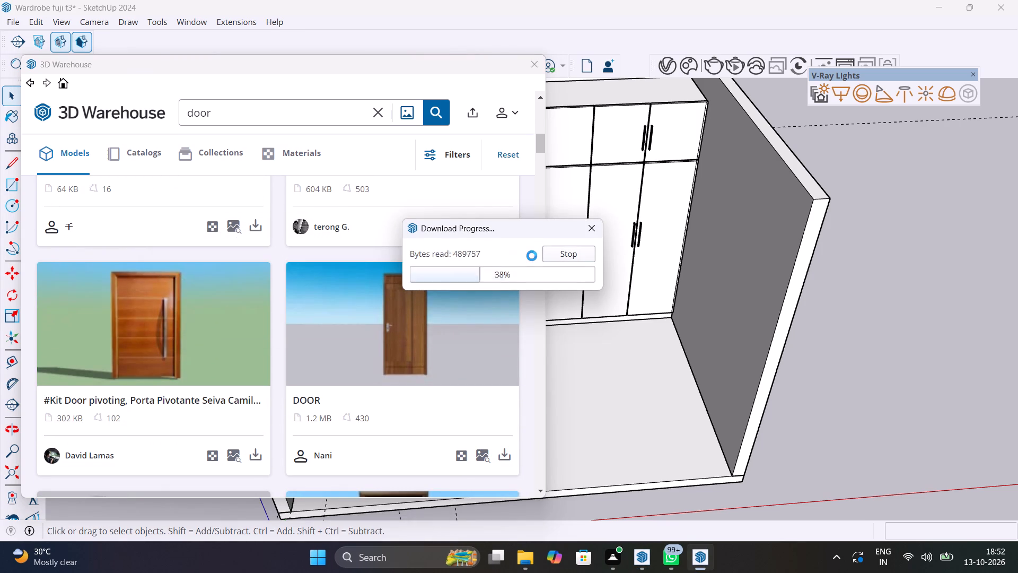
Place the loaded wooden door at the doorway's lower corner, working from the outer side of the back wall.
middle_click_drag(340, 300, 422, 297)
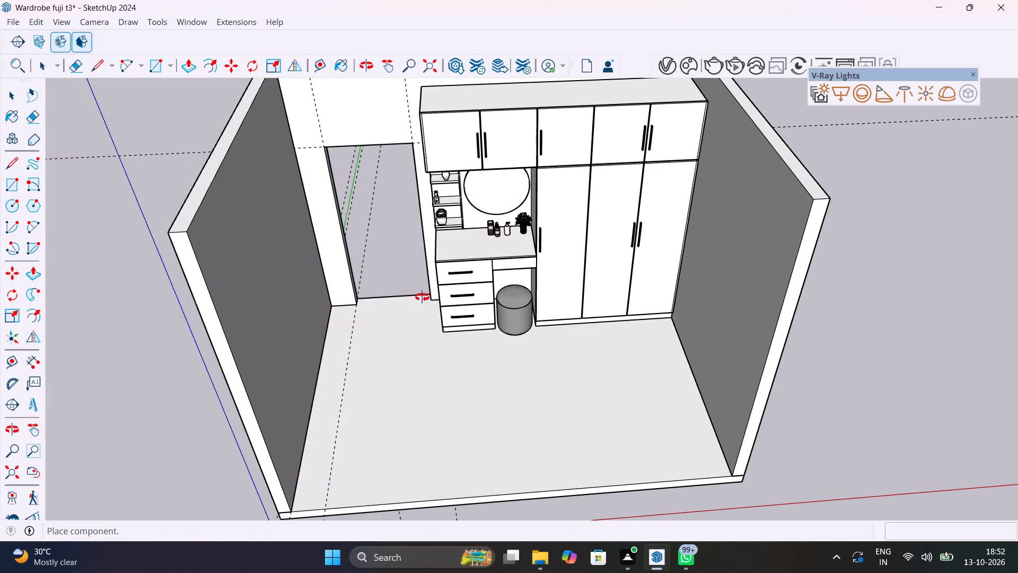
middle_click_drag(422, 297, 460, 296)
middle_click_drag(239, 283, 253, 285)
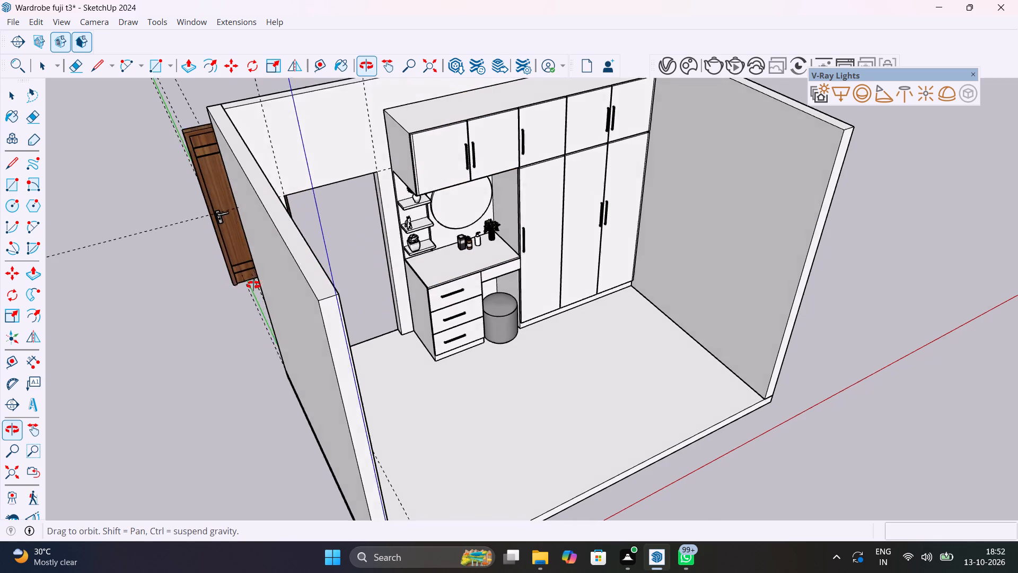
middle_click_drag(253, 285, 599, 258)
scroll(473, 290, "down", 12)
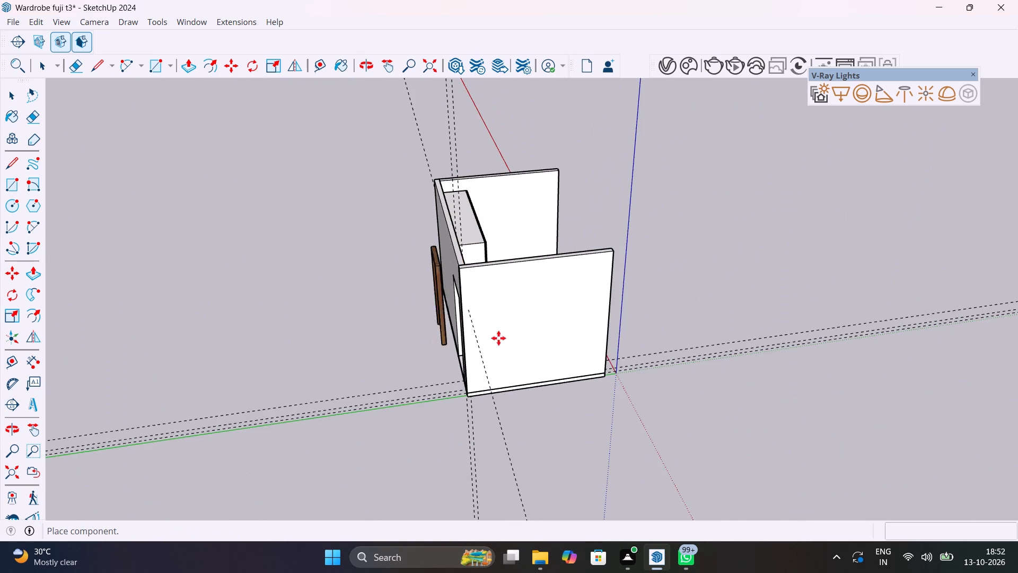
middle_click_drag(576, 331, 767, 283)
scroll(528, 375, "up", 4)
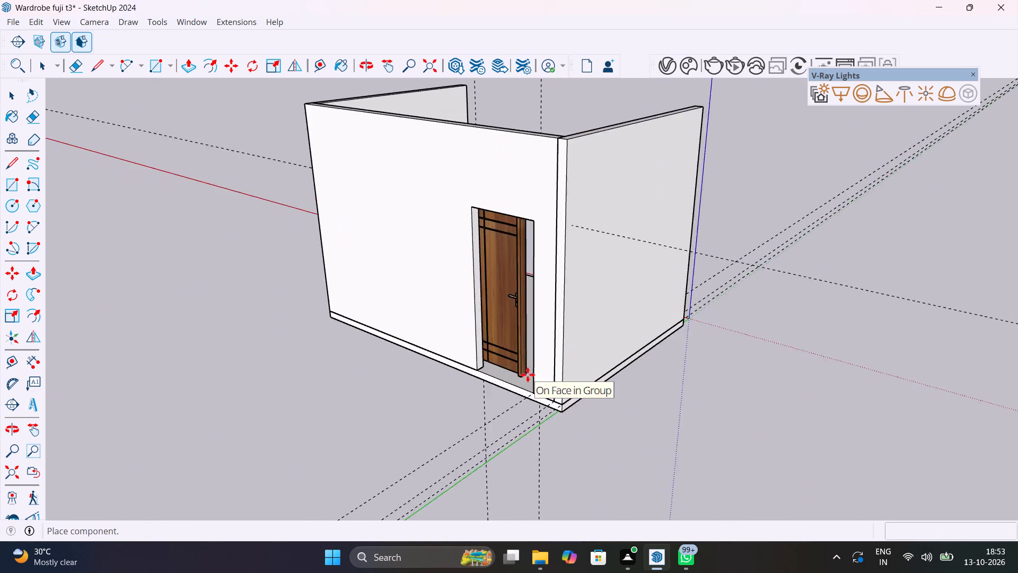
scroll(528, 375, "up", 6)
middle_click_drag(532, 381, 774, 369)
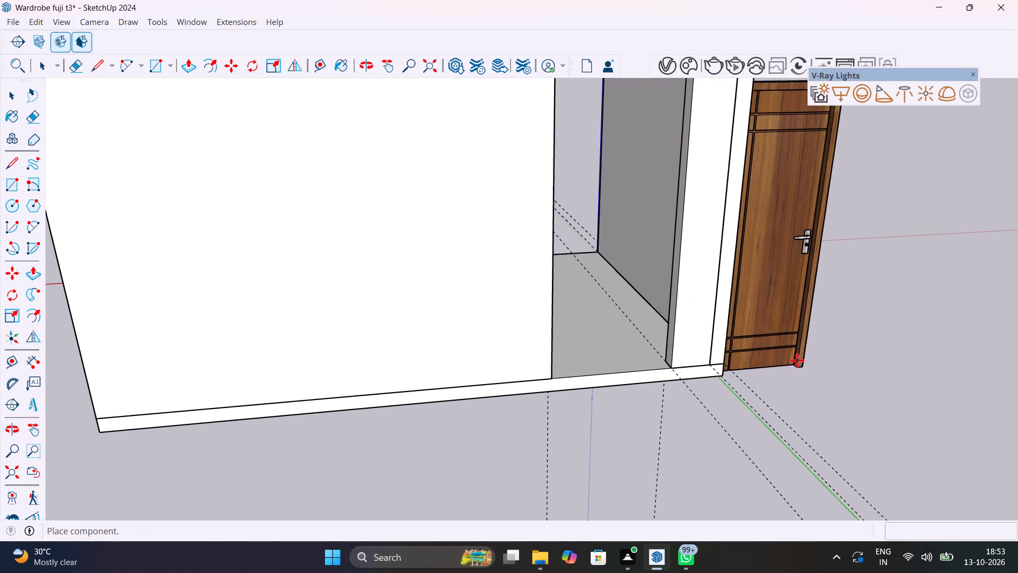
scroll(675, 360, "up", 10)
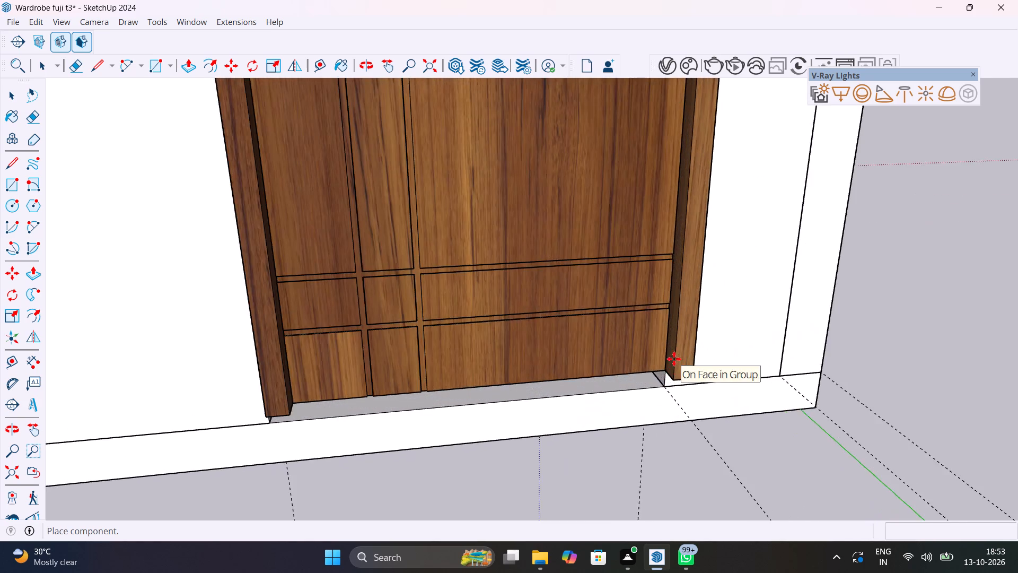
scroll(674, 359, "up", 5)
middle_click_drag(655, 367, 576, 333)
scroll(576, 333, "up", 1)
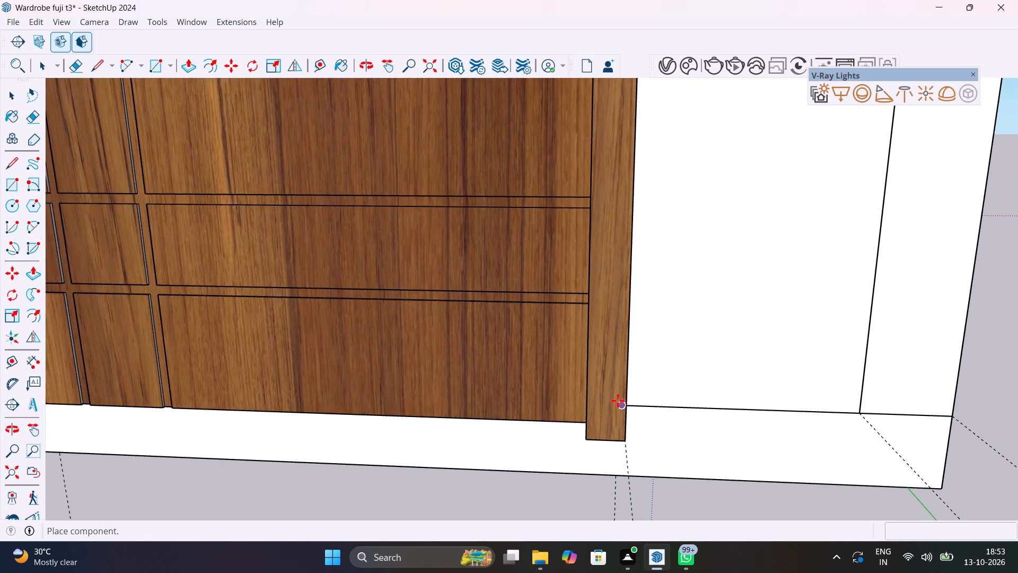
left_click(607, 370)
Move the door by its bottom frame corner onto the doorway's matching bottom corner.
left_click(605, 391)
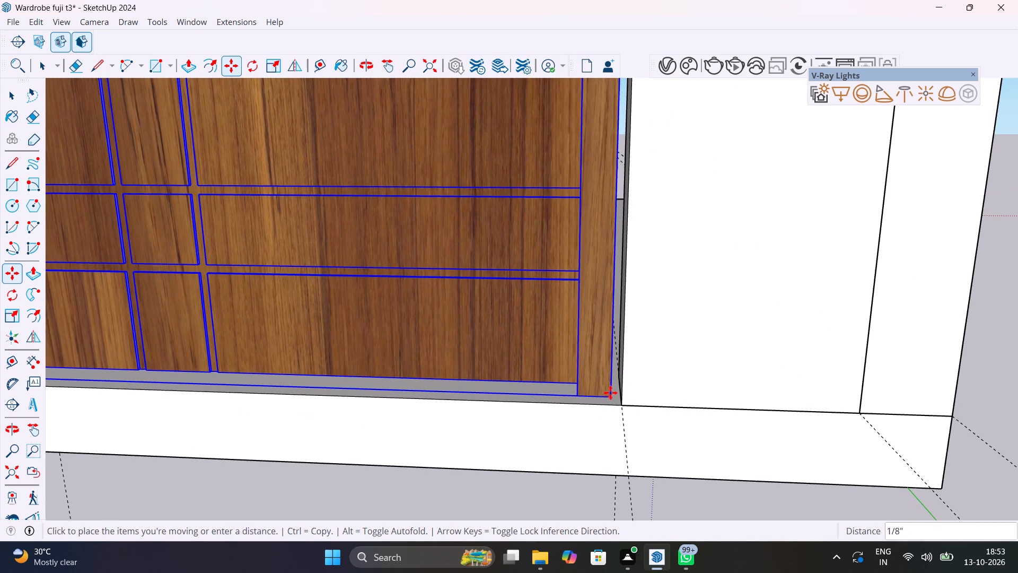
left_click(622, 400)
Check the door's fit in the doorway from inside the room, including its scale bounds, and leave it deselected.
scroll(566, 404, "down", 7)
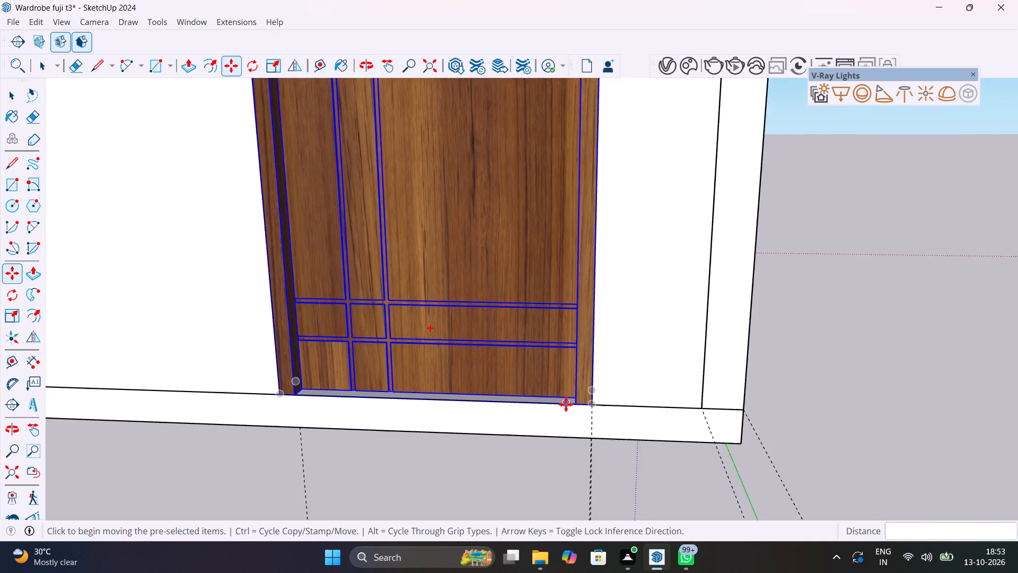
scroll(566, 404, "down", 8)
scroll(541, 362, "down", 7)
middle_click_drag(559, 363, 0, 389)
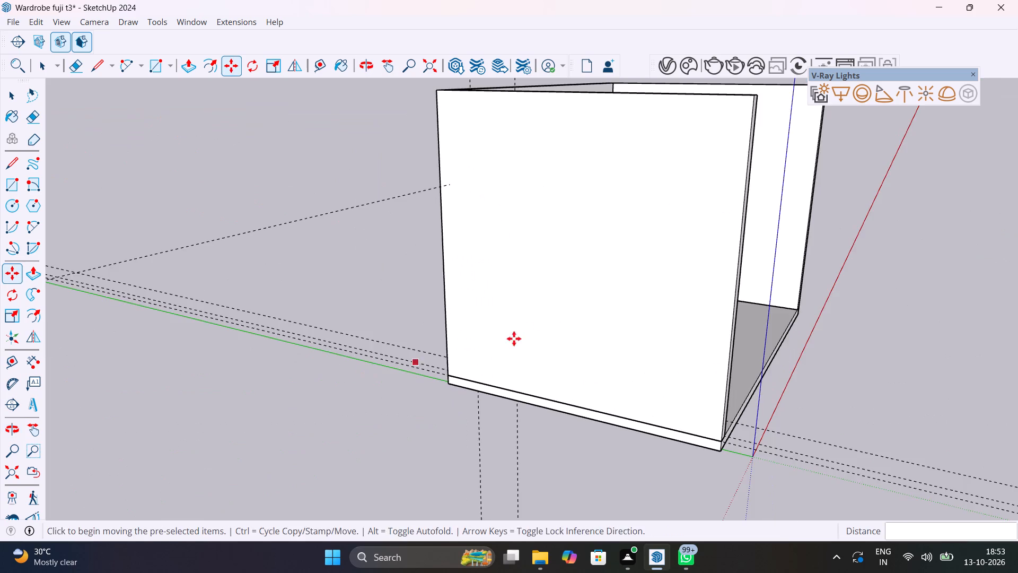
middle_click_drag(522, 333, 234, 343)
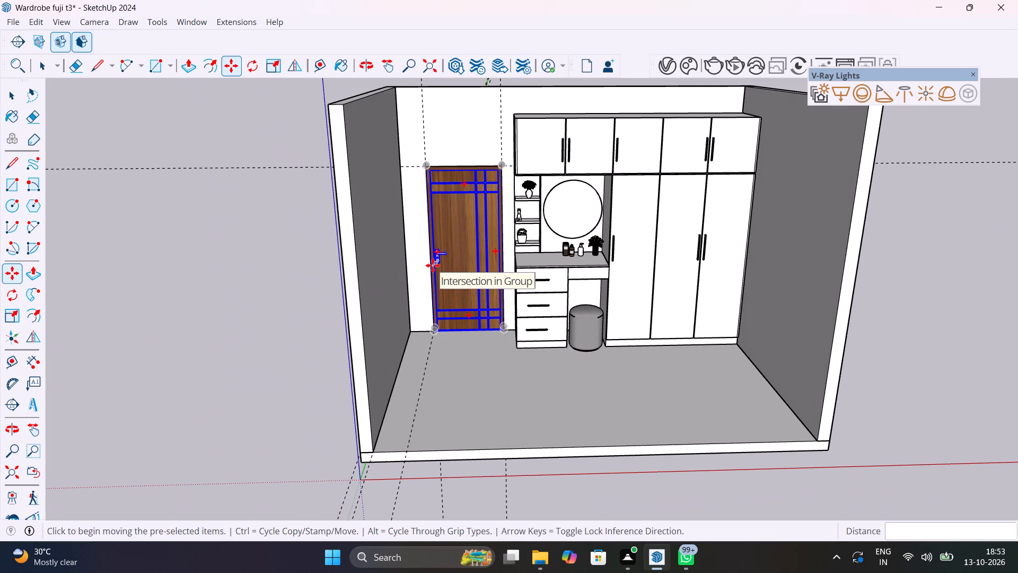
key("space")
scroll(455, 227, "up", 8)
key("s")
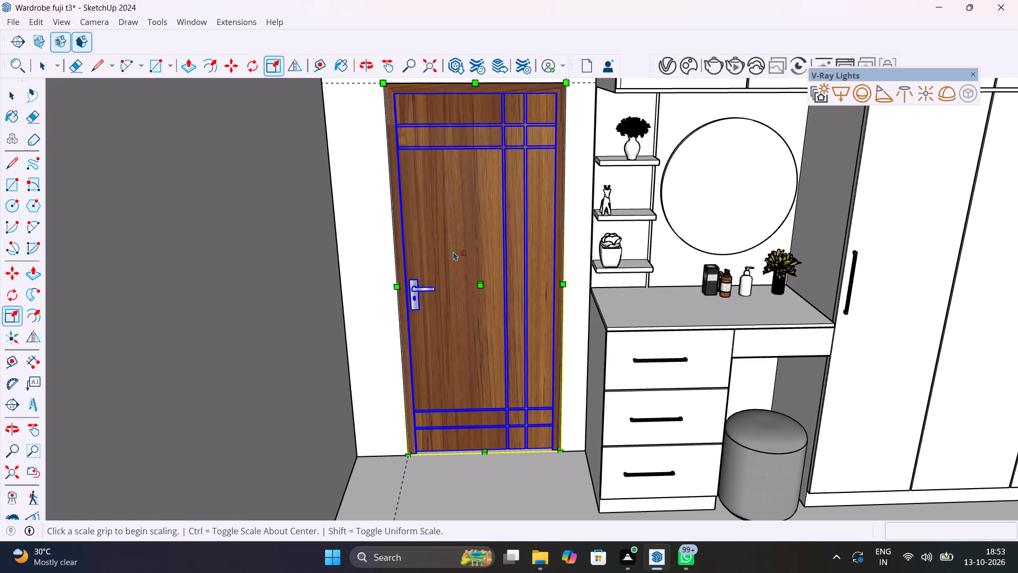
middle_click_drag(448, 281, 480, 294, "shift")
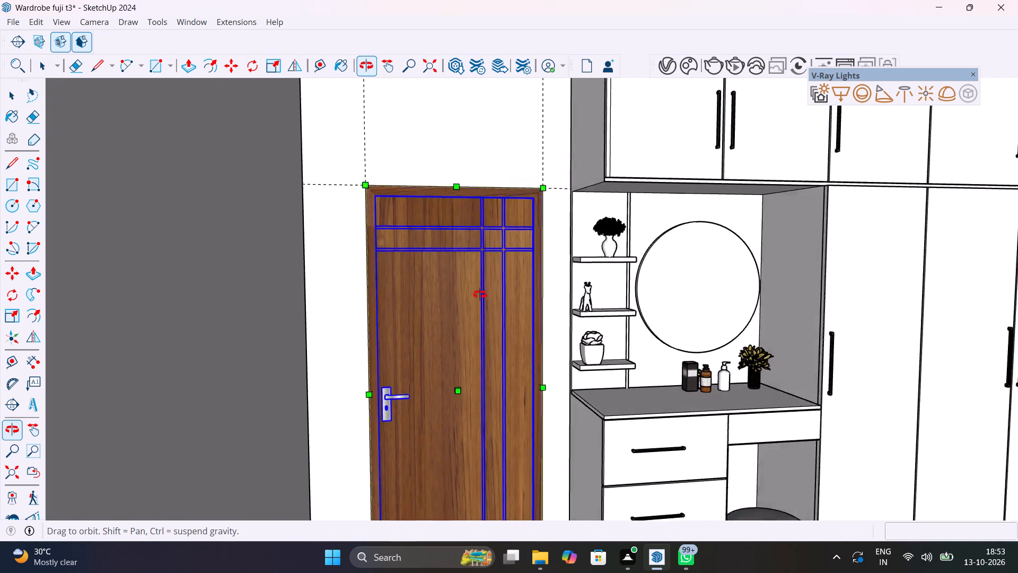
middle_click_drag(480, 294, 521, 333, "shift")
key("space")
scroll(441, 369, "down", 6)
left_click(145, 374)
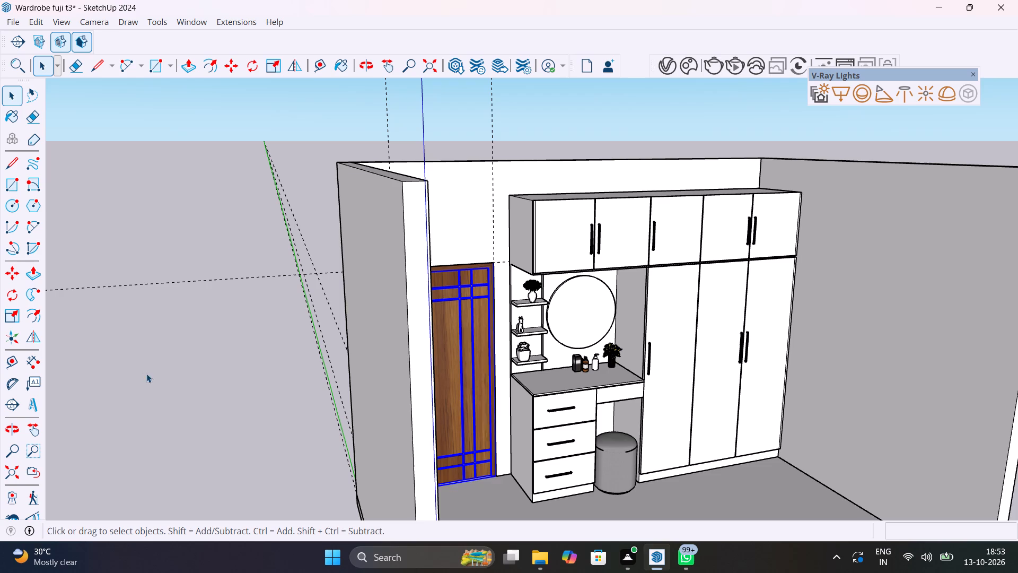
Delete all guides from the model.
middle_click_drag(466, 333, 286, 401, "shift")
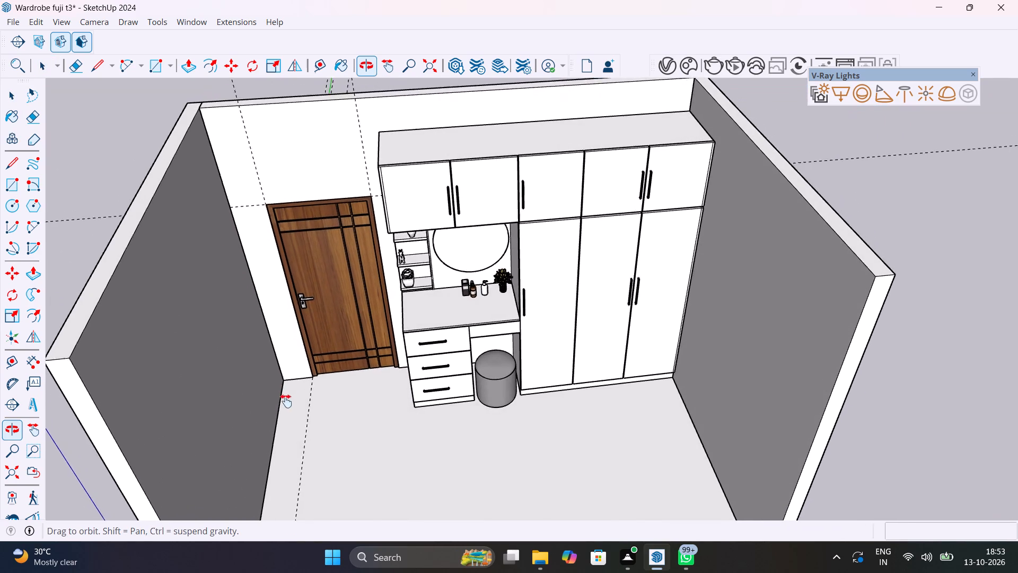
middle_click_drag(286, 401, 285, 340, "shift")
scroll(285, 340, "down", 12)
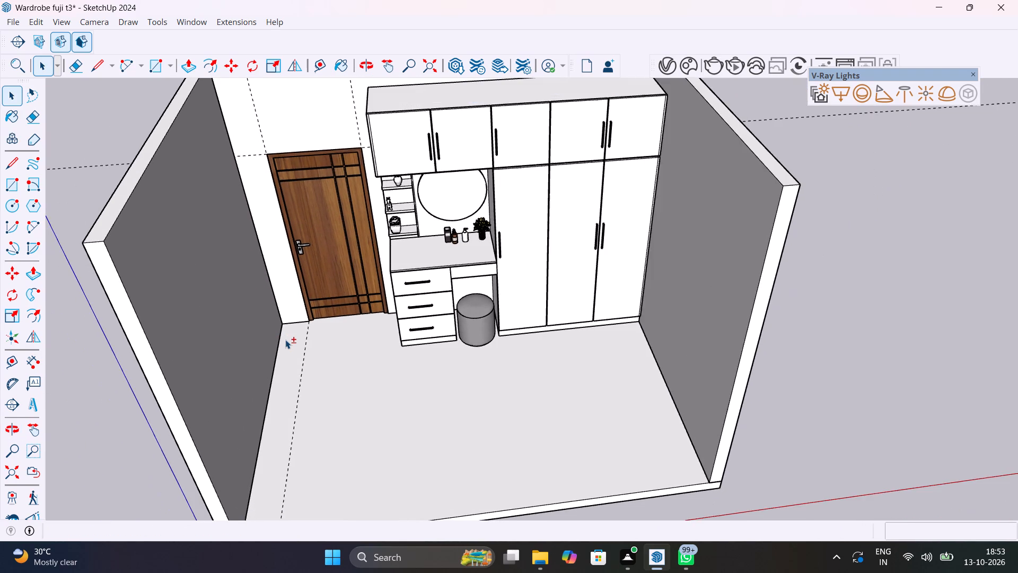
scroll(285, 340, "down", 5)
left_click(38, 21)
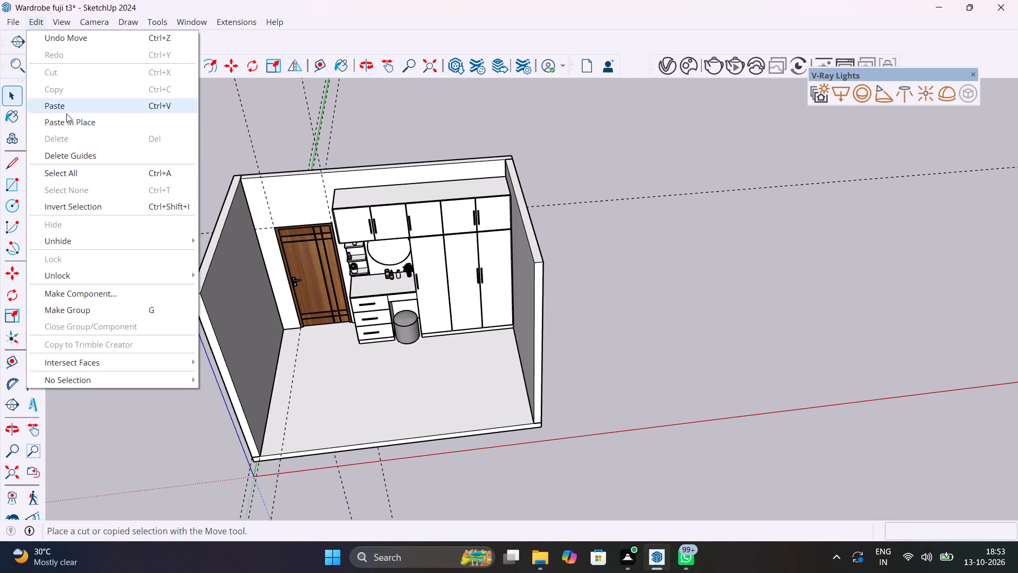
left_click(89, 161)
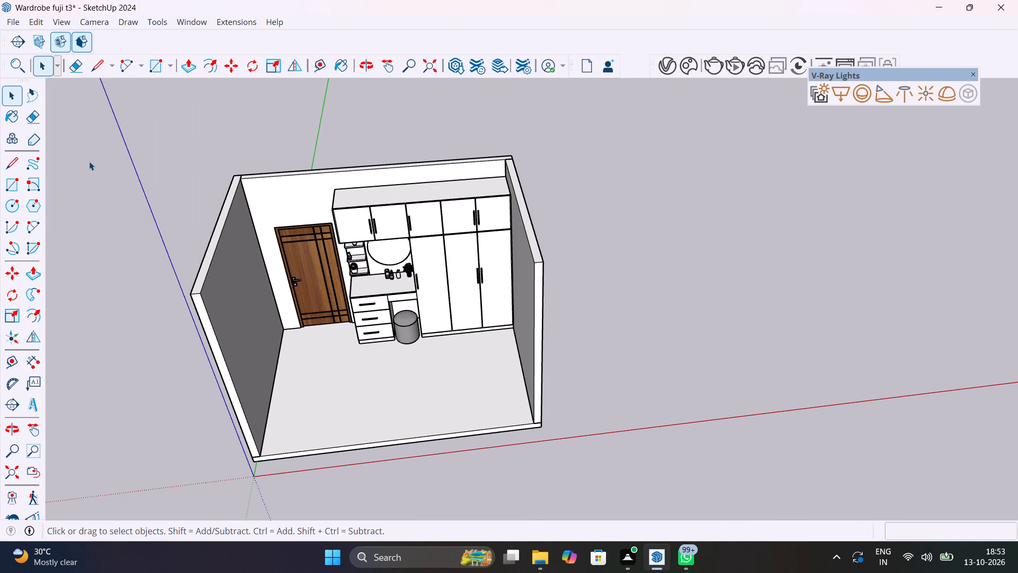
Open the room's floor group for editing and select its top face.
scroll(399, 379, "up", 4)
left_click(399, 379)
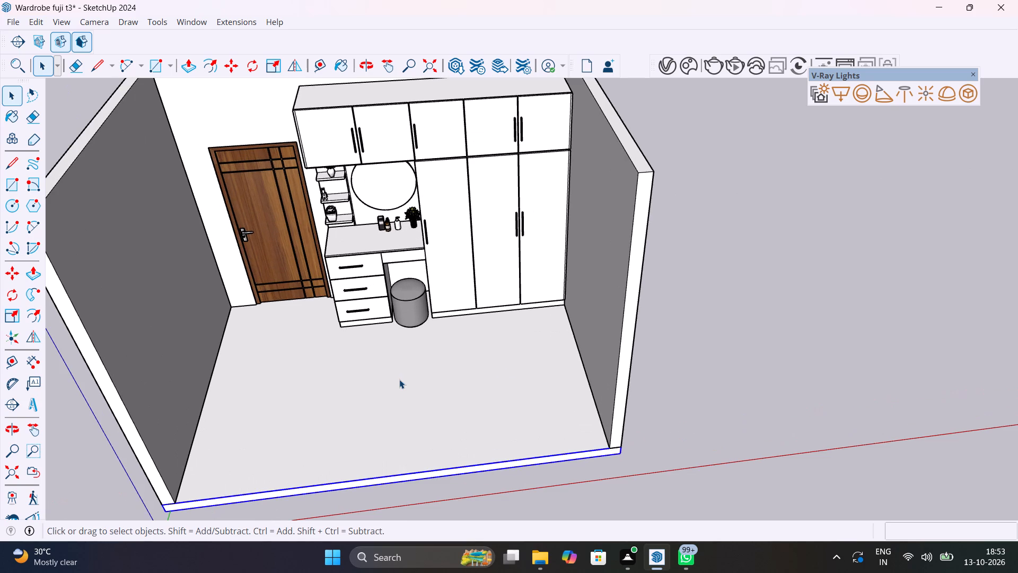
double_click(399, 379)
left_click(399, 379)
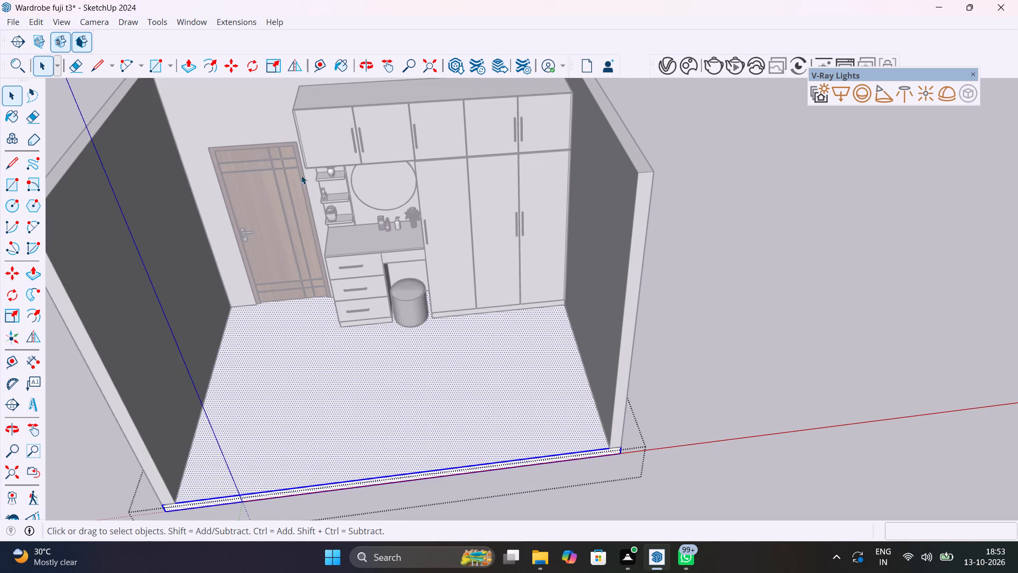
Look through the downloaded Chaos Cosmos assets for a suitable floor material.
left_click(690, 65)
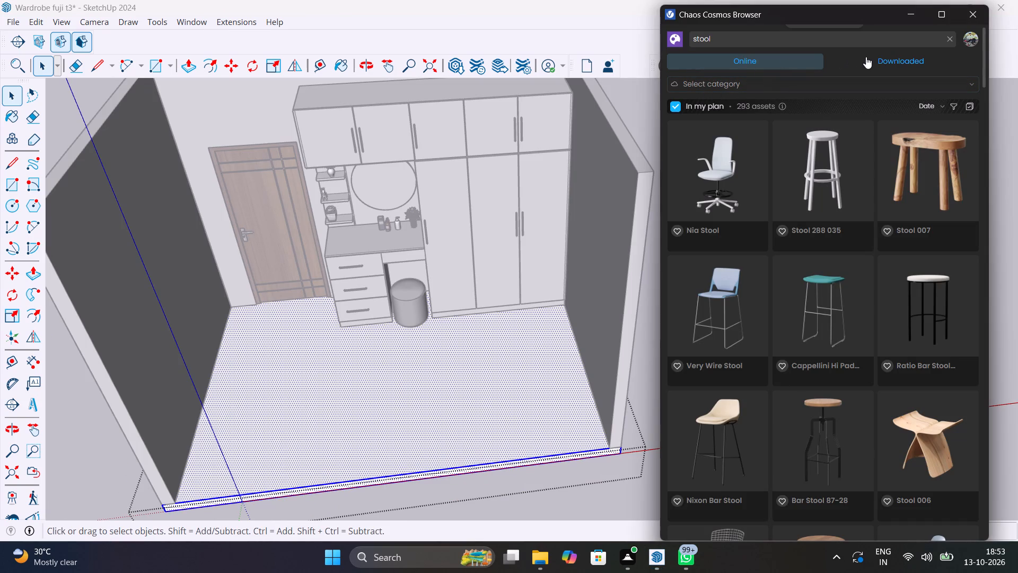
left_click(952, 39)
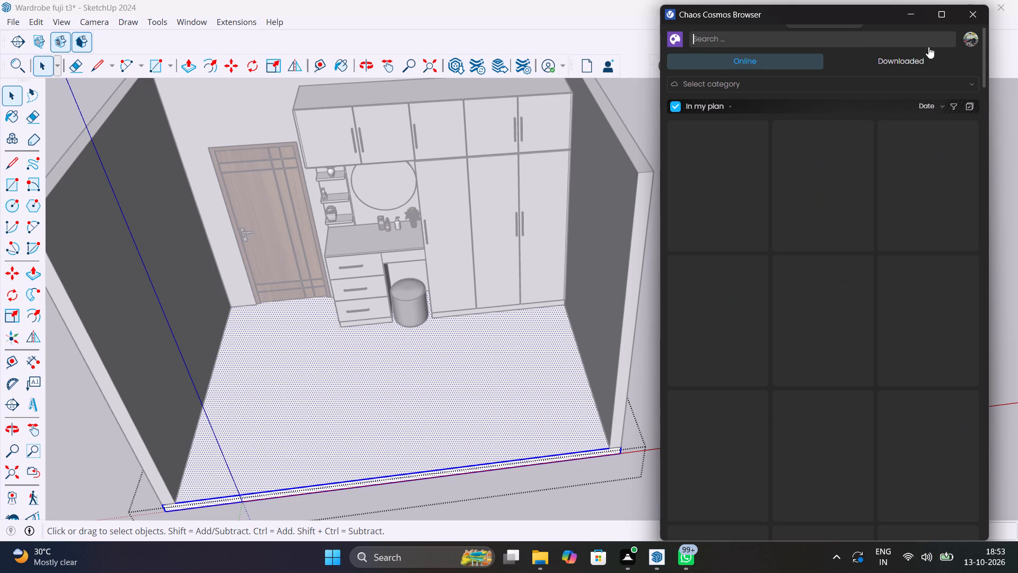
left_click(896, 58)
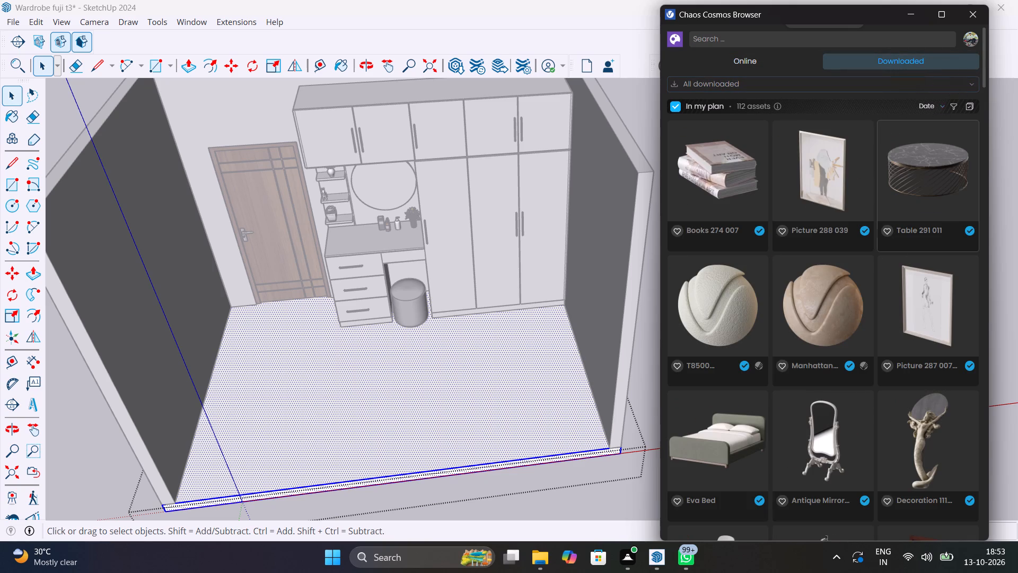
scroll(908, 211, "down", 12)
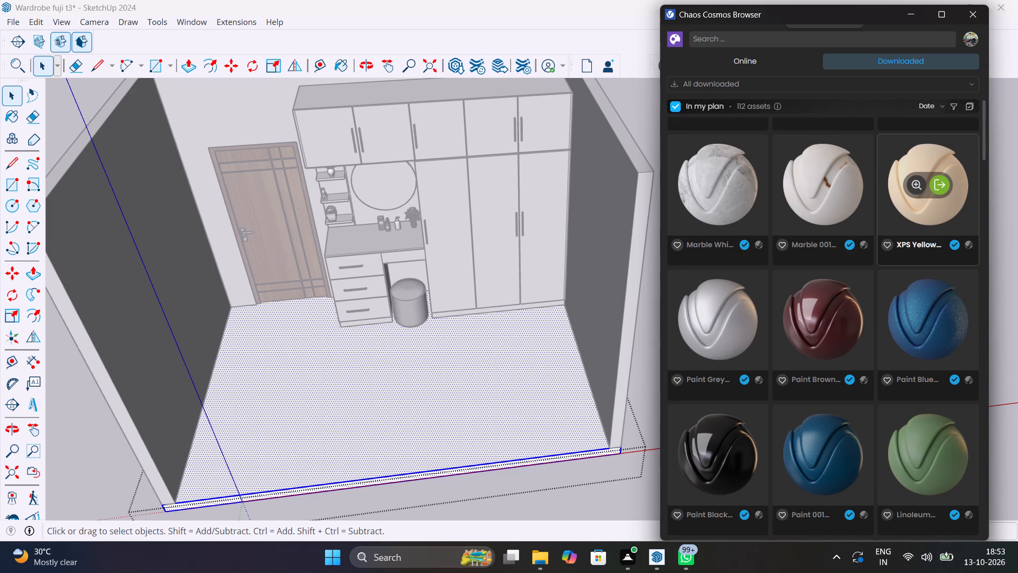
scroll(907, 211, "down", 7)
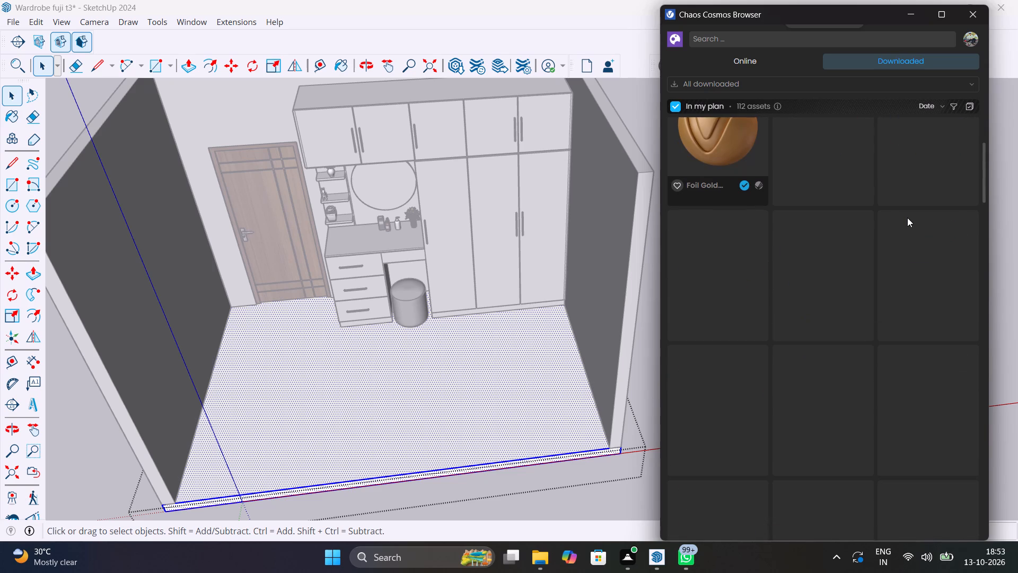
scroll(907, 218, "down", 2)
Search the online Chaos Cosmos library for "tiles" and compare the tile and wood tile materials for the floor.
left_click(758, 67)
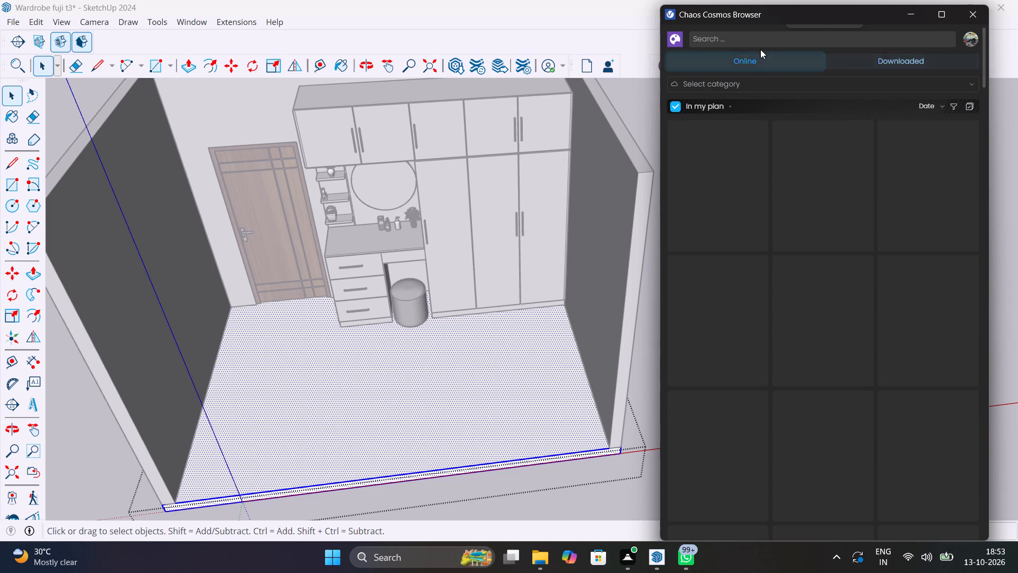
left_click(771, 37)
type("tiles")
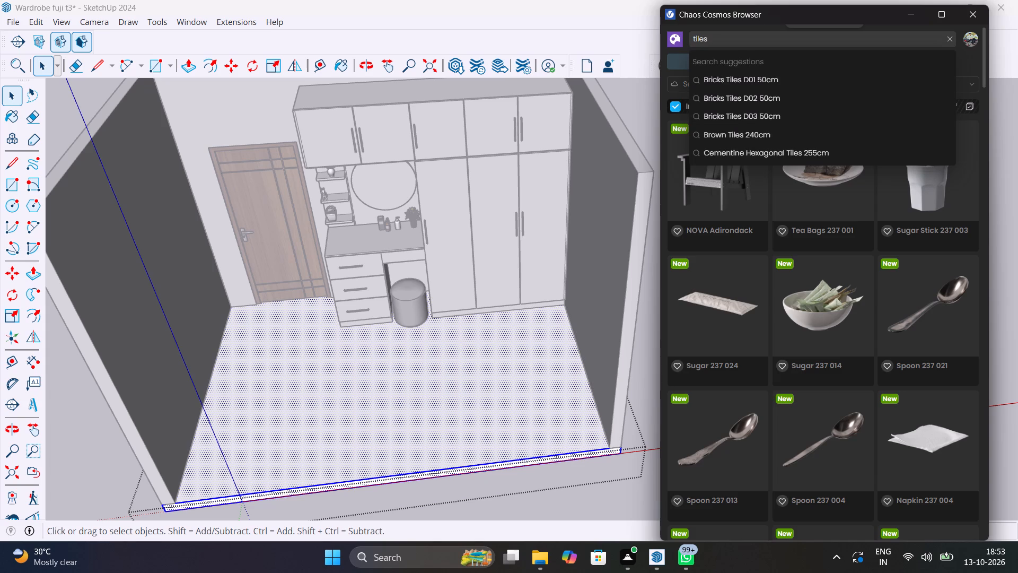
key("Return")
scroll(786, 203, "down", 7)
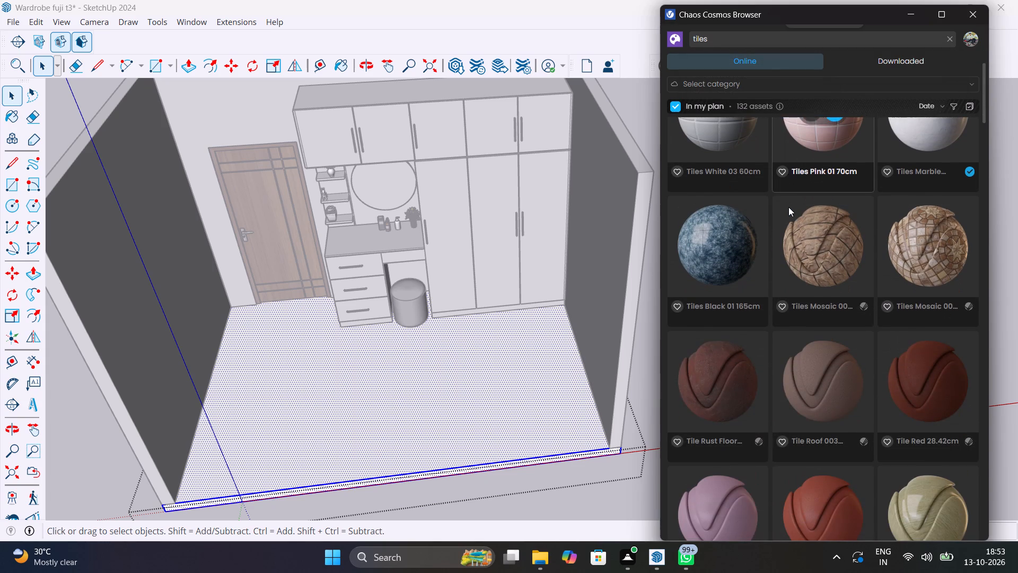
scroll(788, 207, "down", 11)
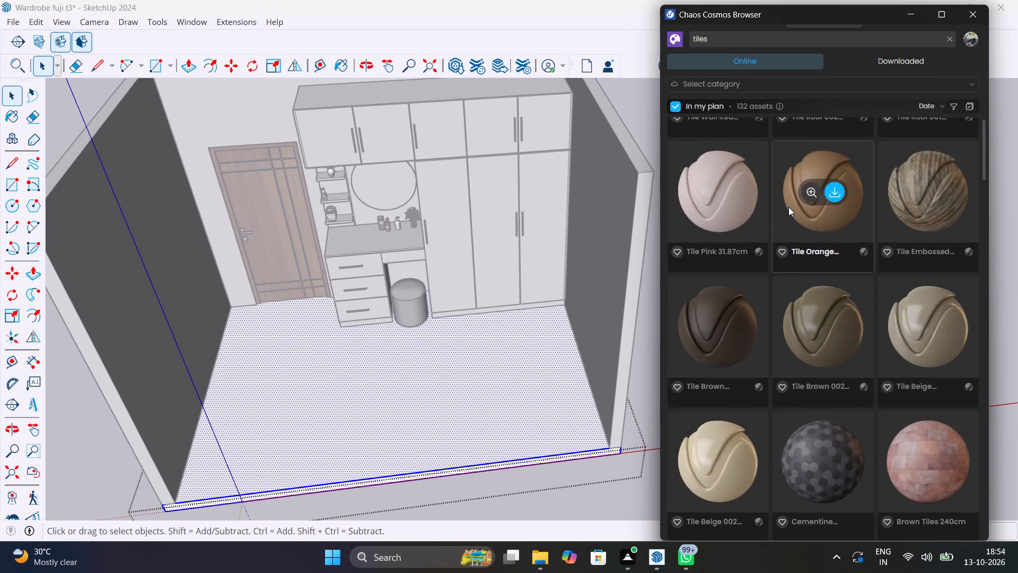
scroll(788, 207, "down", 10)
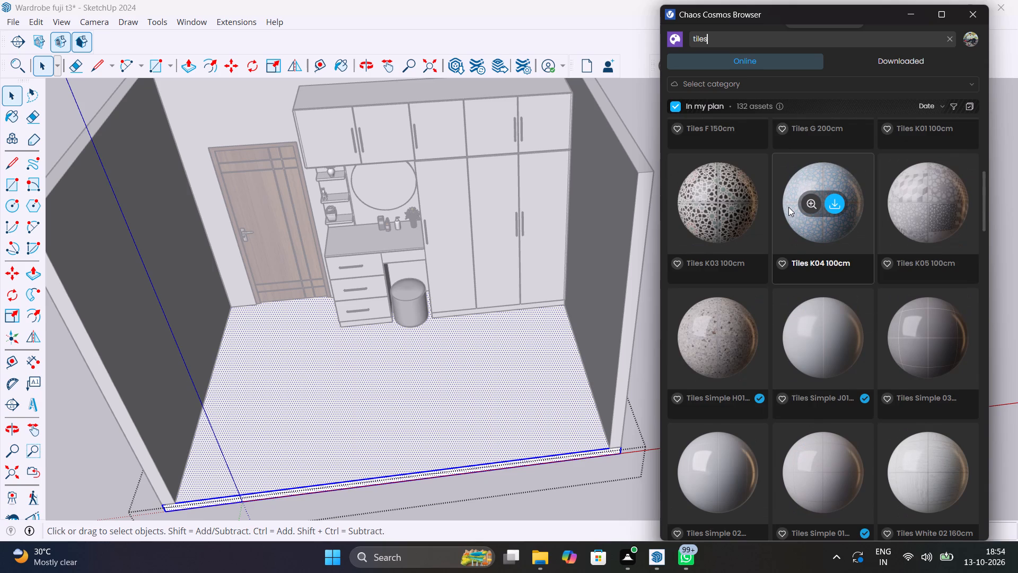
scroll(788, 207, "down", 10)
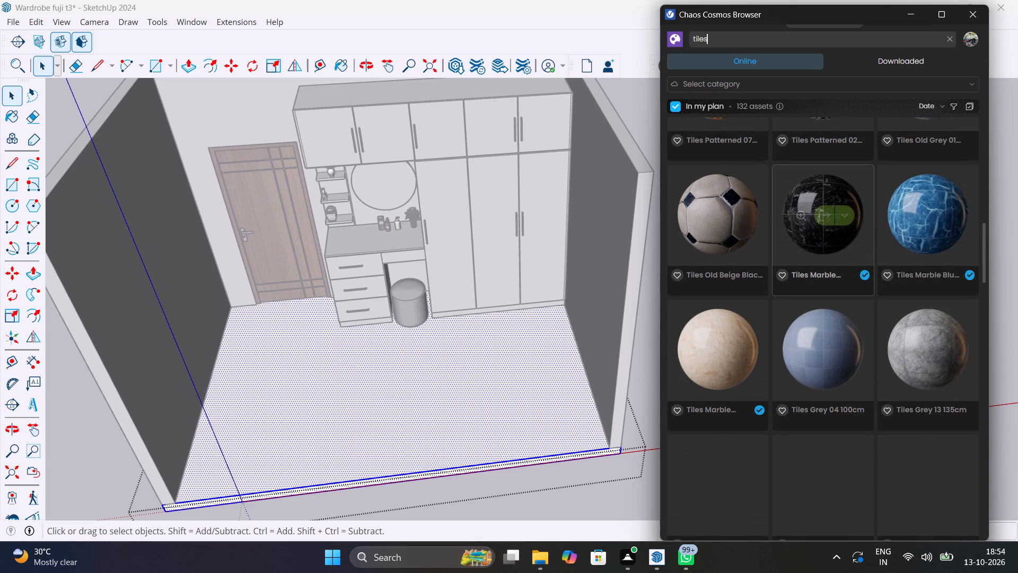
scroll(788, 207, "down", 3)
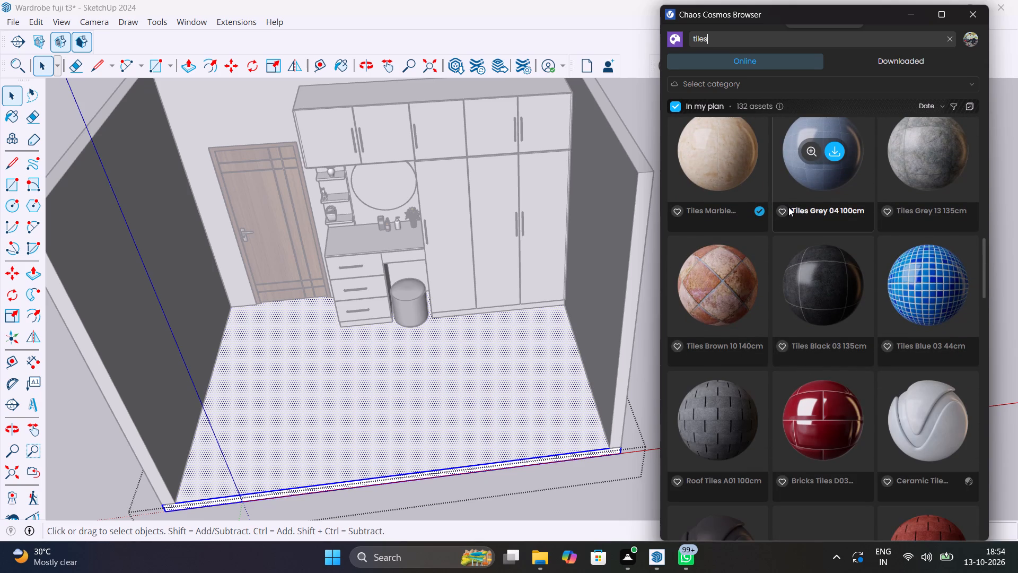
scroll(788, 207, "down", 1)
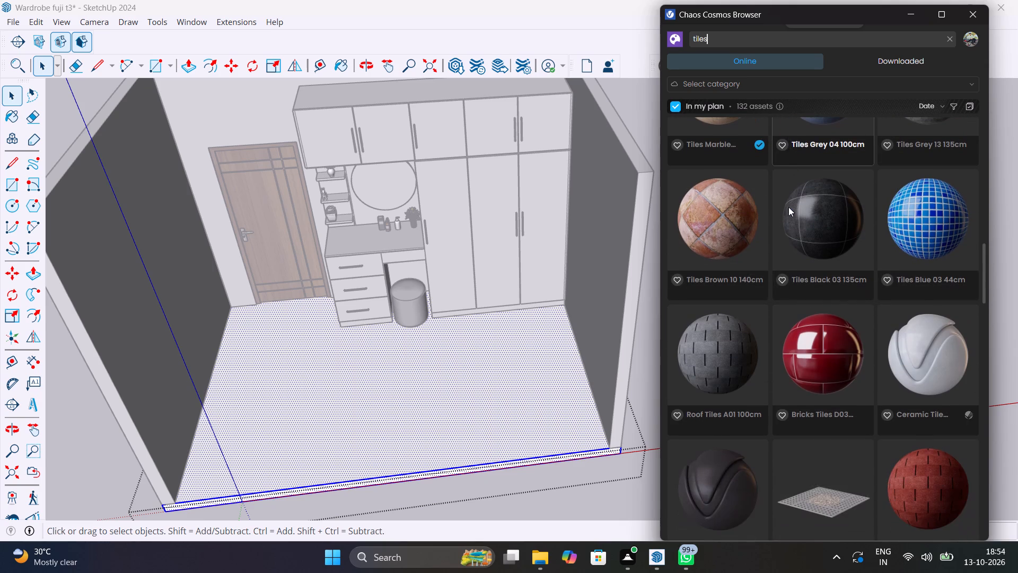
scroll(788, 207, "down", 10)
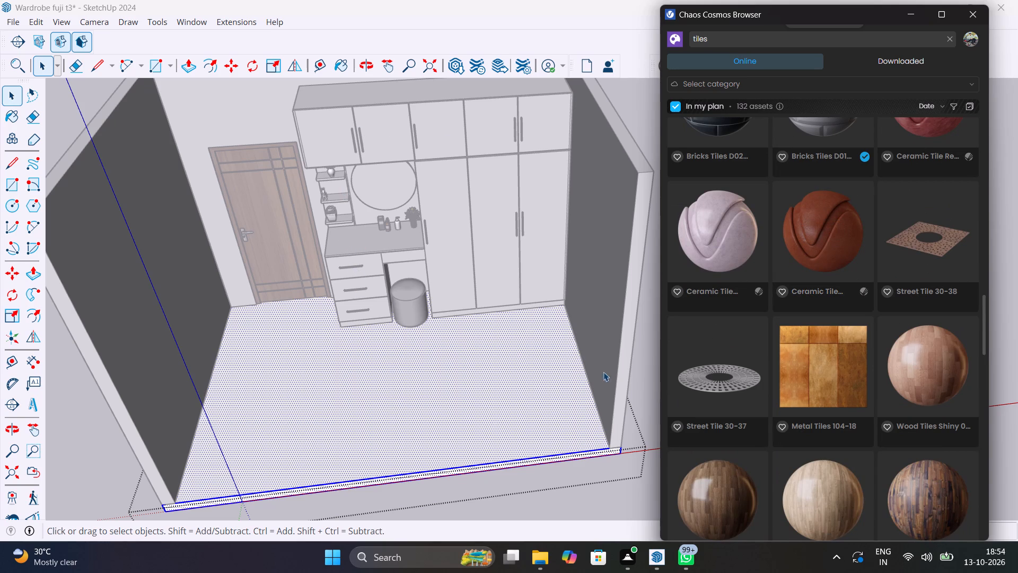
scroll(633, 388, "down", 2)
scroll(715, 343, "down", 3)
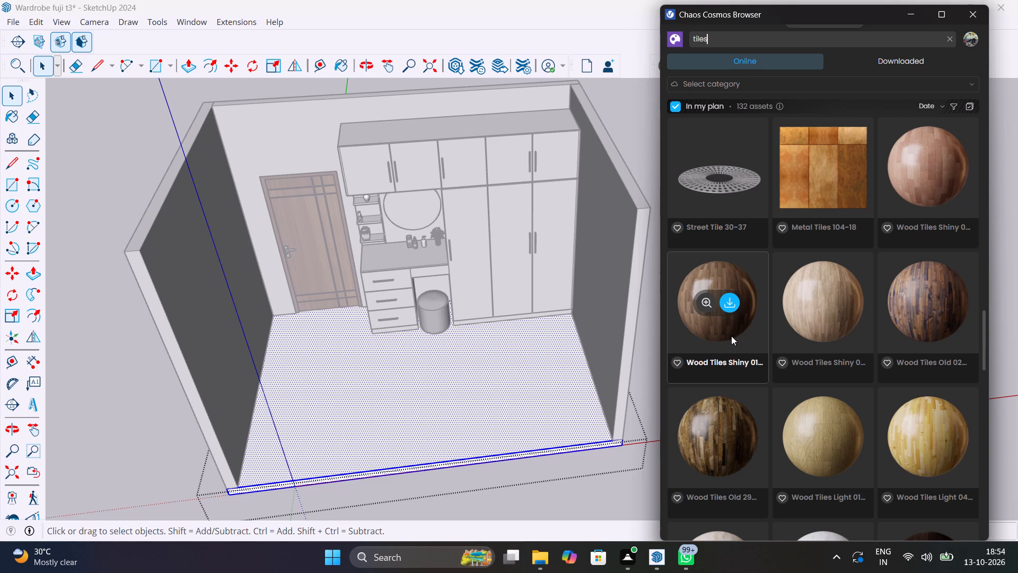
scroll(731, 336, "down", 5)
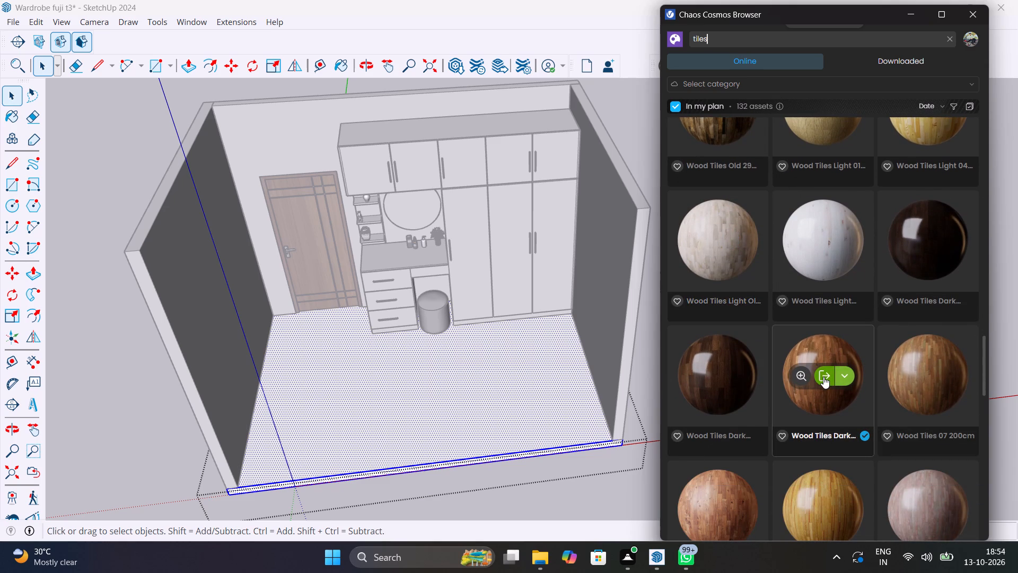
scroll(823, 377, "down", 2)
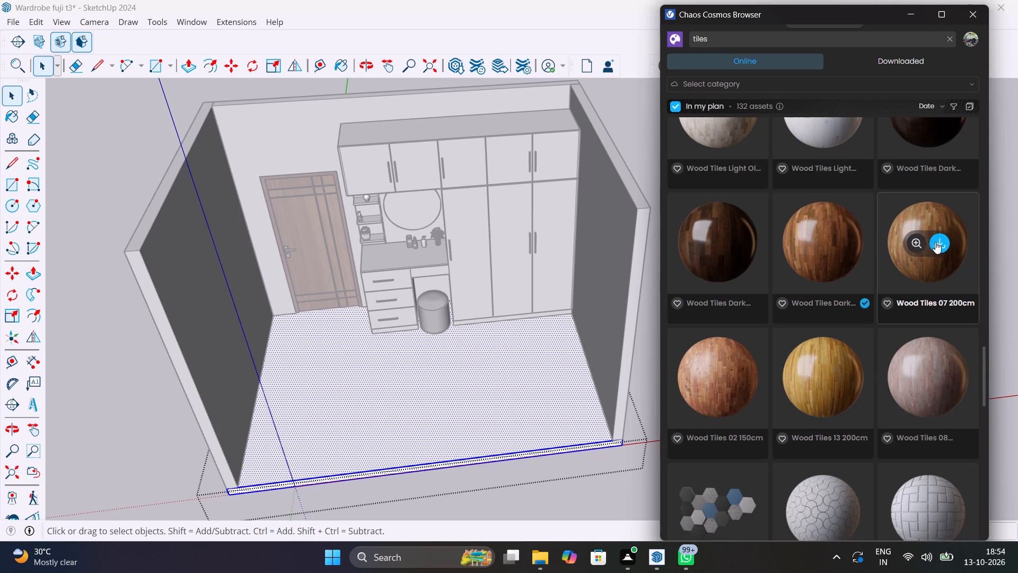
scroll(843, 361, "down", 3)
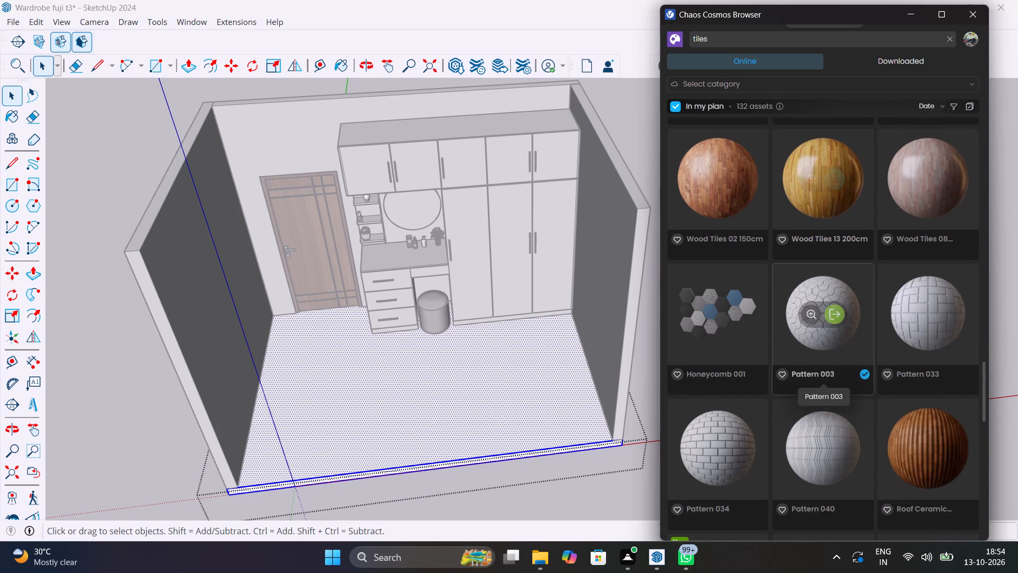
scroll(840, 371, "down", 9)
scroll(839, 366, "up", 12)
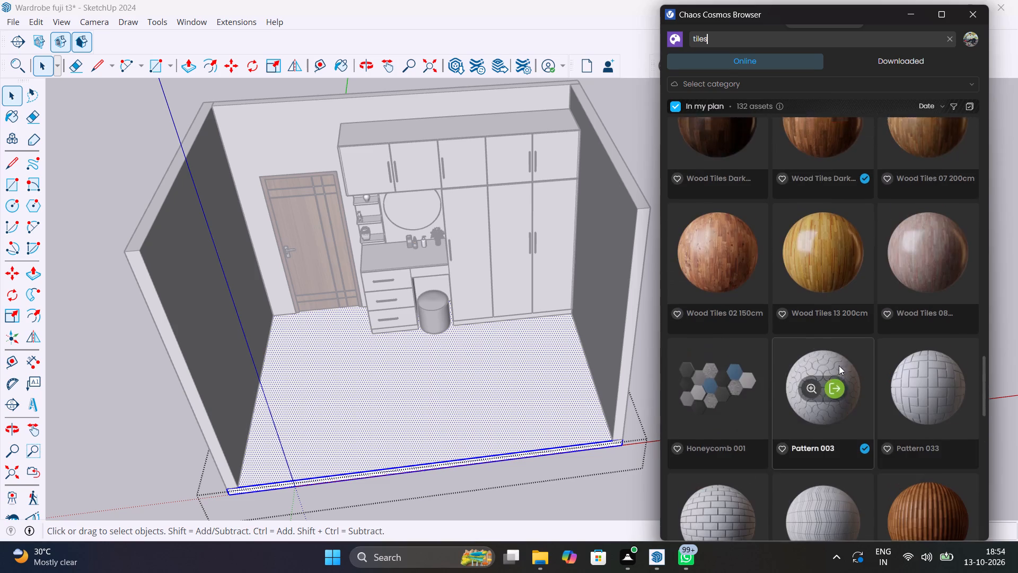
scroll(839, 366, "up", 2)
scroll(893, 256, "up", 5)
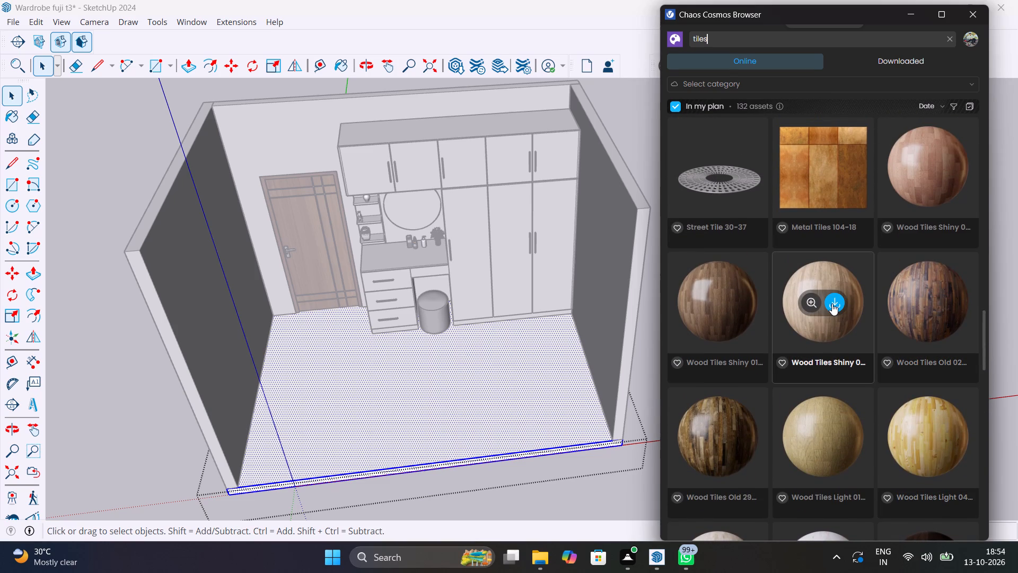
Download the light Wood Tiles Shiny 04 200cm material from Chaos Cosmos and import it into the scene's V-Ray materials.
left_click(831, 303)
left_click_drag(850, 16, 866, 139)
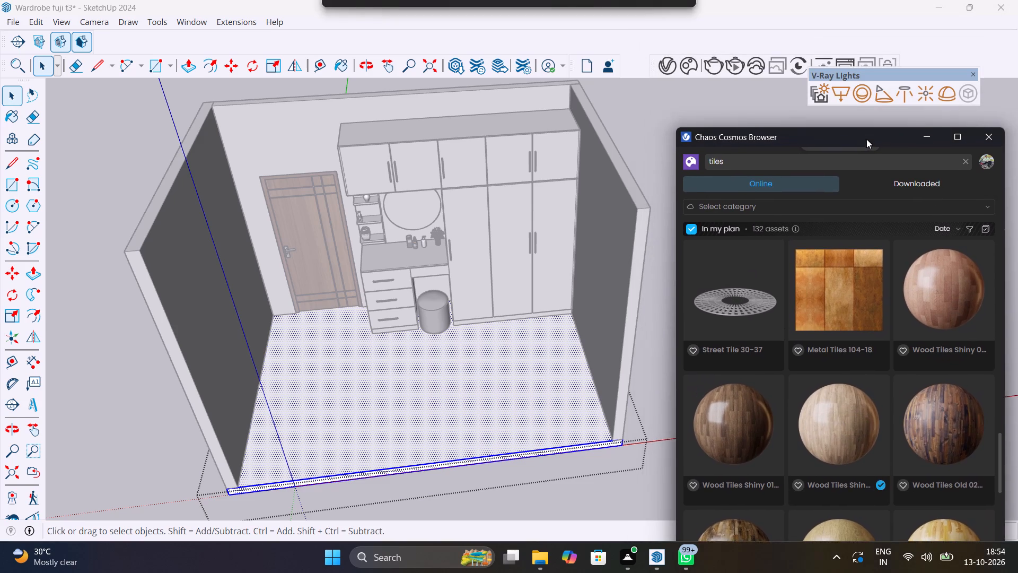
left_click_drag(866, 139, 871, 151)
left_click(661, 72)
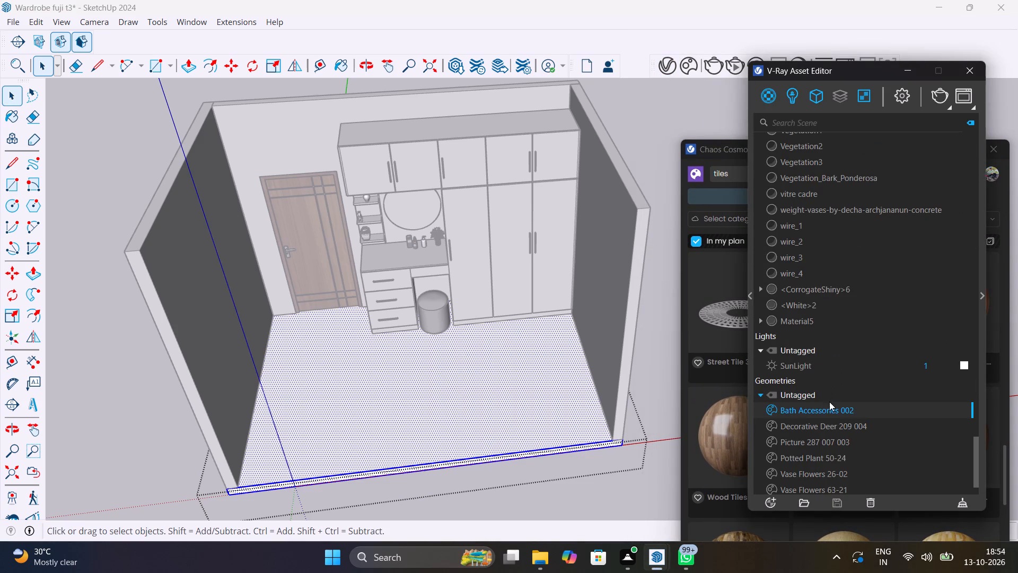
left_click_drag(833, 67, 886, 65)
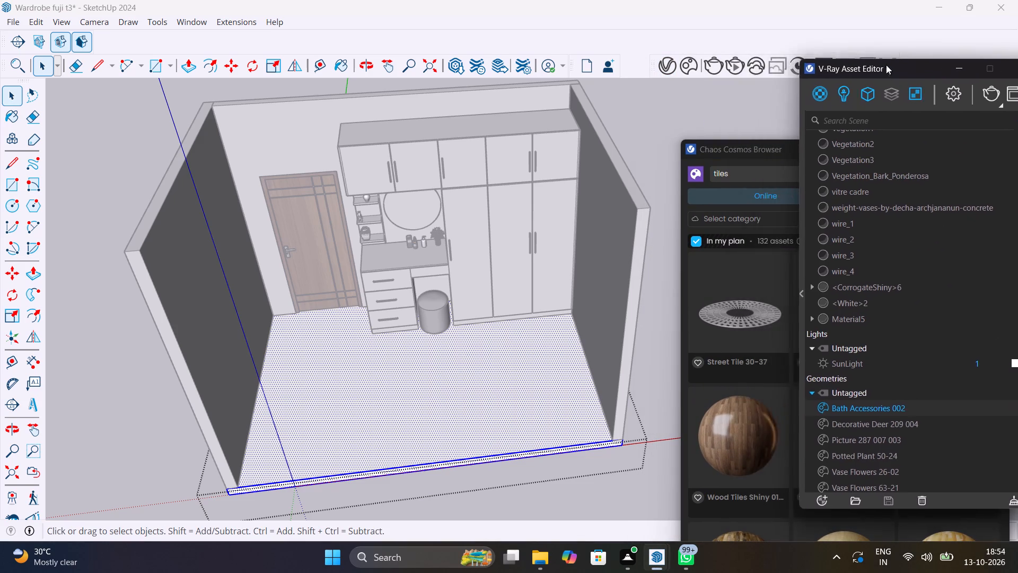
left_click_drag(886, 65, 600, 129)
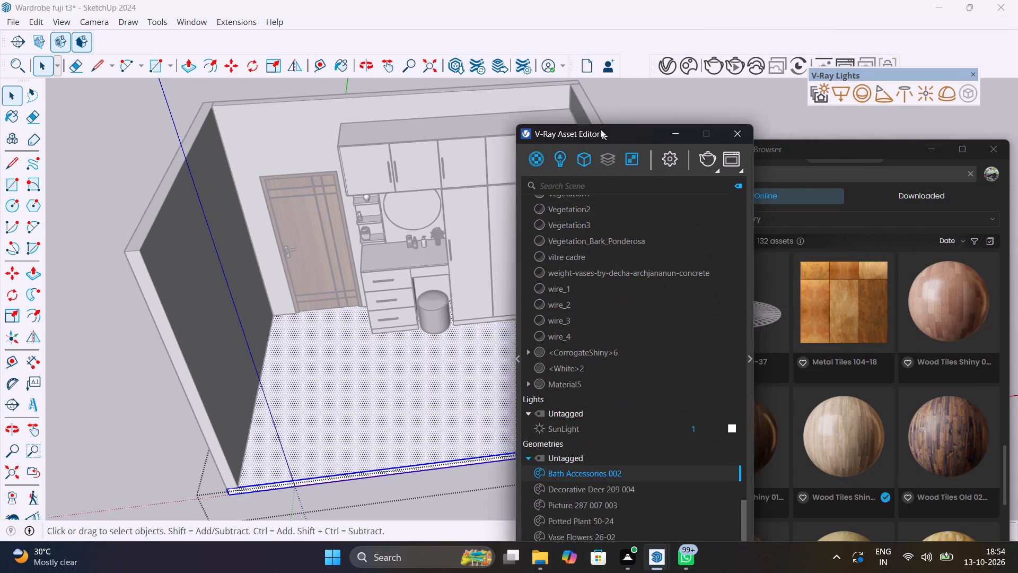
left_click_drag(600, 129, 584, 101)
left_click(842, 439)
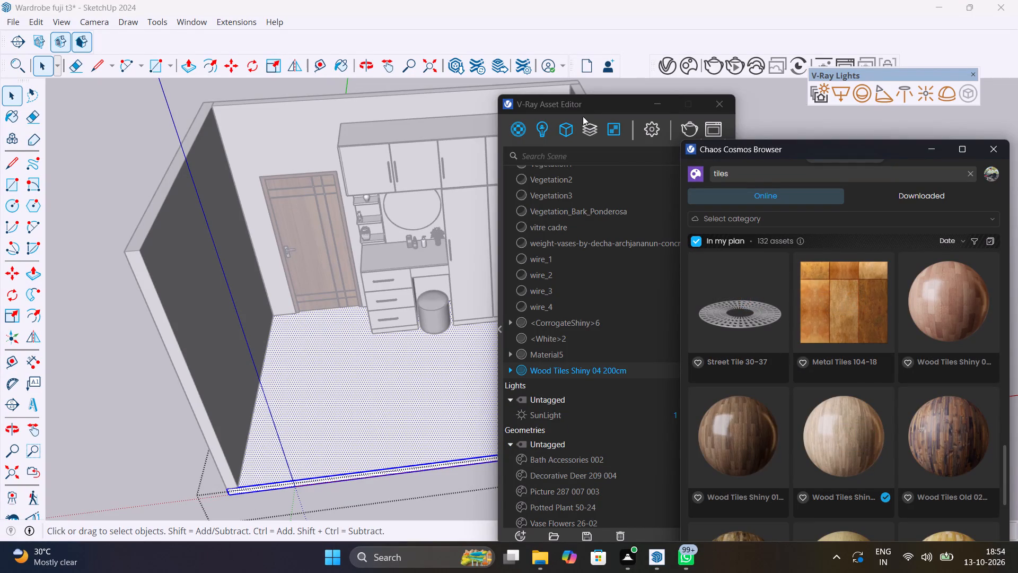
Apply the Wood Tiles Shiny 04 200cm material to the floor's top face.
left_click_drag(584, 103, 824, 100)
left_click(524, 381)
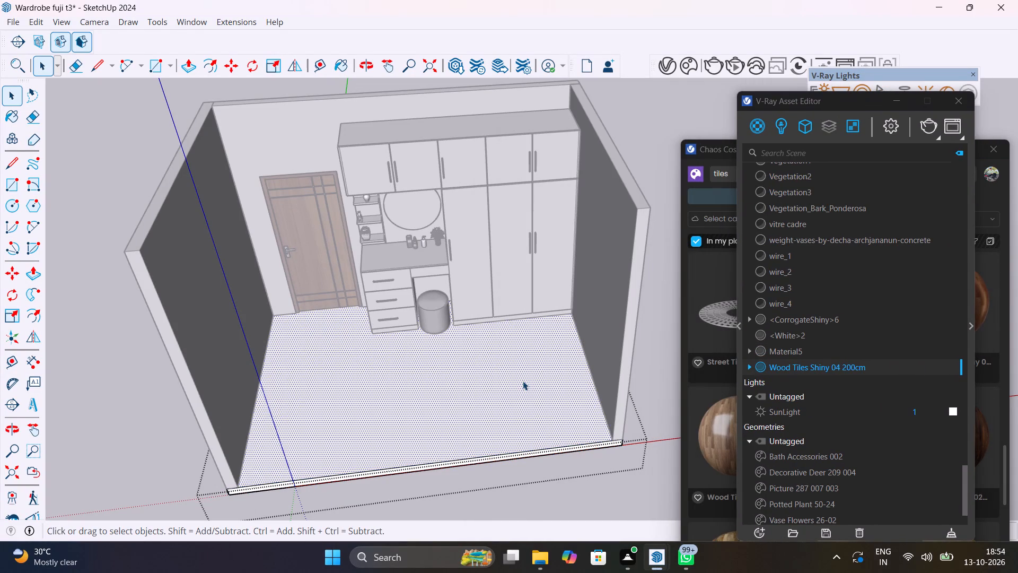
right_click(811, 366)
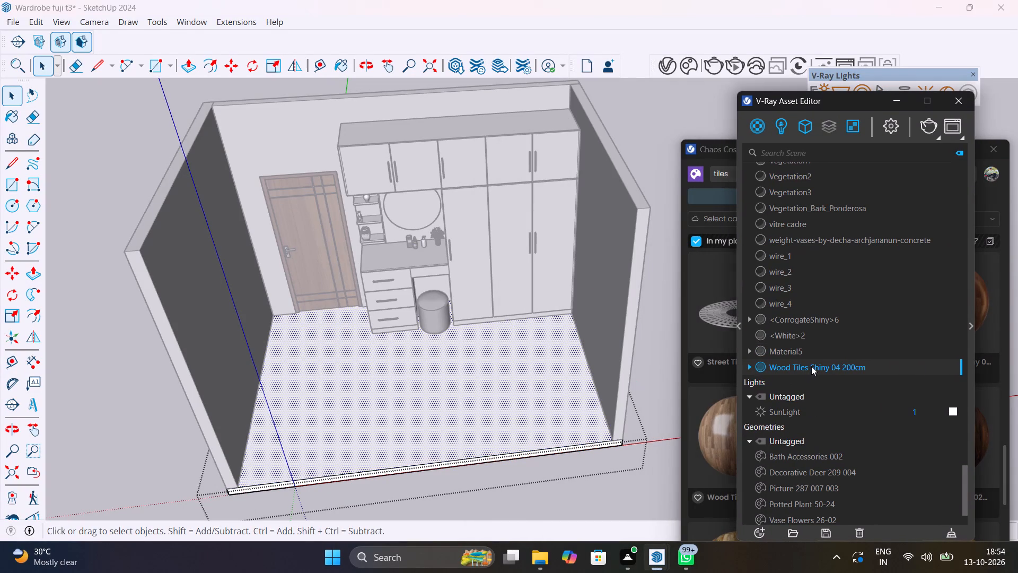
left_click(841, 222)
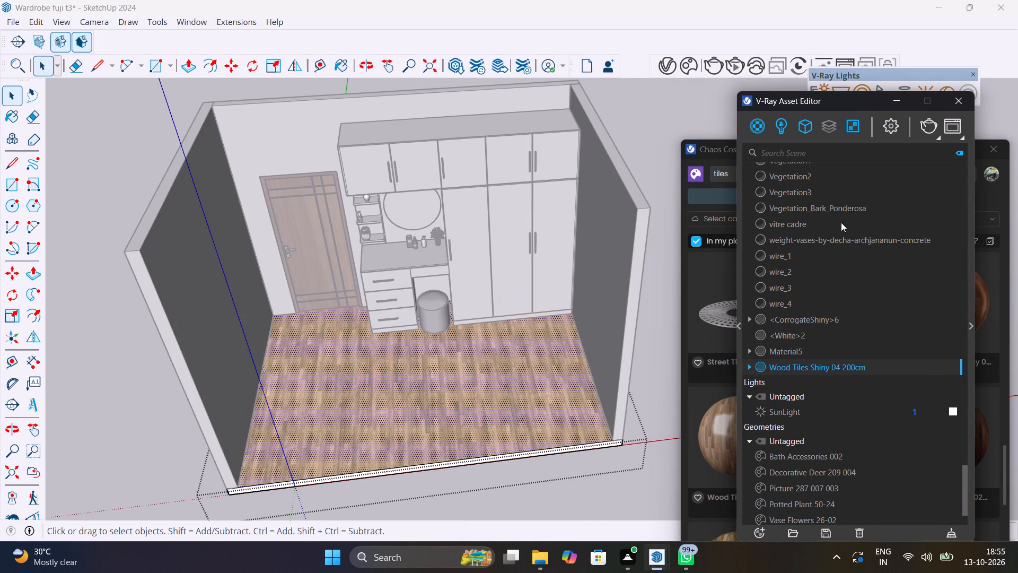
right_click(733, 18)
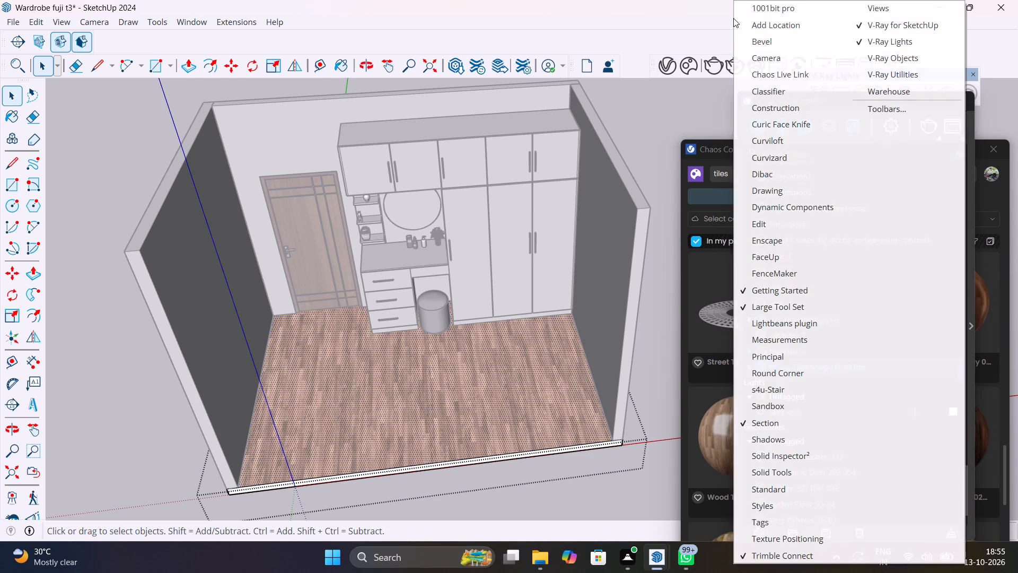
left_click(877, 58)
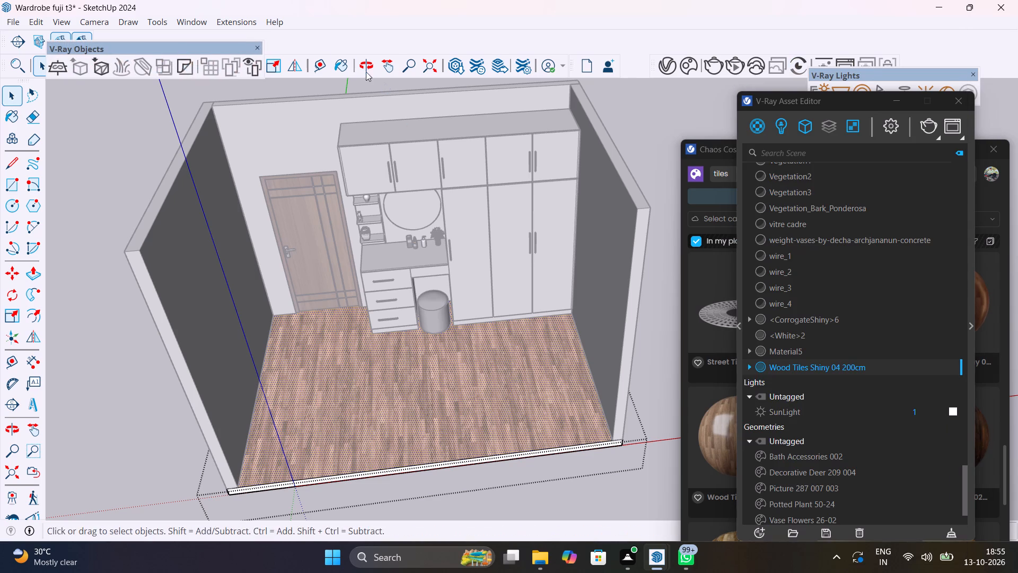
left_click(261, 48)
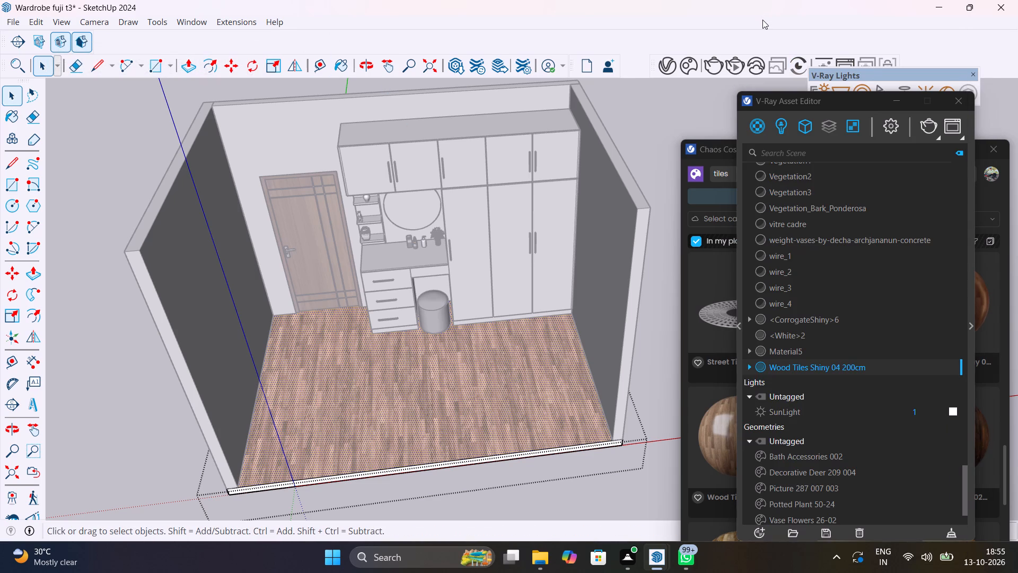
Display the V-Ray Utilities tool set.
right_click(762, 20)
left_click(913, 73)
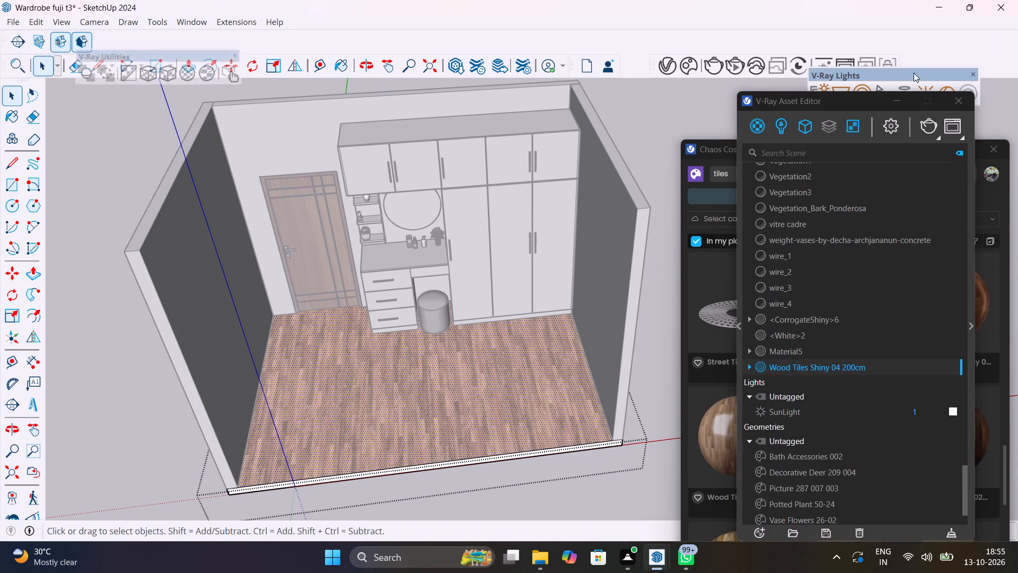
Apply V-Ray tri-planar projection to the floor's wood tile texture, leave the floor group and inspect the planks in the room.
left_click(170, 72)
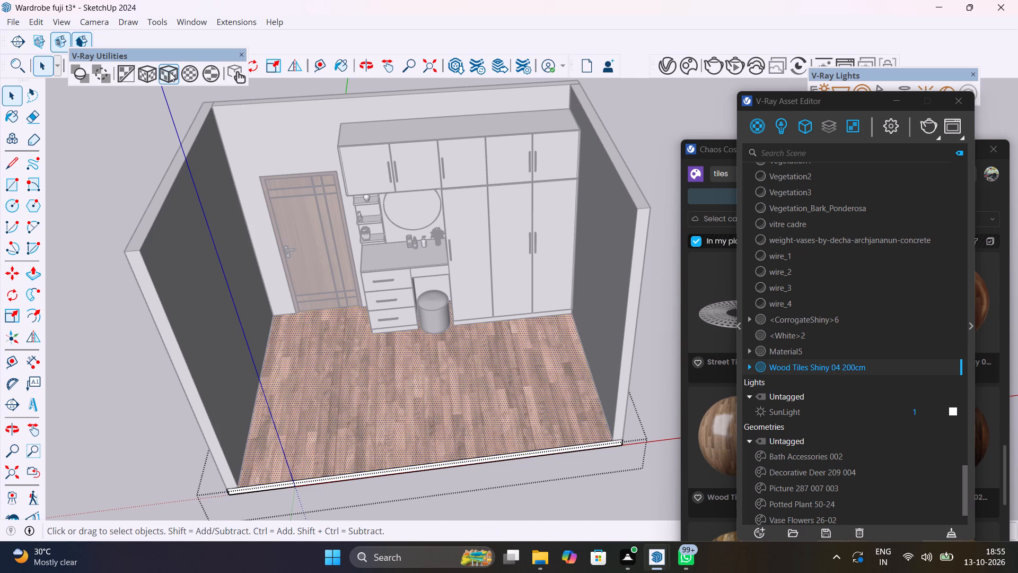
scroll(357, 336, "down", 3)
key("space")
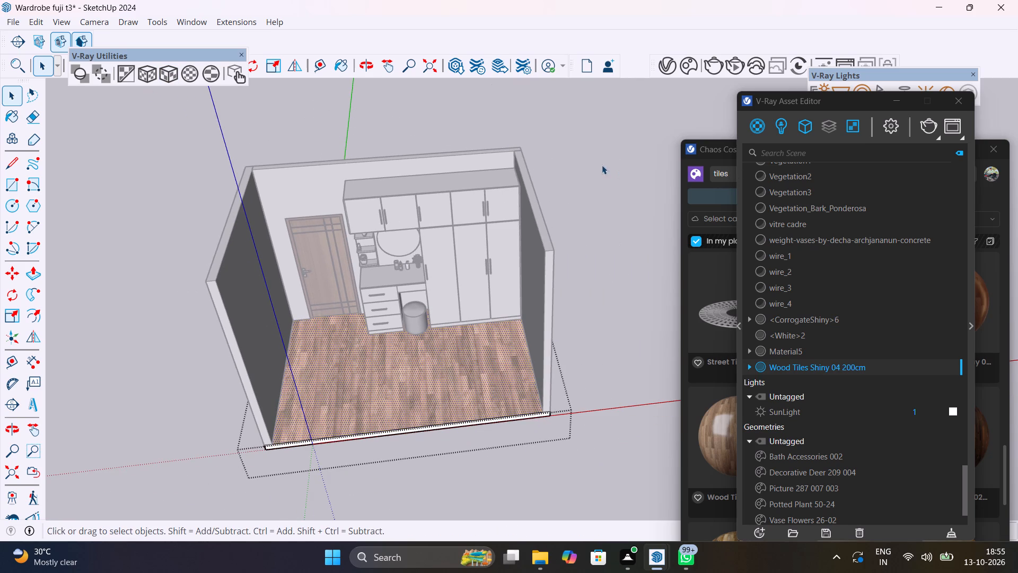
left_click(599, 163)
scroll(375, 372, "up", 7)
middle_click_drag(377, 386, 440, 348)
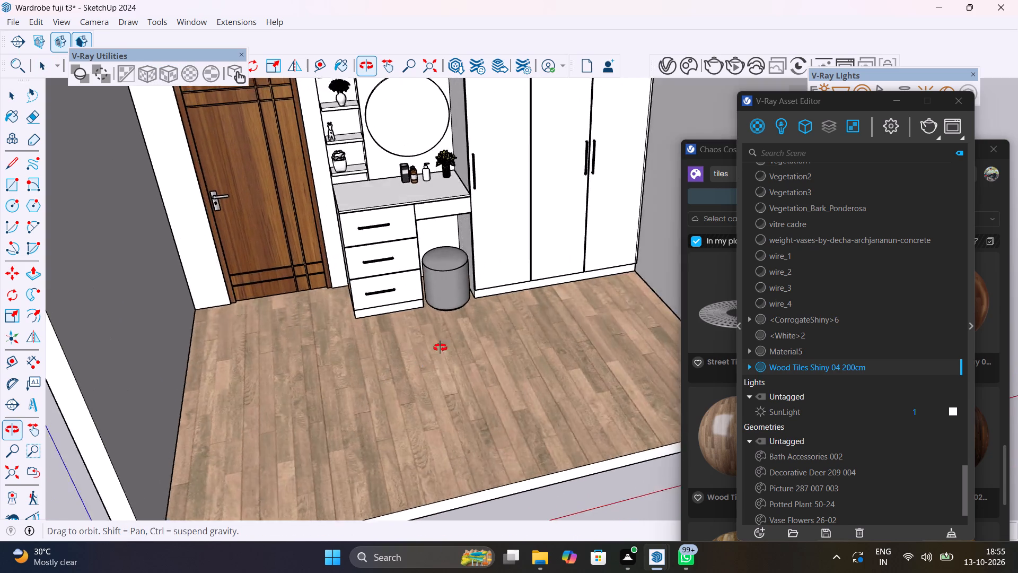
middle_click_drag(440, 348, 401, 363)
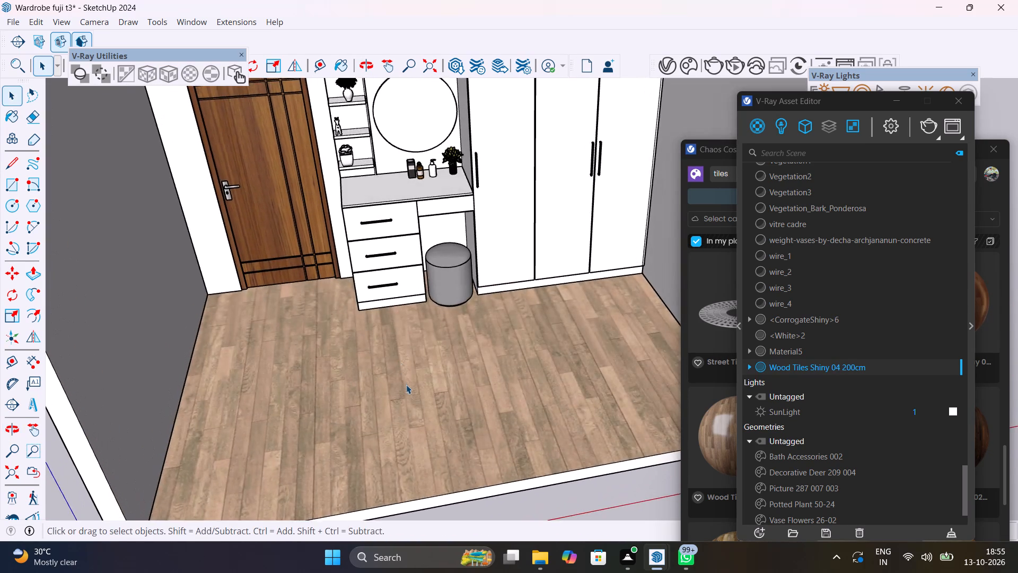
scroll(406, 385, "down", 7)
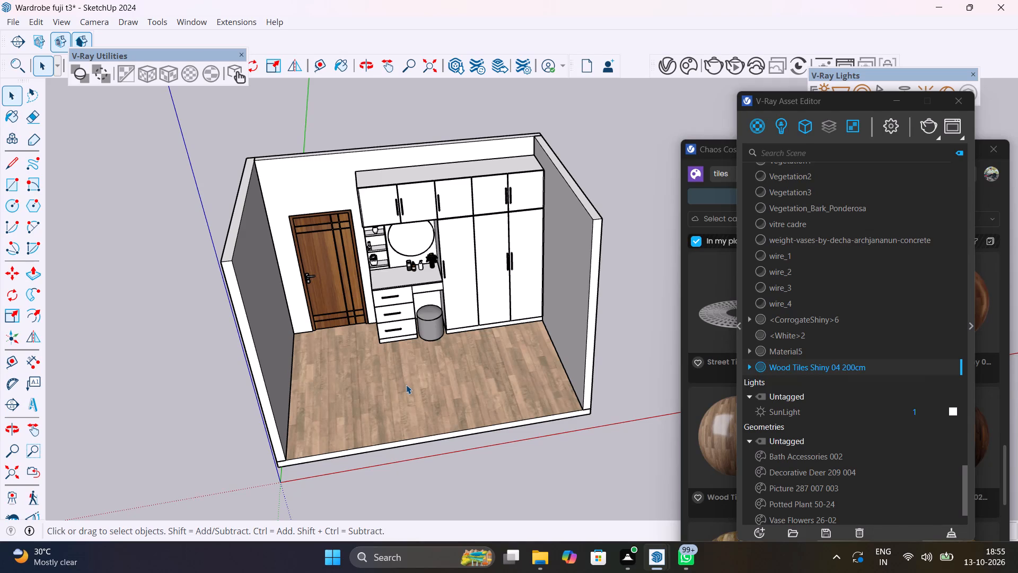
Delete the Wood Tiles Shiny 04 200cm material from the scene.
right_click(783, 366)
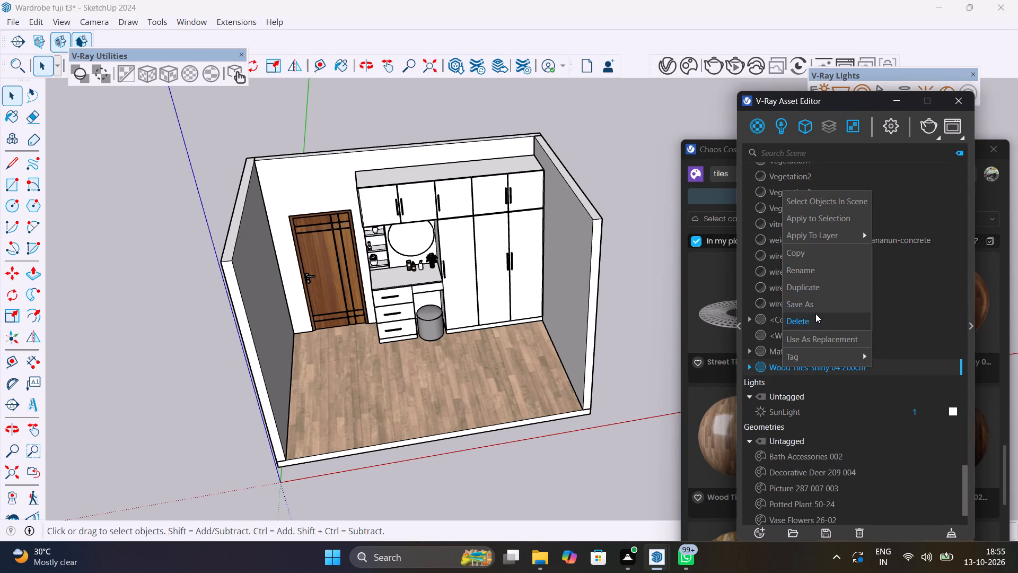
left_click(815, 317)
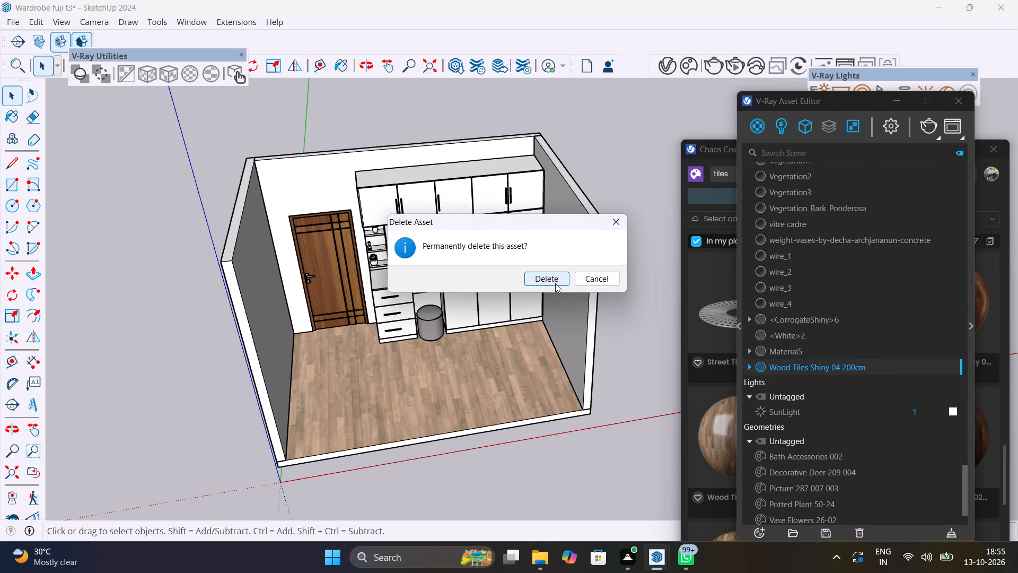
left_click(555, 283)
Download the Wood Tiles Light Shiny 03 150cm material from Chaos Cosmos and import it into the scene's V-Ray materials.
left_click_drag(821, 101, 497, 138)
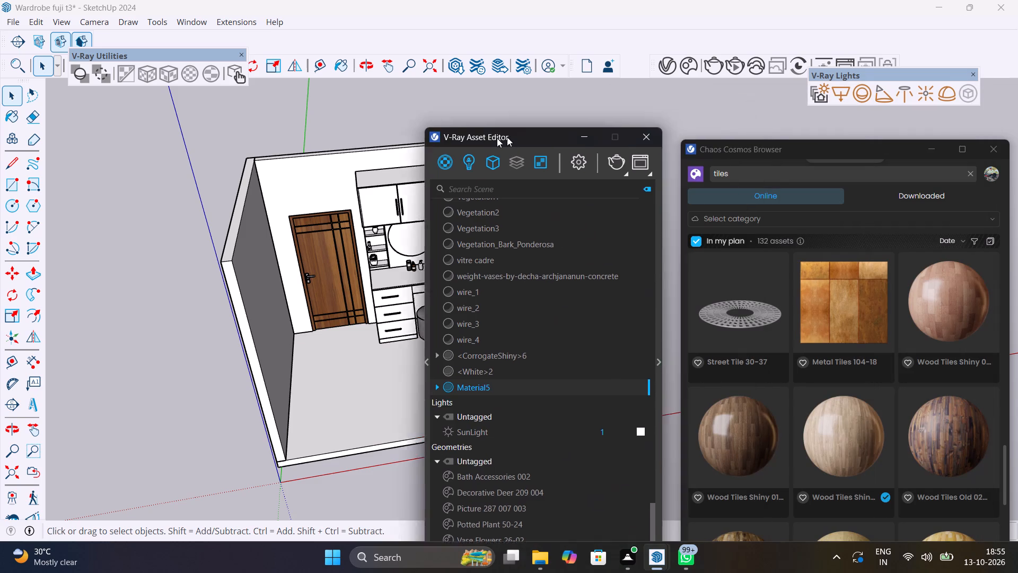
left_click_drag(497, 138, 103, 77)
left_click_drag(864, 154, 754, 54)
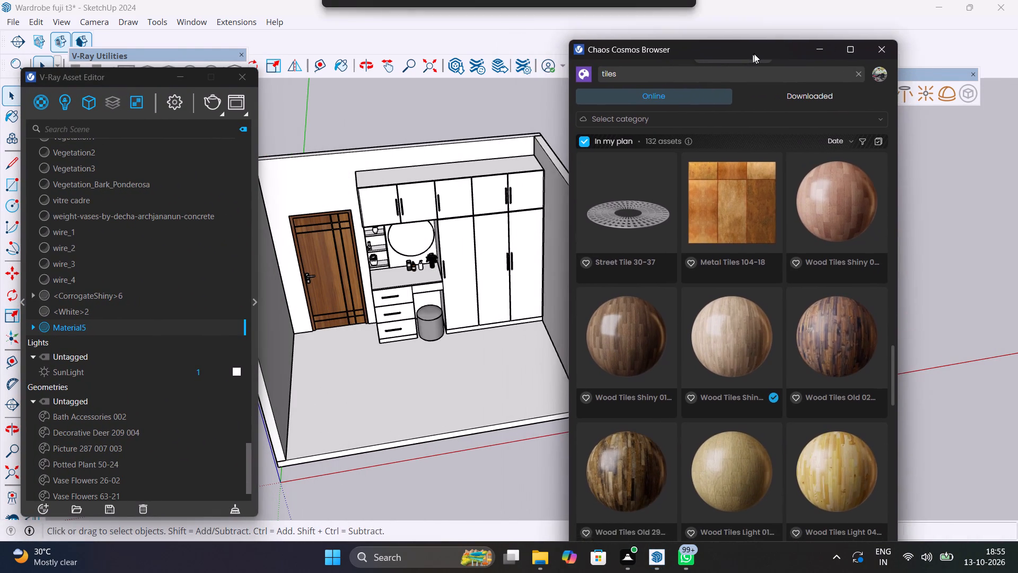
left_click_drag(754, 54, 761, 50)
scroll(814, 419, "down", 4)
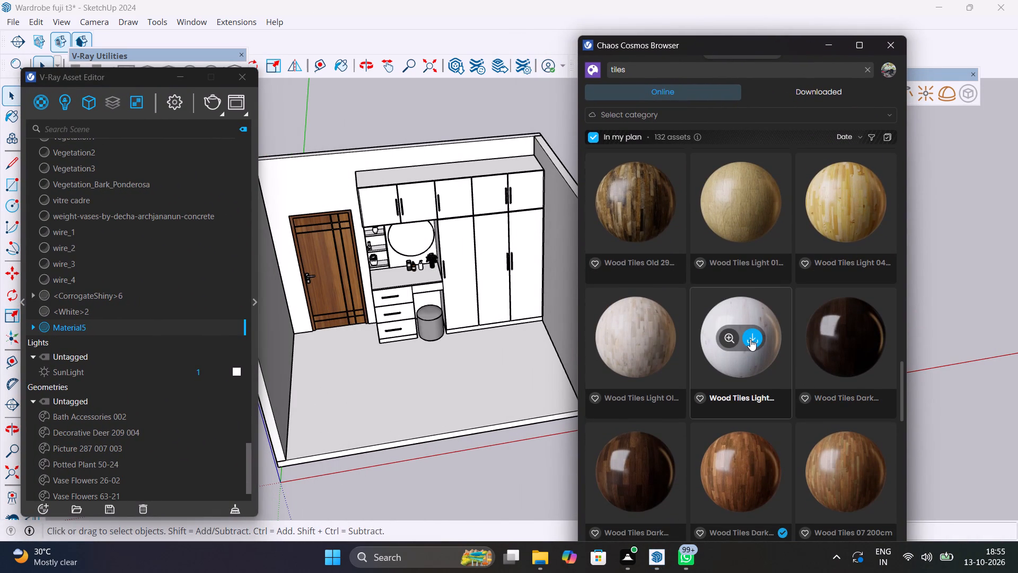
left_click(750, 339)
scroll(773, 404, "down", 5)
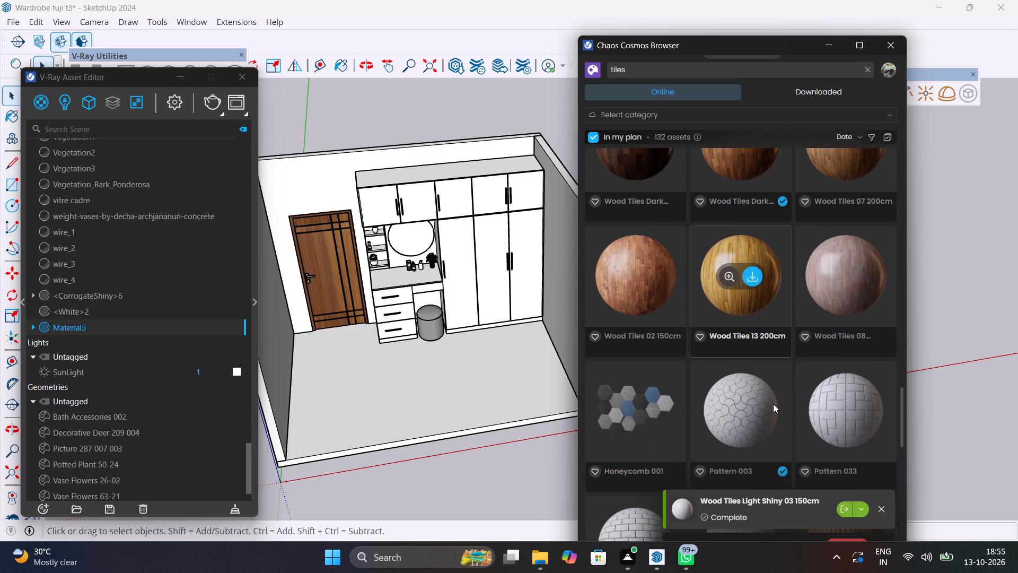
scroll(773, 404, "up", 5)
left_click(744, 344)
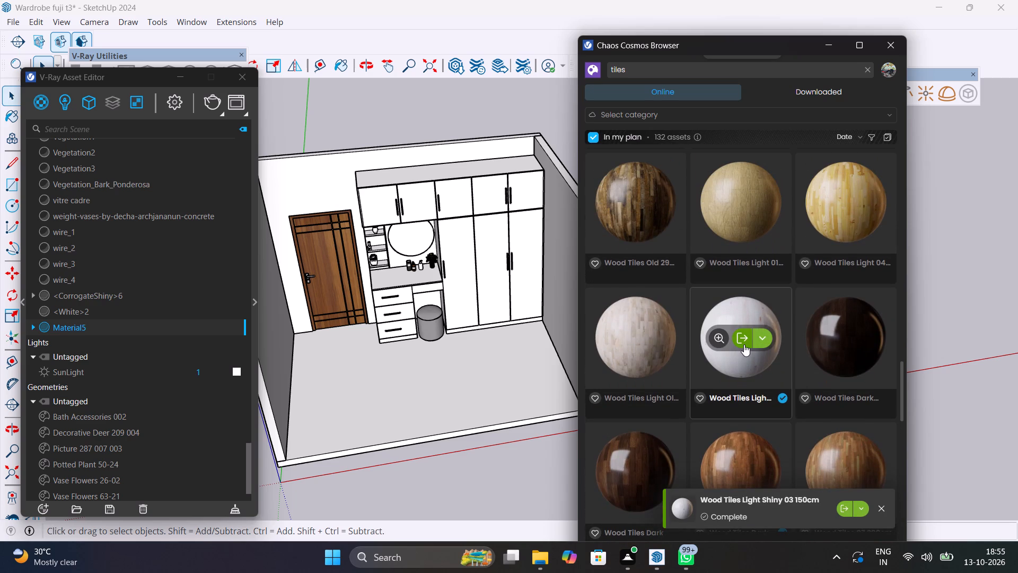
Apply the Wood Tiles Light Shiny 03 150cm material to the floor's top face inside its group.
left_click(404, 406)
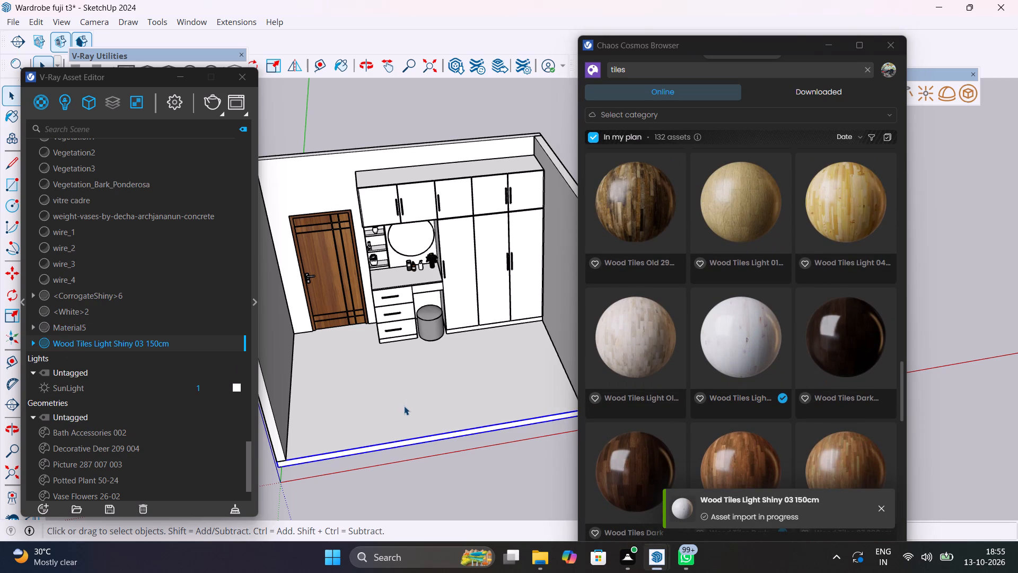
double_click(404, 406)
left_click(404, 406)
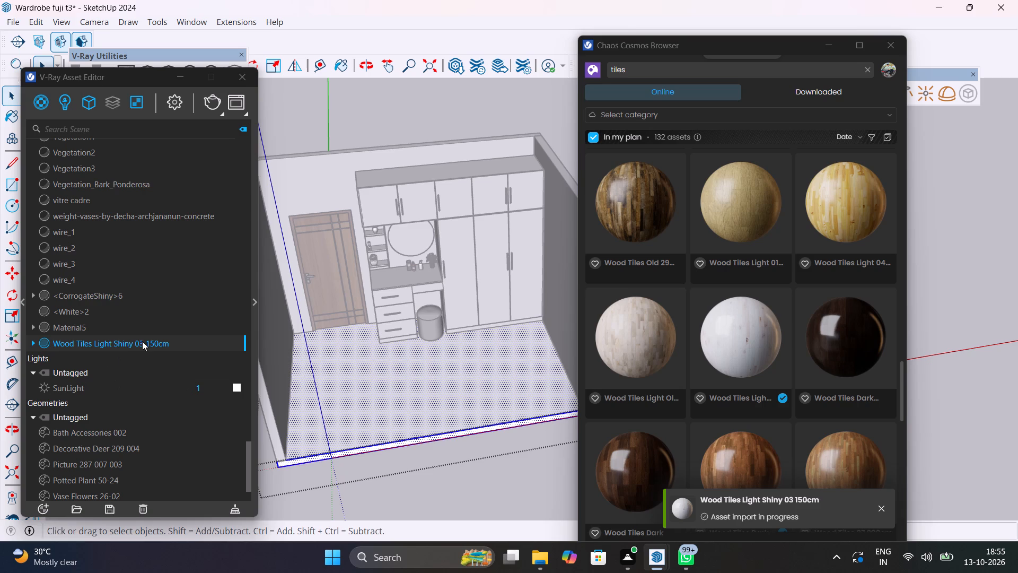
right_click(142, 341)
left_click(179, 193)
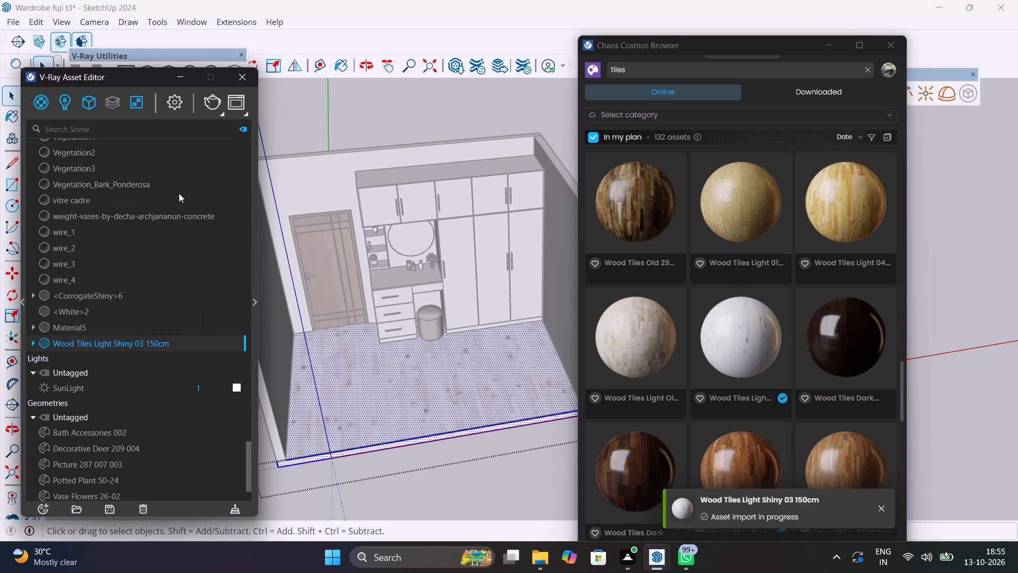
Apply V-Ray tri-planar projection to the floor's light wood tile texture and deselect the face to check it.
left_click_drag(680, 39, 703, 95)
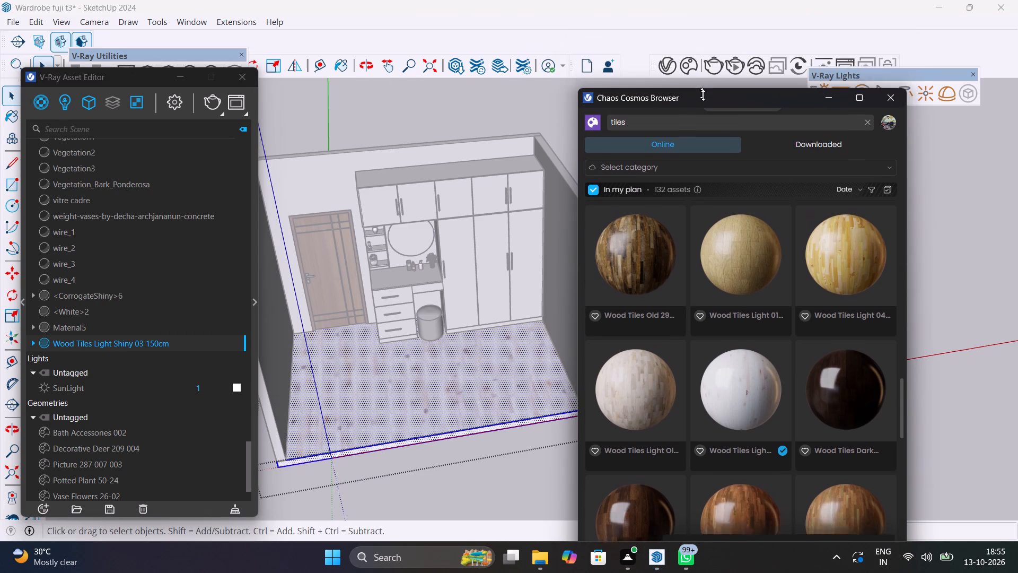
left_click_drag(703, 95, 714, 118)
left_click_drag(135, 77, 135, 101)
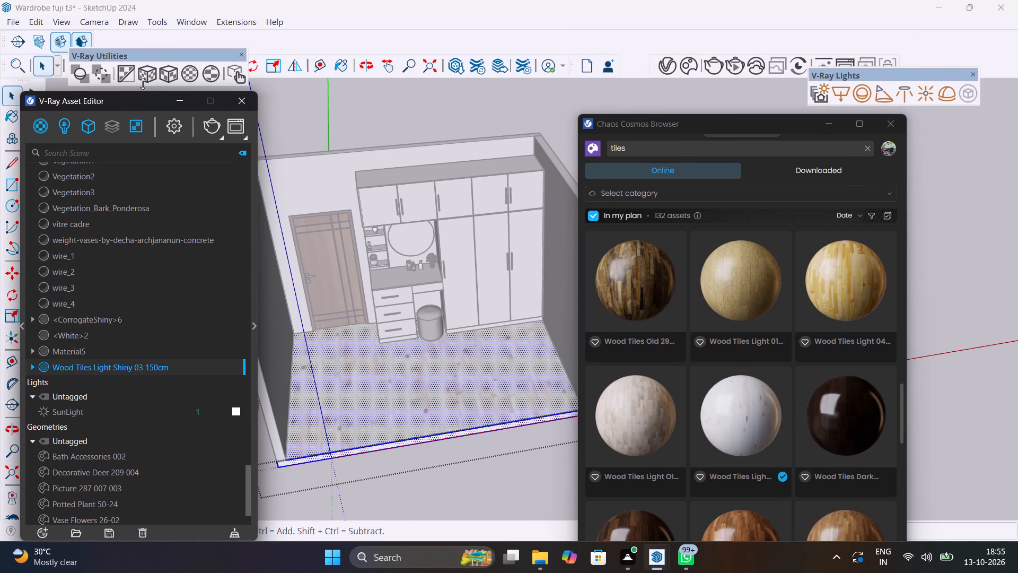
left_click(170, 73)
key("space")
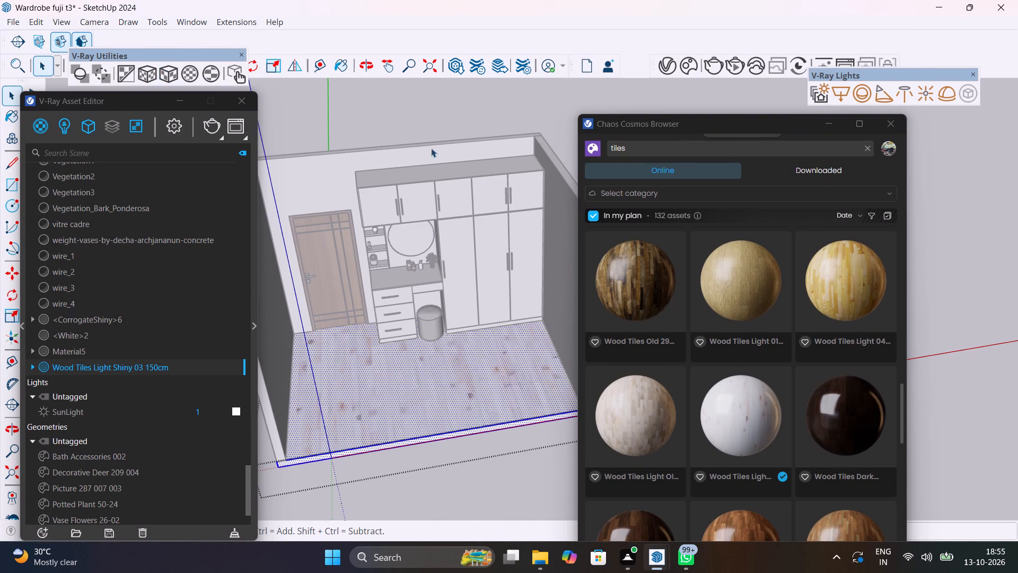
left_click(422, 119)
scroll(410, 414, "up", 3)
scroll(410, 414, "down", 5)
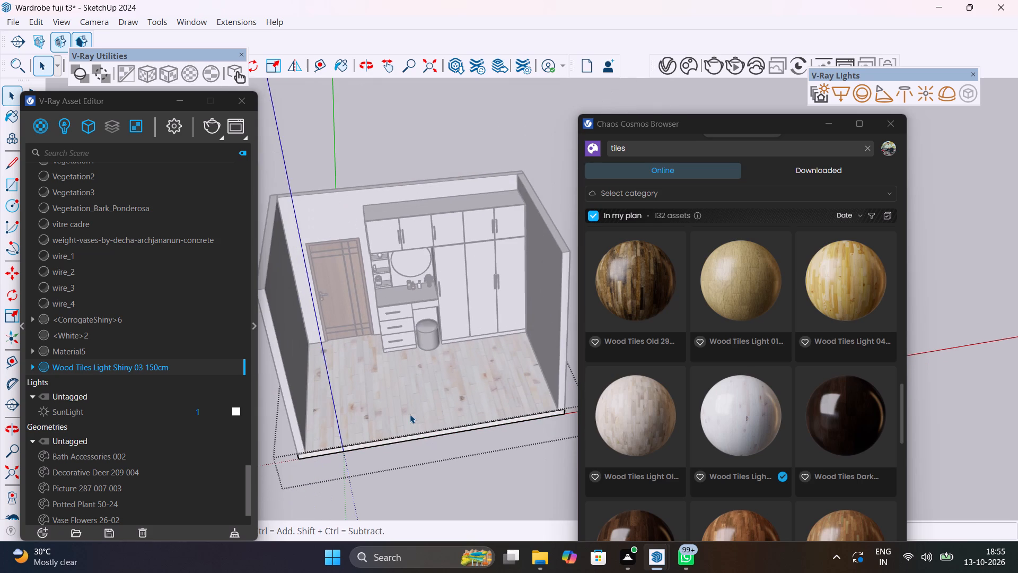
Browse the Chaos Cosmos tile materials and import Tiles Marble White 03 180cm into the scene.
scroll(631, 422, "down", 12)
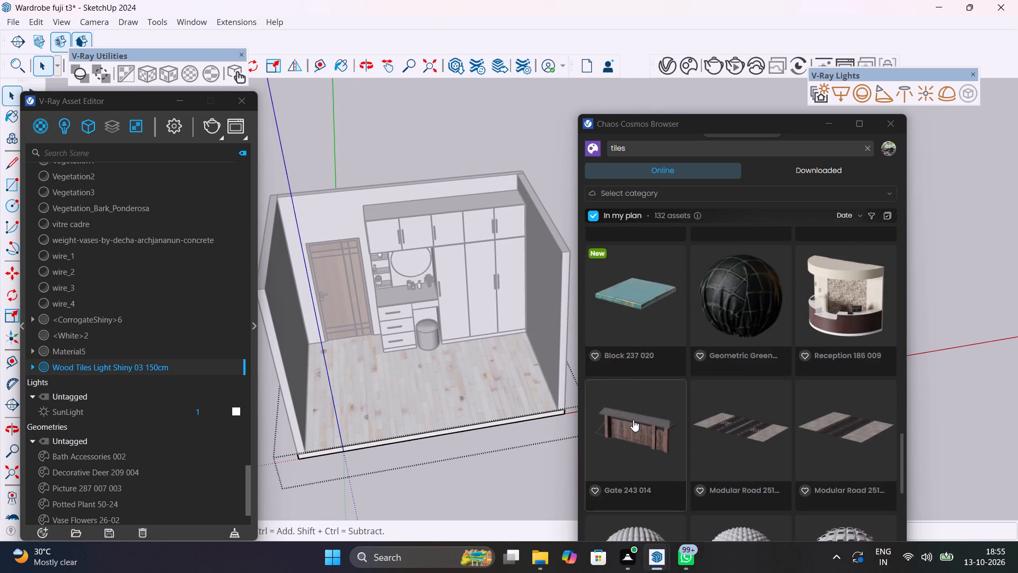
scroll(633, 420, "down", 6)
scroll(633, 420, "up", 20)
scroll(633, 420, "up", 9)
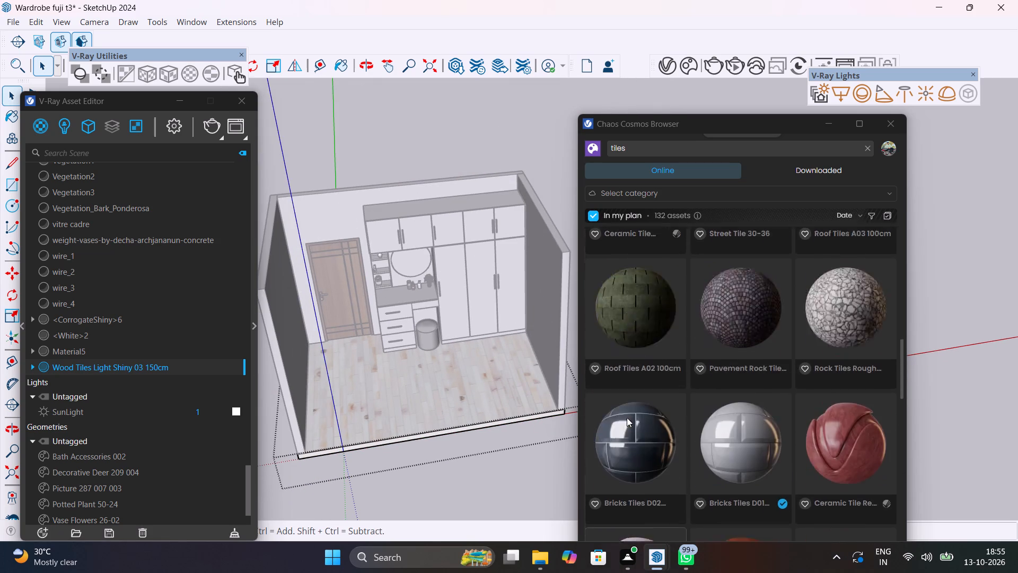
scroll(627, 418, "up", 5)
scroll(627, 418, "down", 1)
scroll(627, 418, "up", 3)
scroll(627, 418, "down", 1)
scroll(627, 418, "up", 1)
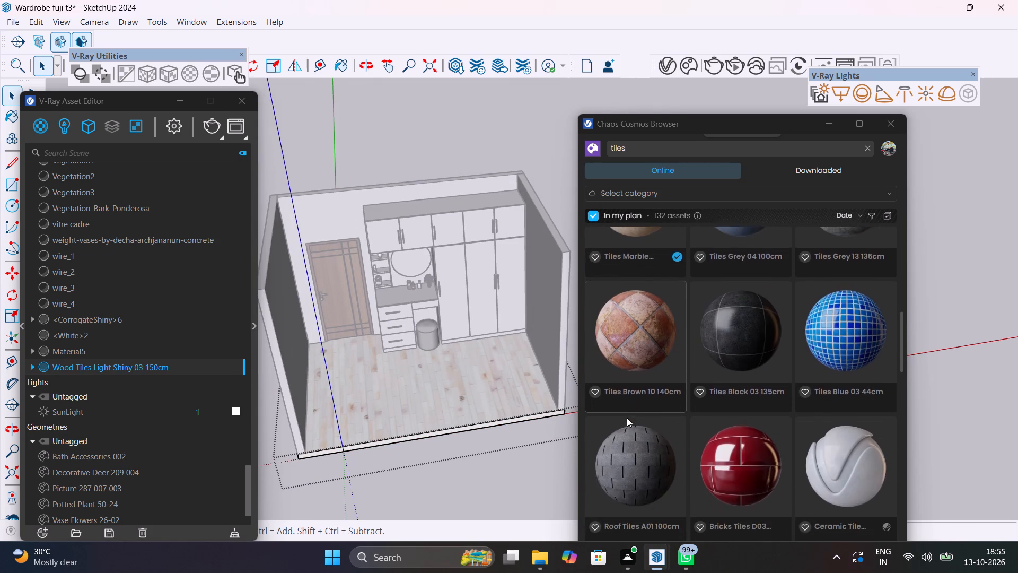
scroll(627, 418, "up", 11)
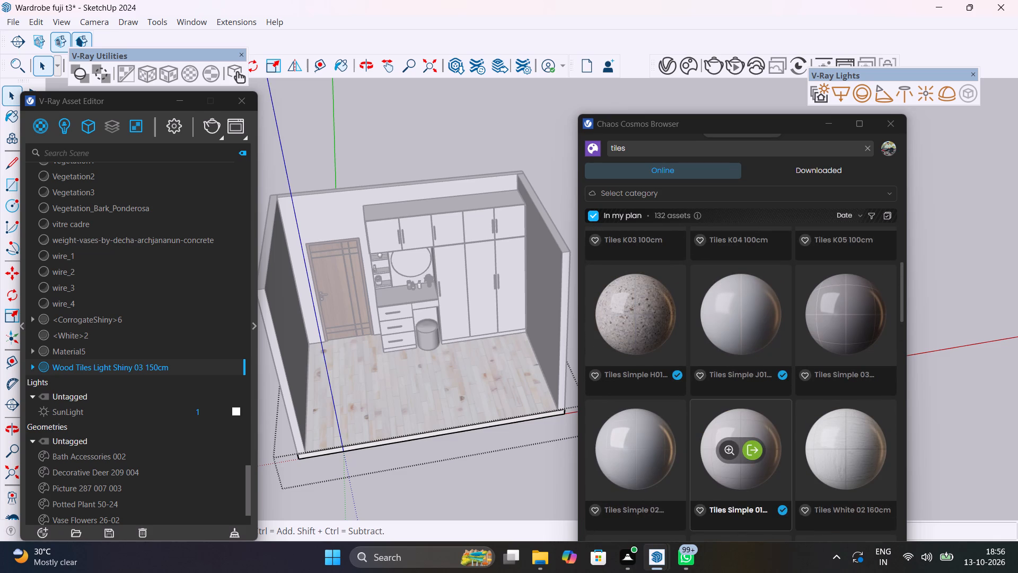
scroll(755, 426, "up", 12)
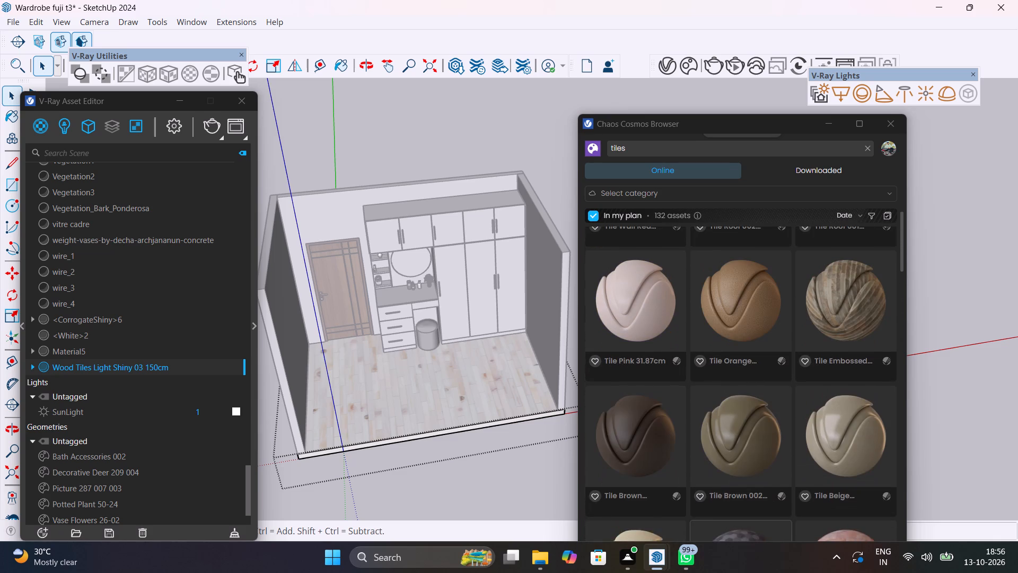
scroll(755, 426, "up", 14)
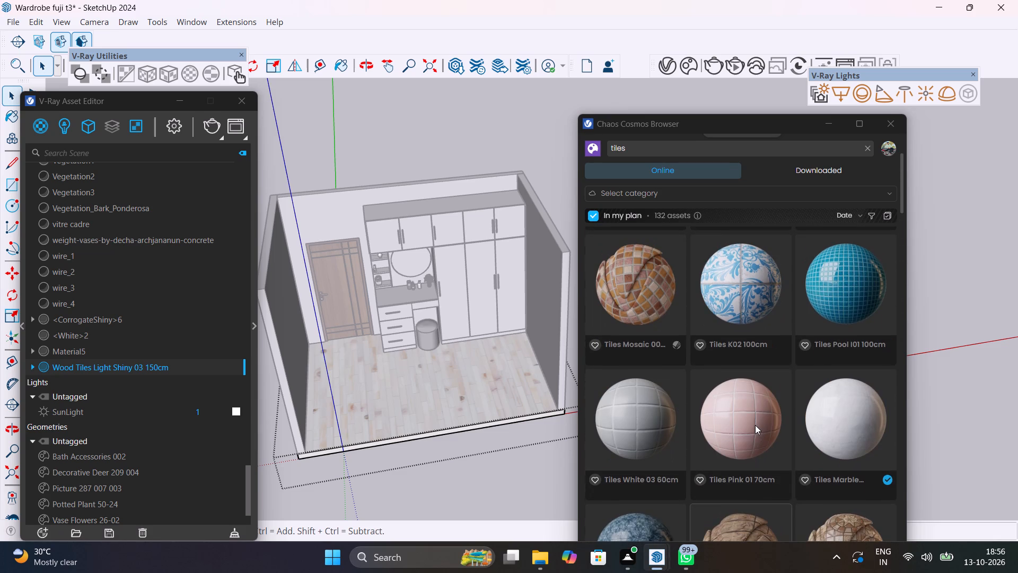
left_click(846, 424)
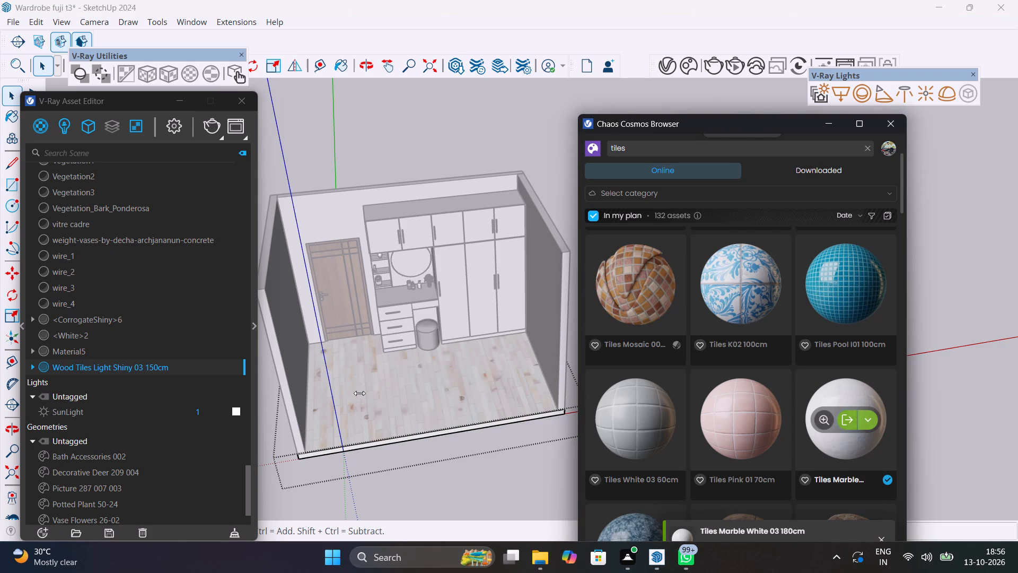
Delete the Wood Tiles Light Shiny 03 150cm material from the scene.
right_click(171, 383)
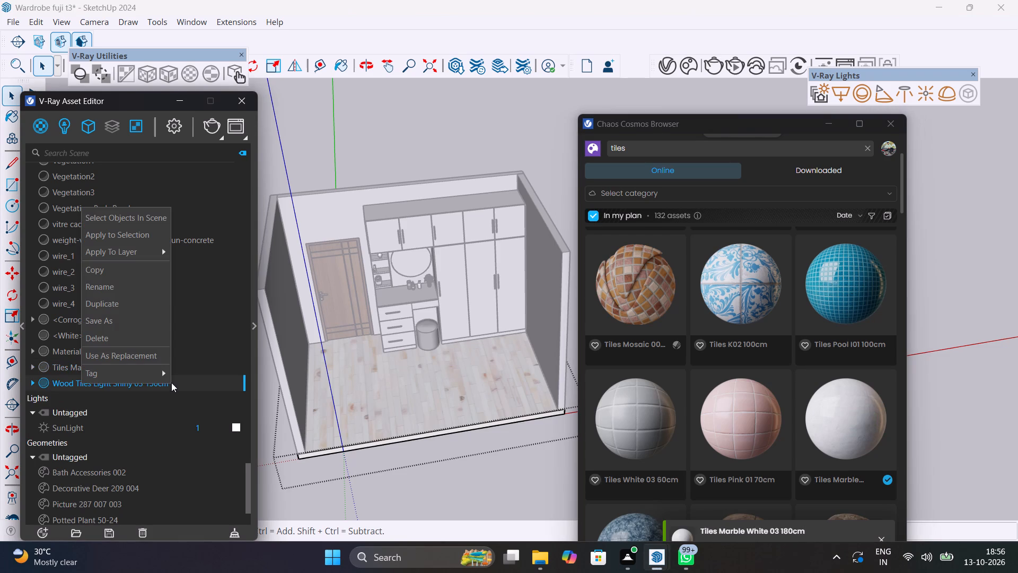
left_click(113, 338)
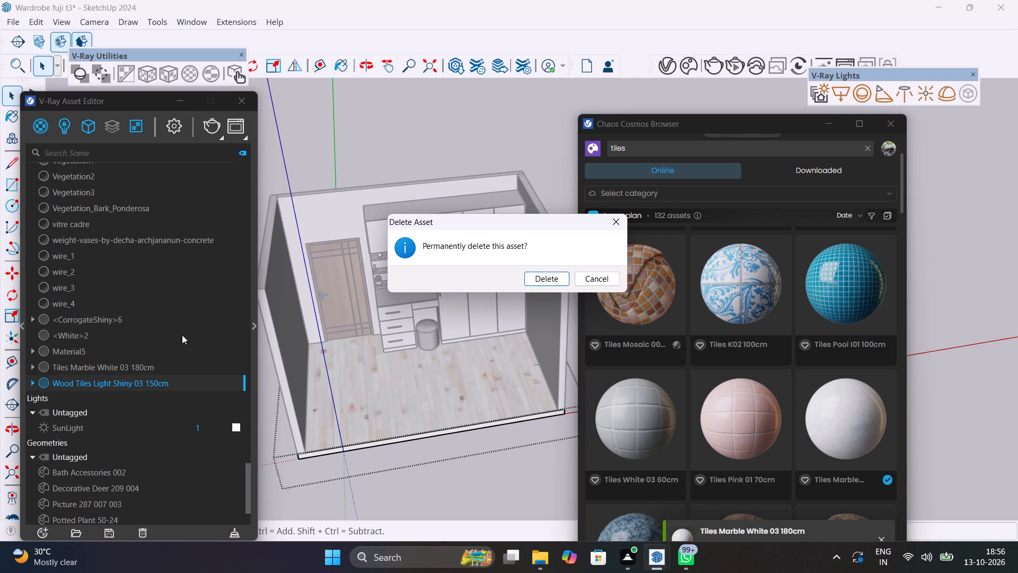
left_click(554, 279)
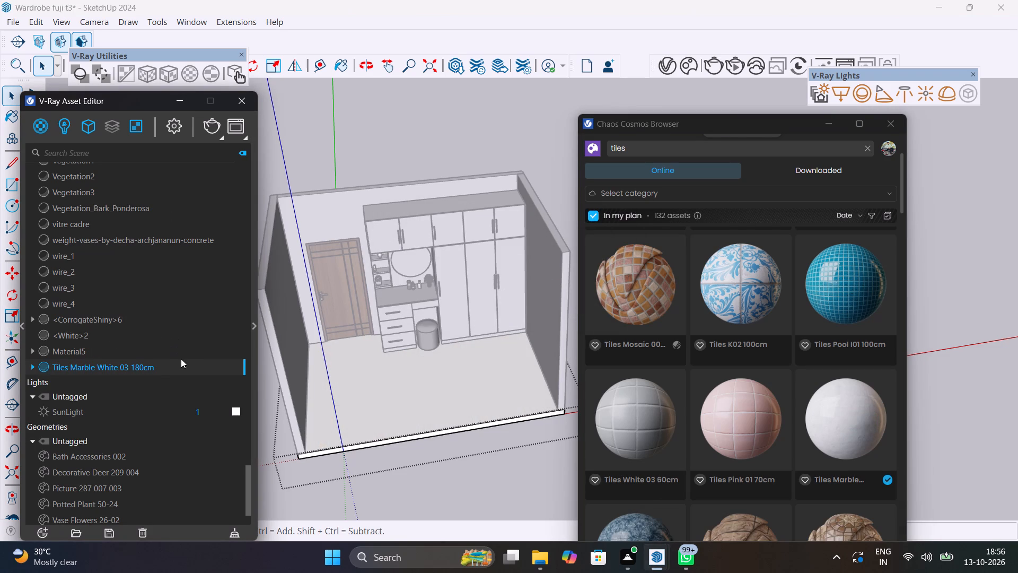
Apply the Tiles Marble White 03 180cm material to the floor's top face.
left_click(184, 362)
double_click(449, 385)
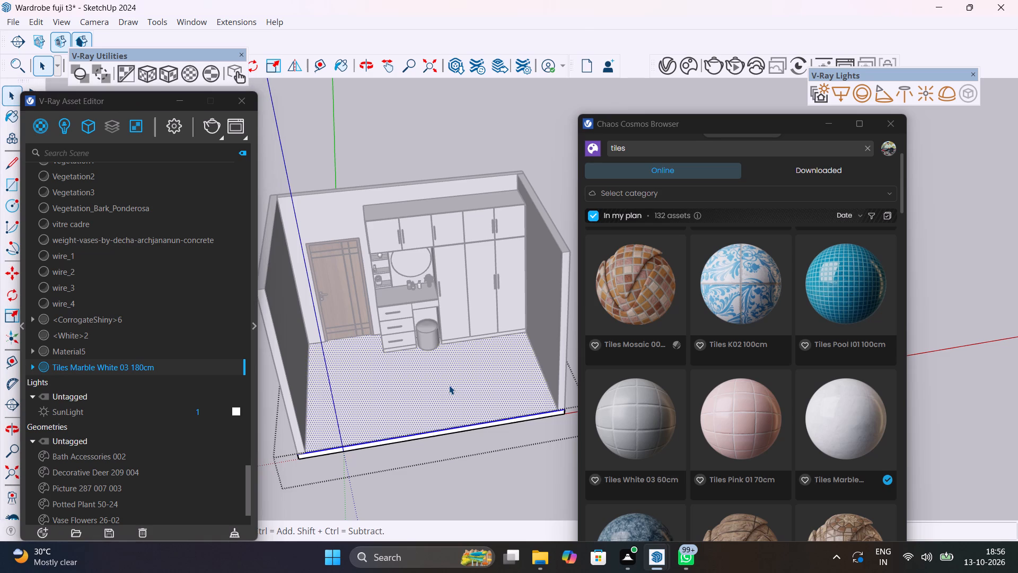
right_click(449, 385)
left_click(130, 370)
right_click(130, 370)
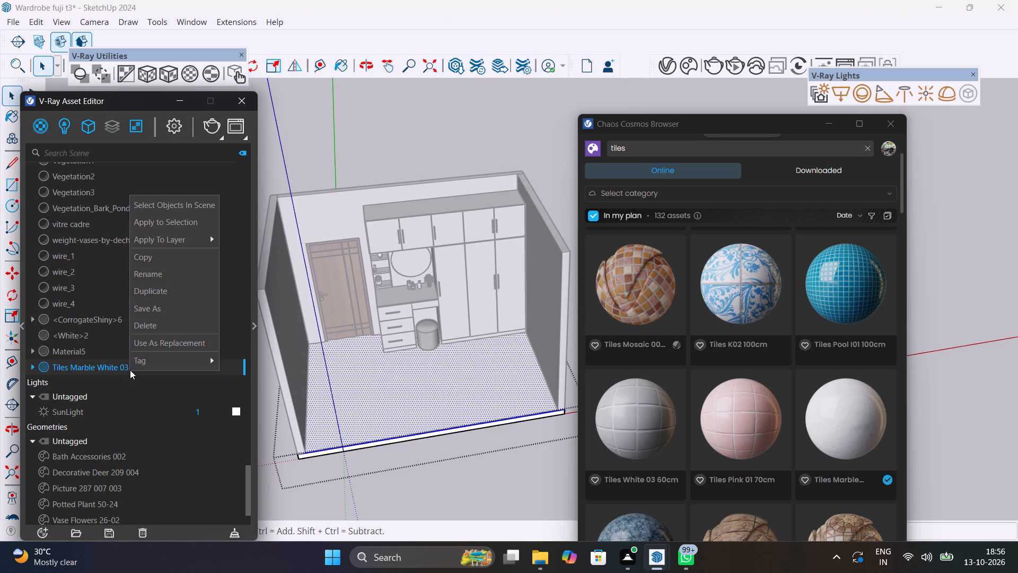
left_click(174, 225)
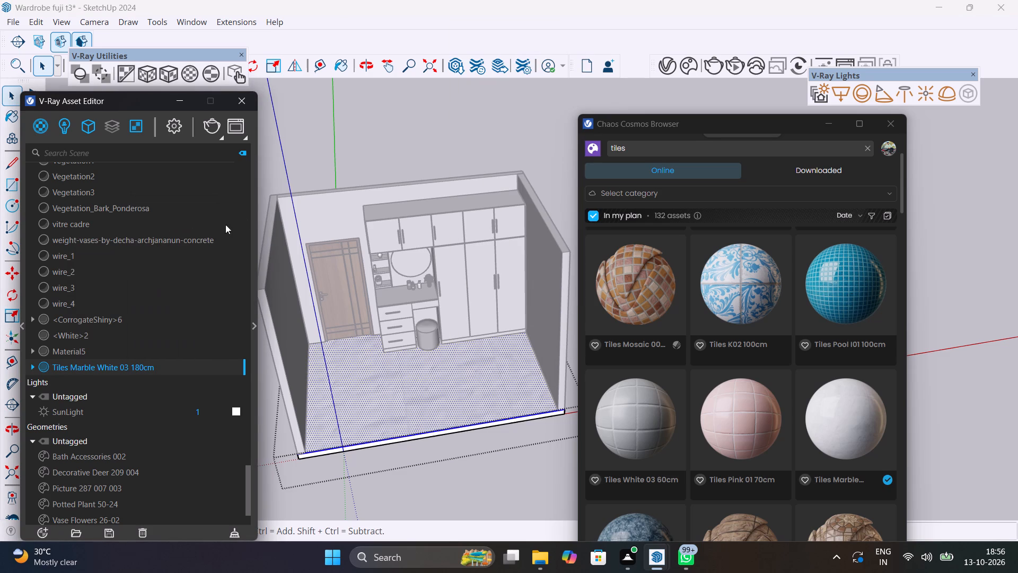
Apply V-Ray tri-planar projection to the floor's marble texture and leave the floor group.
left_click(172, 75)
left_click(378, 141)
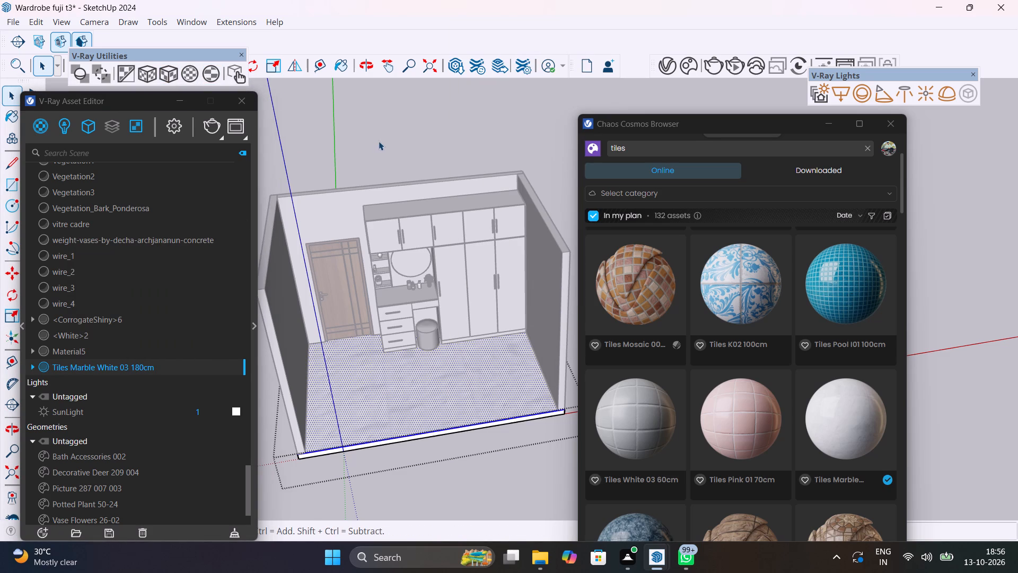
scroll(424, 373, "up", 7)
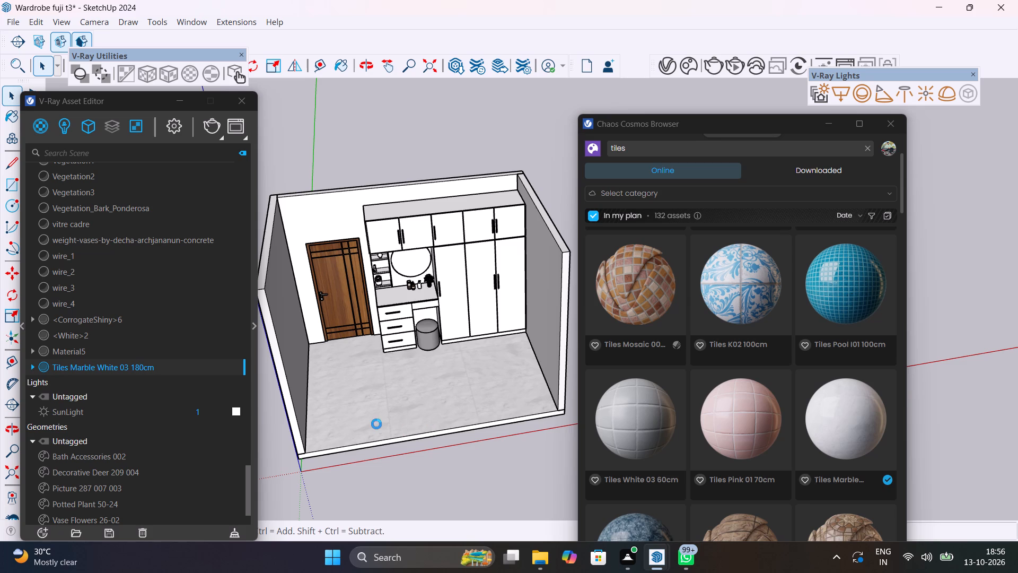
Close the V-Ray Asset Editor and the Chaos Cosmos Browser to clear the view of the room model.
scroll(376, 424, "up", 13)
scroll(376, 424, "down", 7)
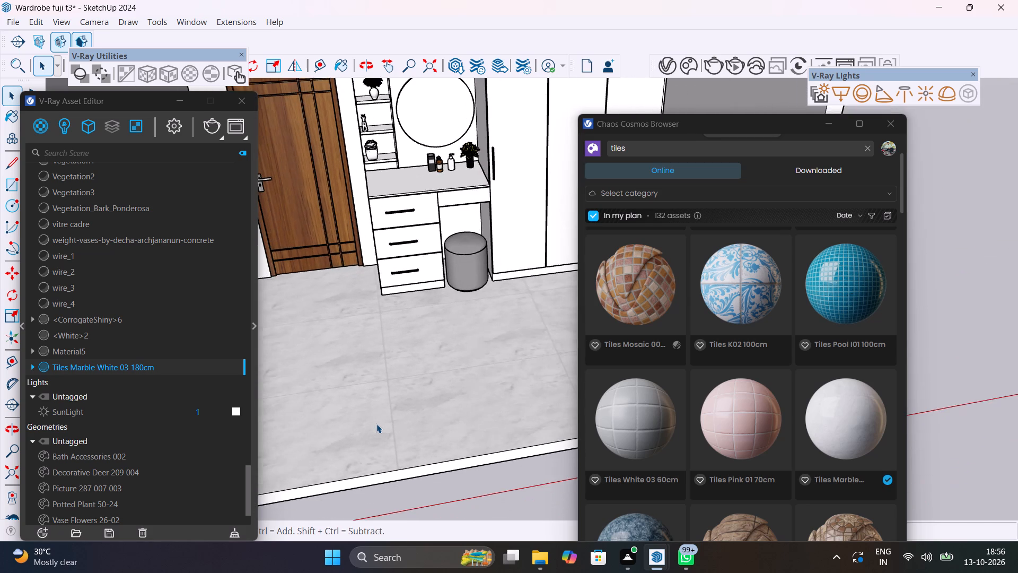
scroll(381, 426, "down", 3)
left_click(244, 103)
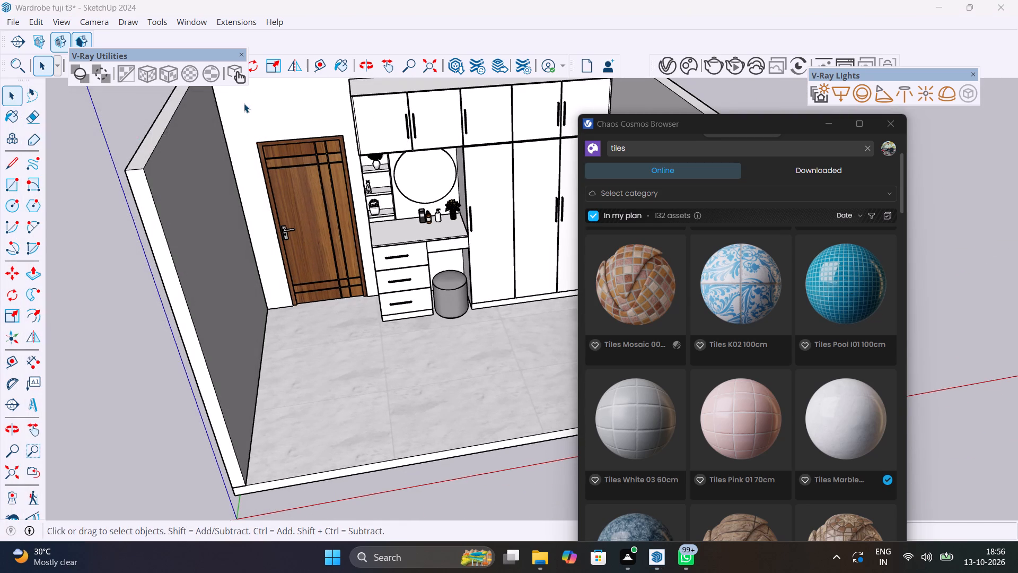
scroll(376, 286, "down", 3)
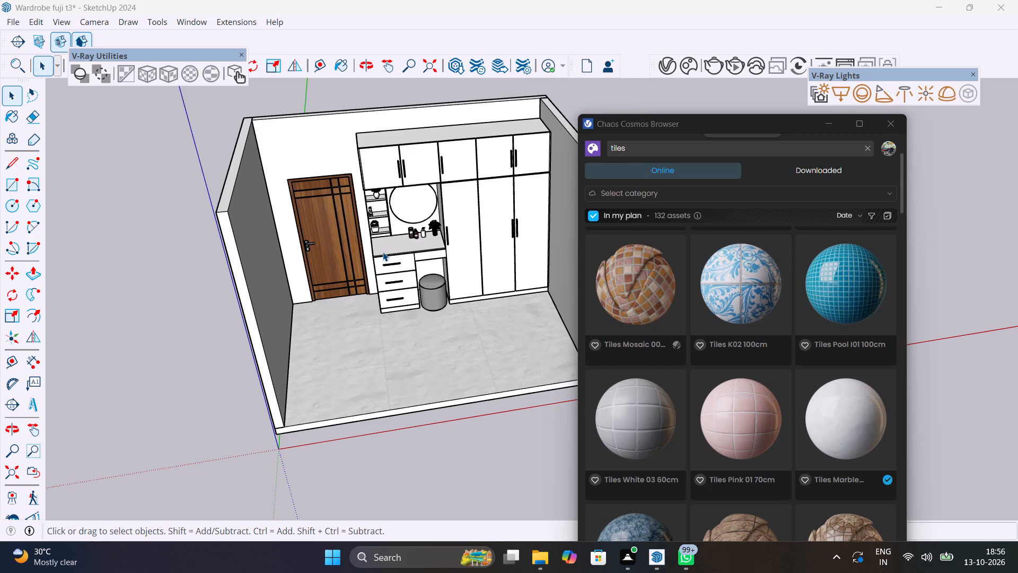
scroll(396, 256, "down", 5)
middle_click_drag(446, 259, 448, 141)
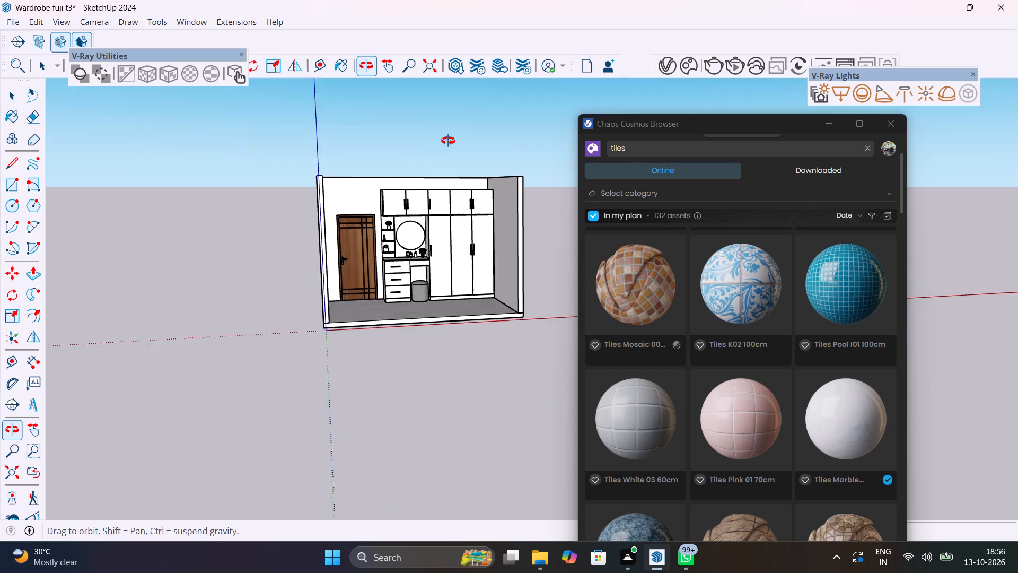
middle_click_drag(448, 141, 403, 198)
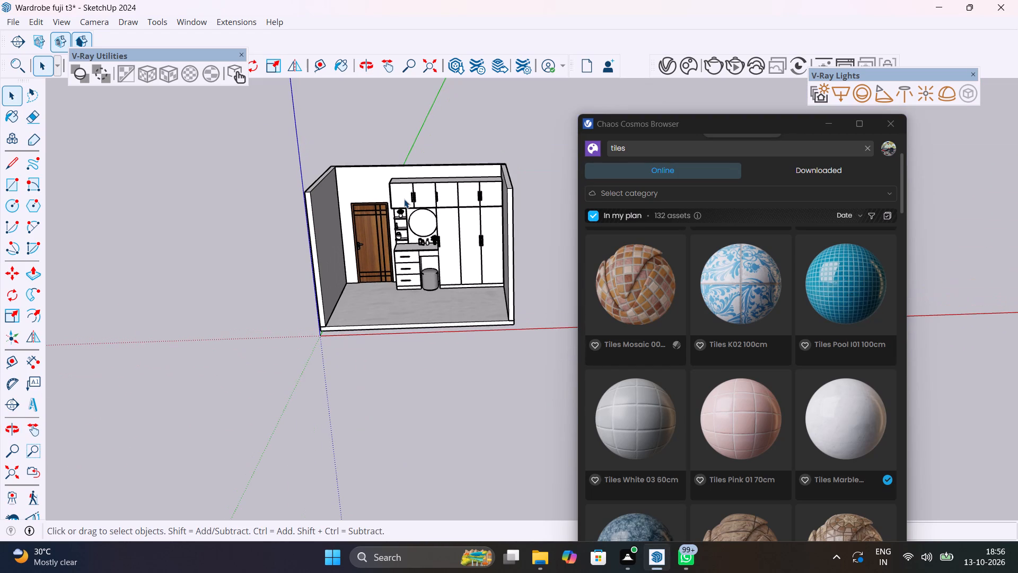
scroll(404, 199, "up", 13)
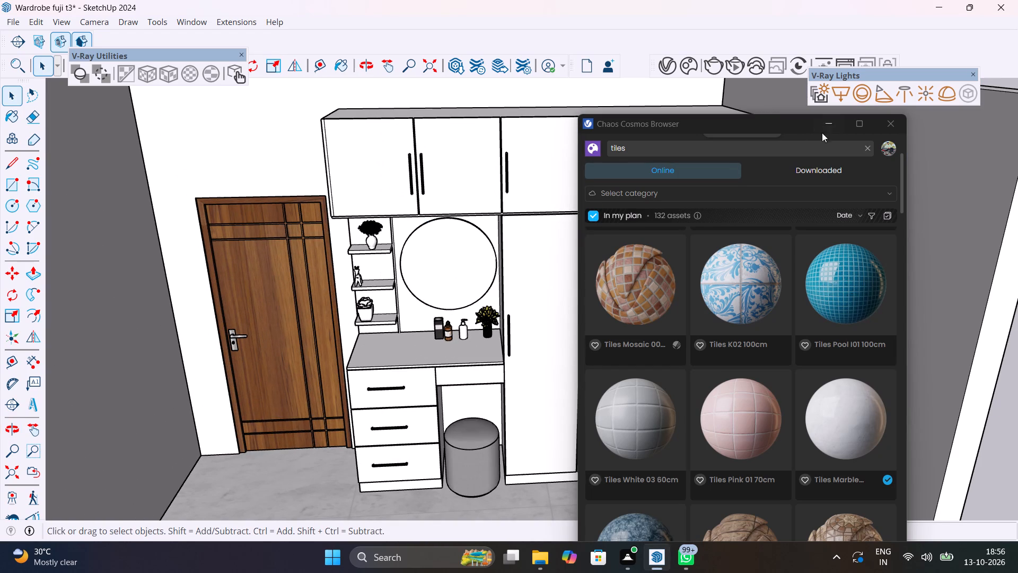
left_click(882, 124)
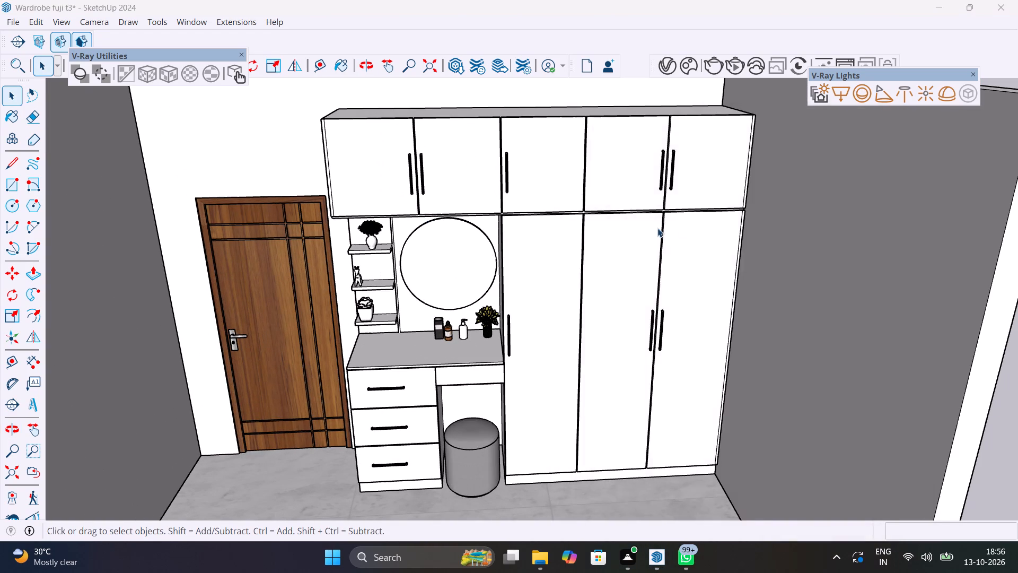
Examine the wardrobe, dressing table, door and marble floor from several angles.
scroll(657, 228, "down", 5)
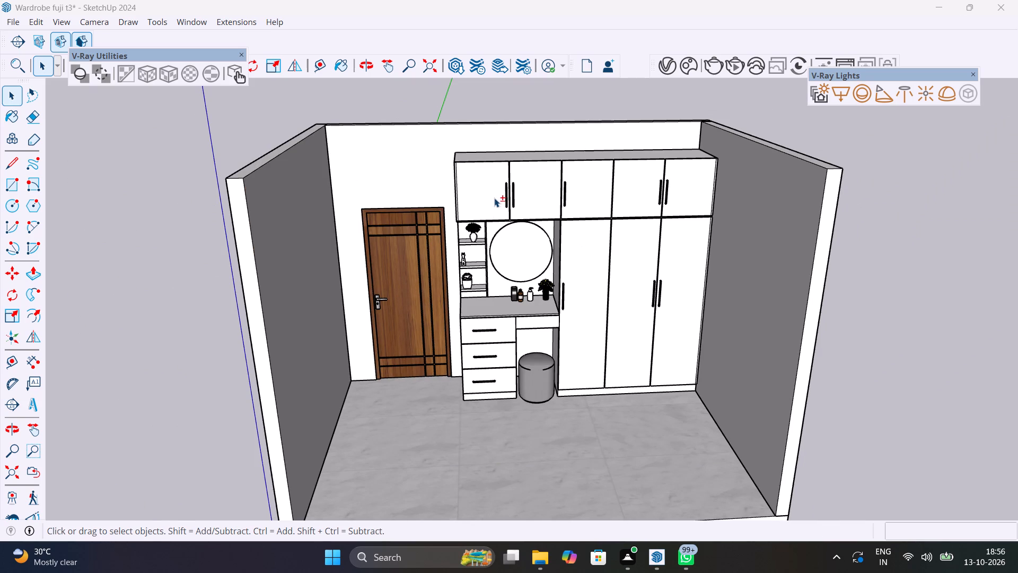
middle_click_drag(536, 267, 557, 231, "shift")
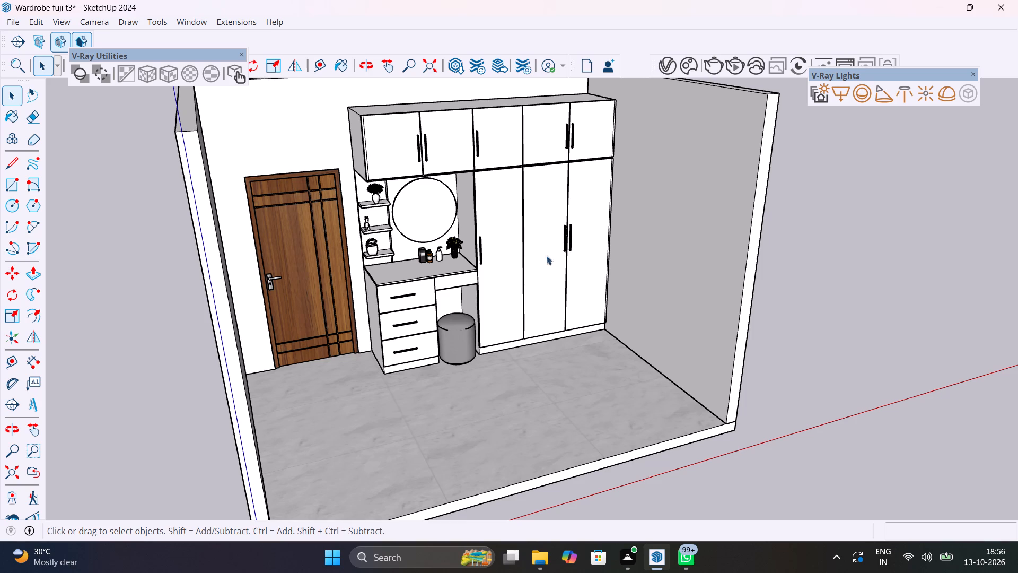
scroll(461, 349, "up", 4)
scroll(461, 348, "down", 6)
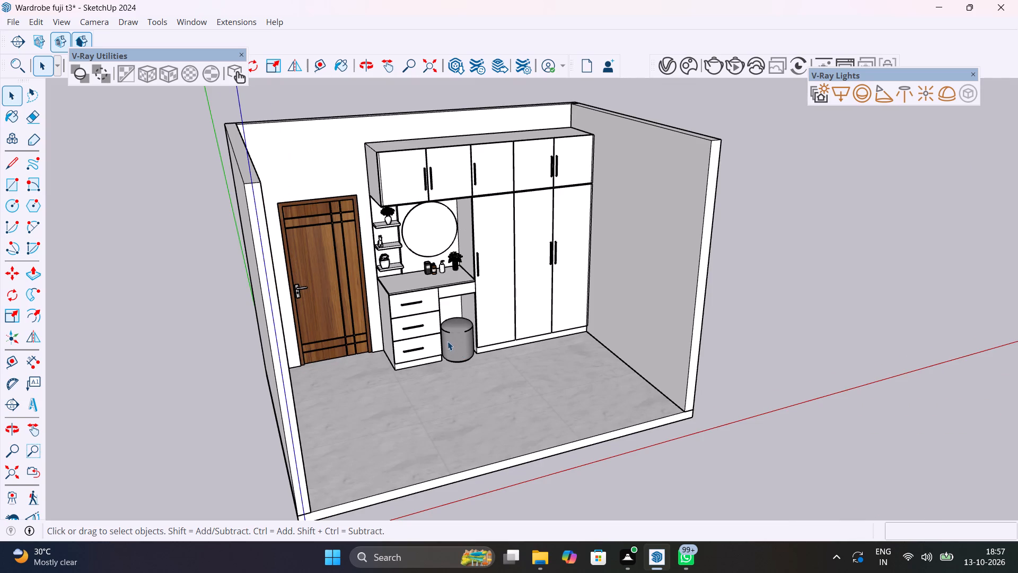
scroll(447, 341, "down", 3)
middle_click_drag(451, 334, 371, 301)
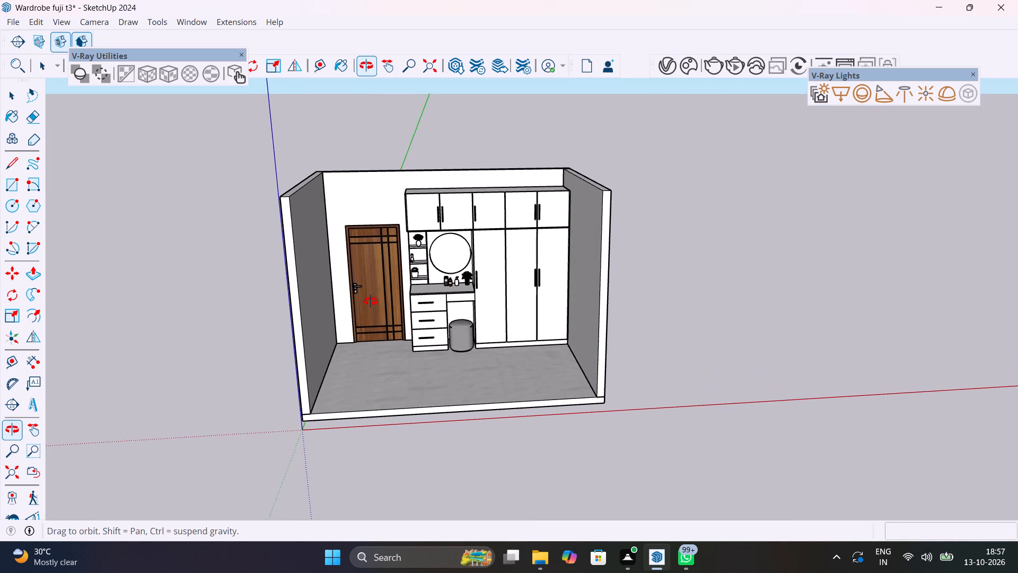
middle_click_drag(371, 301, 345, 308)
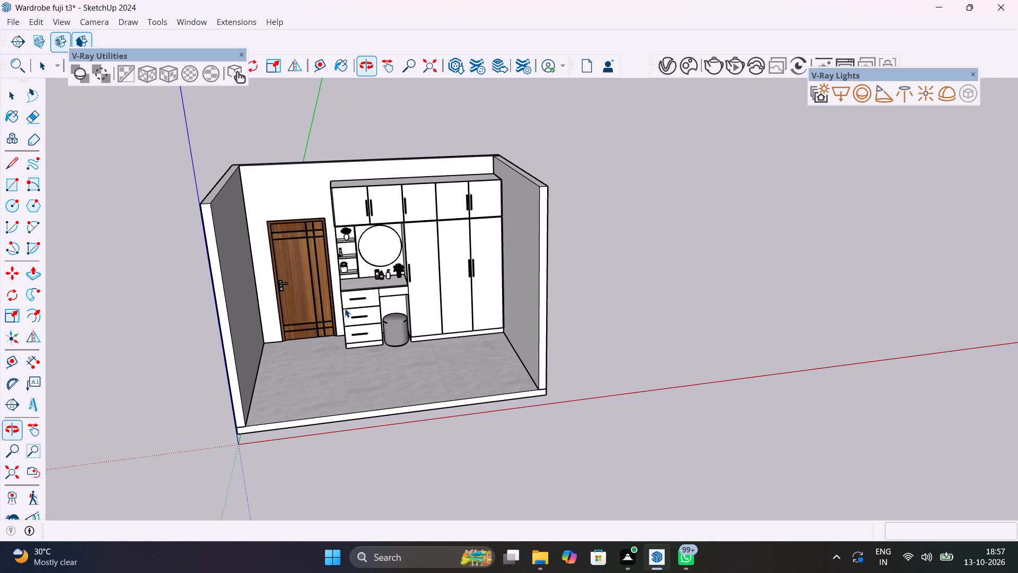
scroll(342, 308, "up", 4)
middle_click_drag(460, 327, 459, 327, "shift")
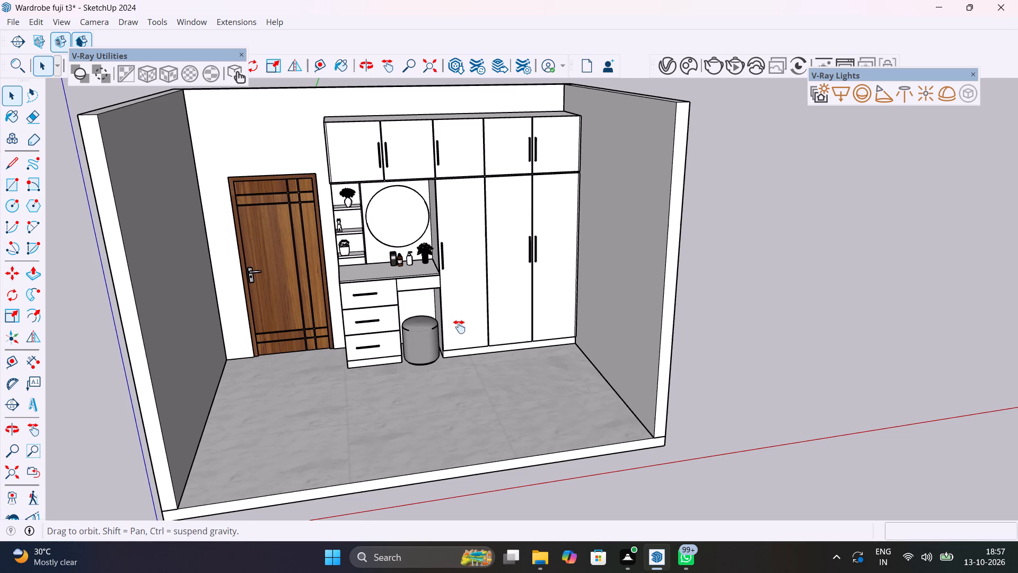
middle_click_drag(459, 327, 423, 341, "shift")
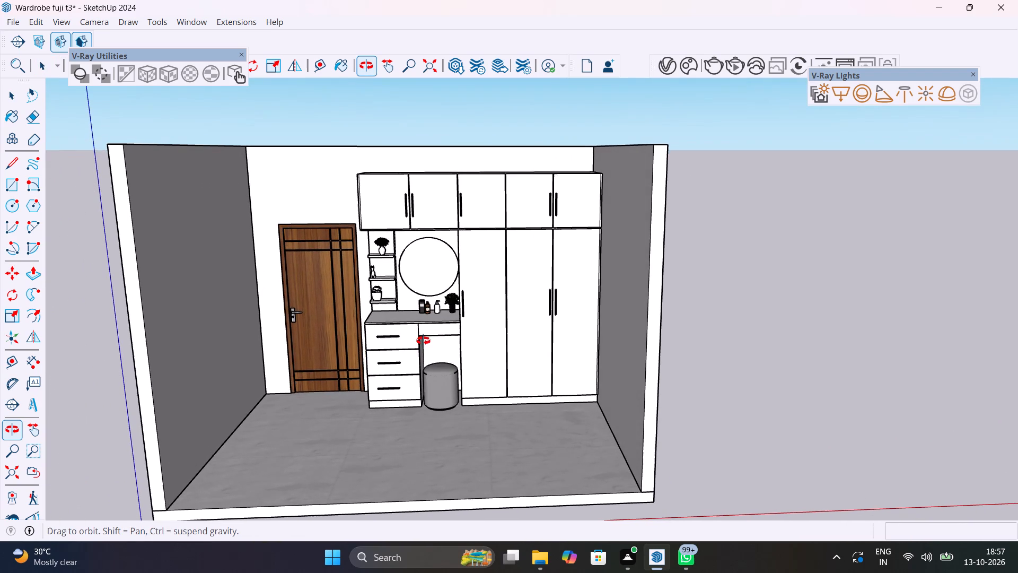
middle_click_drag(423, 341, 425, 328, "shift")
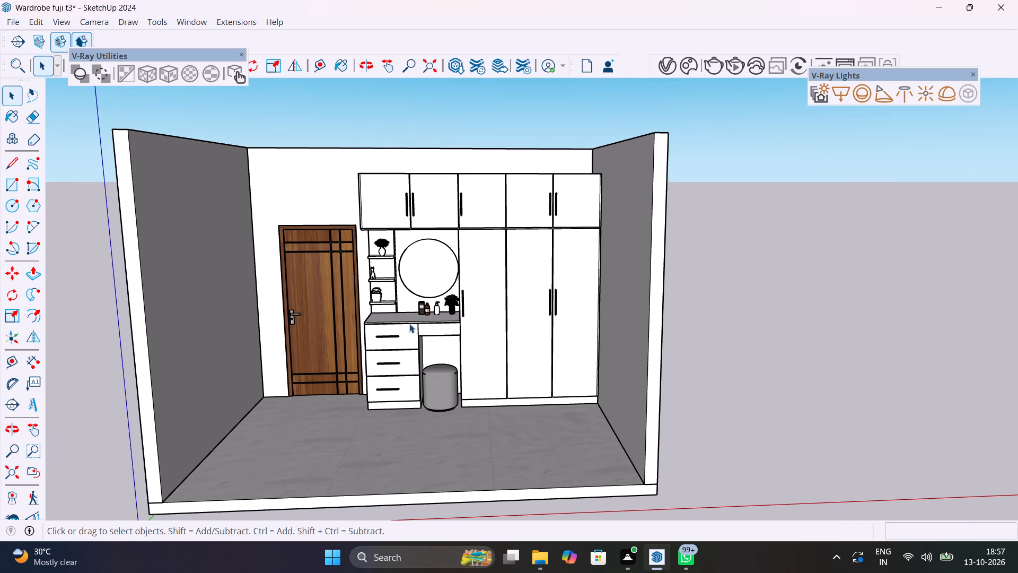
Open the round mirror's group above the dressing table and offset its front face edge inward about 1/2".
scroll(428, 257, "up", 4)
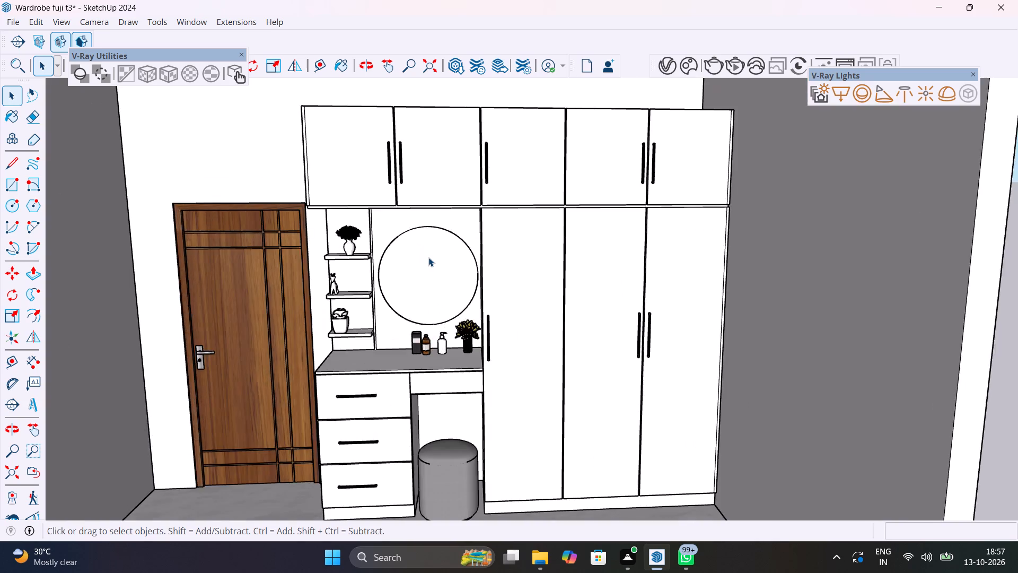
scroll(428, 257, "up", 13)
middle_click_drag(429, 271, 599, 350)
left_click(435, 322)
left_click(438, 322)
double_click(393, 323)
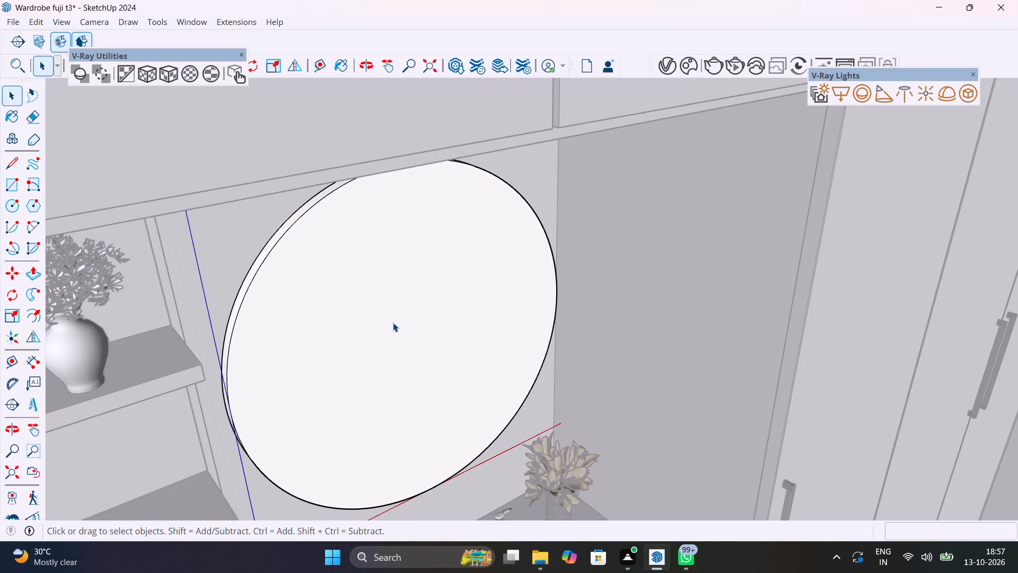
middle_click_drag(394, 323, 462, 312)
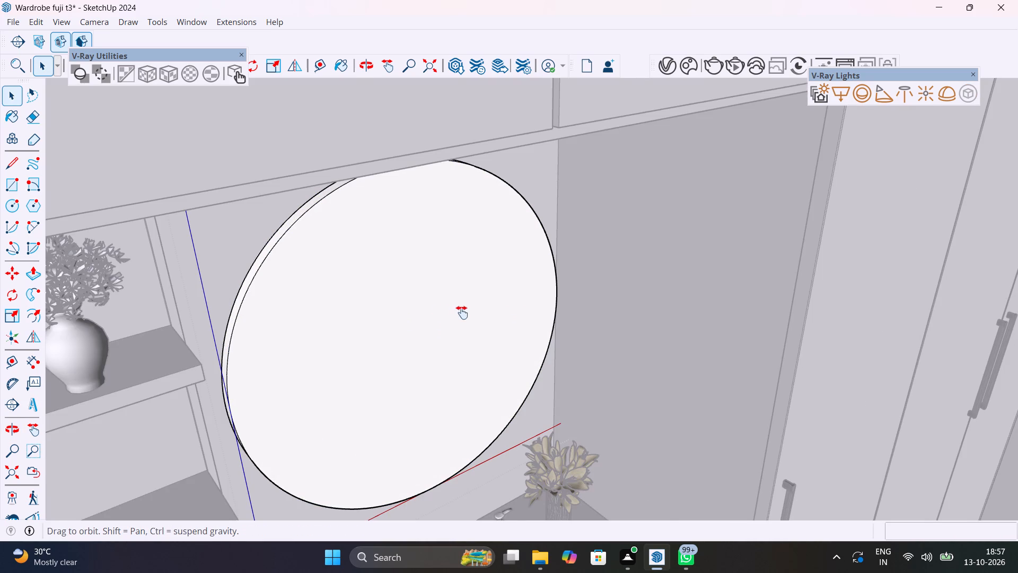
middle_click_drag(462, 312, 443, 282)
left_click(437, 279)
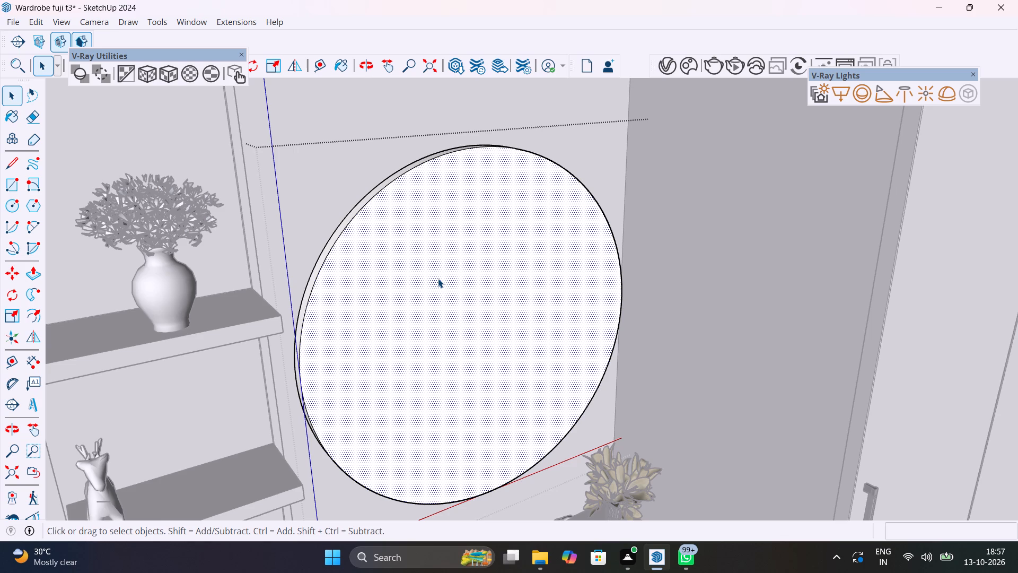
key("f")
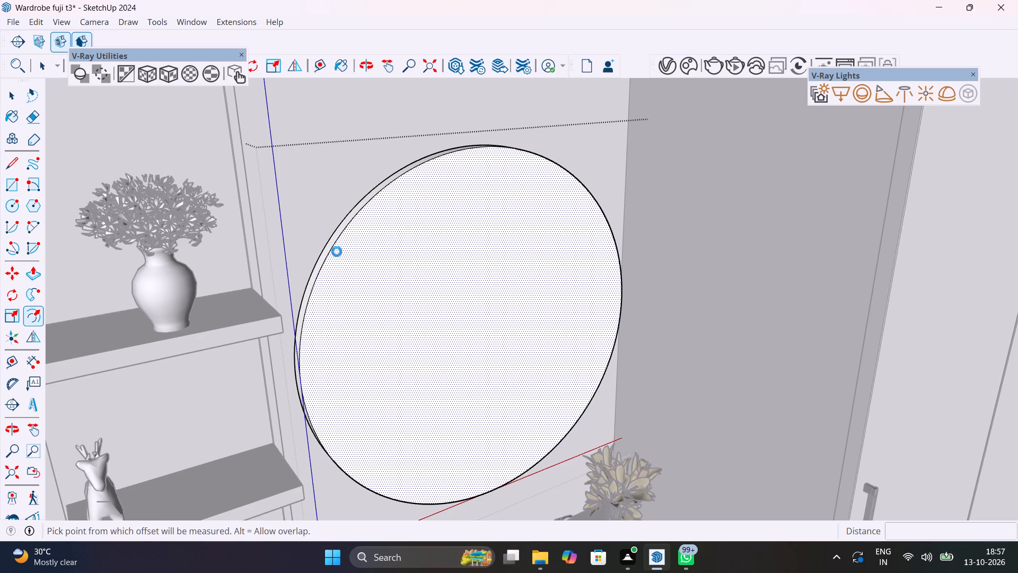
left_click(337, 251)
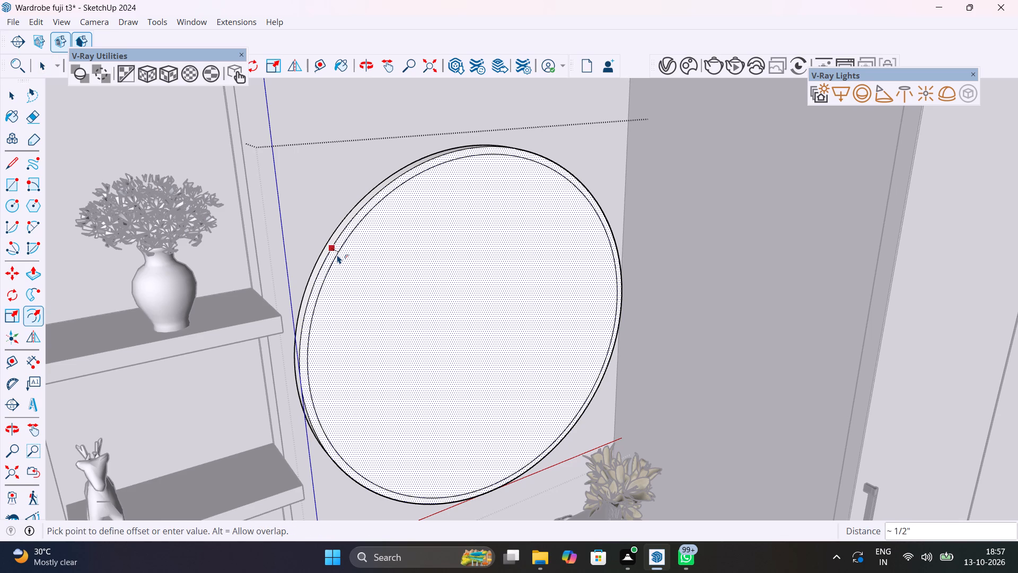
left_click(337, 255)
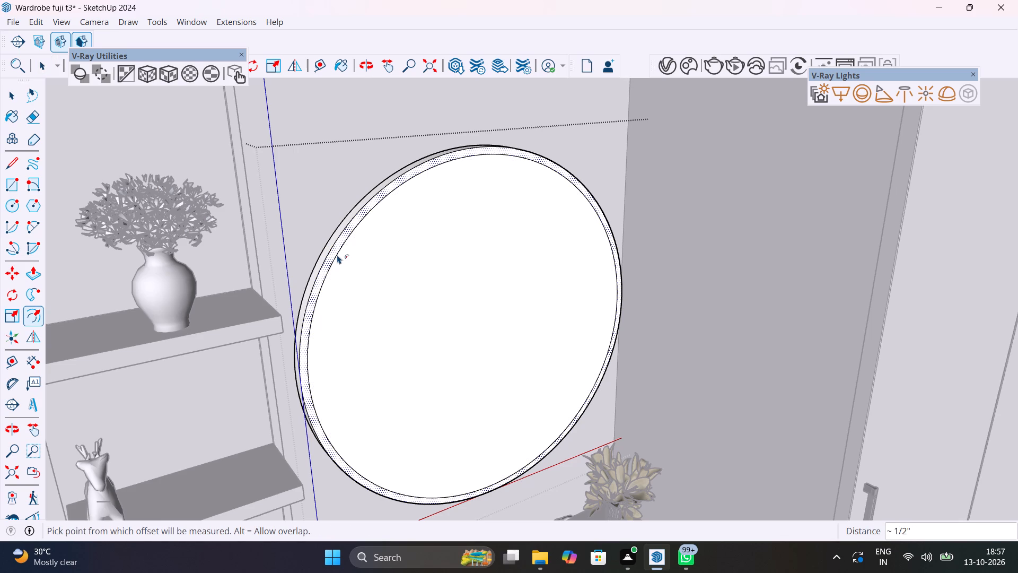
Push/Pull the narrow outer ring of the mirror forward 11/16" to form a raised frame.
key("p")
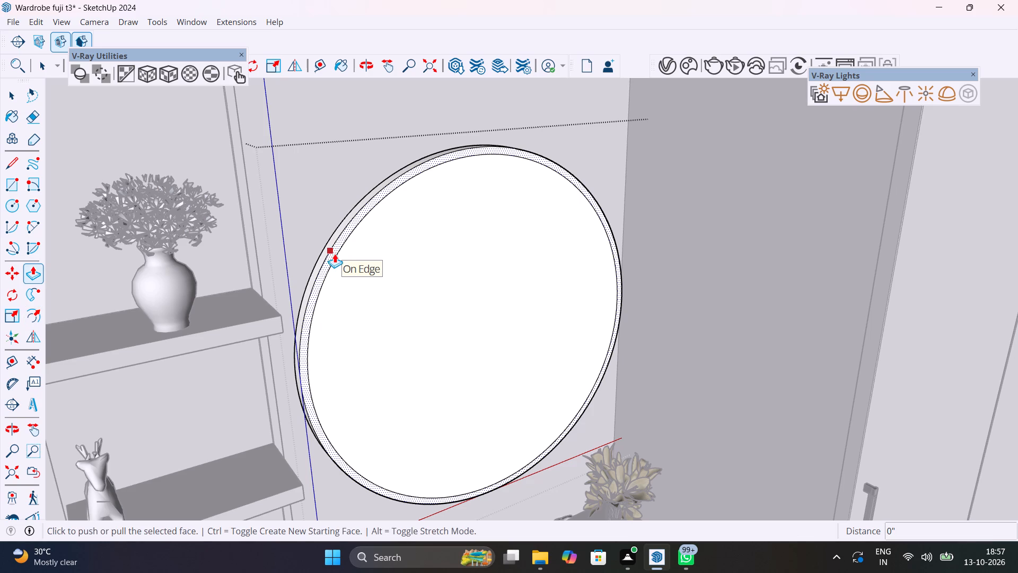
key("space")
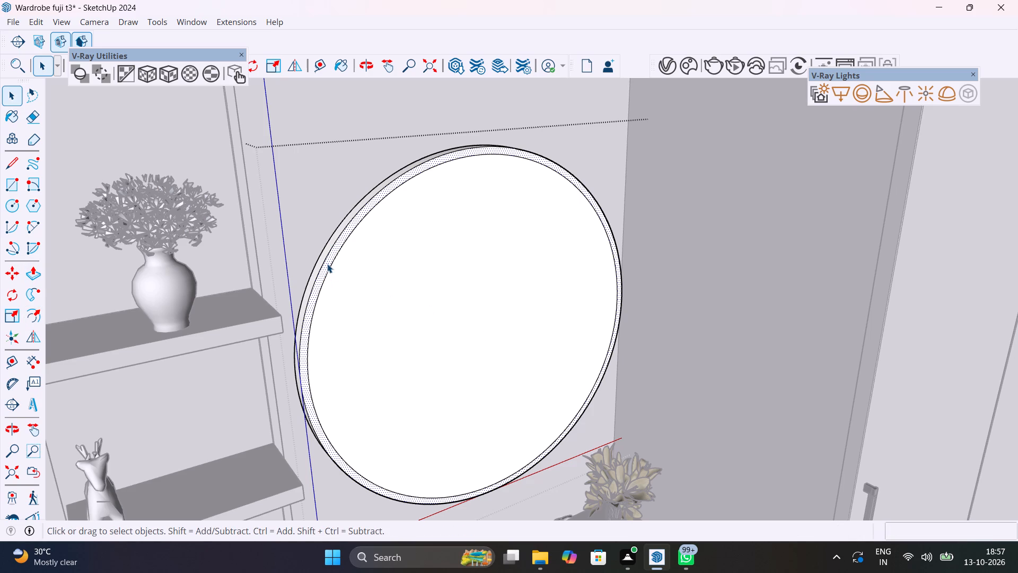
left_click(327, 264)
key("p")
left_click(327, 263)
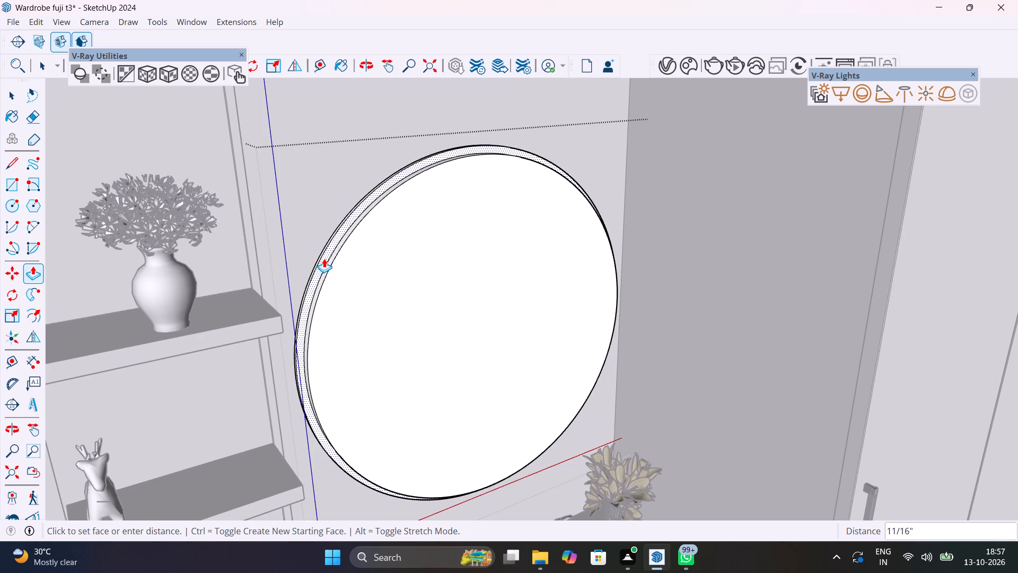
scroll(324, 258, "up", 8)
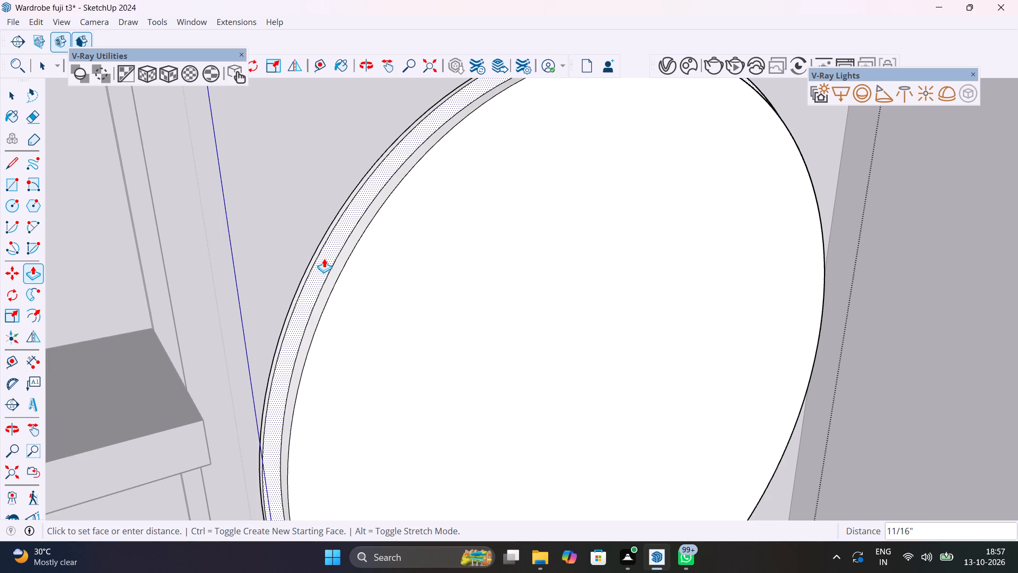
left_click(324, 258)
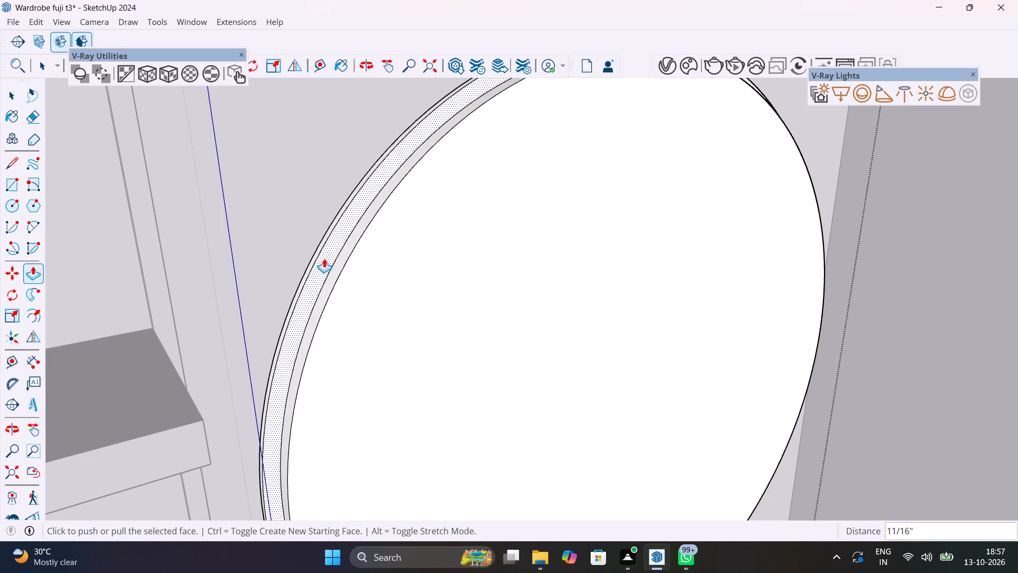
scroll(329, 272, "down", 9)
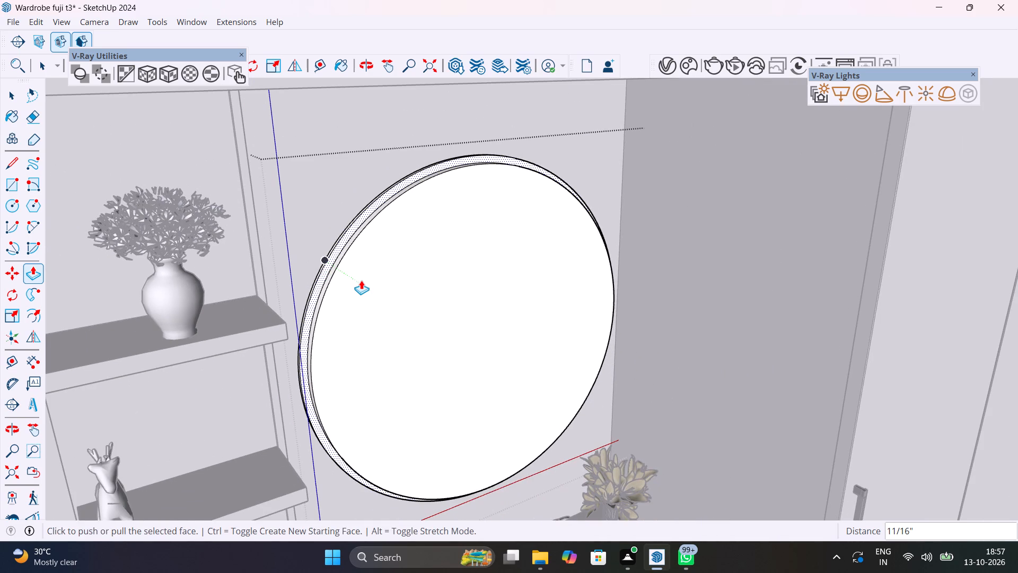
Push/Pull the mirror's inner circular face forward 5/16" within the frame and leave the mirror group.
key("space")
left_click(361, 280)
key("p")
left_click(359, 280)
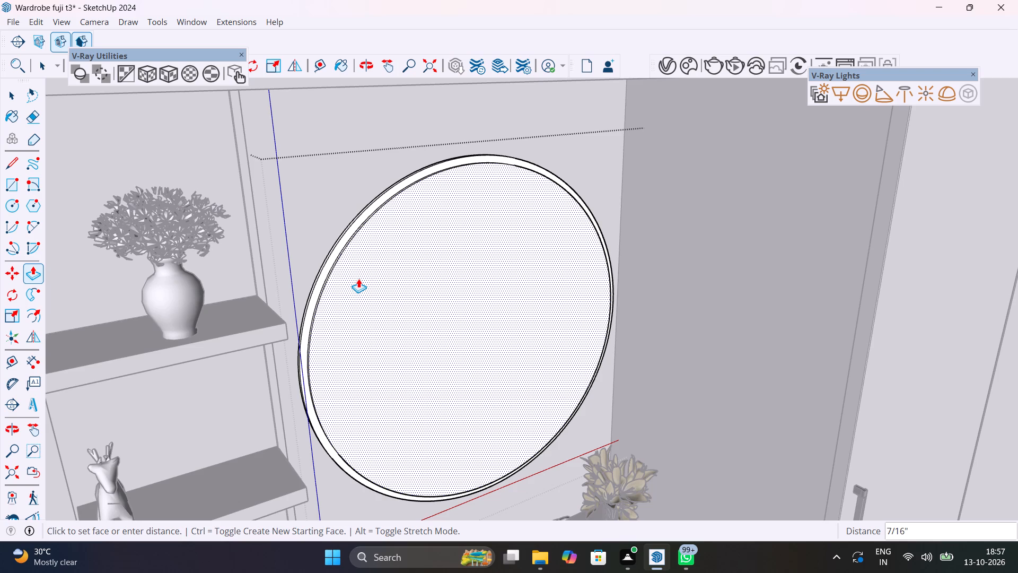
left_click(358, 279)
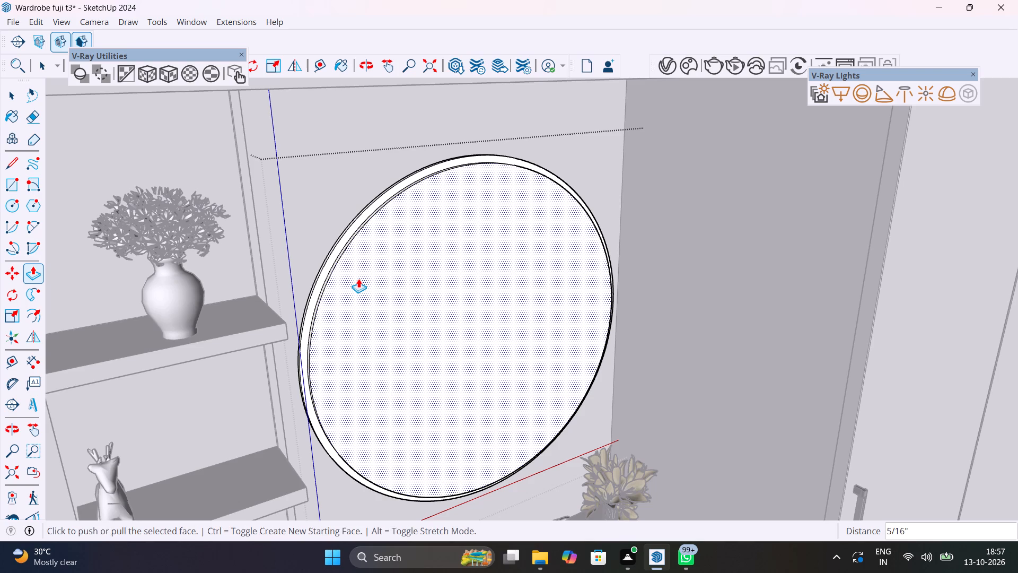
key("space")
scroll(358, 279, "down", 12)
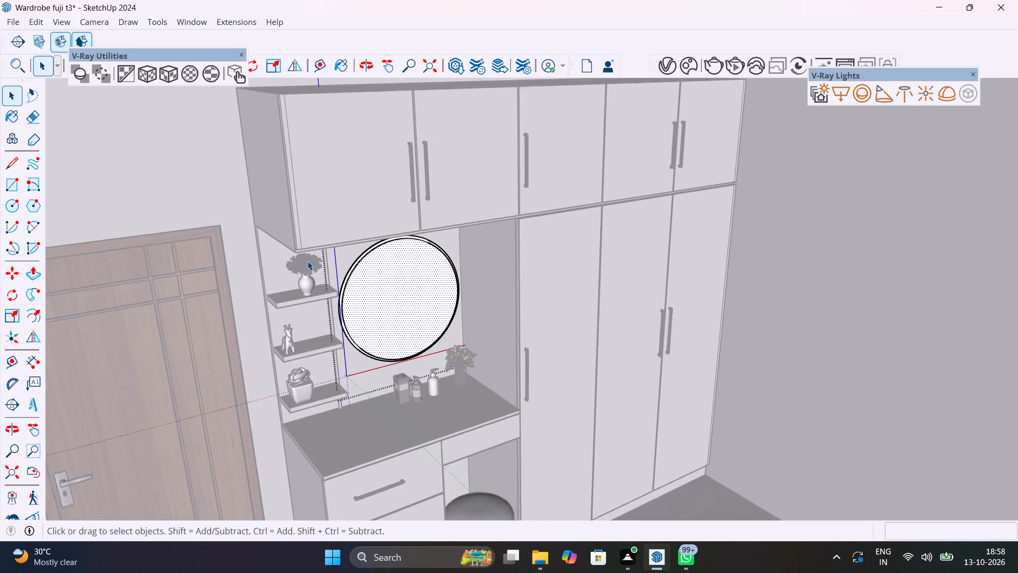
scroll(309, 261, "down", 14)
left_click(518, 165)
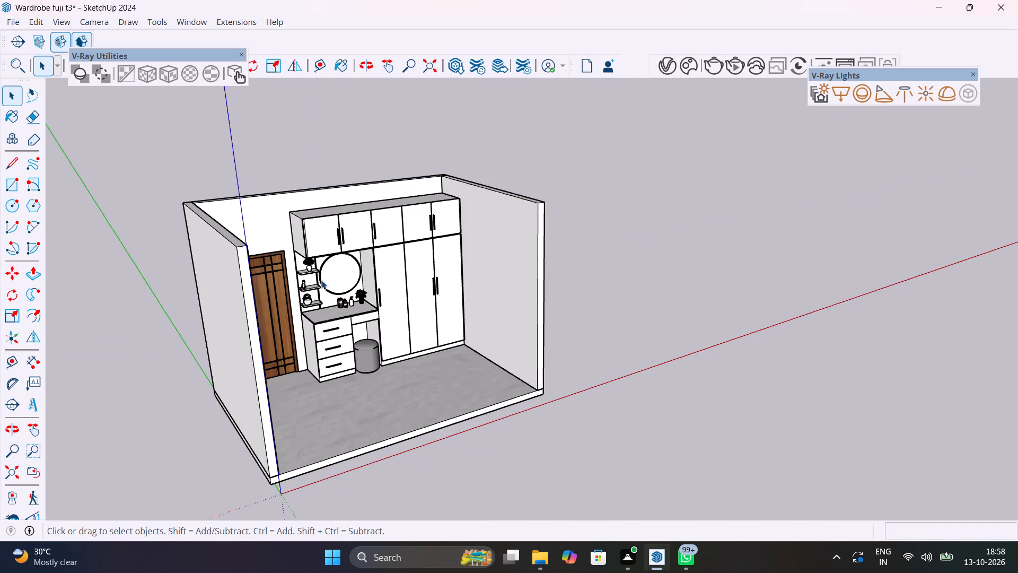
Examine the round mirror's raised frame up close and the wardrobe and dressing-table wall around it.
scroll(322, 276, "up", 19)
scroll(322, 275, "up", 4)
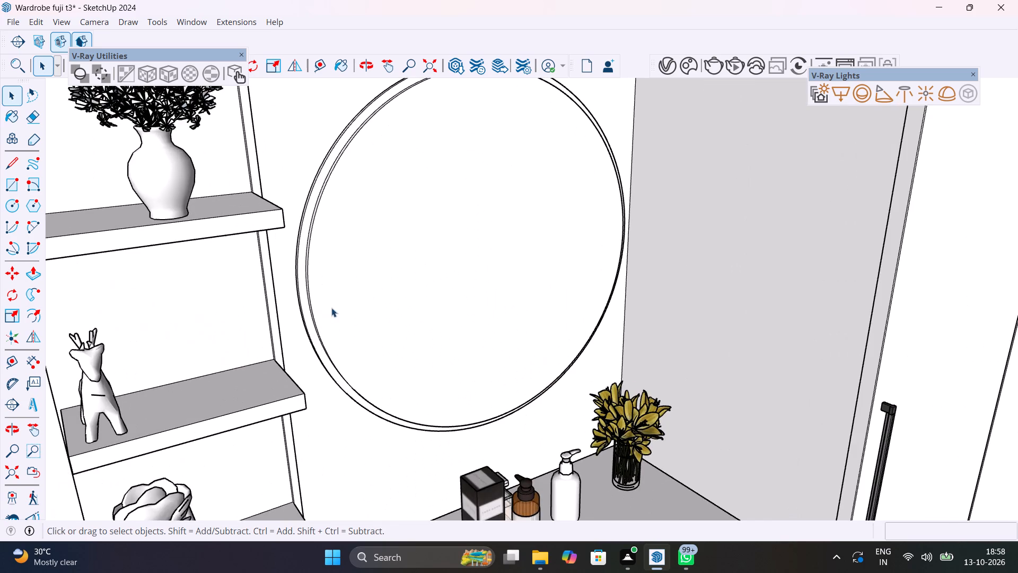
middle_click_drag(338, 324, 346, 301)
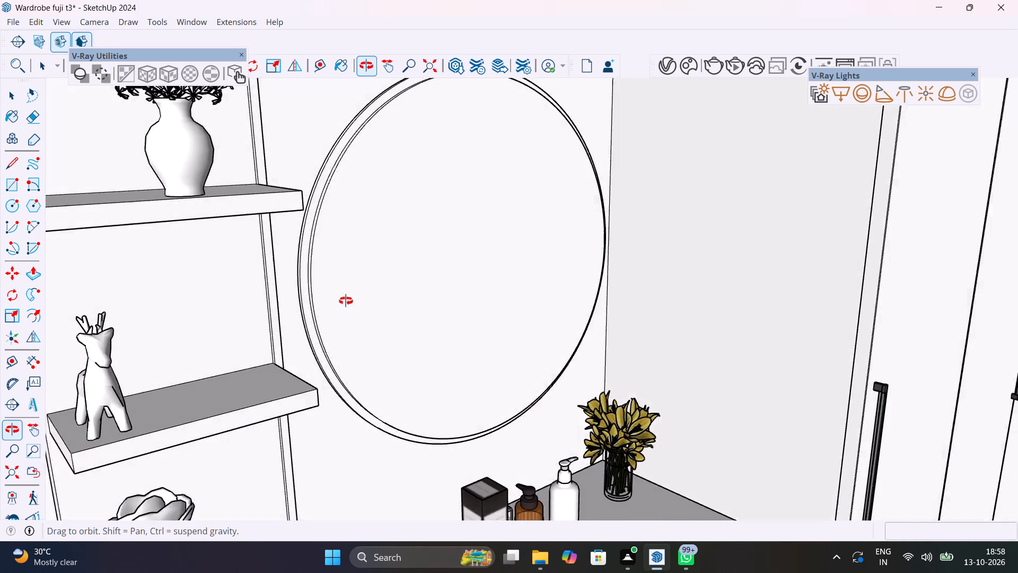
middle_click_drag(346, 301, 325, 326)
scroll(304, 288, "up", 5)
left_click(304, 287)
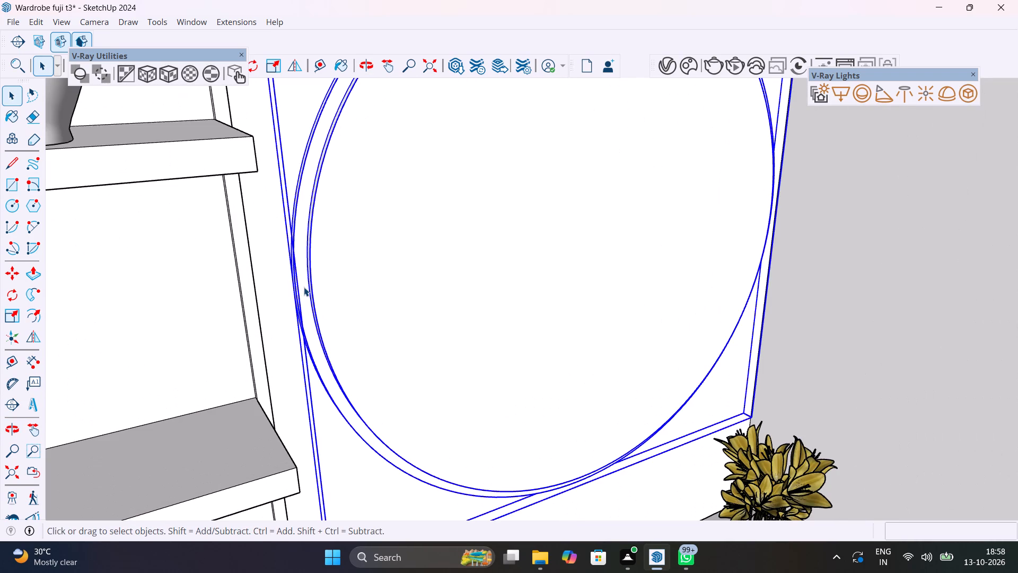
double_click(304, 287)
left_click(304, 287)
left_click(304, 287)
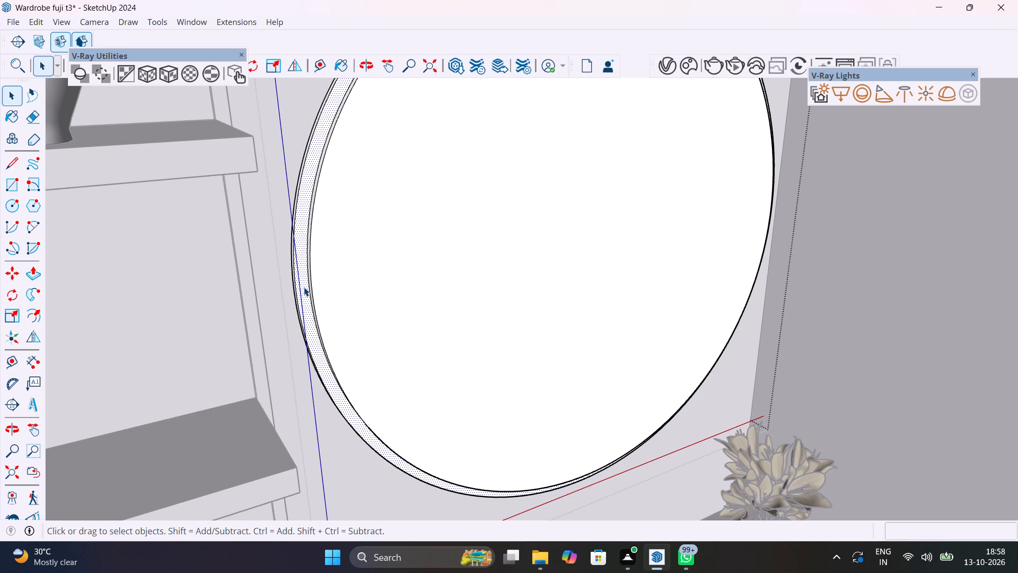
scroll(304, 287, "down", 10)
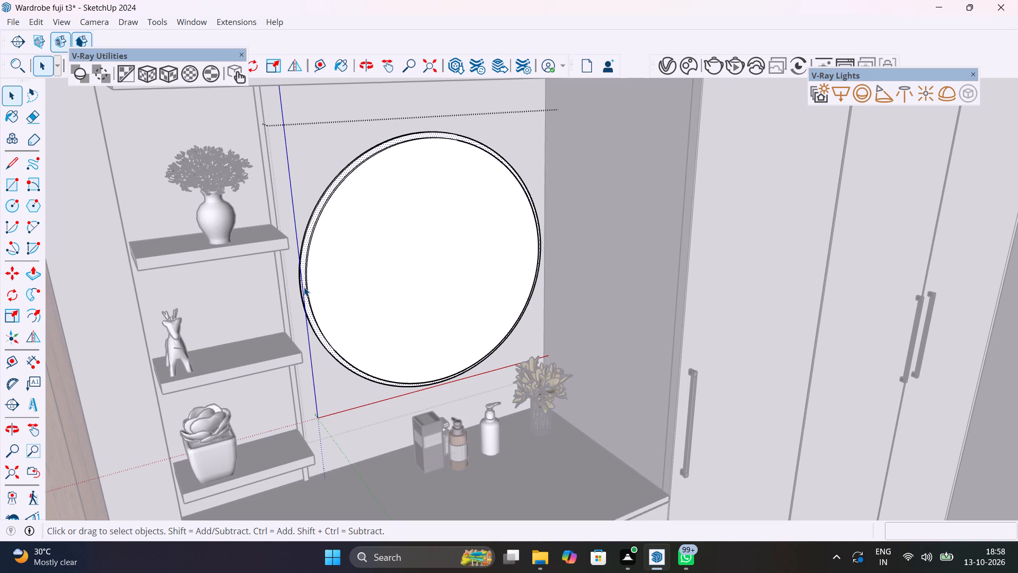
scroll(330, 229, "up", 8)
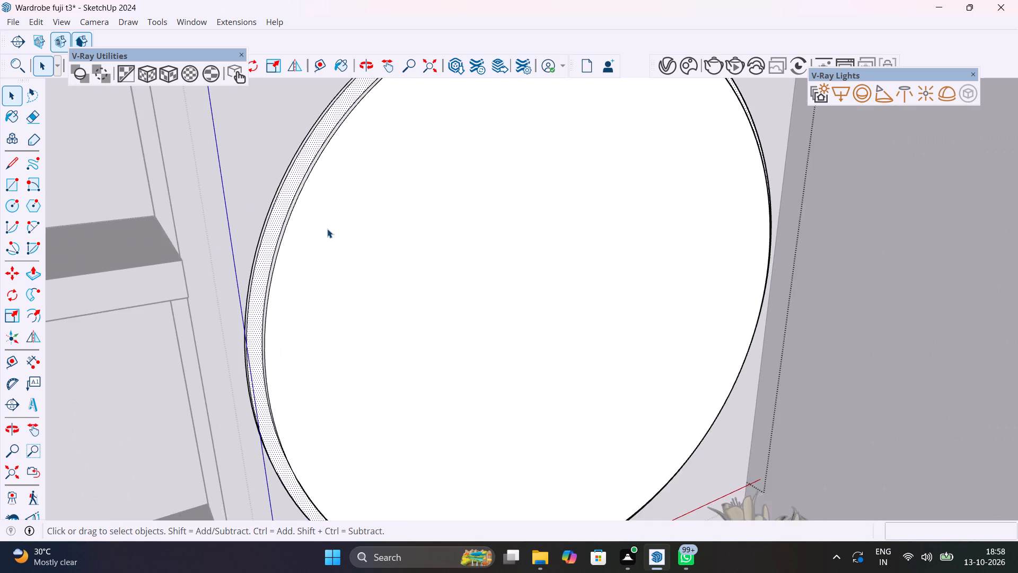
scroll(327, 229, "up", 3)
scroll(317, 227, "down", 20)
scroll(317, 227, "down", 7)
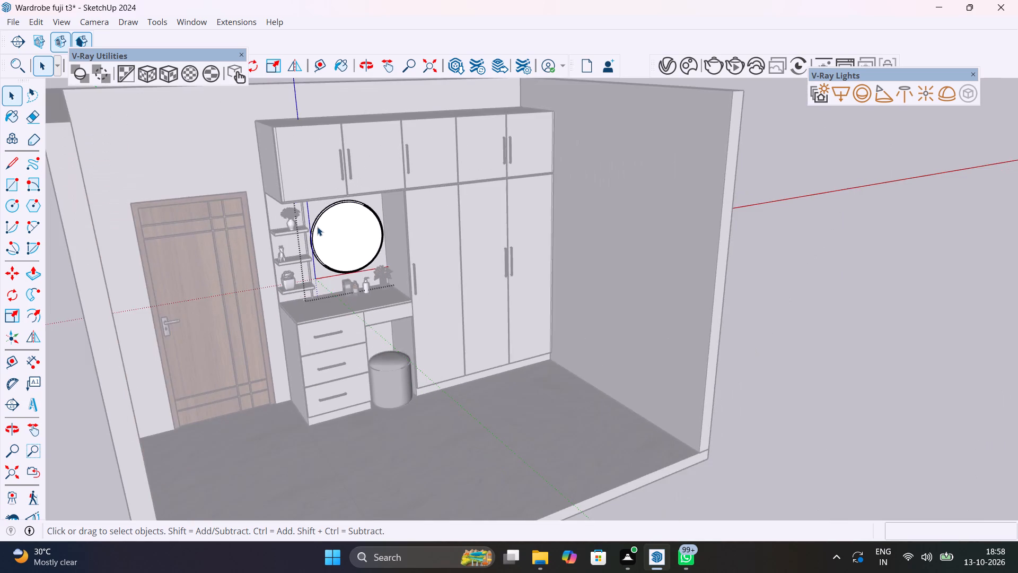
scroll(317, 227, "down", 4)
key("space")
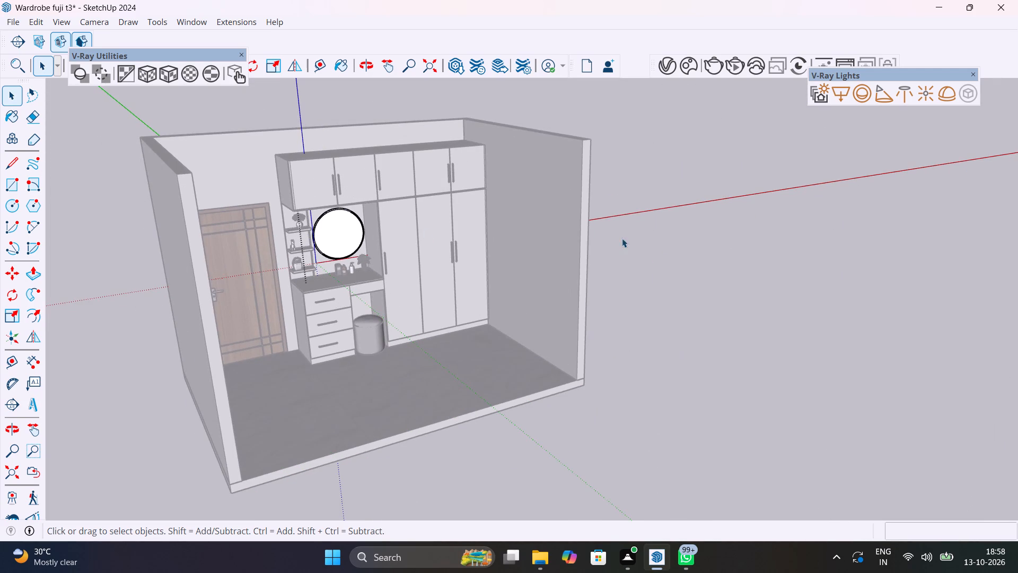
left_click(623, 244)
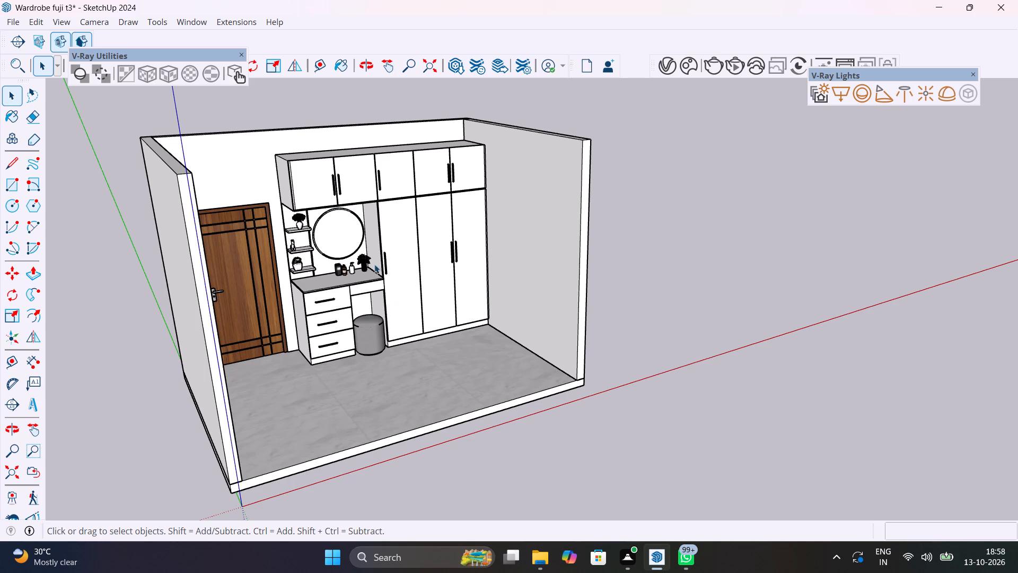
middle_click_drag(323, 256, 292, 261)
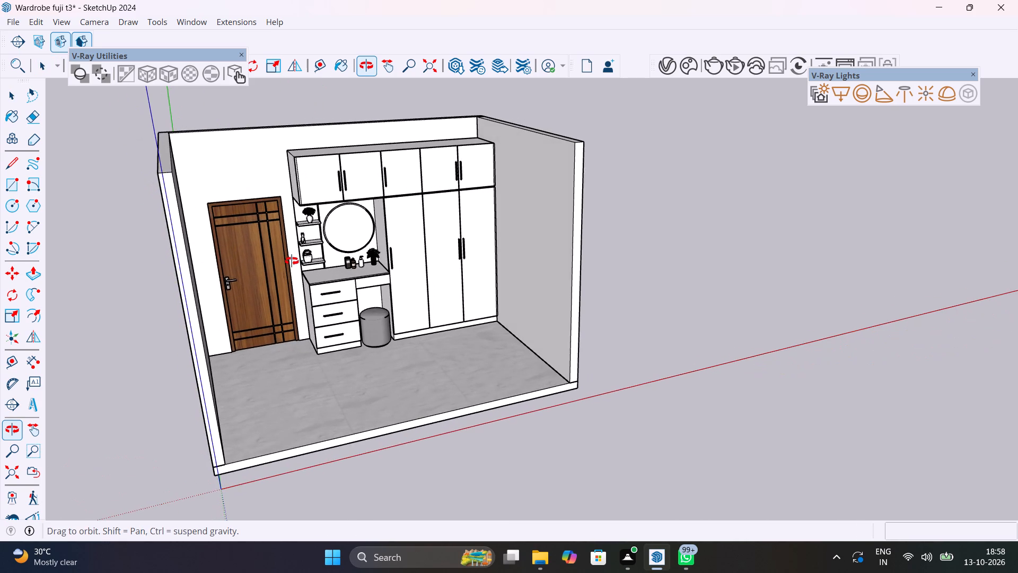
middle_click_drag(292, 261, 319, 288)
scroll(380, 280, "up", 3)
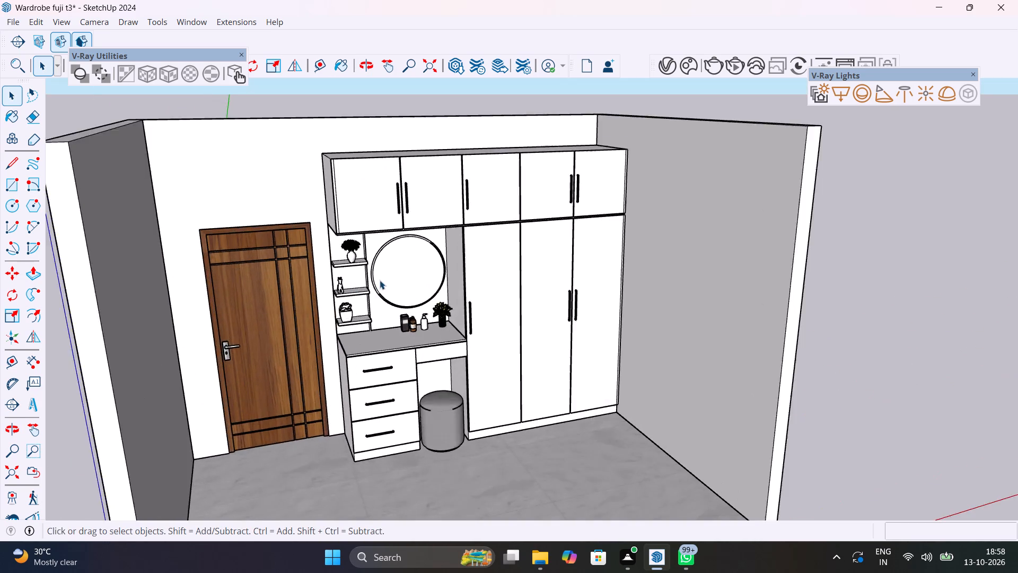
scroll(380, 280, "up", 5)
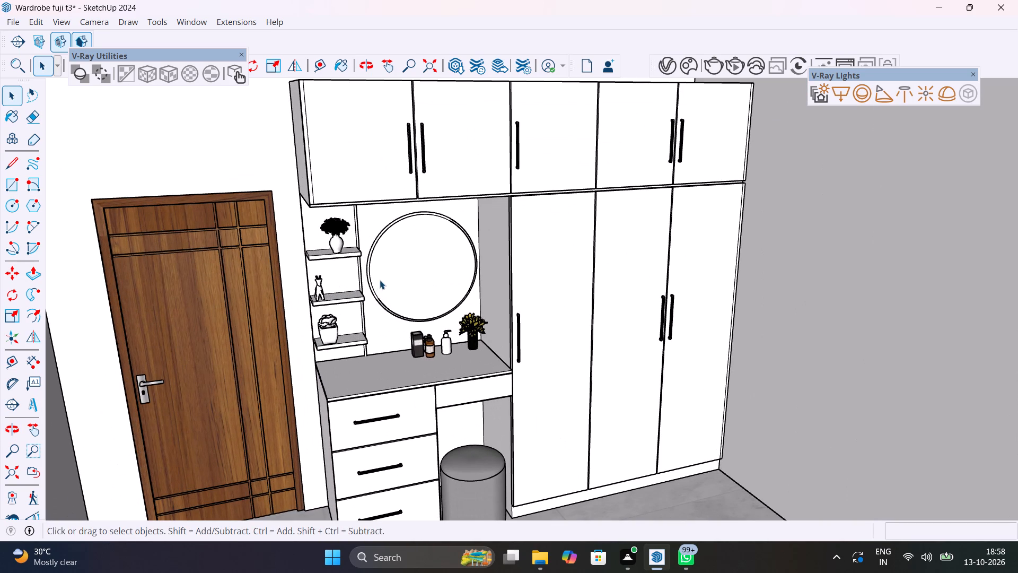
scroll(380, 280, "down", 4)
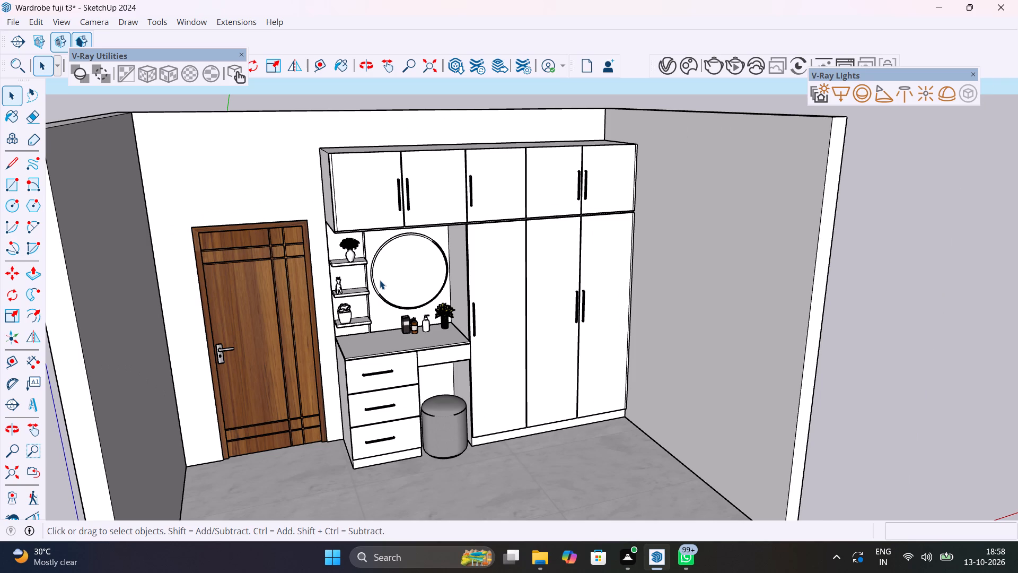
Place a guide line 4.6" inward from the floor's open front edge.
middle_click_drag(380, 280, 486, 333, "shift")
scroll(380, 334, "down", 1)
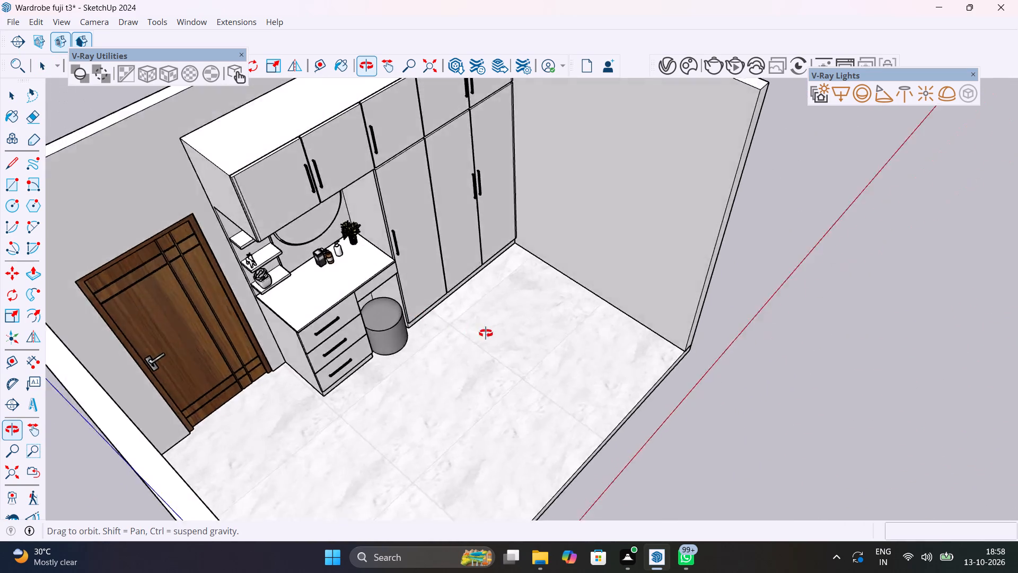
middle_click_drag(486, 333, 610, 356, "shift")
key("t")
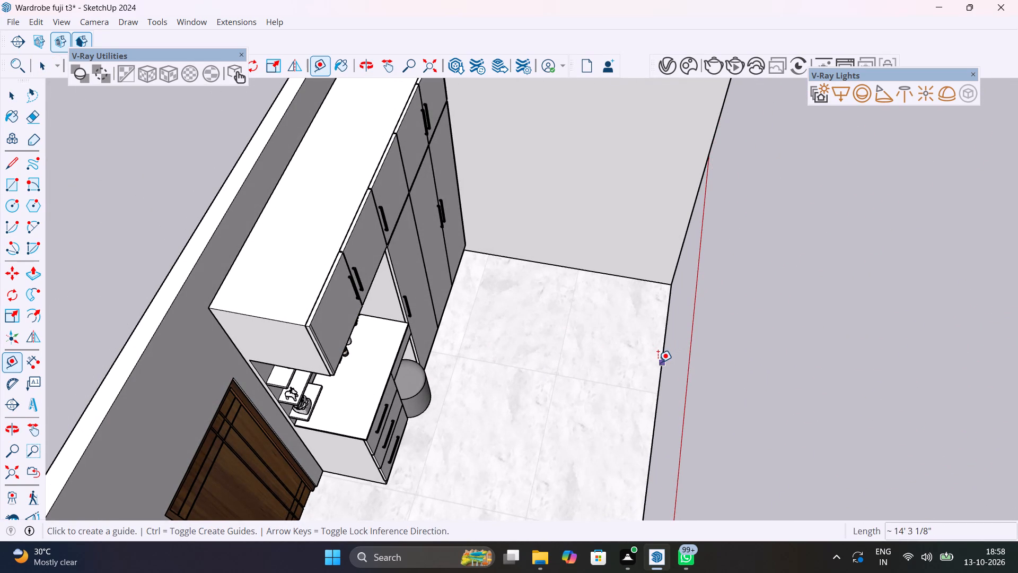
left_click(658, 362)
type("4.6\"")
key("Return")
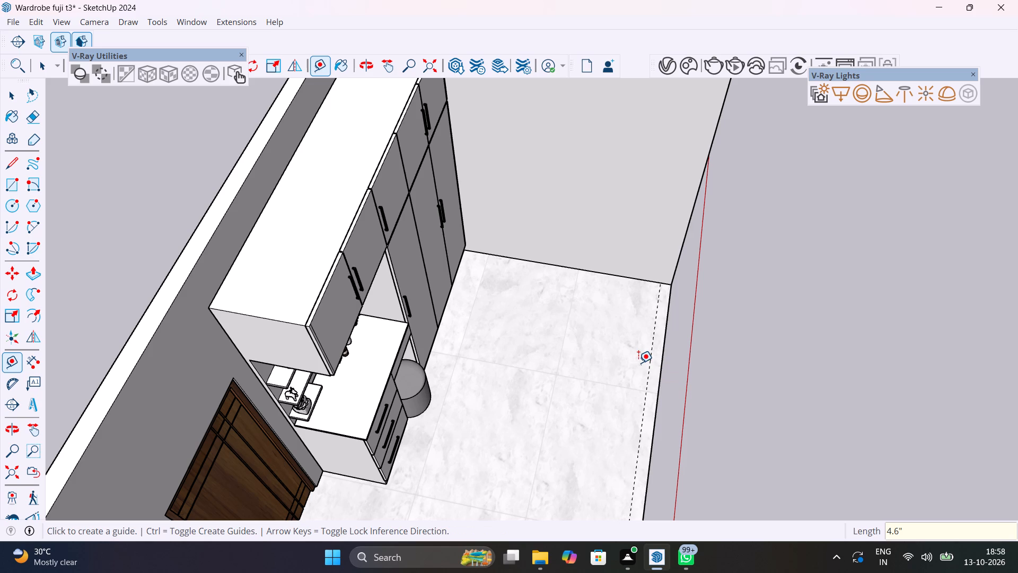
Draw a 13' 6" by about 4 5/8" rectangle on the floor between the side walls, from the guide to the open front edge.
key("r")
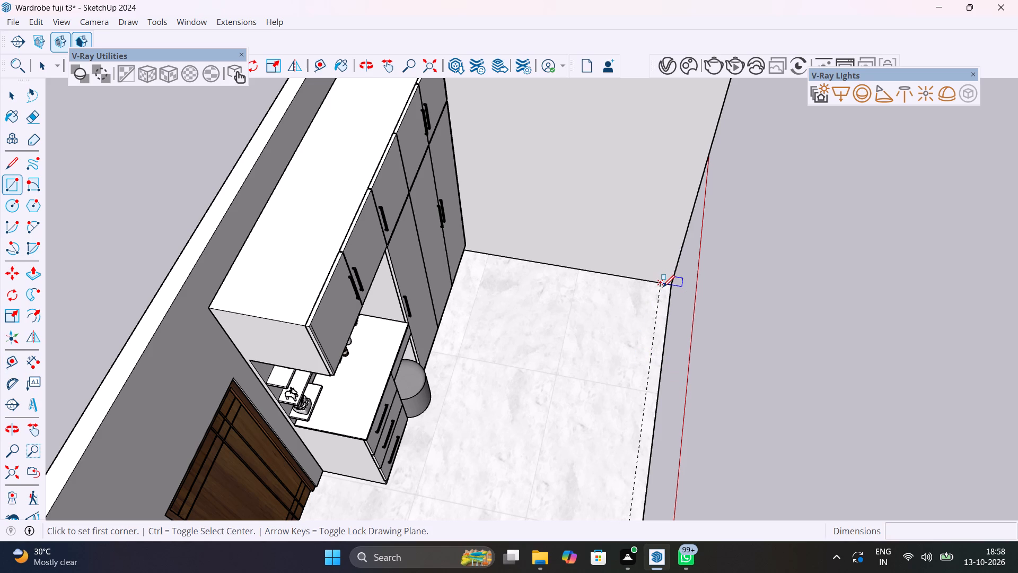
left_click(663, 287)
scroll(665, 339, "down", 12)
middle_click_drag(669, 360, 631, 436)
scroll(666, 365, "down", 1)
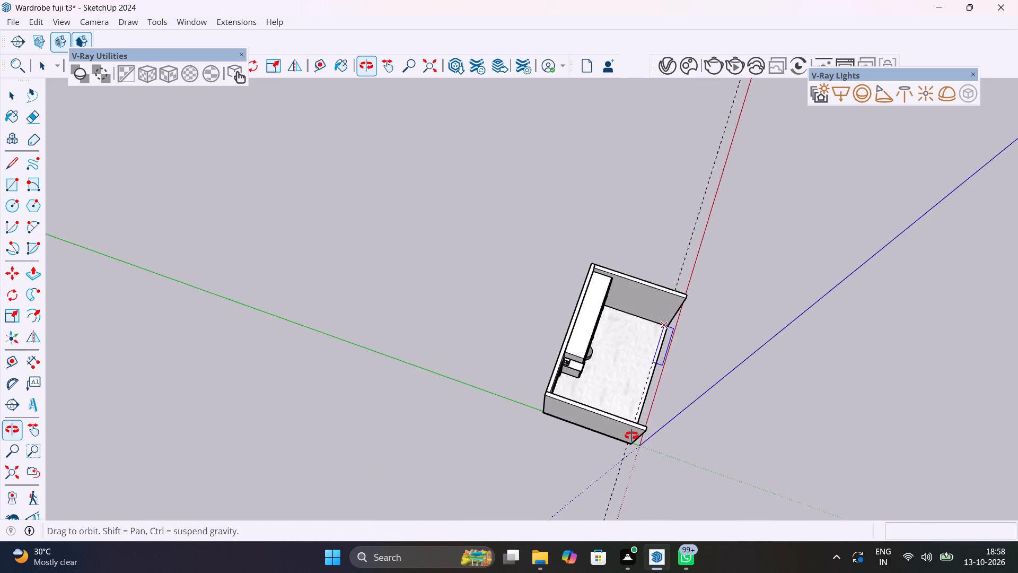
middle_click_drag(631, 436, 410, 406)
scroll(477, 391, "up", 7)
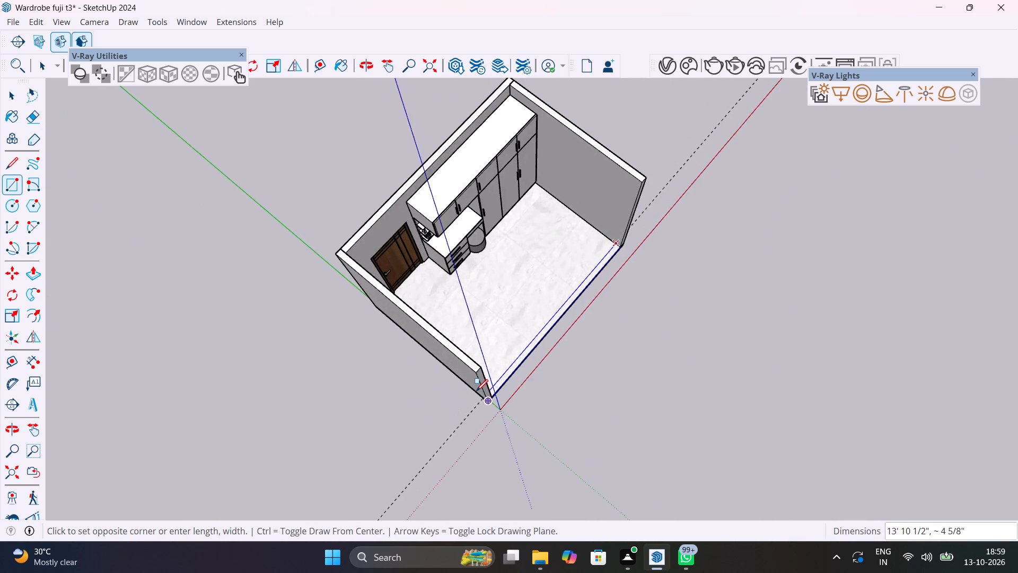
scroll(476, 391, "up", 8)
middle_click_drag(531, 389, 394, 390)
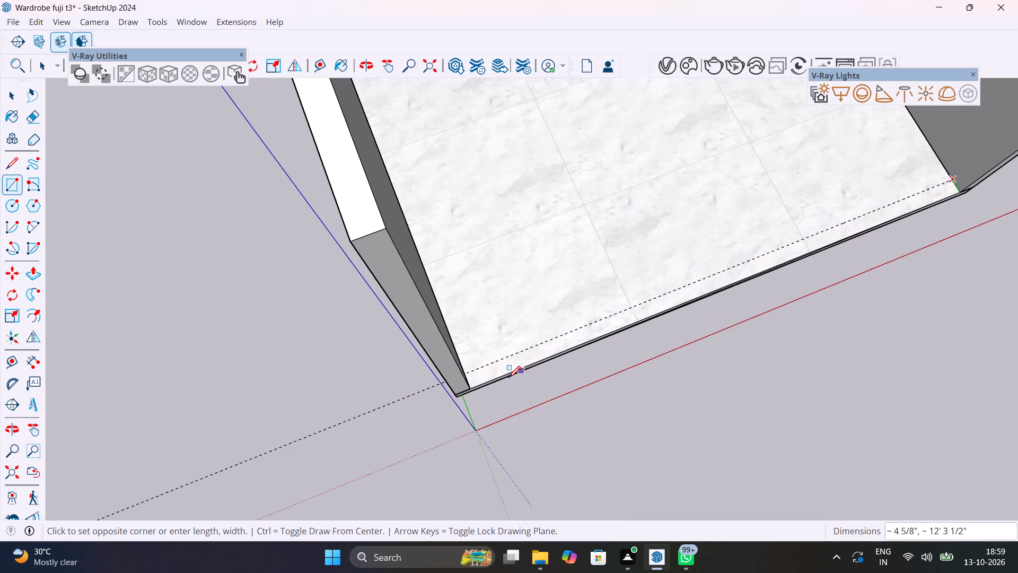
scroll(488, 377, "up", 10)
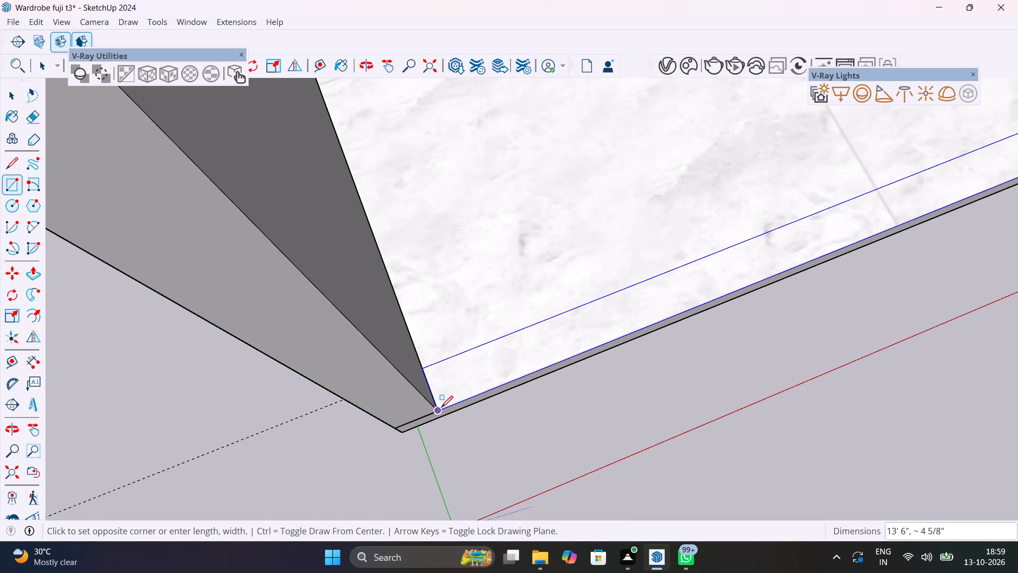
left_click(441, 407)
scroll(445, 402, "down", 7)
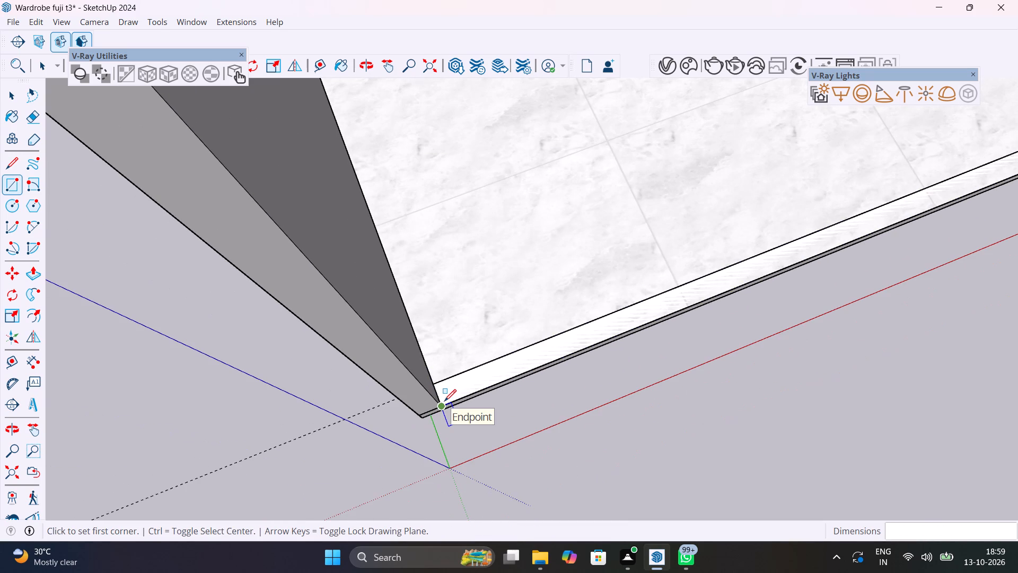
key("space")
Make the narrow front floor strip and its edges a group.
double_click(457, 386)
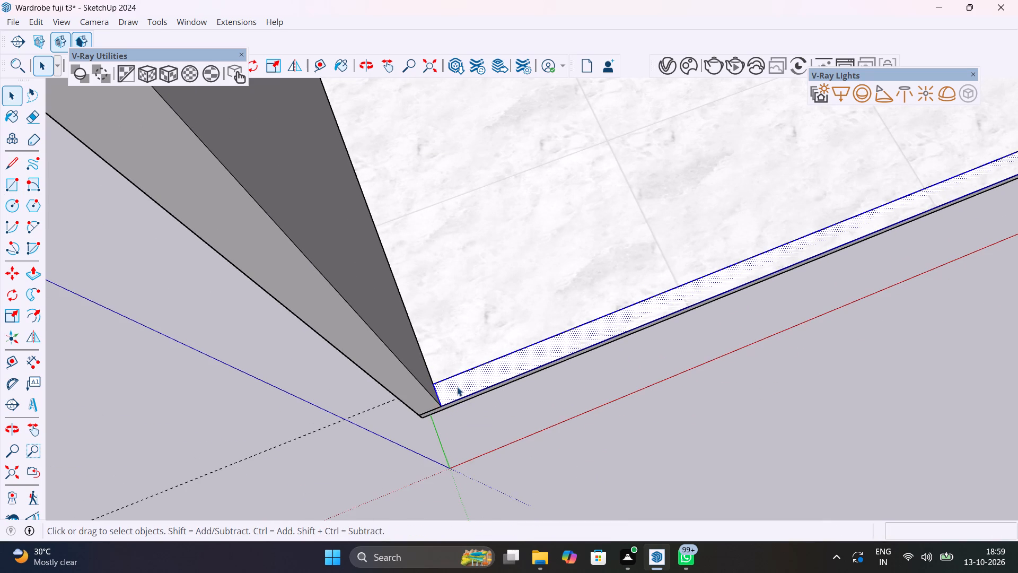
right_click(457, 387)
left_click(496, 180)
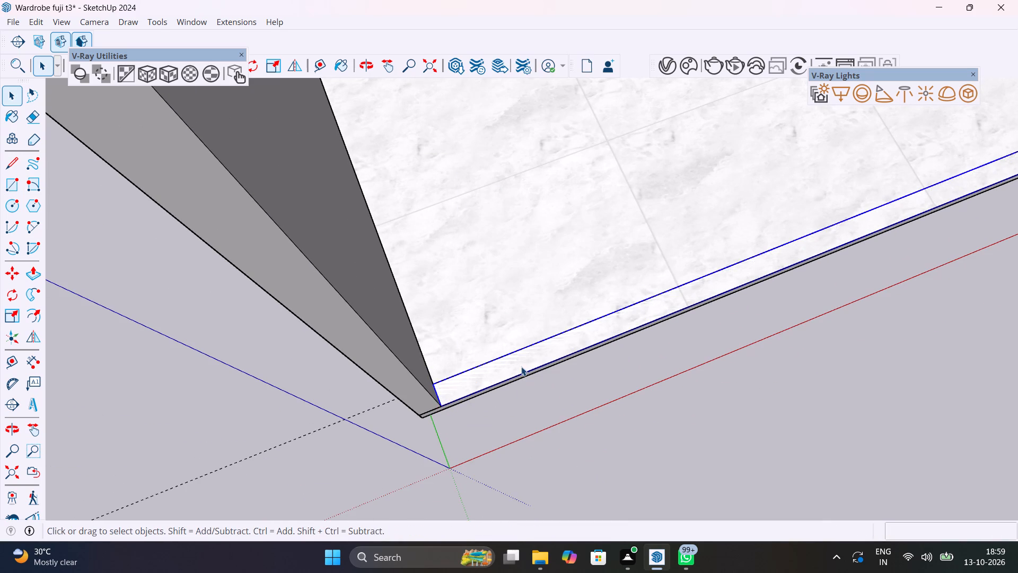
Open the strip's group, Push/Pull its face up to the top of the side walls as the front wall, and leave the group.
double_click(522, 365)
key("p")
left_click(523, 365)
scroll(506, 355, "down", 14)
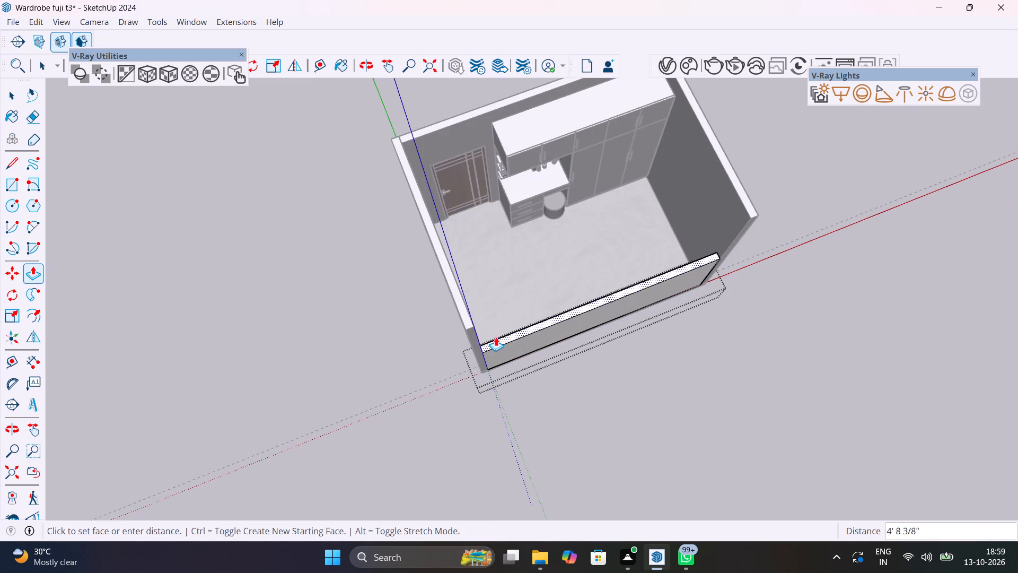
left_click(472, 329)
key("space")
left_click(732, 350)
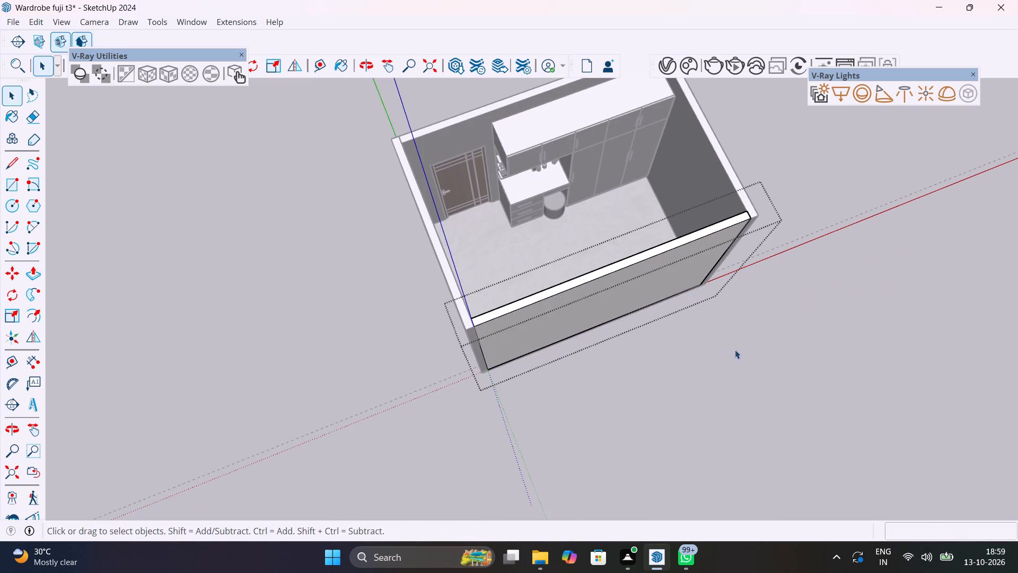
Draw a 10' by about 14' 3 1/8" rectangle across the wall tops between the room's opposite outer corners.
middle_click_drag(554, 355, 449, 196)
scroll(458, 228, "up", 1)
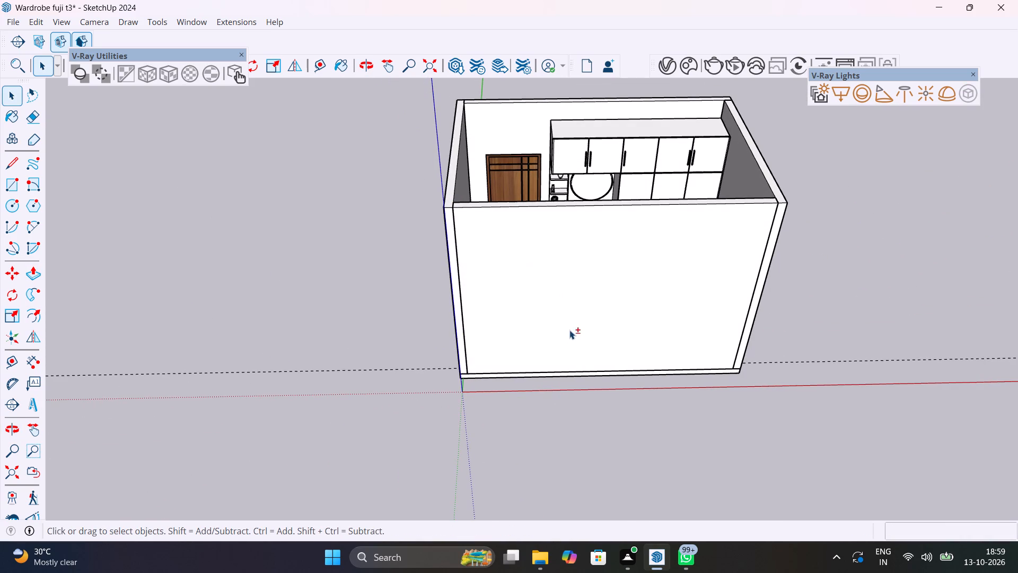
middle_click_drag(569, 330, 586, 498, "shift")
scroll(586, 498, "up", 1)
key("r")
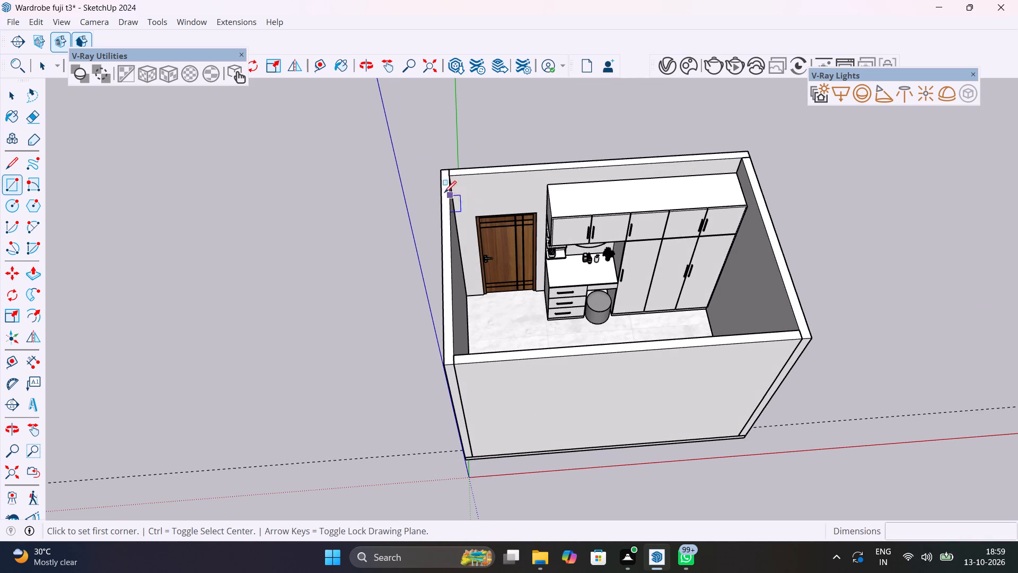
left_click(443, 167)
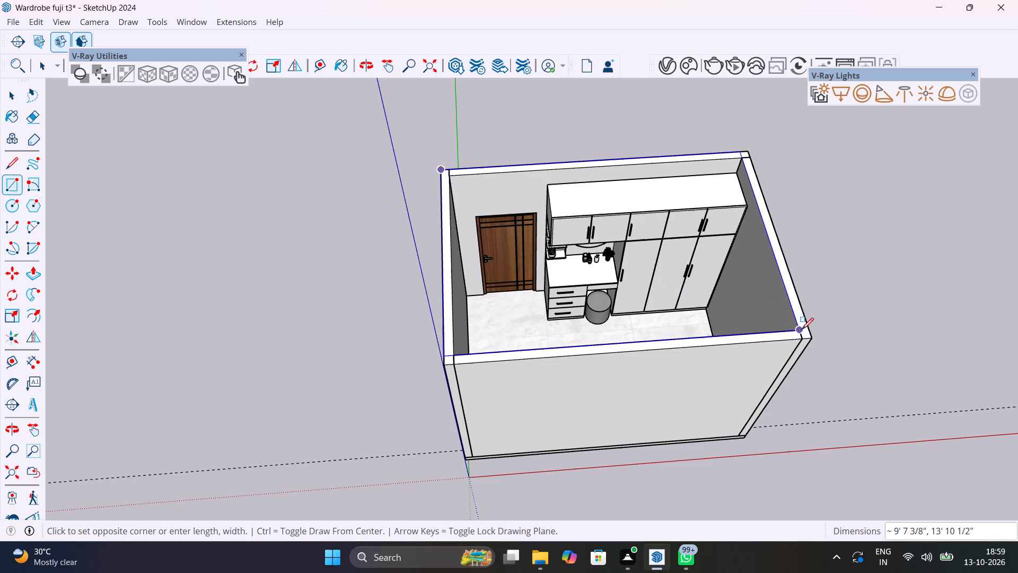
left_click(809, 333)
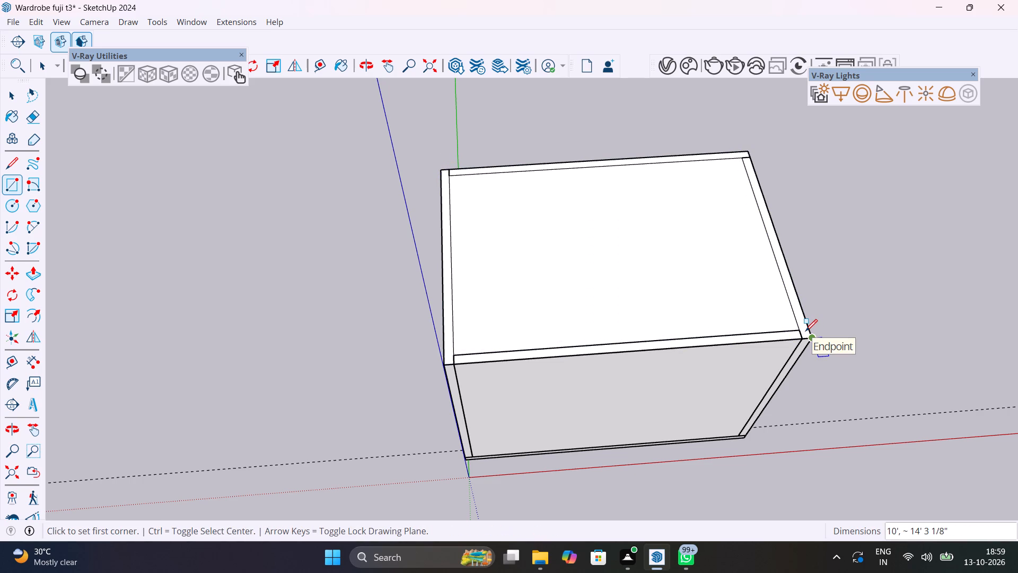
Push/Pull the rectangle over the room upward 6" to form the ceiling slab.
key("p")
left_click(802, 320)
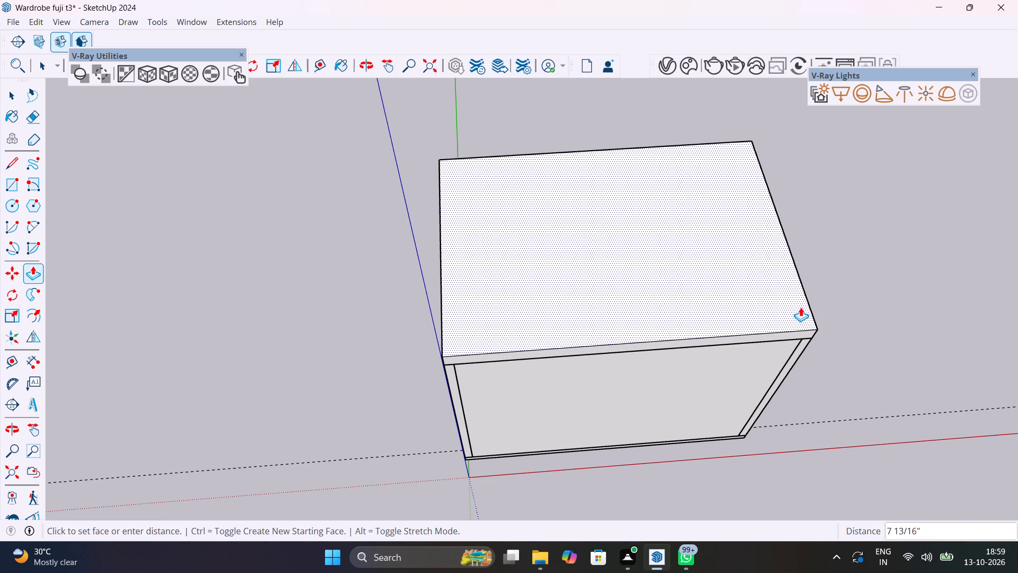
type("6\"")
key("Return")
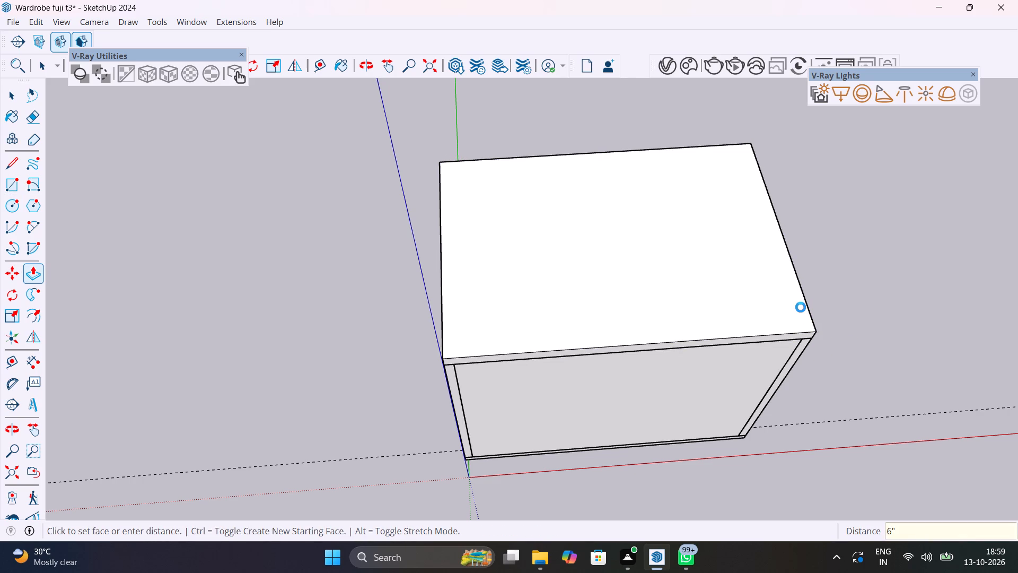
key("space")
key("space")
Make the whole ceiling slab a group.
triple_click(682, 343)
right_click(682, 343)
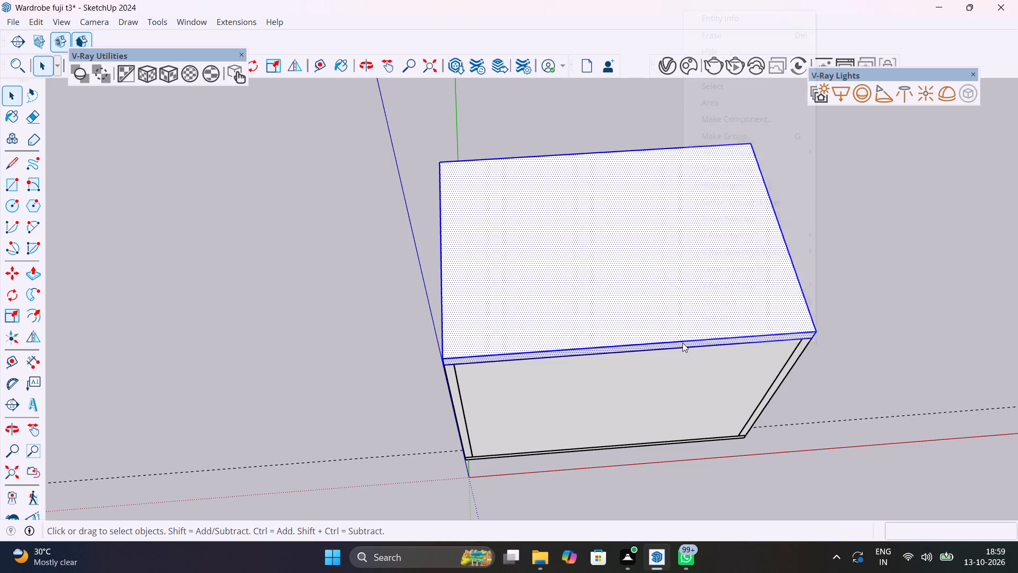
left_click(743, 133)
middle_click_drag(844, 253, 831, 191)
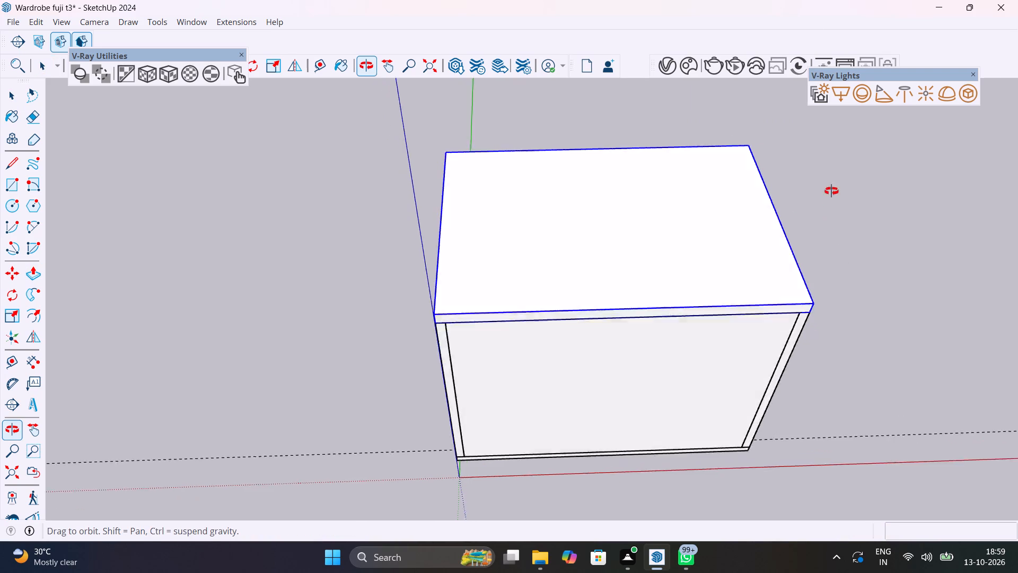
Hide the ceiling slab and the front wall group to open up the room's interior.
middle_click_drag(831, 191, 1017, 142)
middle_click_drag(600, 319, 996, 298)
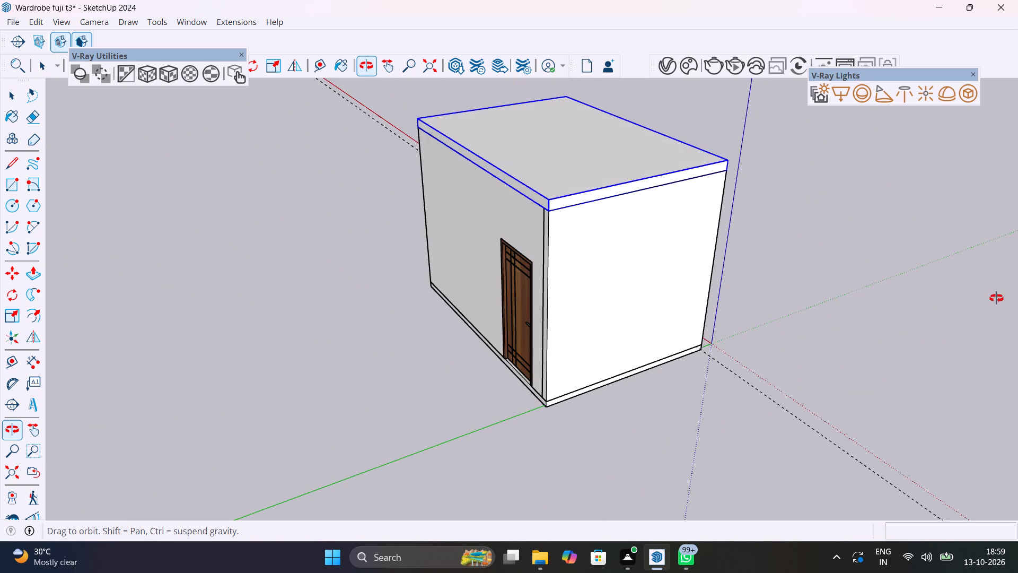
middle_click_drag(996, 298, 556, 338)
left_click(567, 274)
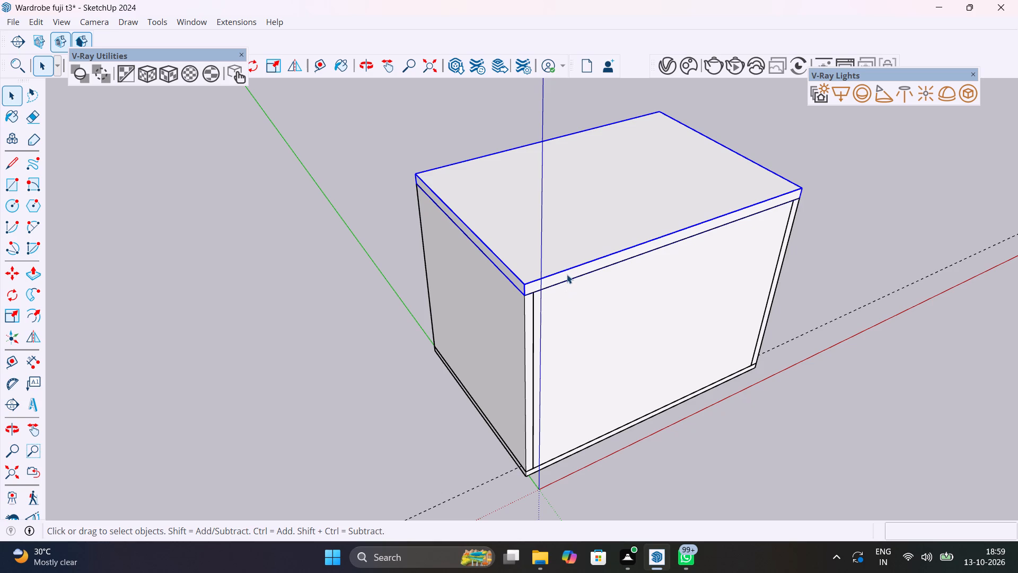
right_click(567, 274)
left_click(598, 43)
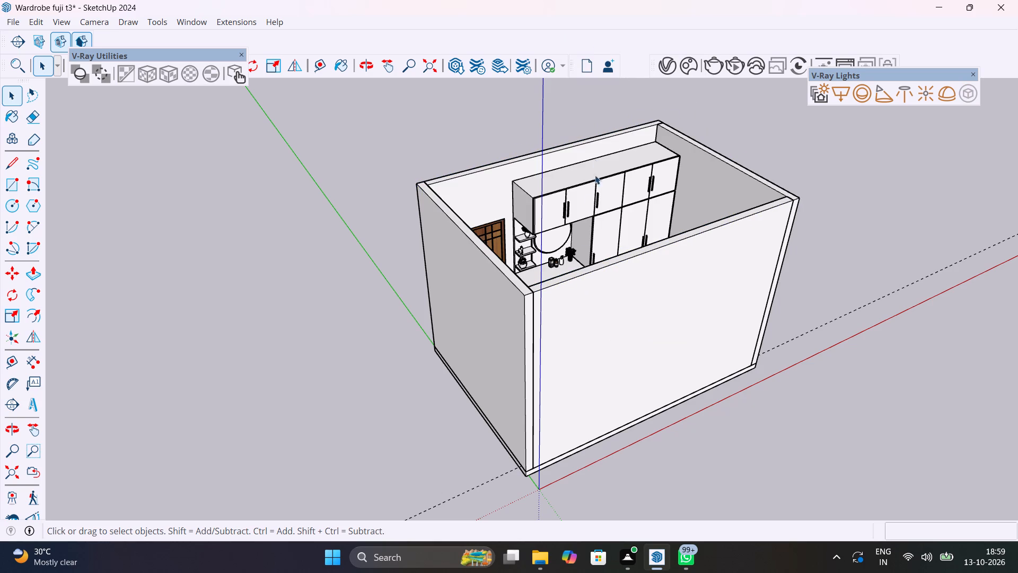
left_click(616, 298)
right_click(615, 298)
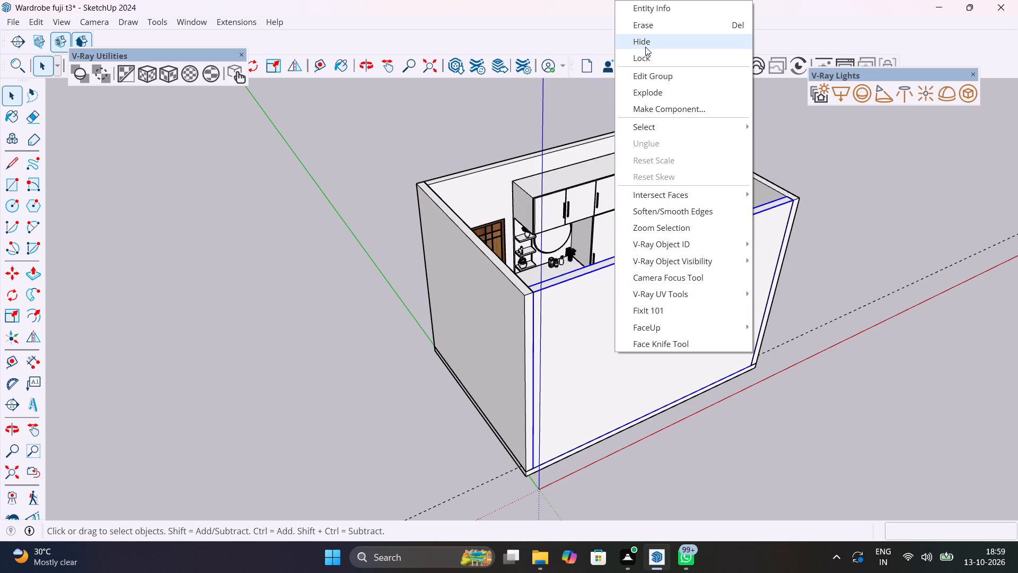
left_click(645, 46)
Place a narrow V-Ray rectangle light under the overhead cabinet, along the back wall from the open shelves' outer corner to the vertical strip.
middle_click_drag(600, 336, 461, 363)
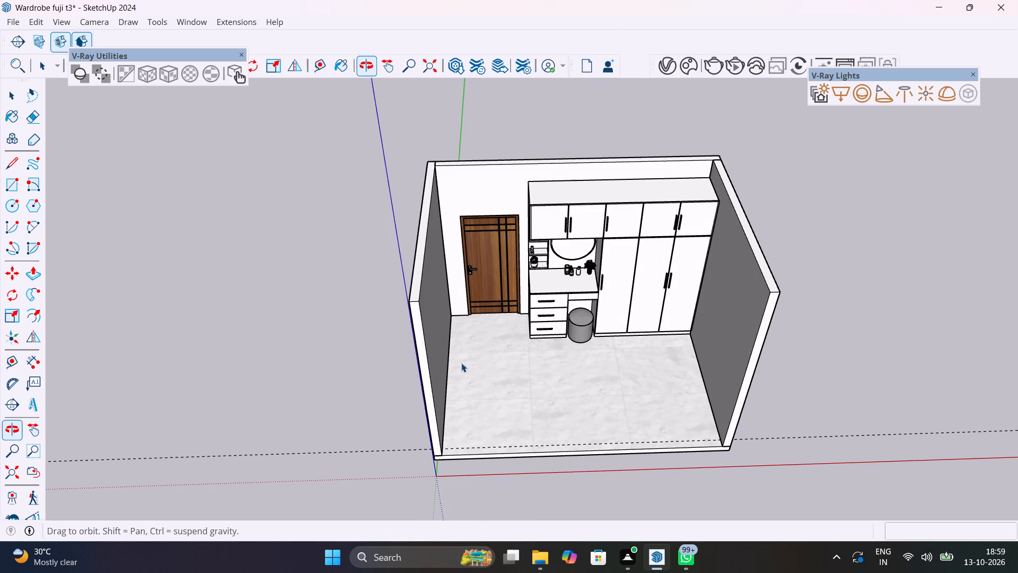
scroll(542, 319, "up", 6)
middle_click_drag(539, 317, 410, 270)
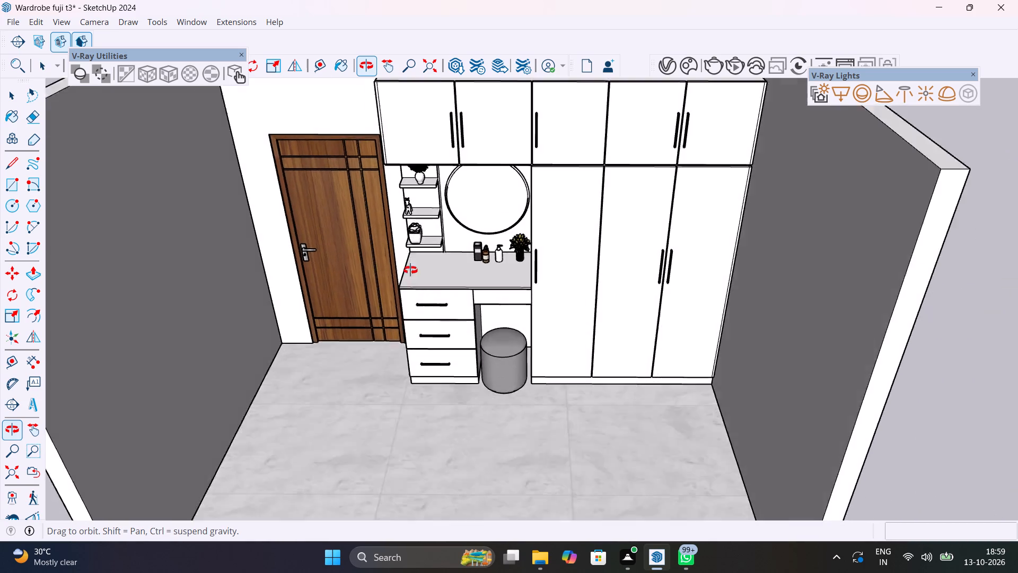
middle_click_drag(410, 270, 527, 301)
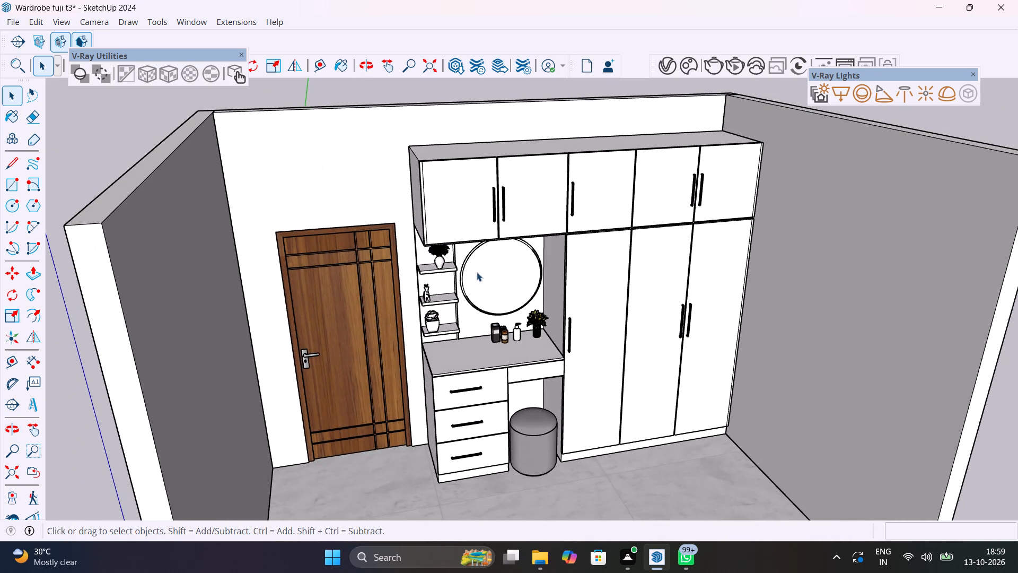
scroll(474, 265, "up", 8)
scroll(458, 391, "down", 5)
middle_click_drag(454, 379, 432, 317)
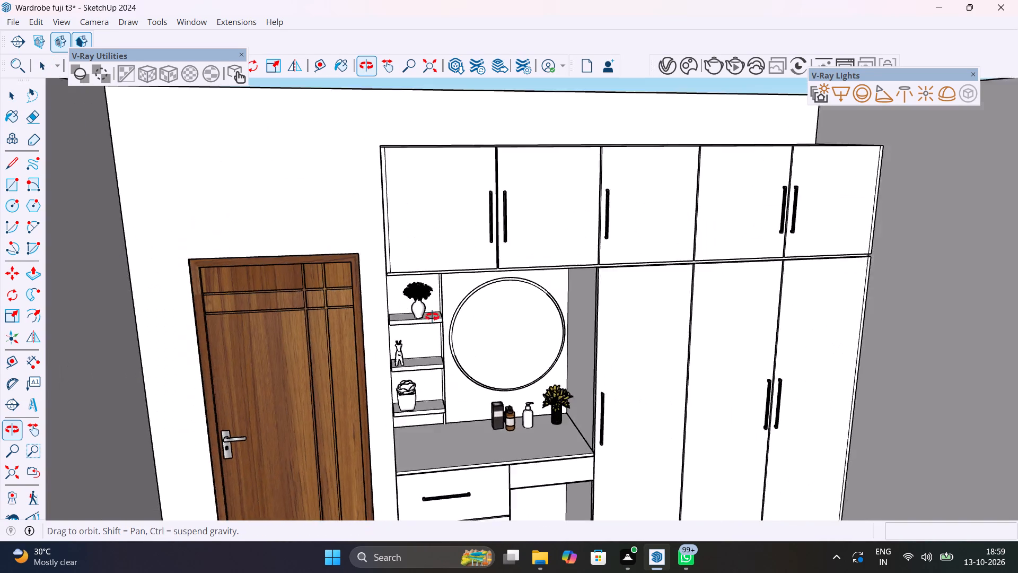
middle_click_drag(432, 317, 453, 238)
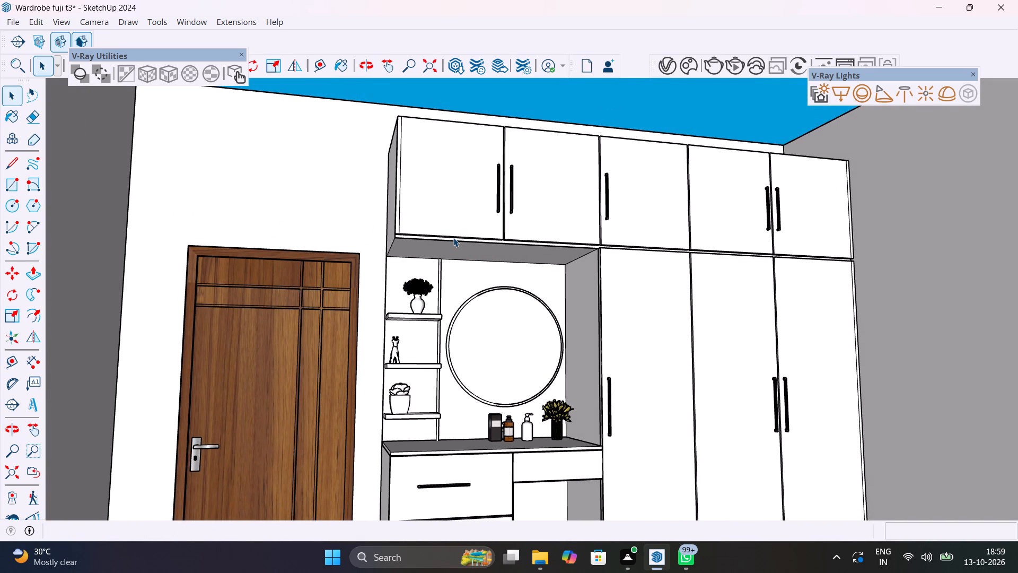
scroll(449, 275, "up", 15)
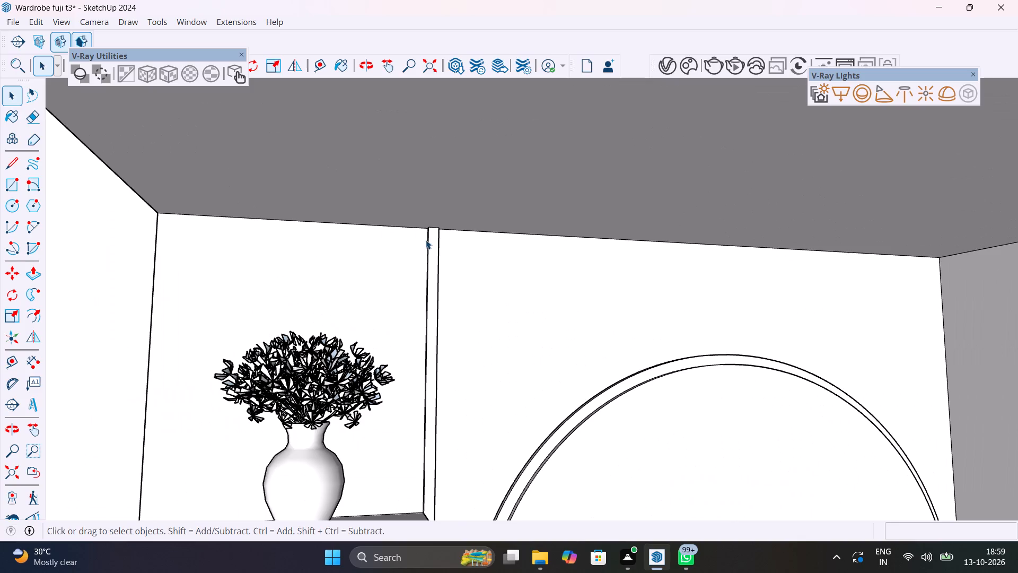
middle_click_drag(426, 240, 733, 264)
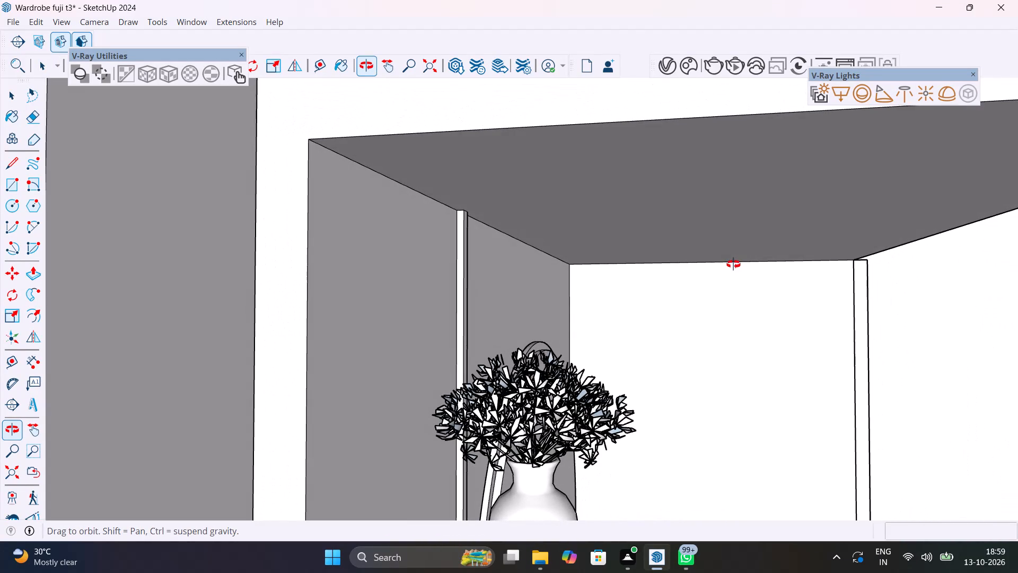
middle_click_drag(733, 264, 734, 264)
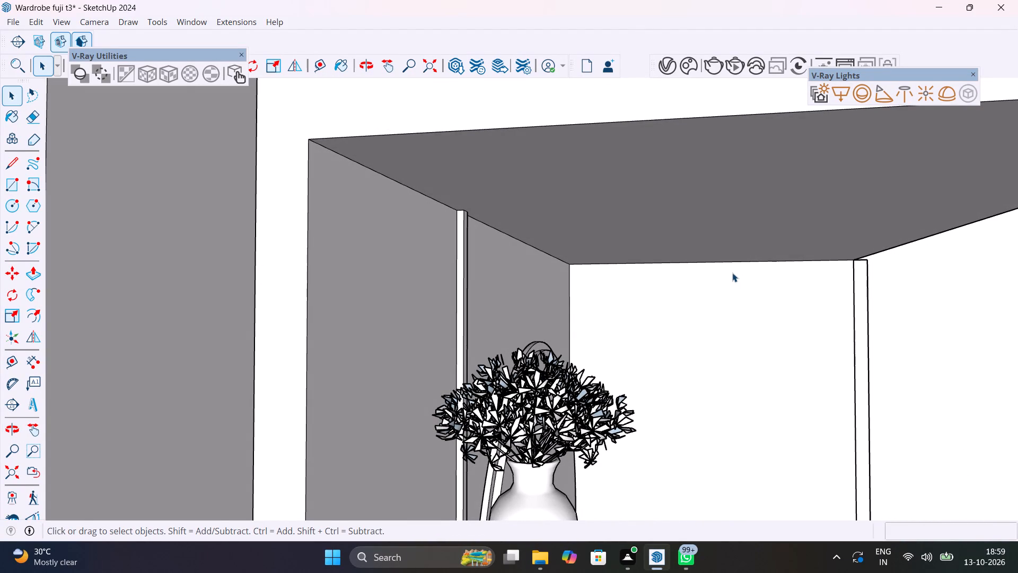
left_click(838, 91)
middle_click_drag(258, 195, 161, 194)
left_click(215, 163)
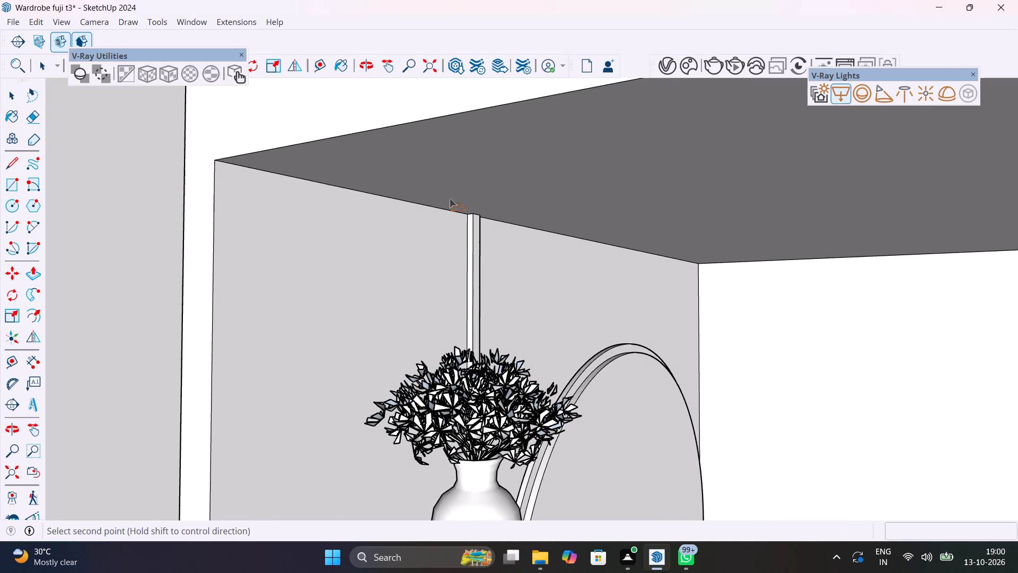
scroll(465, 211, "up", 9)
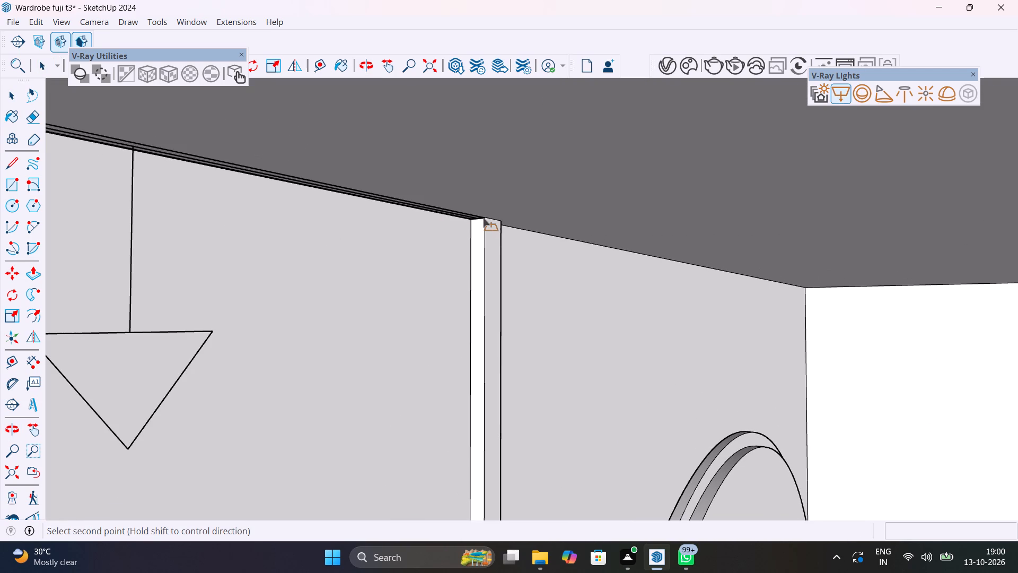
left_click(483, 218)
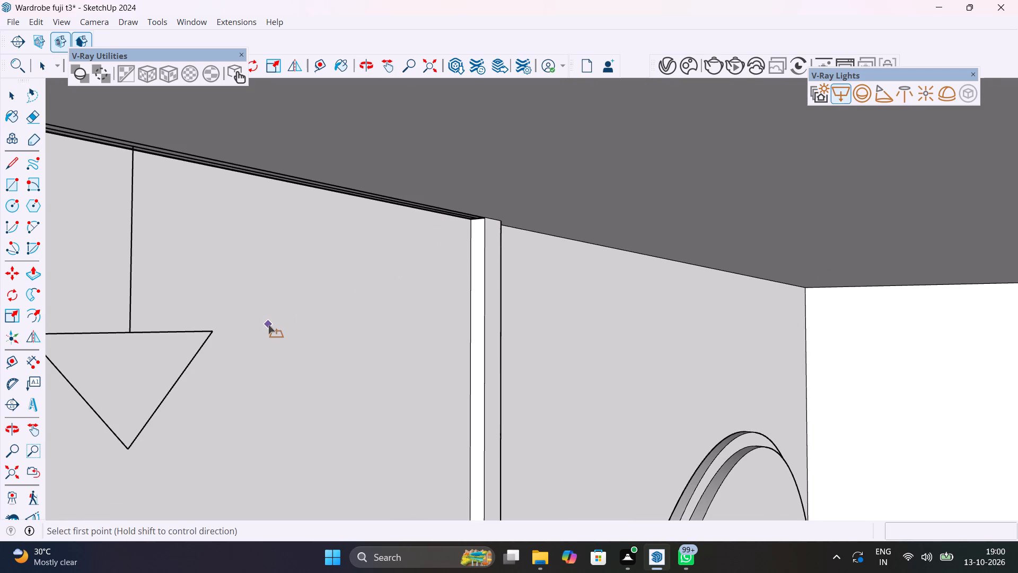
Scale the rectangle light under the overhead cabinet vertically to about 0.13.
key("space")
left_click(185, 369)
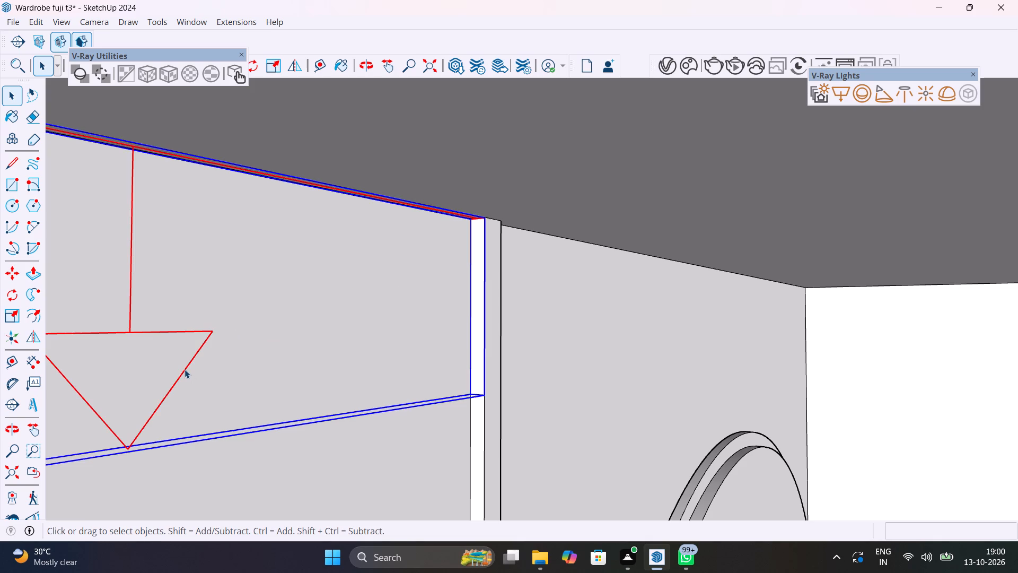
key("s")
left_click(128, 449)
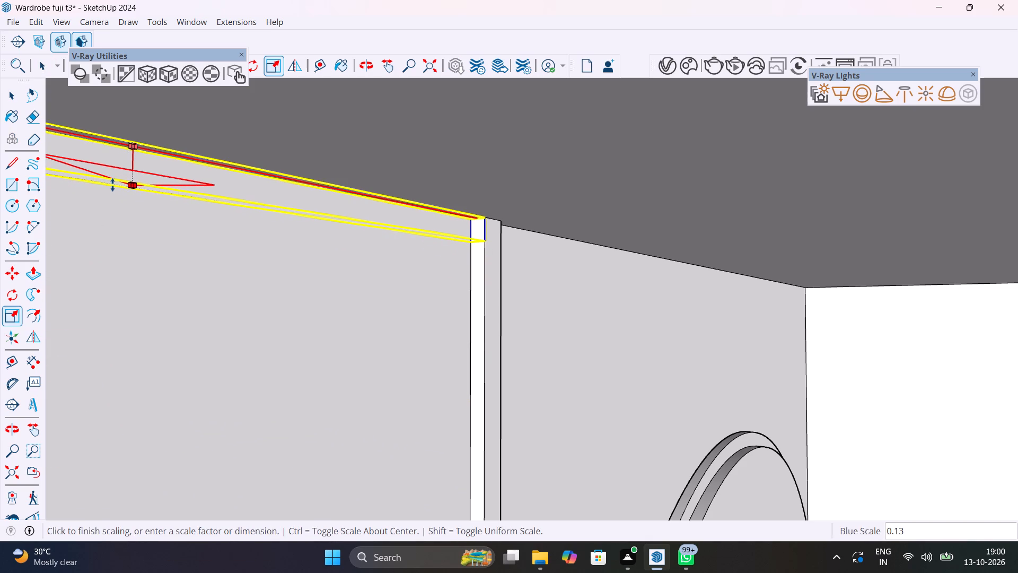
left_click(112, 185)
scroll(200, 298, "down", 15)
key("space")
Place a narrow V-Ray rectangle light under the top open shelf, along its back edge up to the vertical strip.
scroll(193, 350, "down", 7)
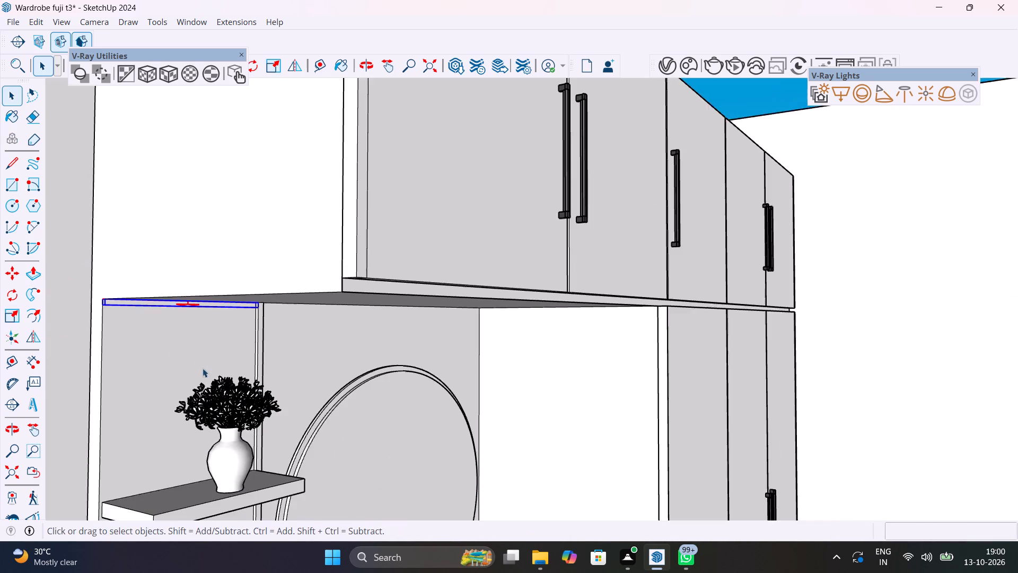
middle_click_drag(203, 368, 246, 189, "shift")
middle_click_drag(227, 338, 190, 278)
scroll(197, 284, "up", 5)
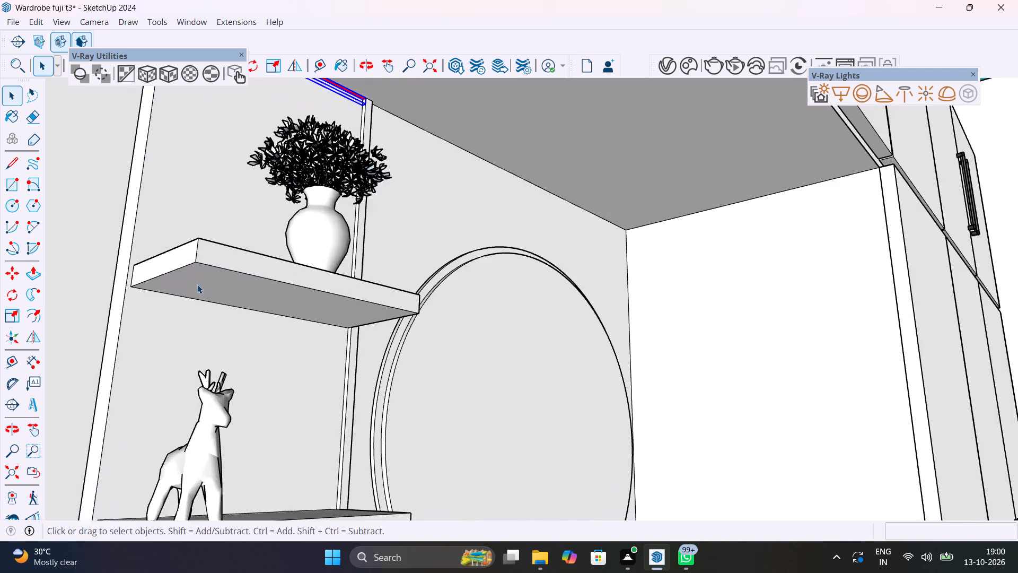
scroll(197, 284, "up", 5)
left_click(837, 93)
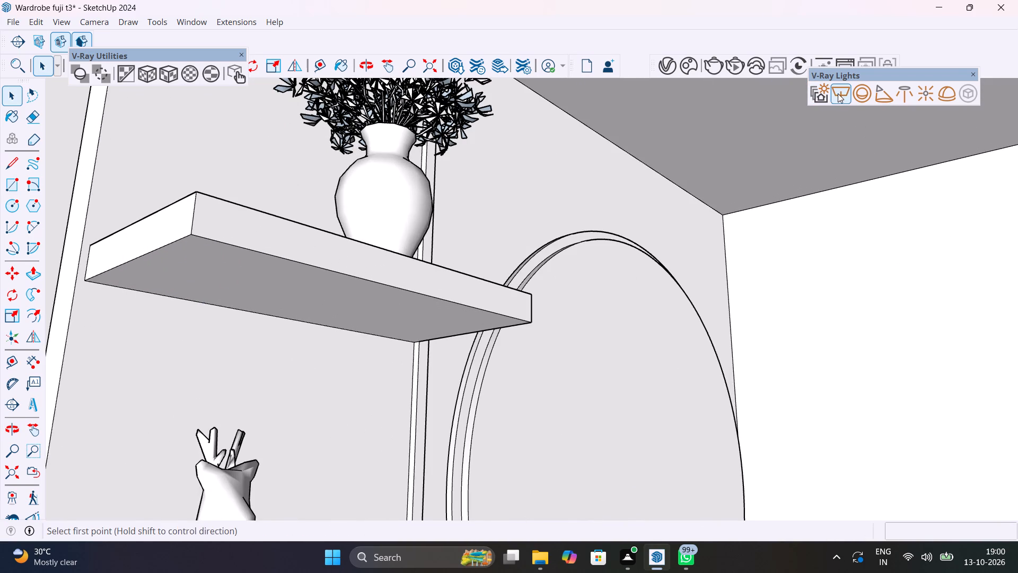
left_click(90, 285)
scroll(415, 341, "up", 8)
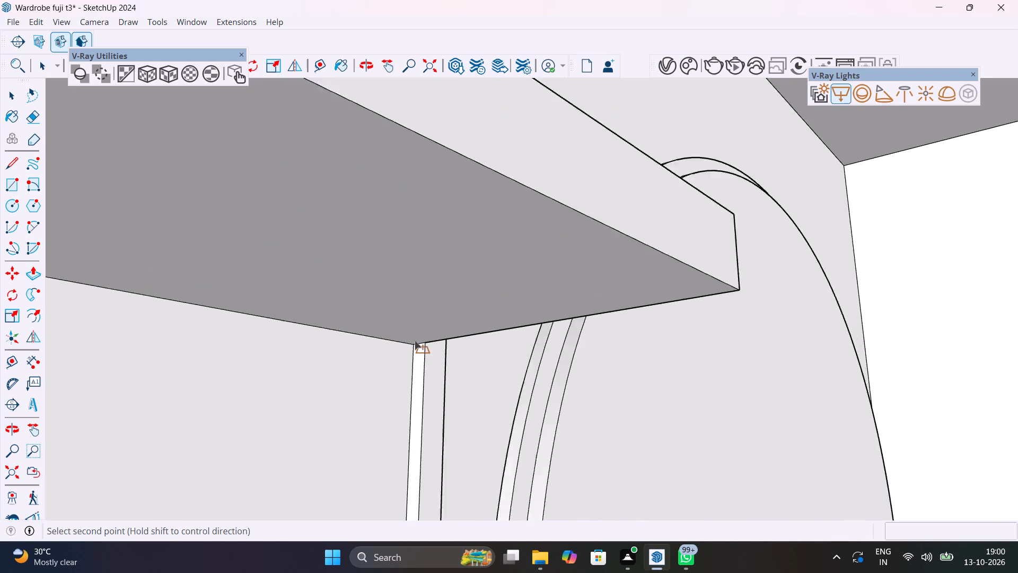
scroll(415, 341, "up", 11)
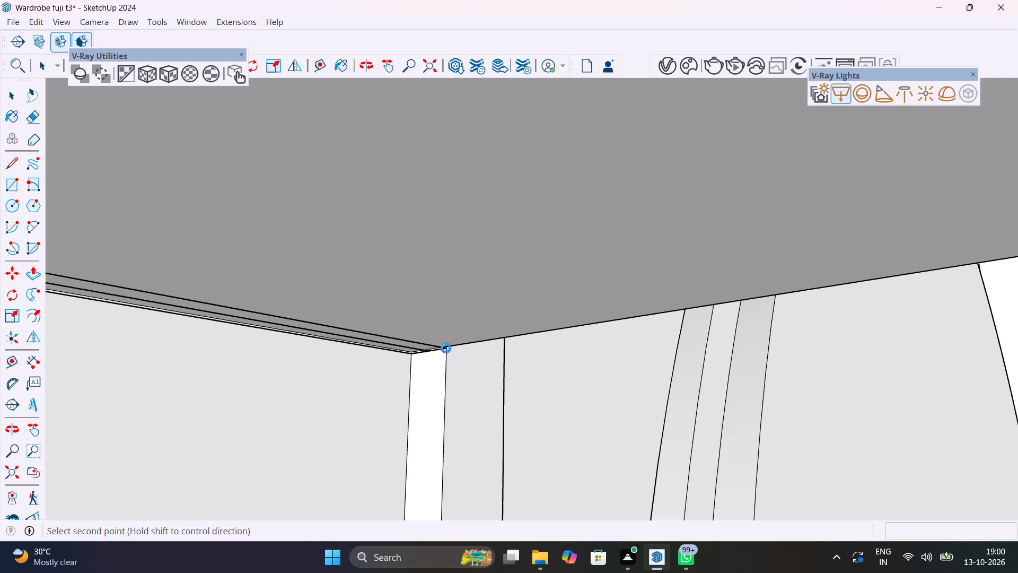
left_click(446, 348)
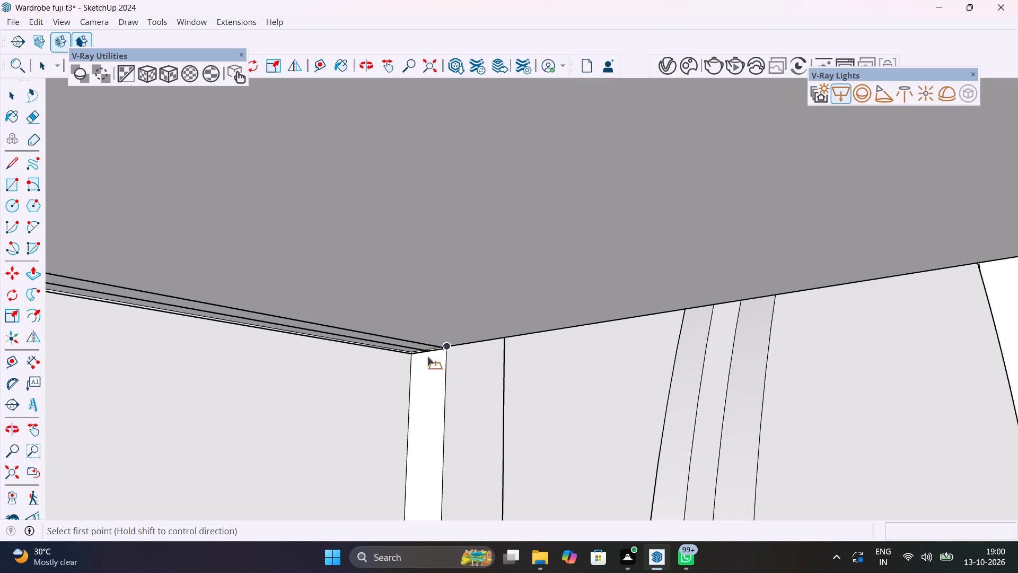
Scale the rectangle light under the top shelf vertically to about 0.19.
scroll(427, 357, "down", 7)
scroll(427, 357, "down", 15)
key("space")
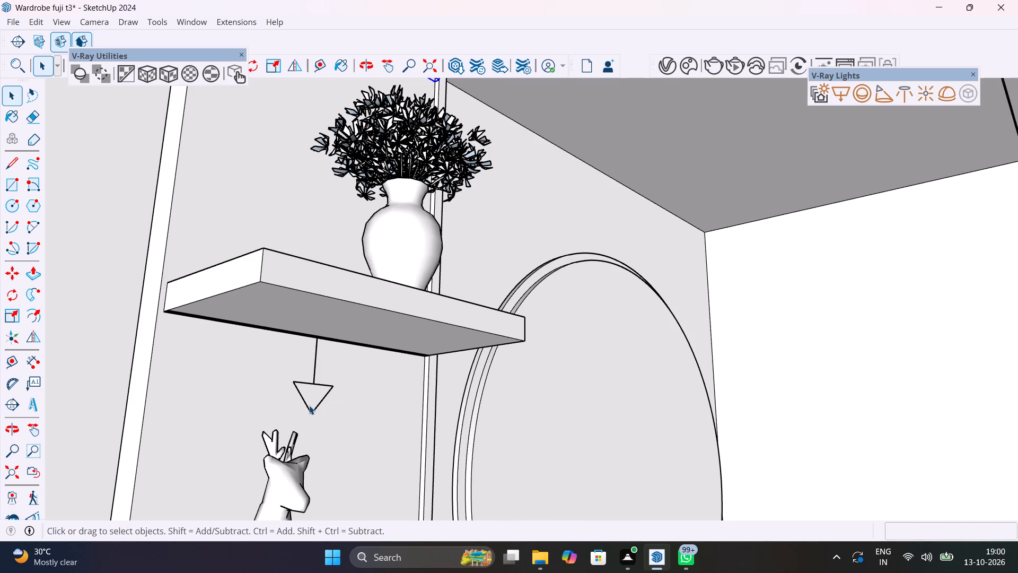
left_click(310, 407)
key("s")
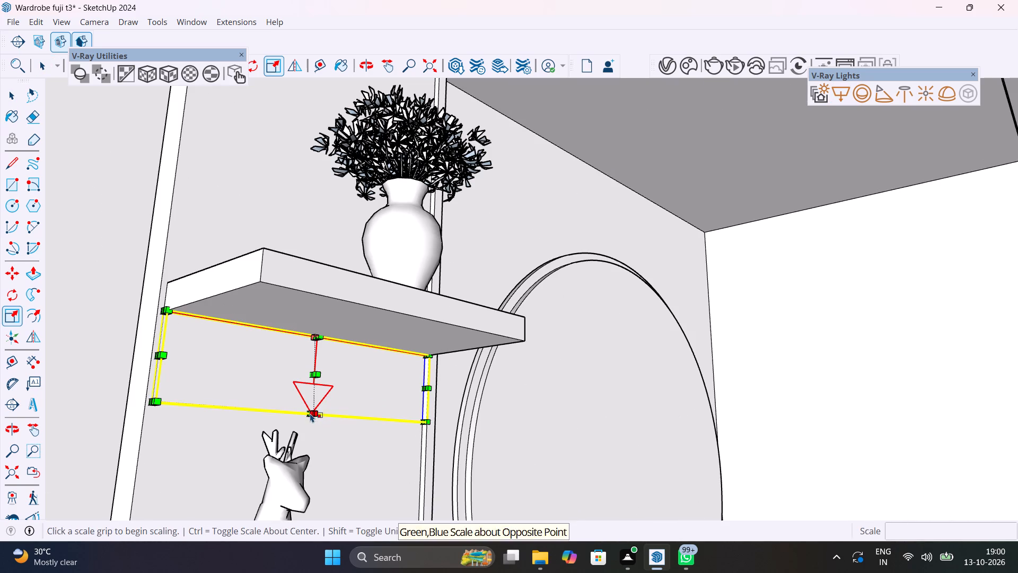
scroll(308, 414, "up", 16)
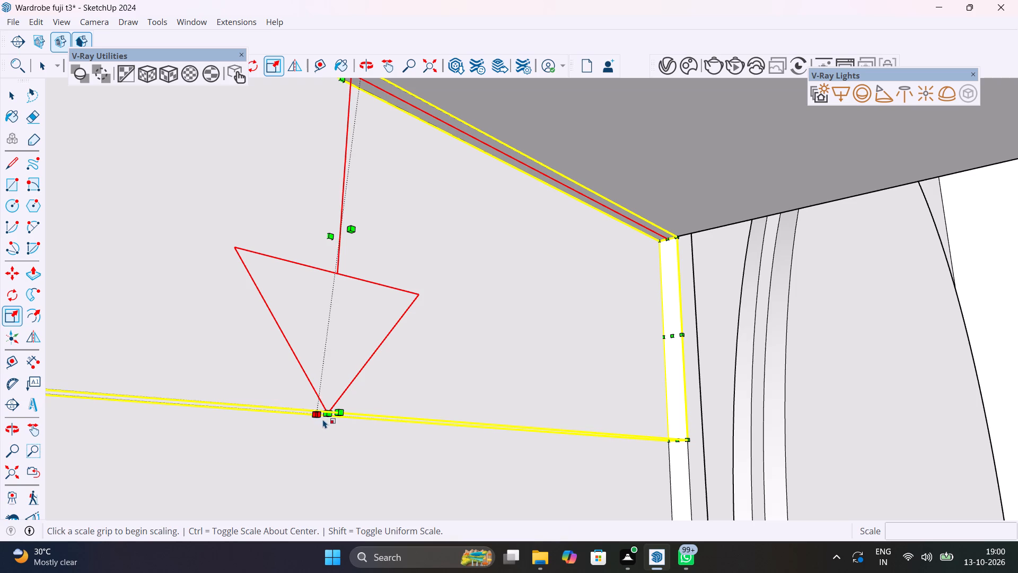
left_click(327, 416)
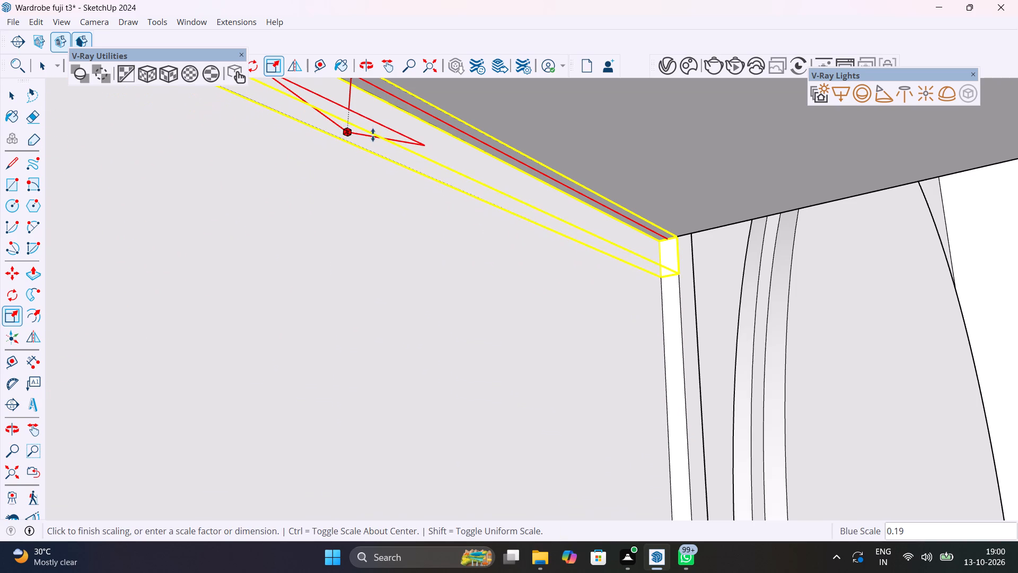
left_click(373, 134)
scroll(365, 292, "down", 20)
scroll(365, 292, "down", 1)
key("space")
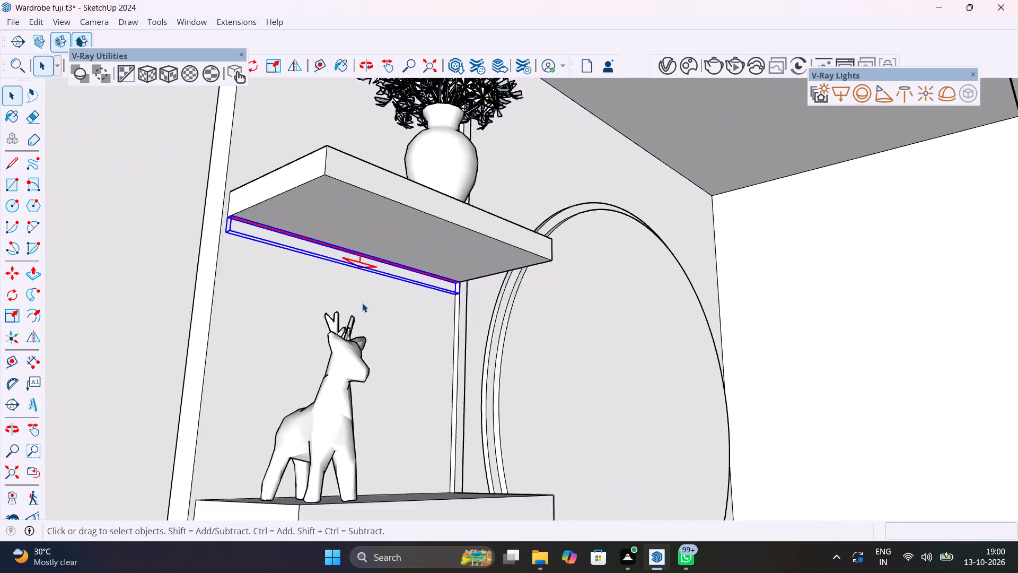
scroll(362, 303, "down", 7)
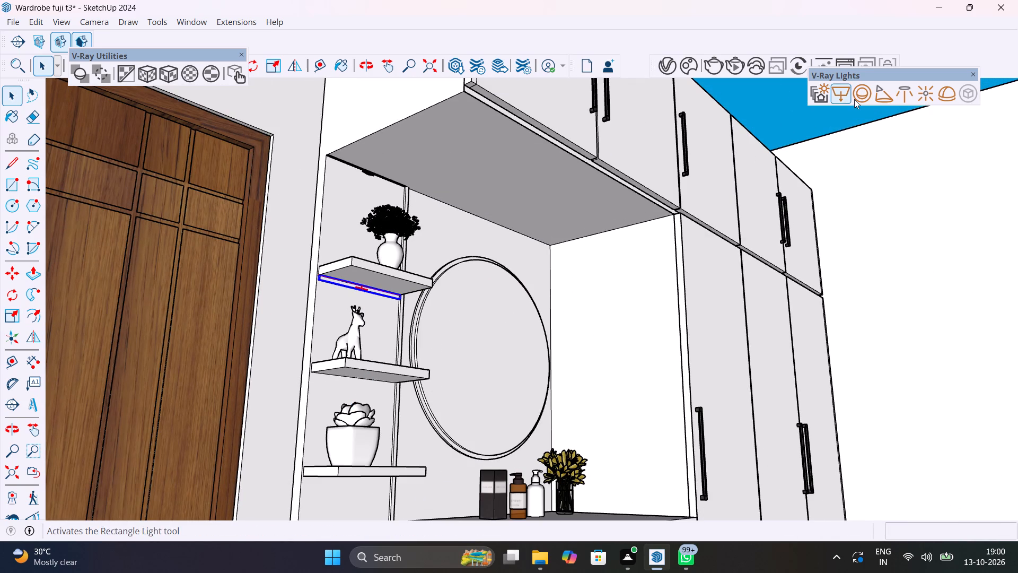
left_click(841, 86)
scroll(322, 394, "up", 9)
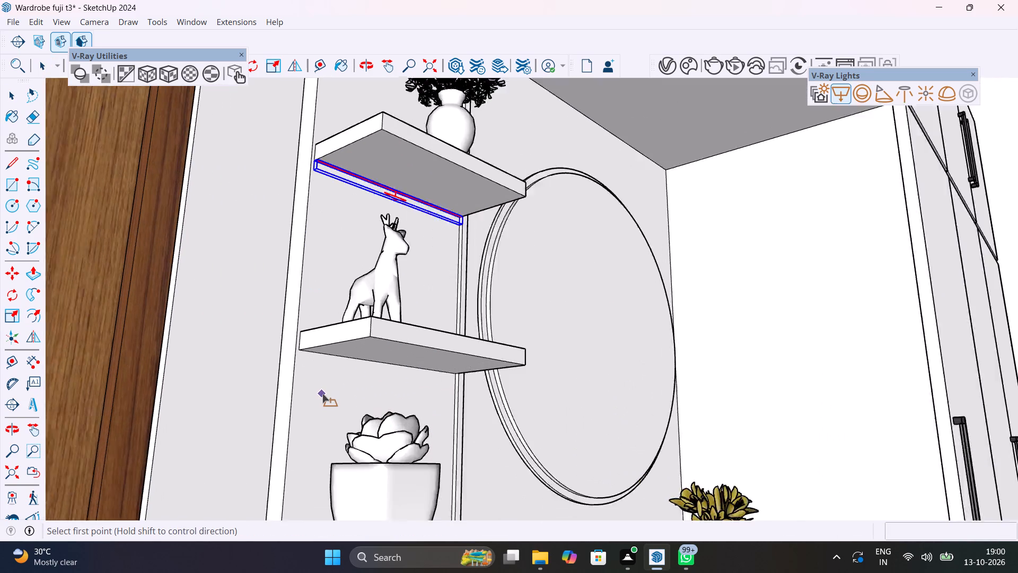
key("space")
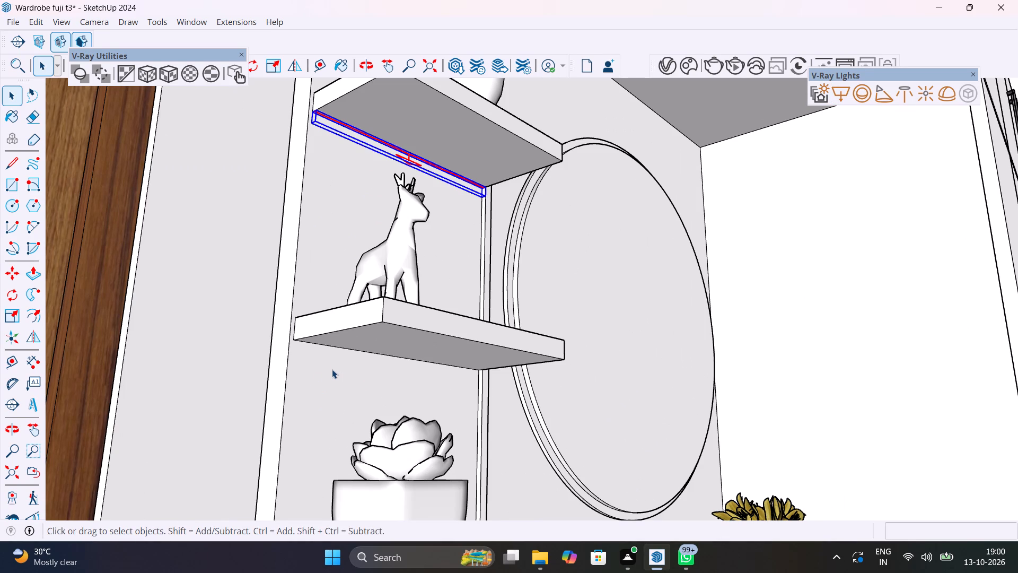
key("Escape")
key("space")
Examine the whole room and the dressing unit's open shelves and mirror niche from the front.
scroll(569, 336, "down", 7)
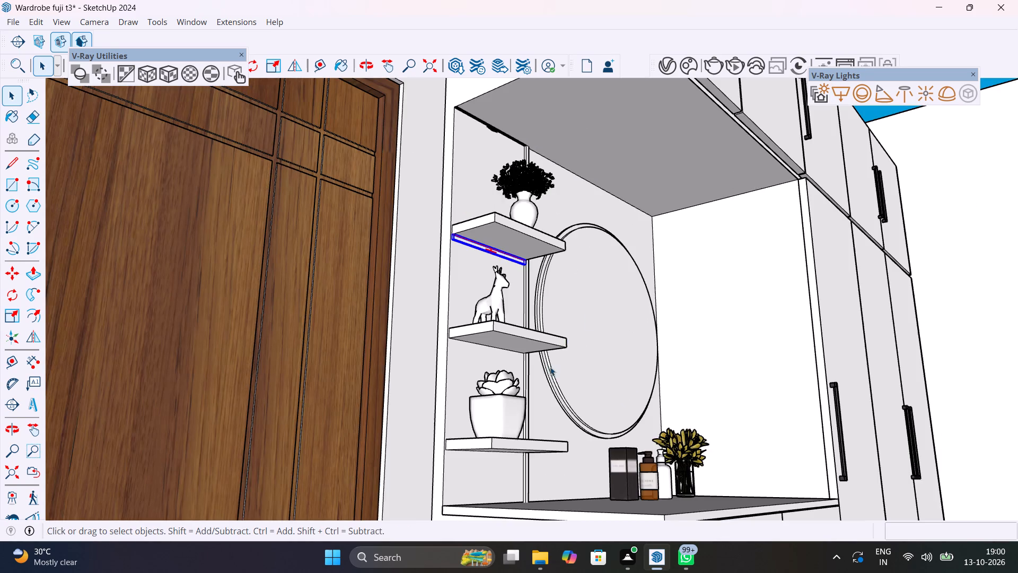
scroll(550, 367, "down", 4)
left_click(1, 472)
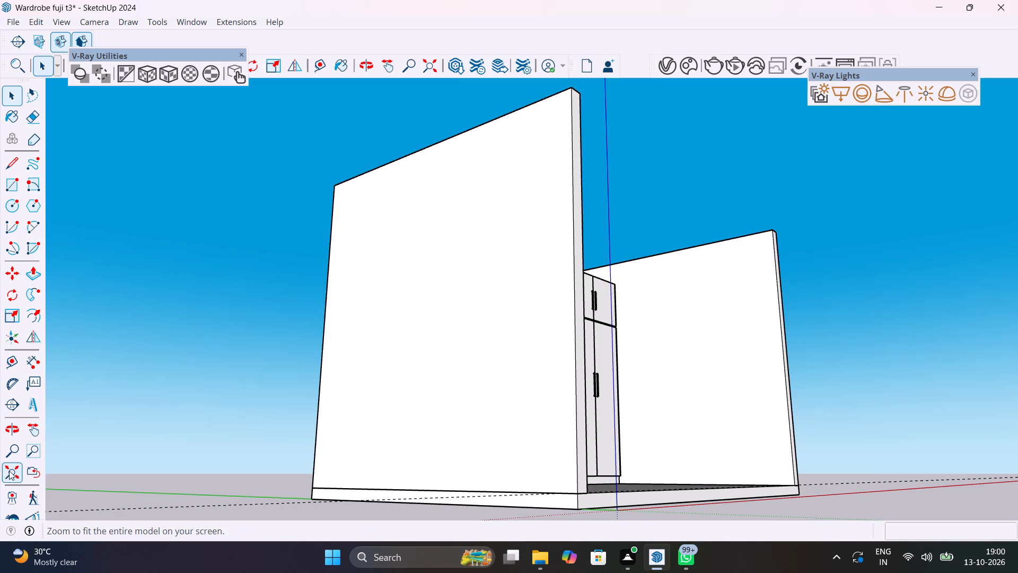
left_click(312, 351)
middle_click_drag(505, 392, 245, 470)
scroll(491, 324, "up", 5)
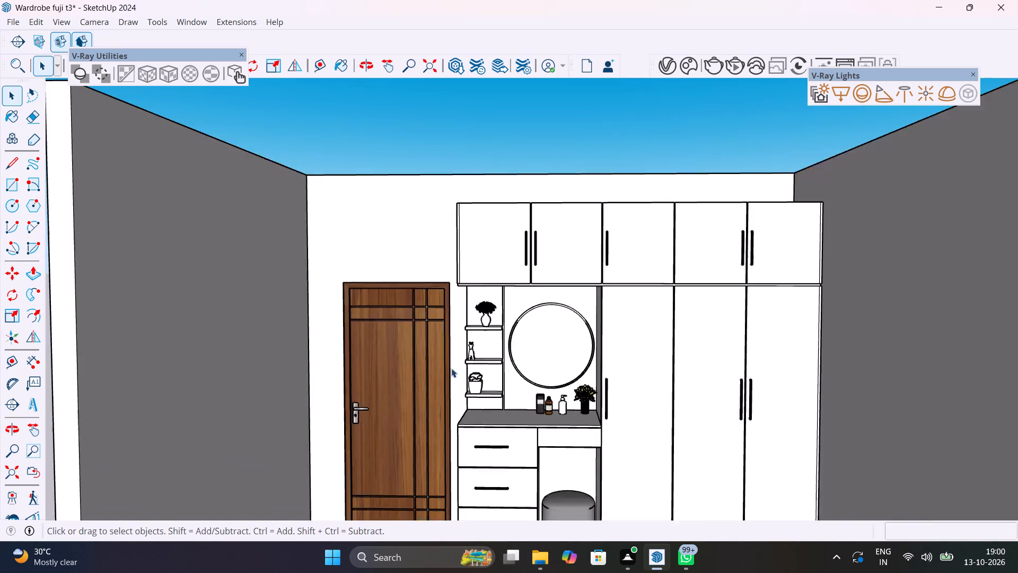
scroll(451, 368, "up", 9)
middle_click_drag(524, 386, 542, 378)
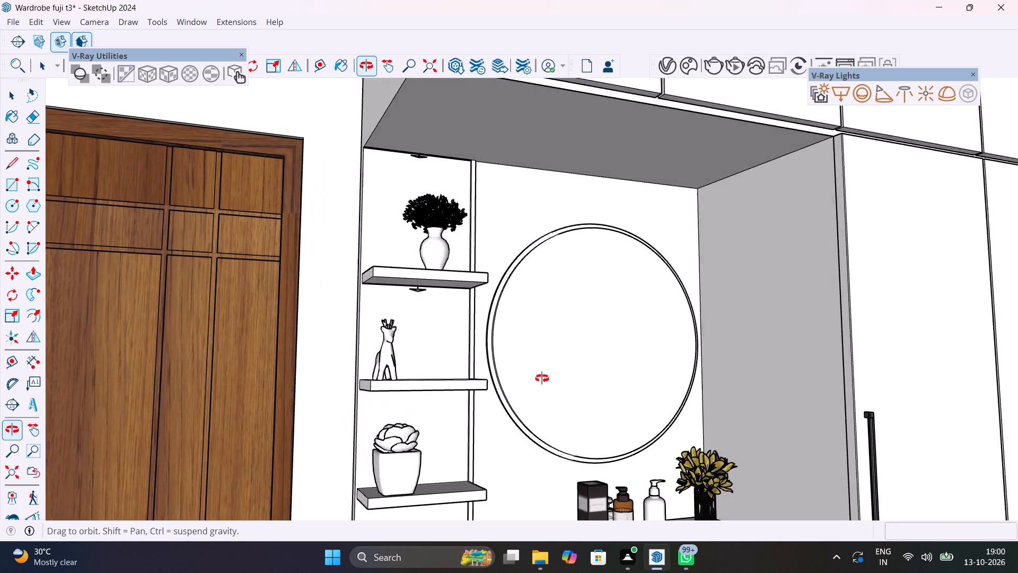
Place a narrow V-Ray rectangle light under the middle shelf holding the giraffe figurine, along its back edge up to the vertical strip.
middle_click_drag(542, 378, 553, 375)
left_click(835, 93)
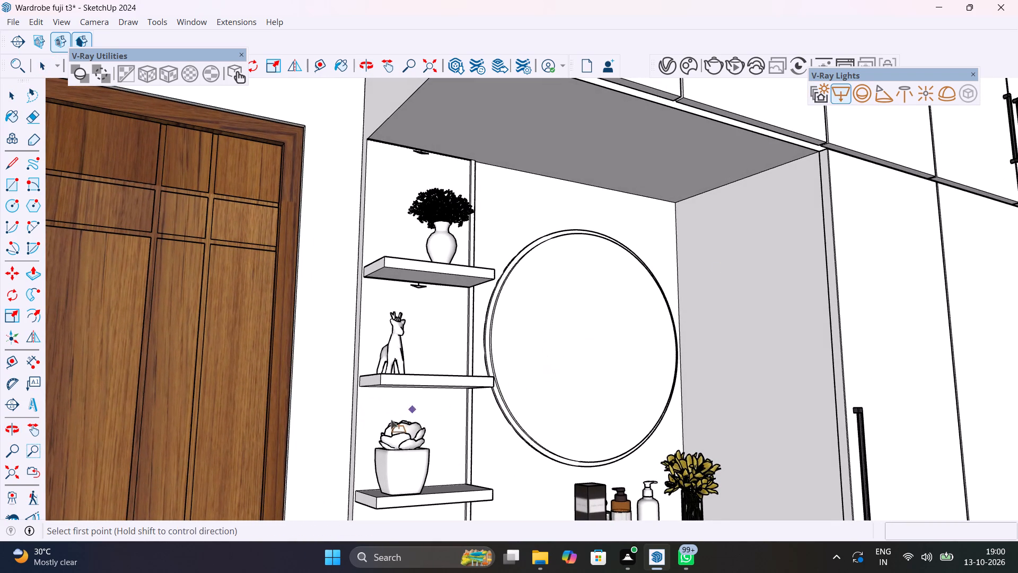
scroll(386, 383, "up", 12)
middle_click_drag(393, 404, 358, 339)
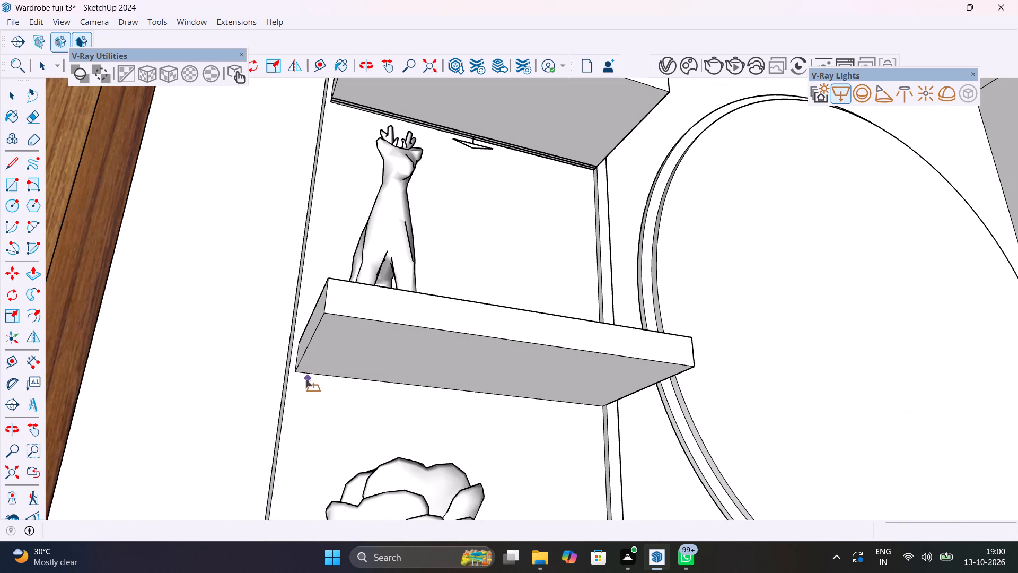
left_click(299, 375)
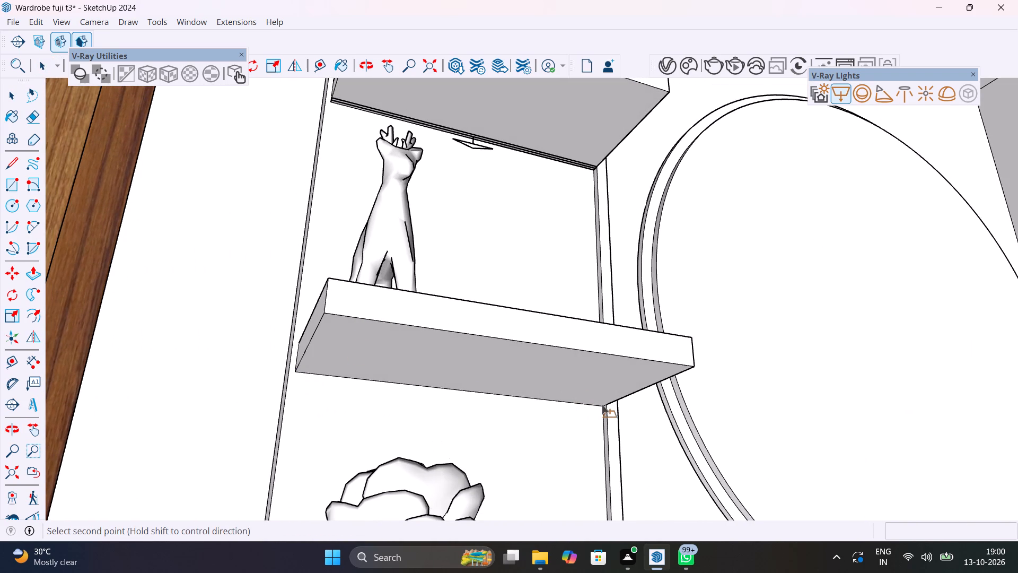
scroll(607, 397, "up", 14)
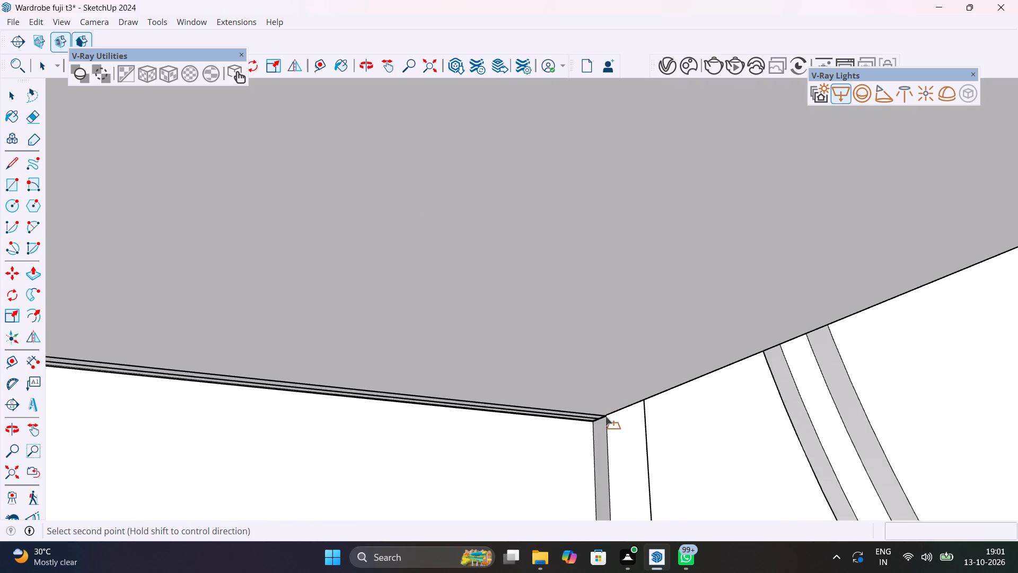
scroll(605, 416, "up", 12)
middle_click_drag(604, 416, 601, 411)
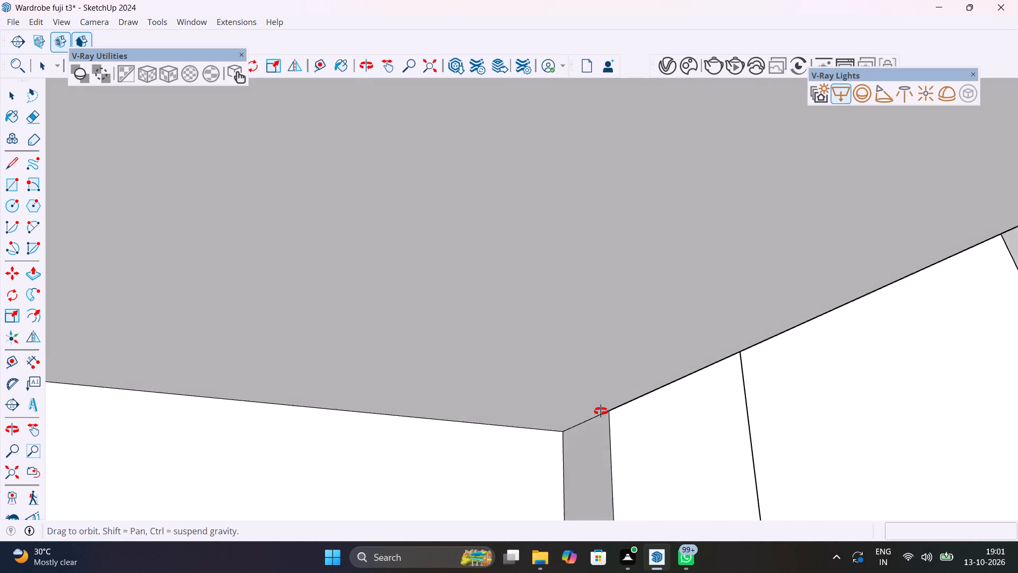
middle_click_drag(601, 411, 669, 376)
scroll(594, 417, "up", 6)
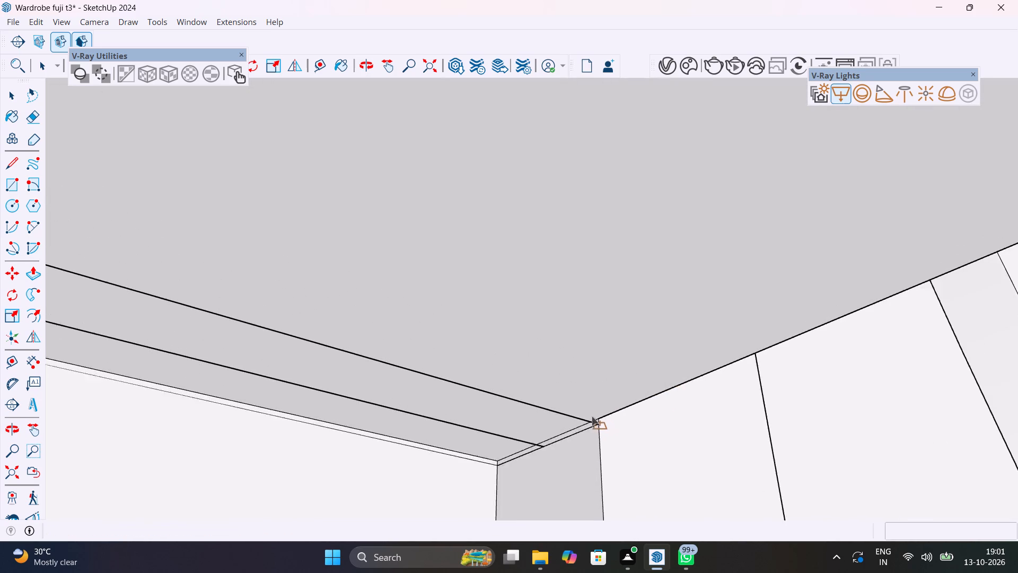
scroll(592, 416, "up", 8)
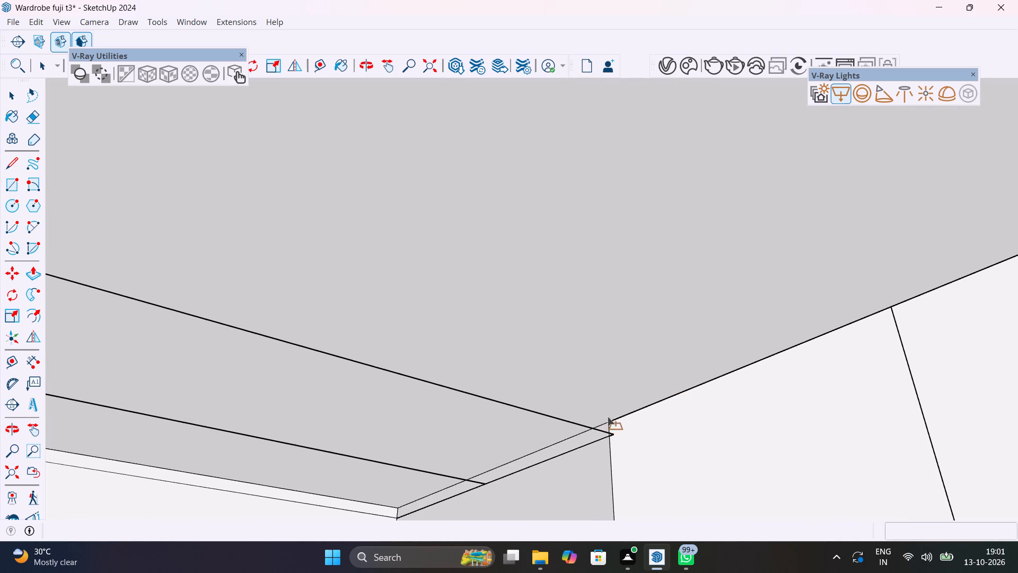
left_click(613, 421)
Scale the rectangle light under the middle shelf vertically to about 0.15.
scroll(596, 427, "down", 10)
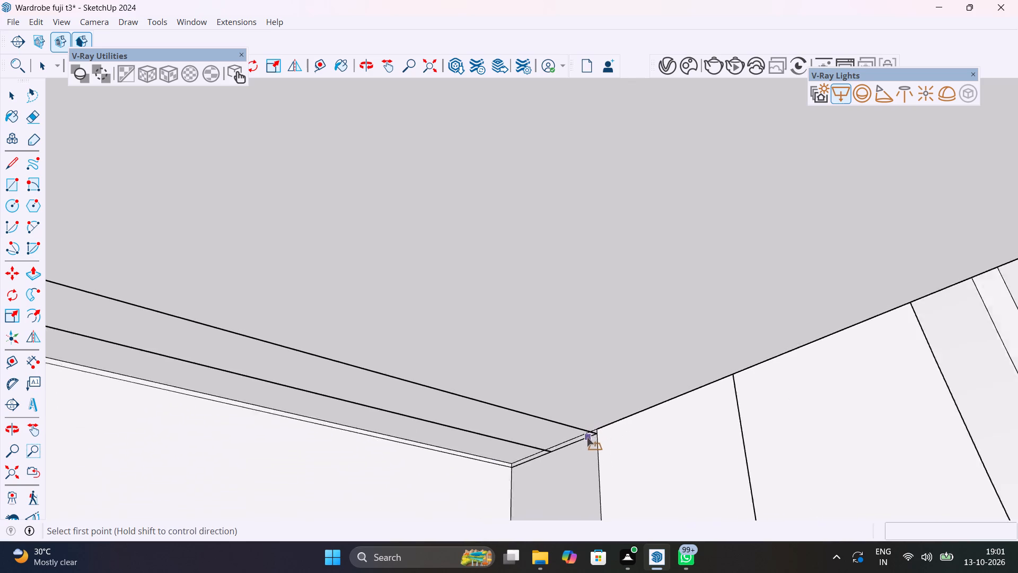
scroll(587, 437, "down", 20)
scroll(587, 437, "down", 11)
middle_click_drag(440, 463, 420, 520)
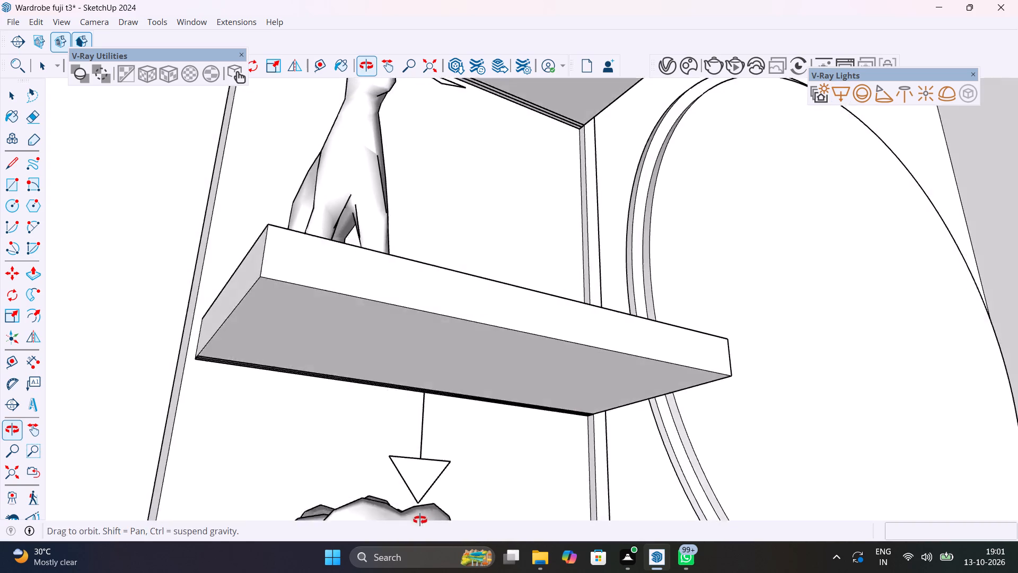
middle_click_drag(420, 520, 416, 540)
scroll(432, 485, "up", 6)
key("space")
left_click(434, 484)
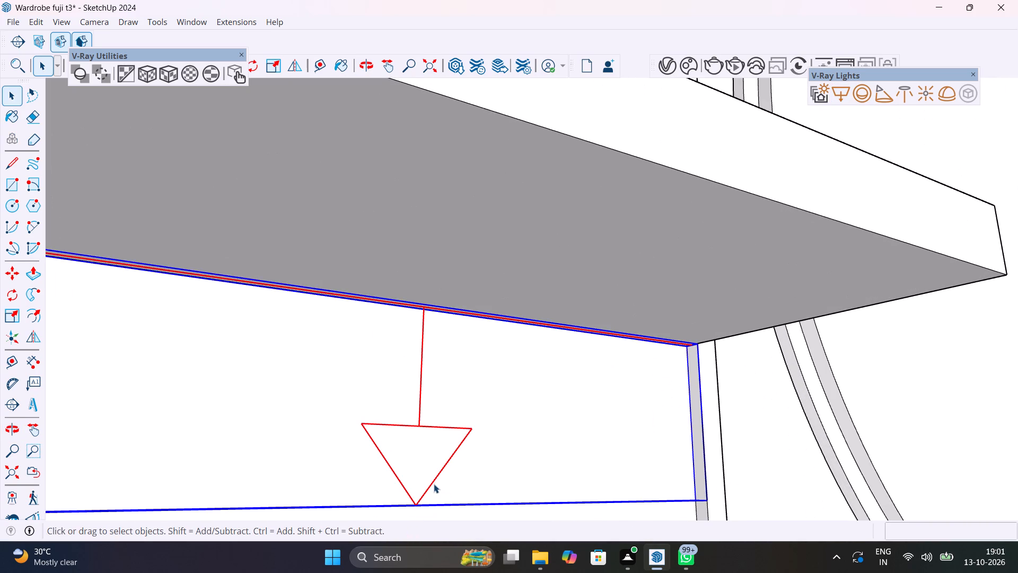
key("s")
scroll(413, 509, "up", 9)
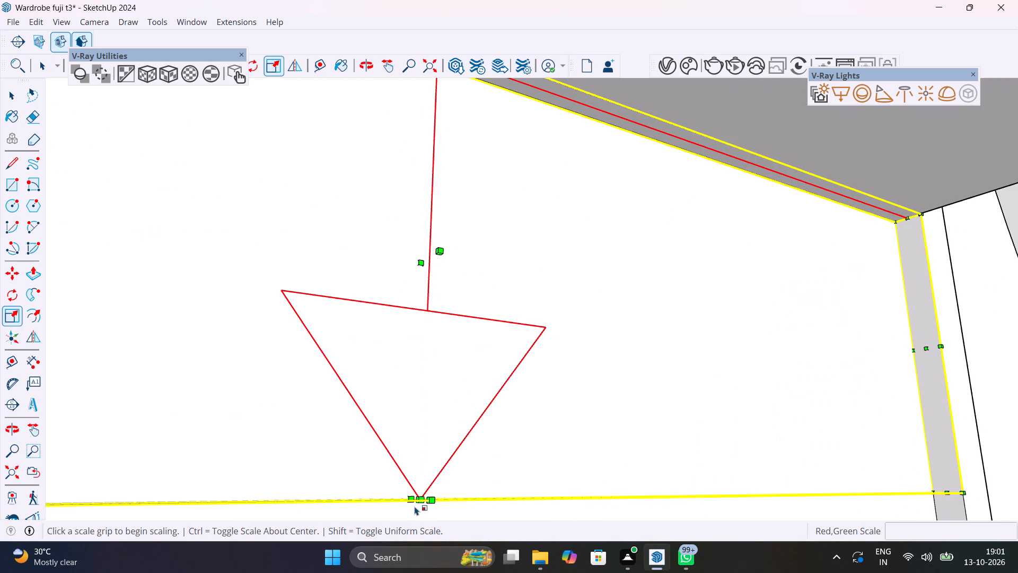
left_click(417, 502)
scroll(448, 297, "down", 7)
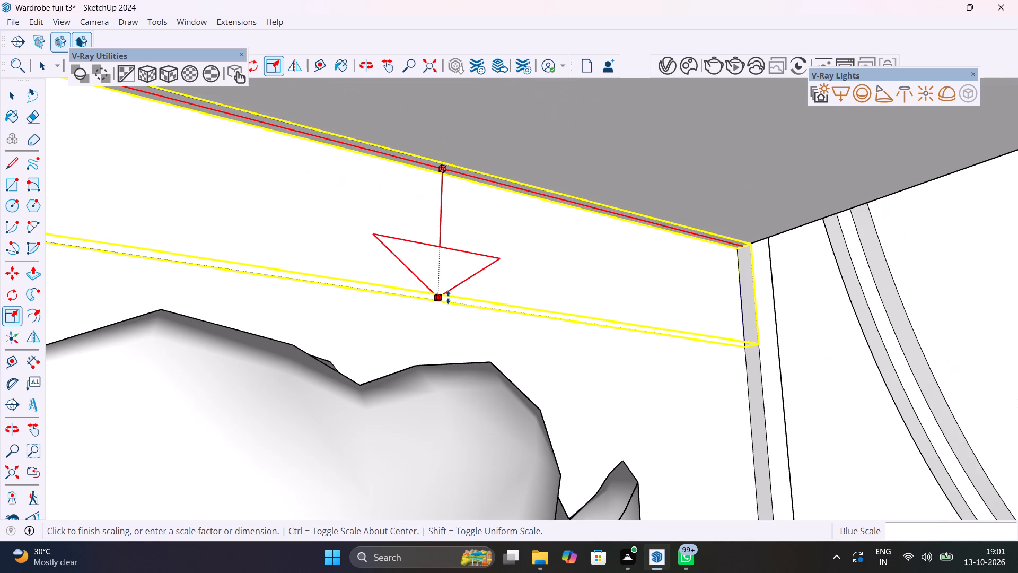
left_click(445, 200)
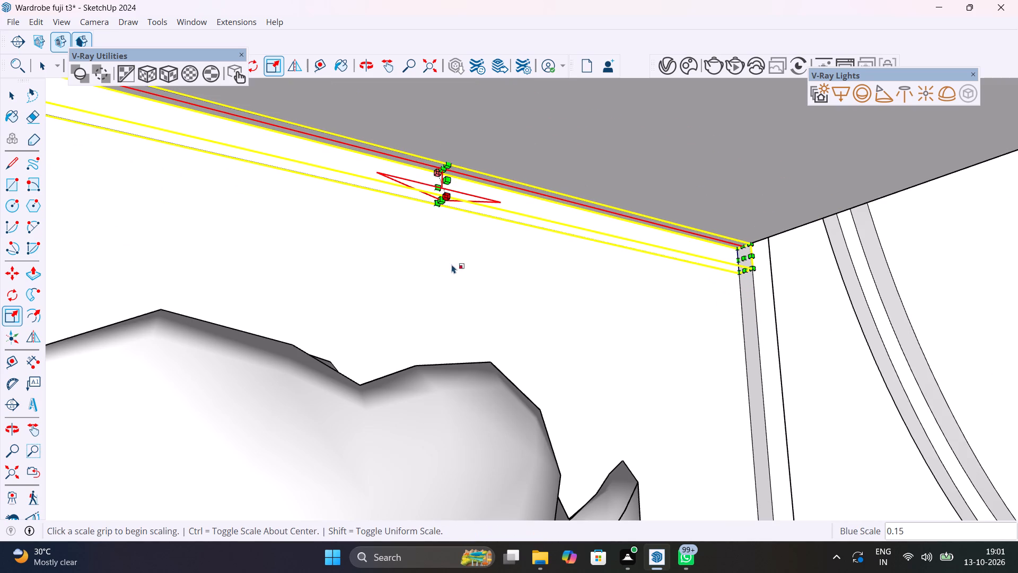
scroll(457, 326, "down", 15)
key("space")
Place a narrow V-Ray rectangle light under the bottom shelf holding the potted plant, along its back edge up to the vertical strip.
scroll(454, 333, "down", 13)
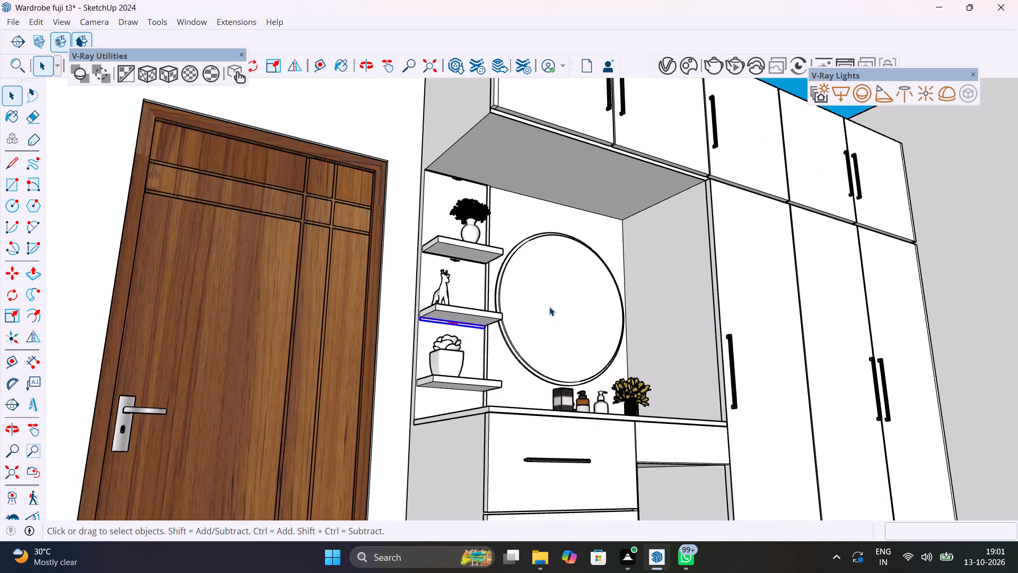
left_click(835, 89)
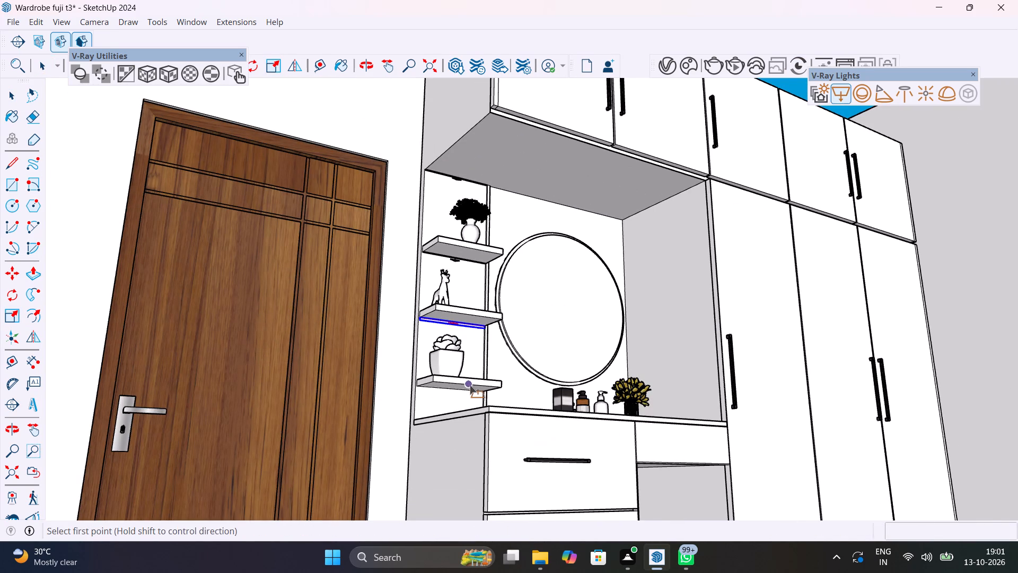
scroll(455, 391, "up", 16)
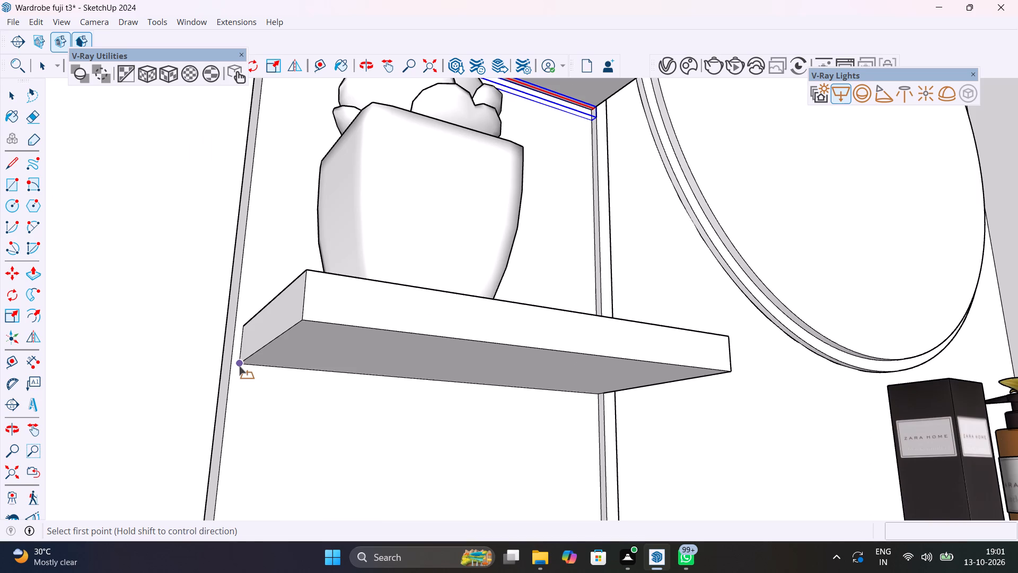
left_click(241, 367)
scroll(550, 387, "down", 5)
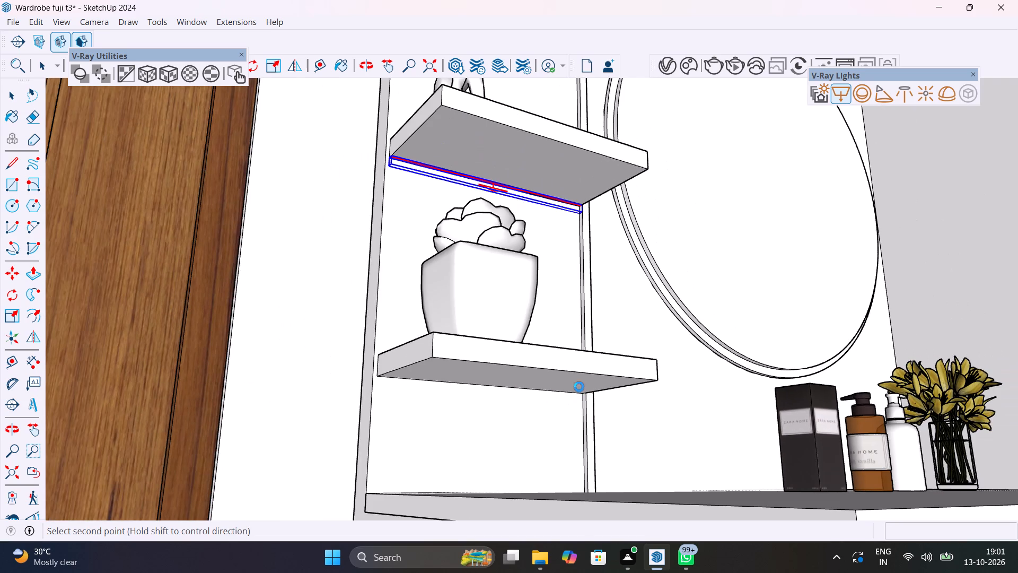
scroll(581, 387, "down", 4)
scroll(582, 395, "up", 6)
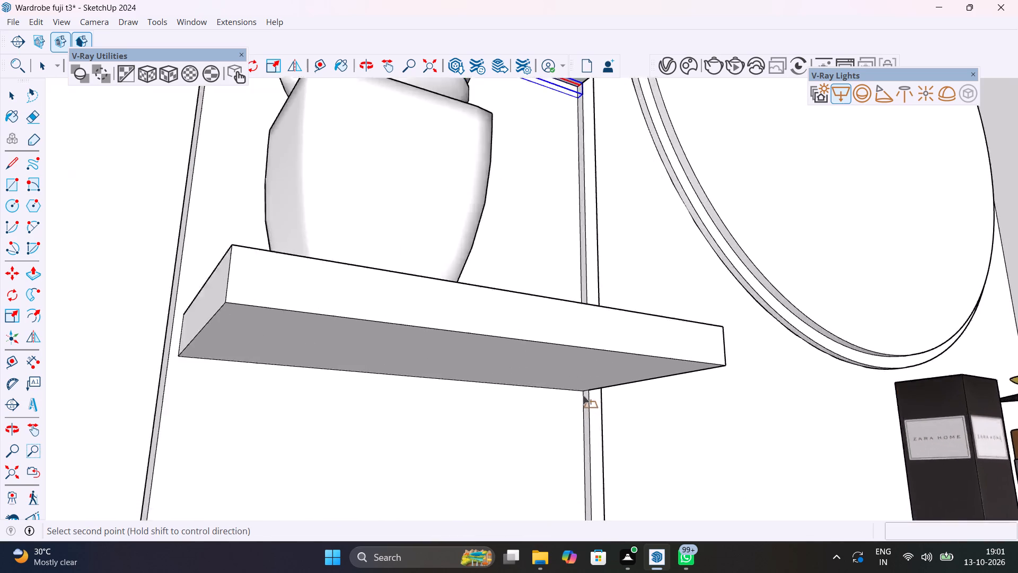
scroll(583, 395, "up", 14)
scroll(607, 373, "up", 9)
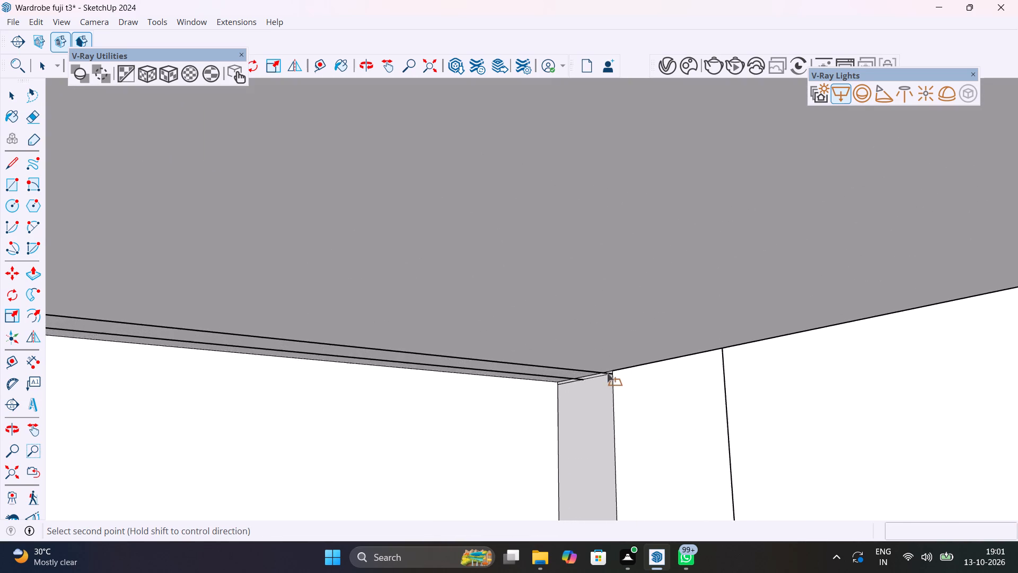
scroll(607, 373, "up", 15)
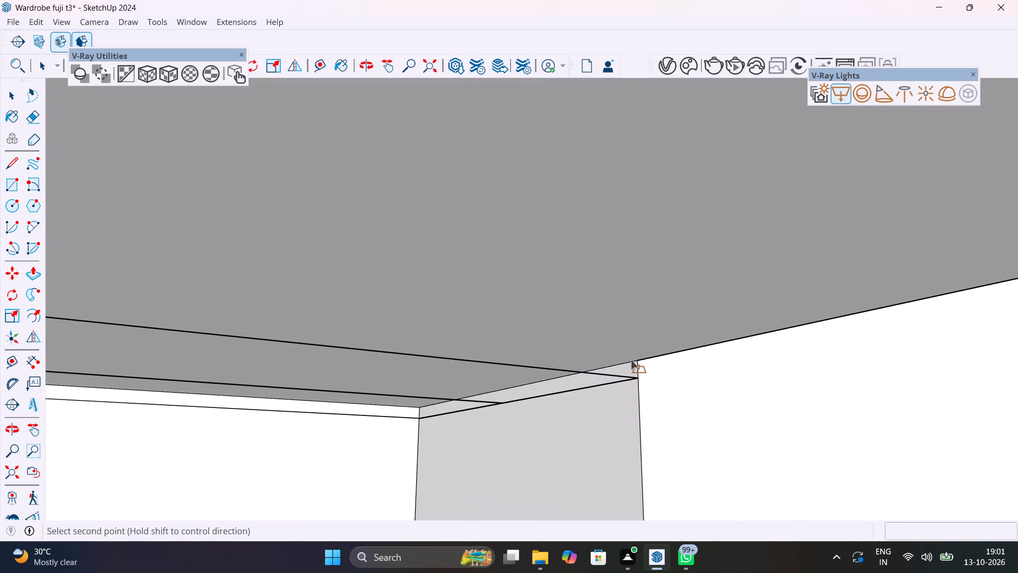
left_click(631, 360)
Scale the rectangle light under the bottom shelf down vertically so its direction arrow sits close beneath the shelf.
scroll(479, 419, "down", 20)
scroll(479, 419, "down", 12)
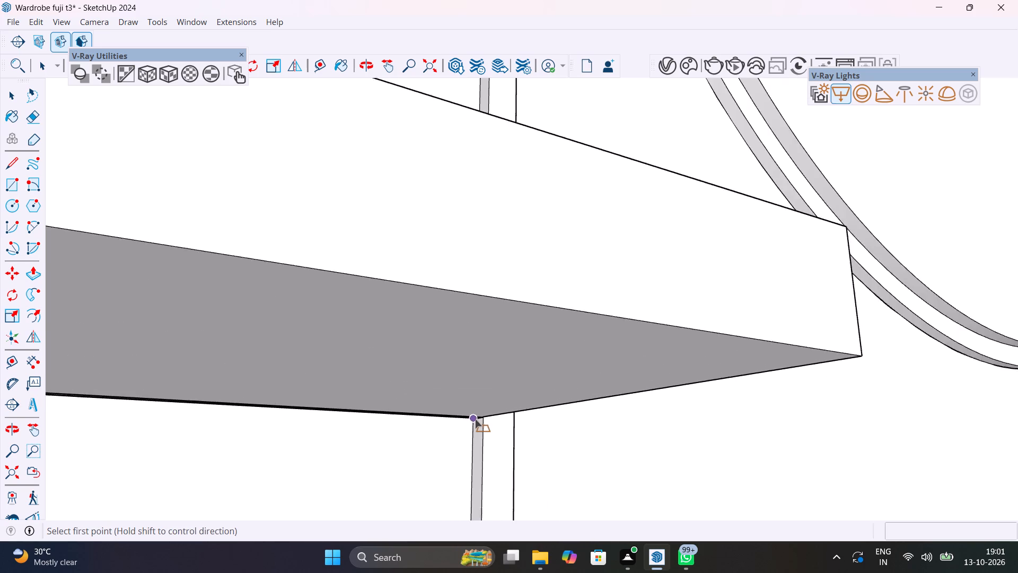
scroll(475, 419, "down", 14)
key("space")
scroll(374, 464, "up", 4)
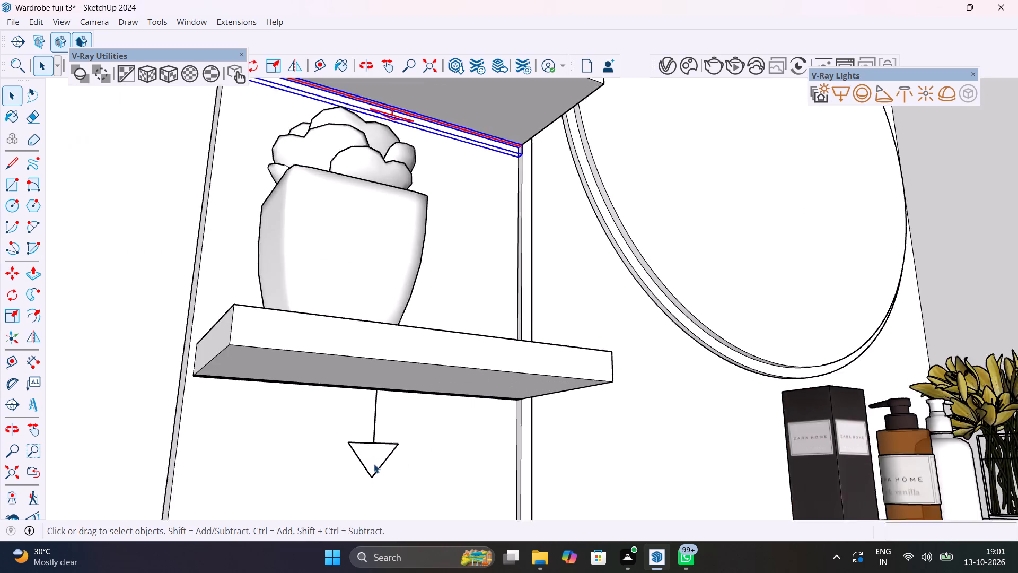
scroll(374, 464, "up", 2)
left_click(378, 468)
key("s")
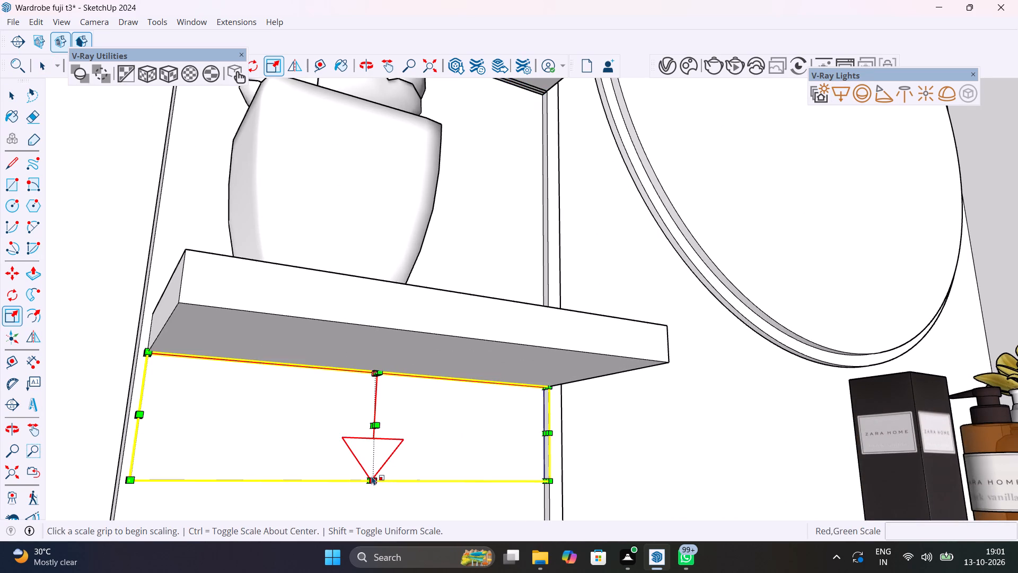
scroll(367, 480, "up", 16)
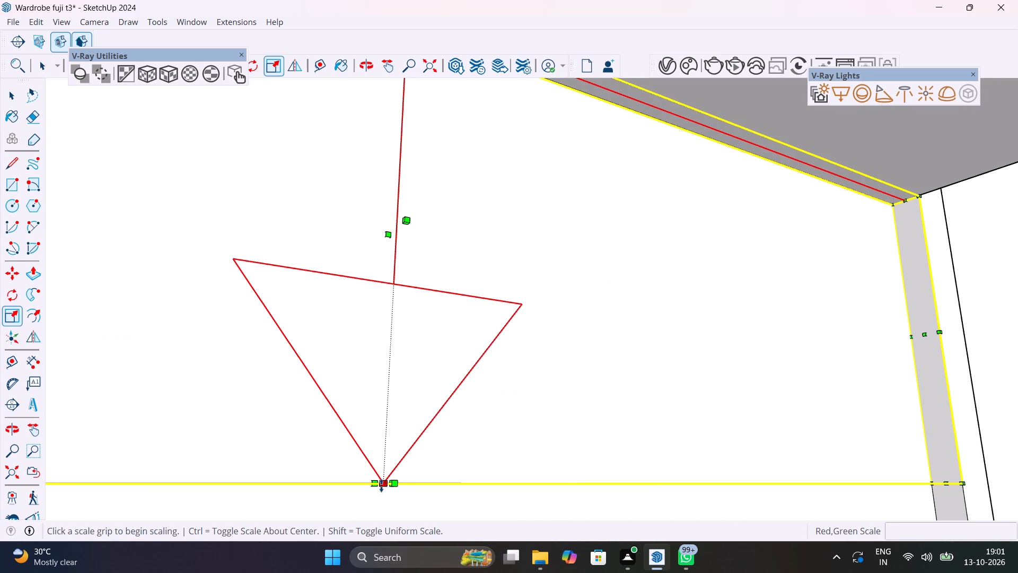
left_click(381, 485)
scroll(386, 398, "down", 13)
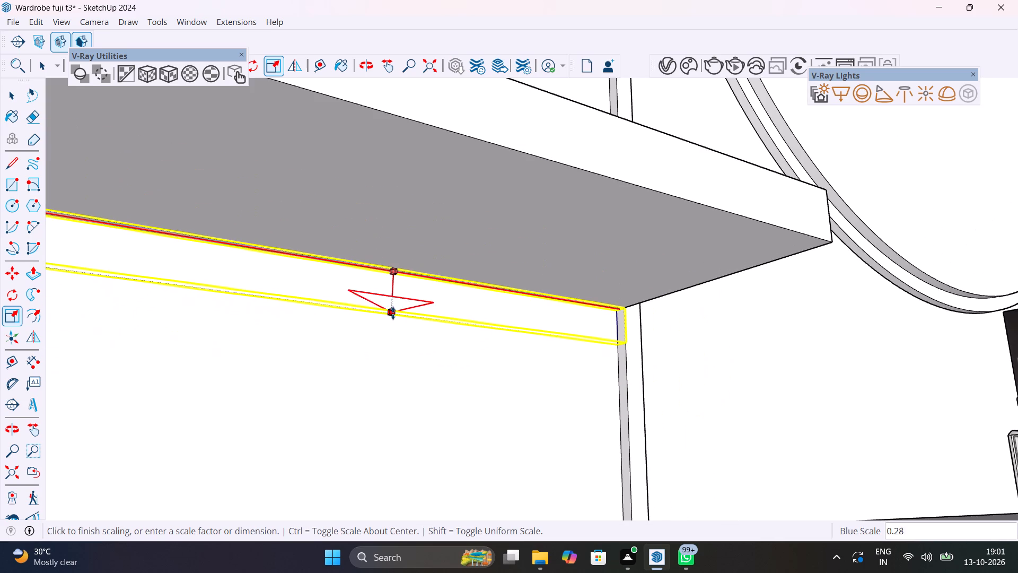
left_click(396, 297)
scroll(419, 397, "down", 8)
key("space")
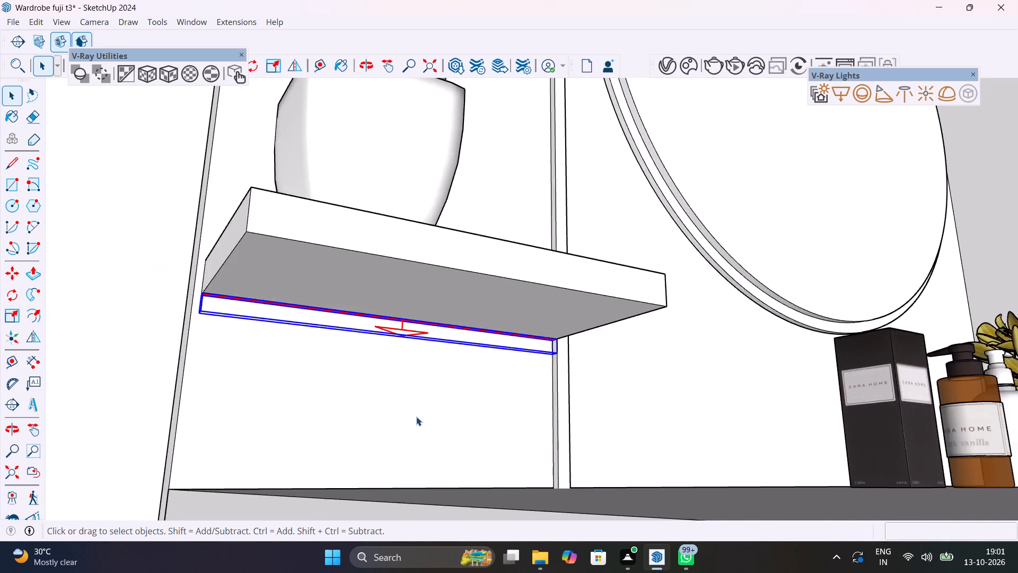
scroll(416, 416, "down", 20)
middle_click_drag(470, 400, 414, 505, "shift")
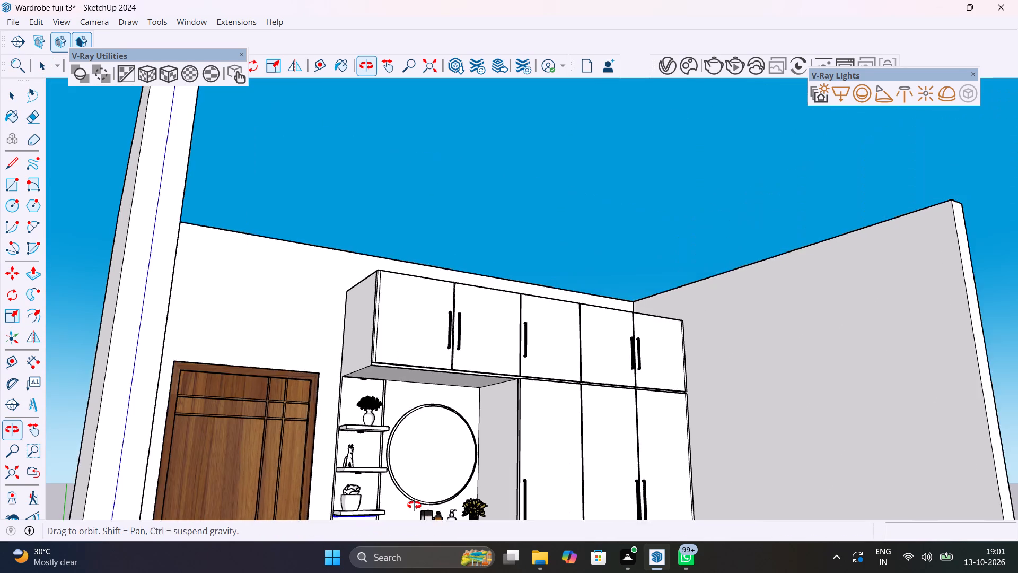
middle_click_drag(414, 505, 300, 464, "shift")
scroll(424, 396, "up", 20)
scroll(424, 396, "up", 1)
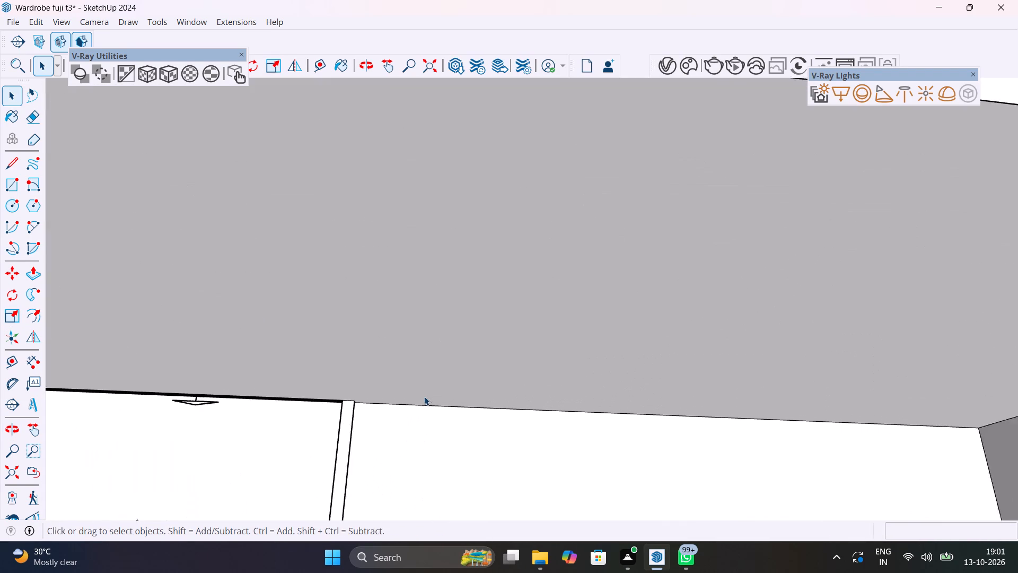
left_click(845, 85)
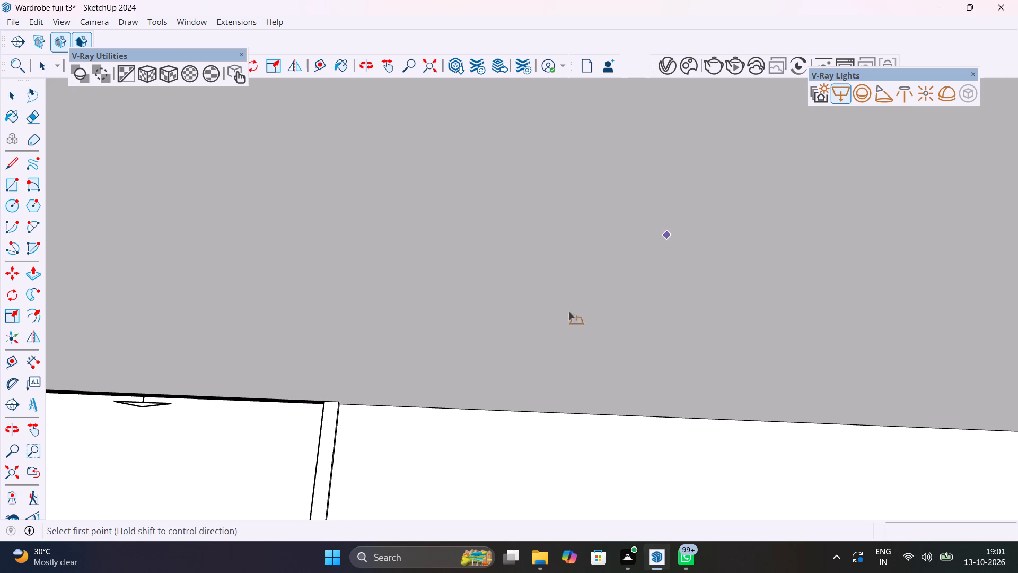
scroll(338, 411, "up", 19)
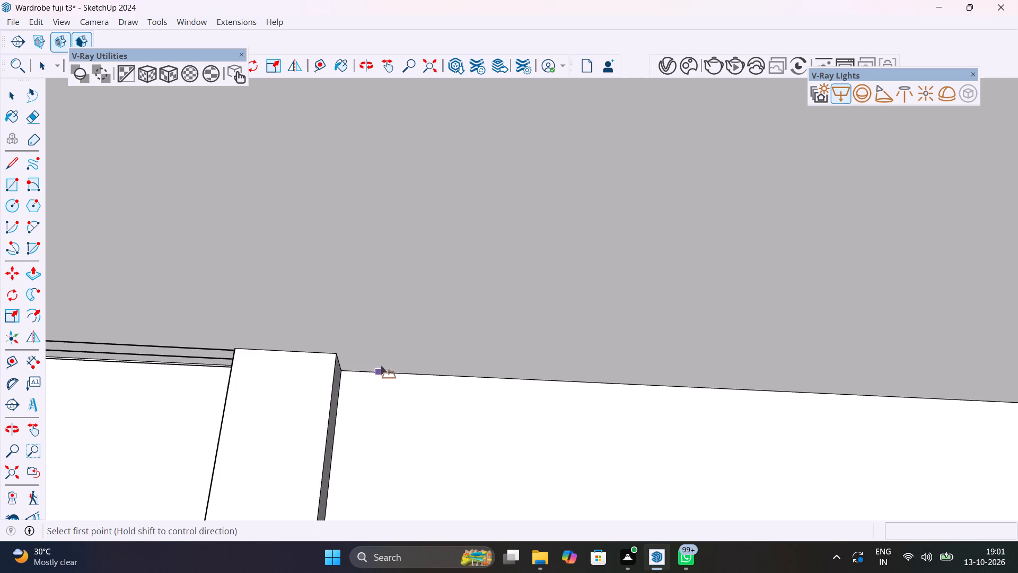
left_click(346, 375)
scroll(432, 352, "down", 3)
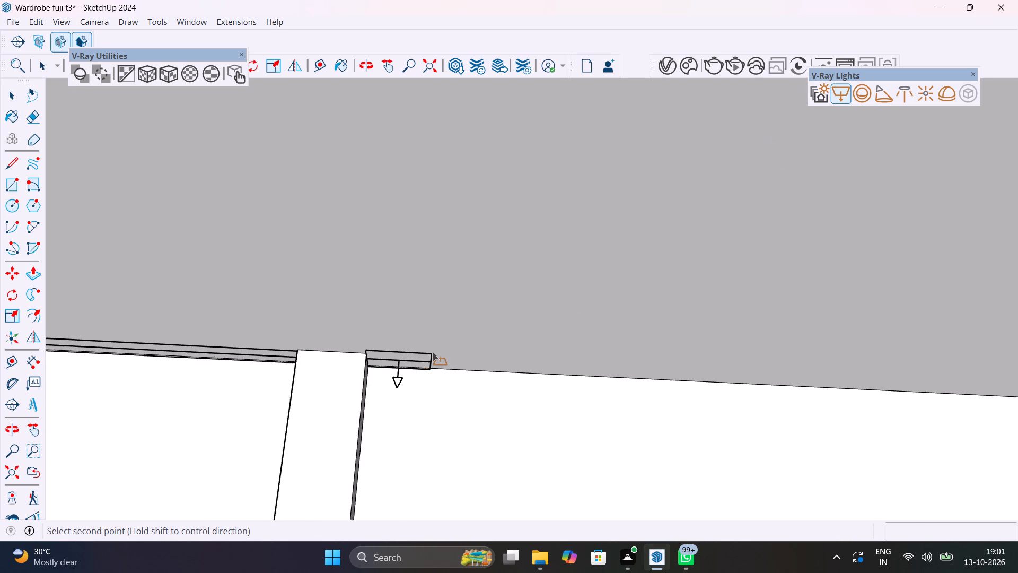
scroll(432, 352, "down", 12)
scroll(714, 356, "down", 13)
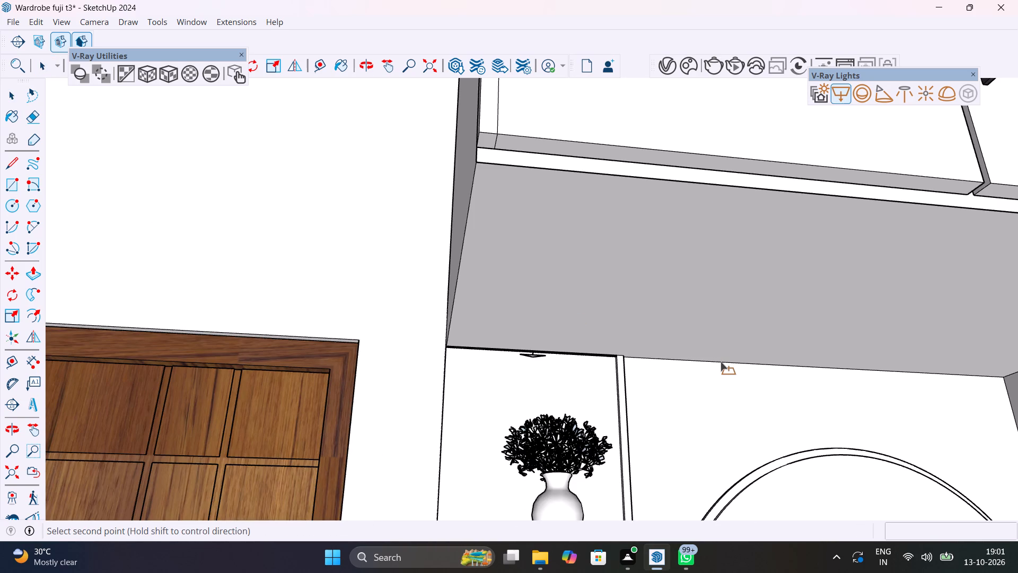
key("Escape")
Place a narrow V-Ray rectangle light above the round mirror, along the cabinet underside's back edge from the side panel to the vertical strip.
middle_click_drag(674, 384, 479, 405, "shift")
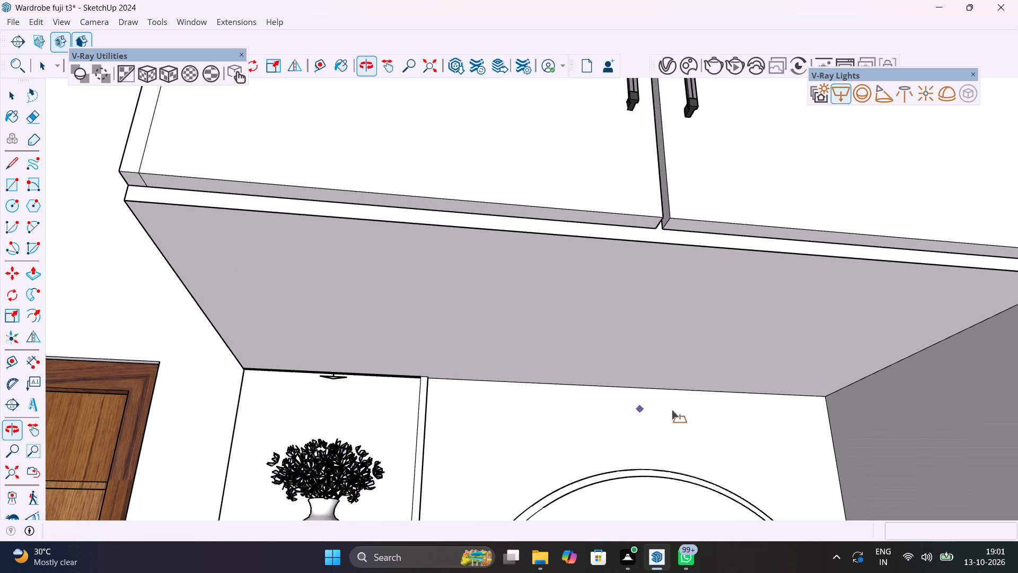
left_click(825, 400)
scroll(681, 392, "down", 4)
scroll(595, 336, "down", 5)
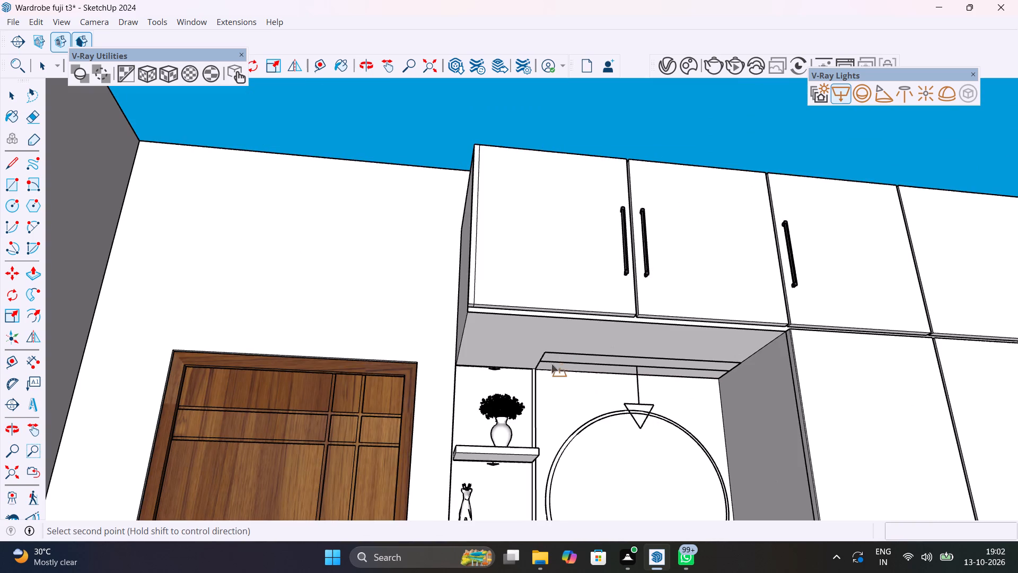
scroll(541, 370, "up", 20)
scroll(541, 370, "up", 5)
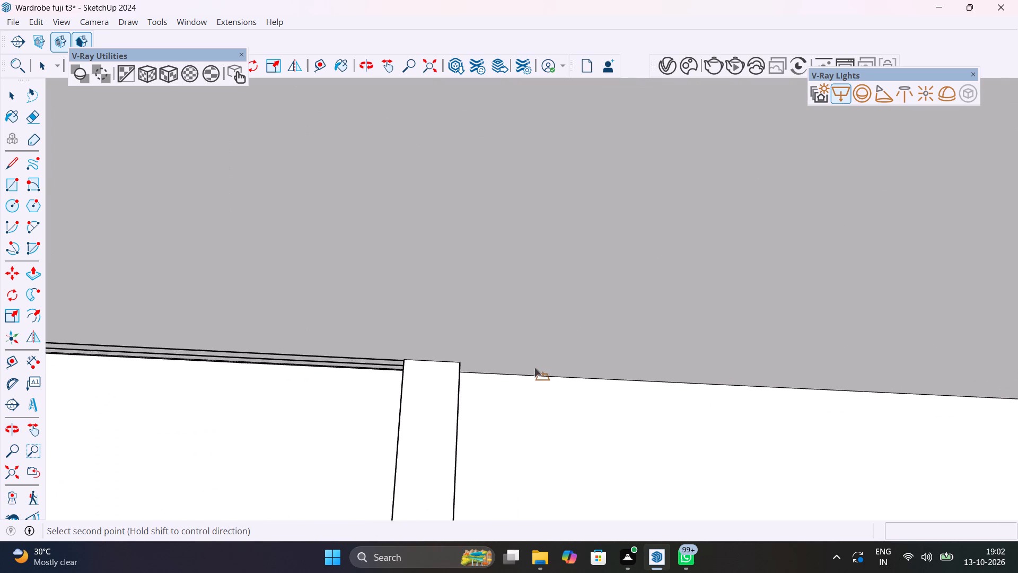
scroll(534, 368, "up", 16)
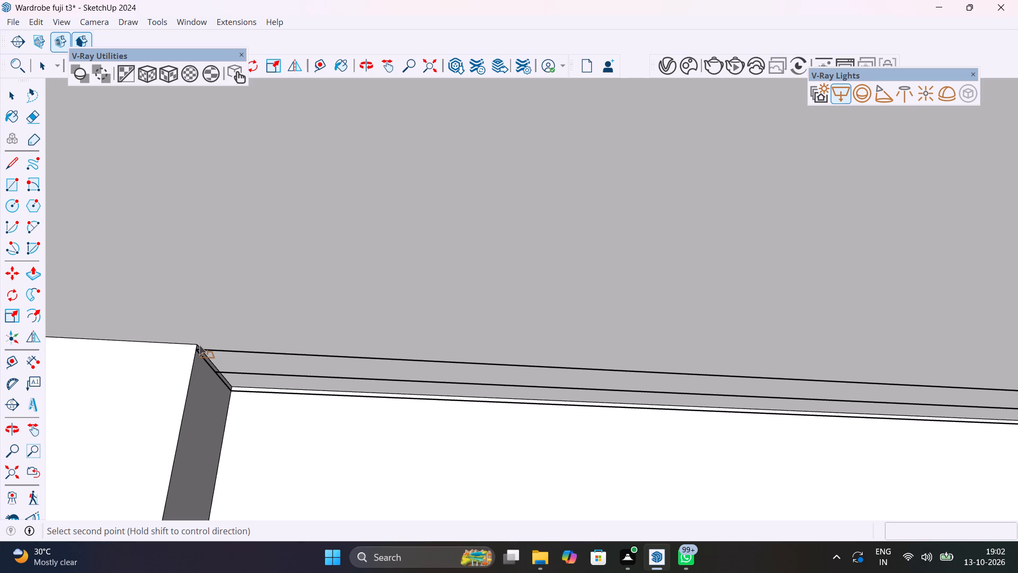
left_click(199, 345)
scroll(247, 359, "down", 20)
scroll(247, 359, "down", 16)
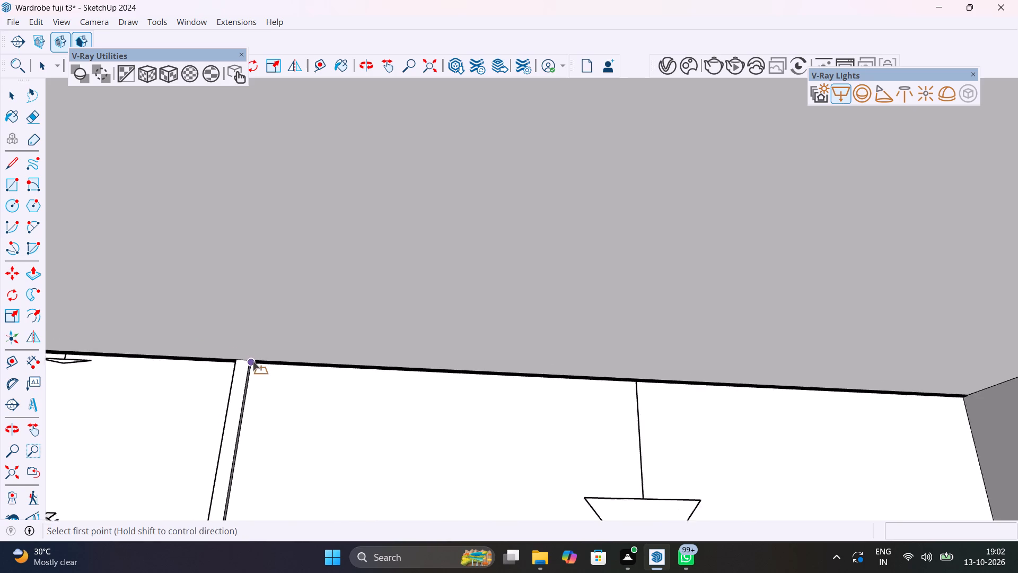
scroll(253, 361, "down", 3)
scroll(505, 448, "up", 4)
Scale the rectangle light above the mirror vertically to about 0.17.
key("space")
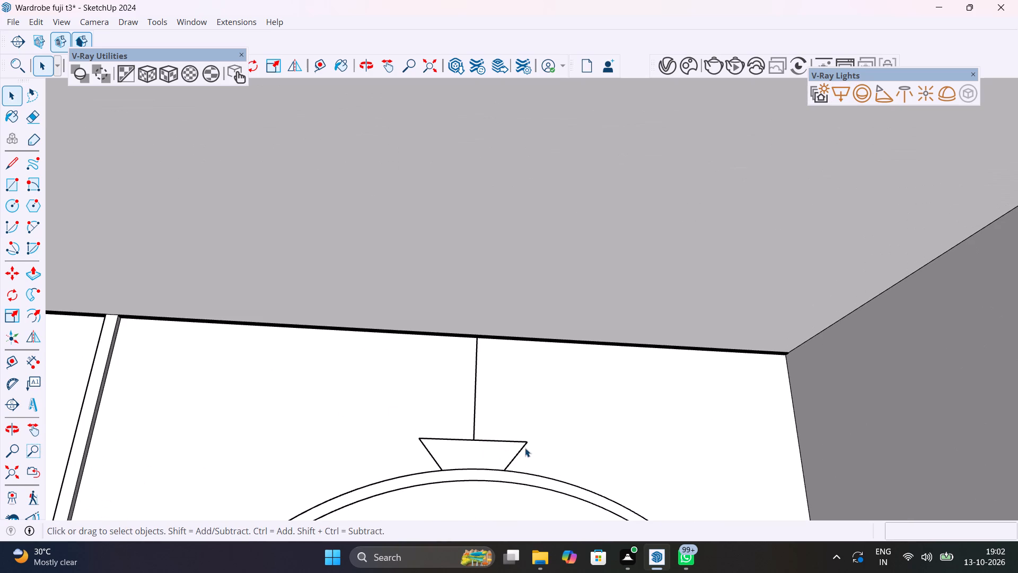
left_click(525, 440)
left_click(520, 445)
left_click(520, 451)
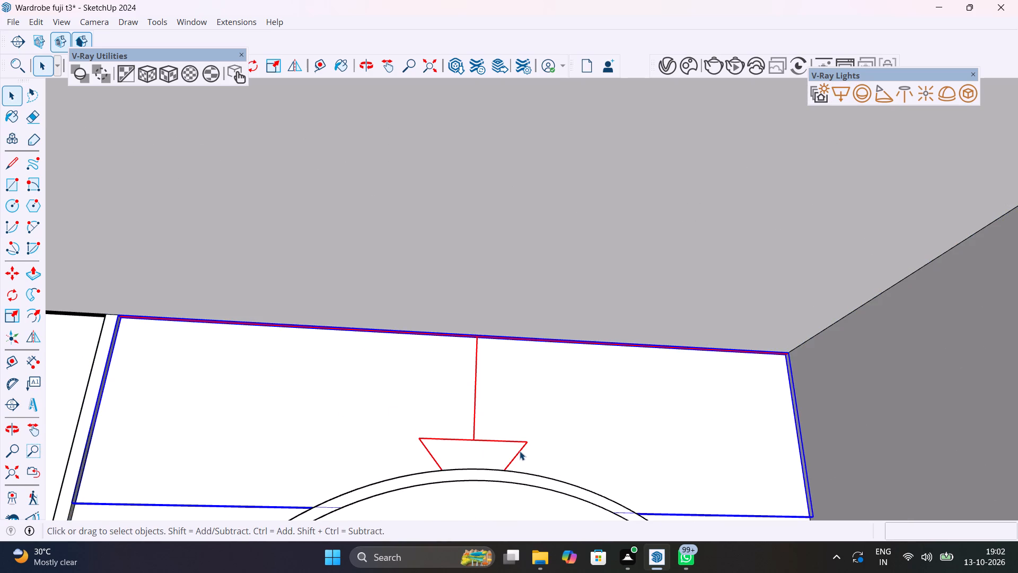
key("s")
scroll(487, 480, "down", 7)
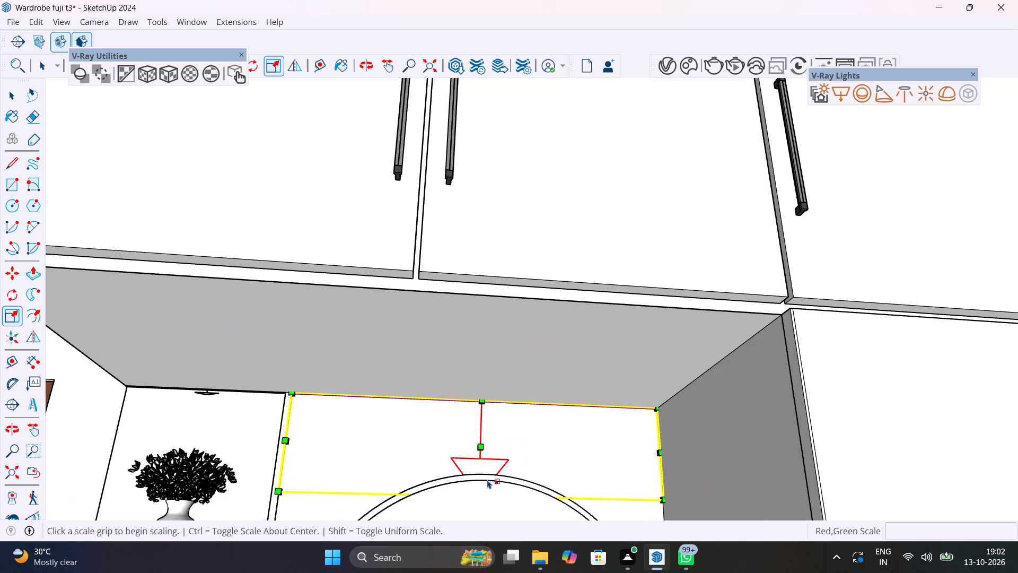
scroll(487, 480, "down", 5)
left_click(484, 489)
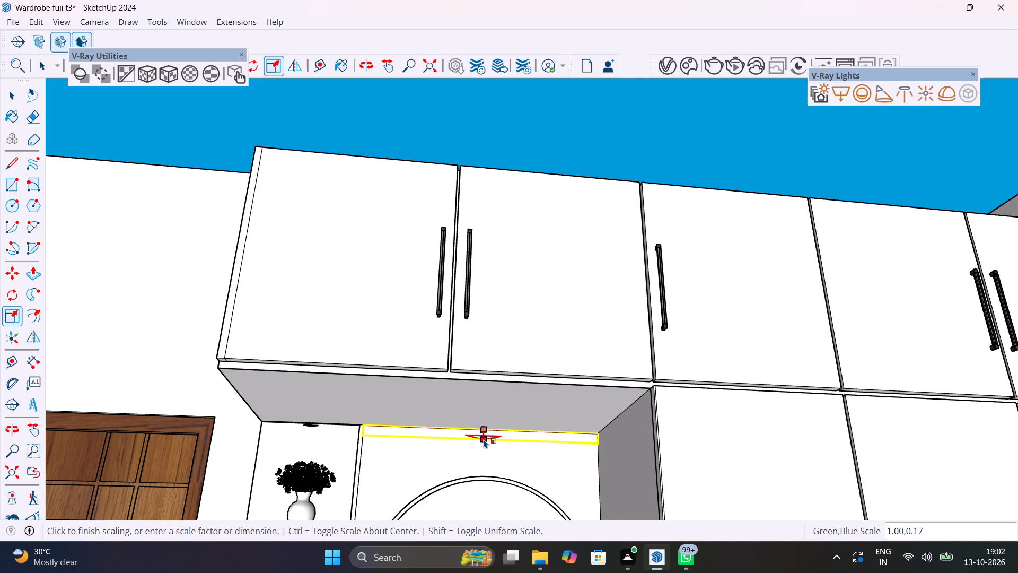
scroll(484, 439, "up", 18)
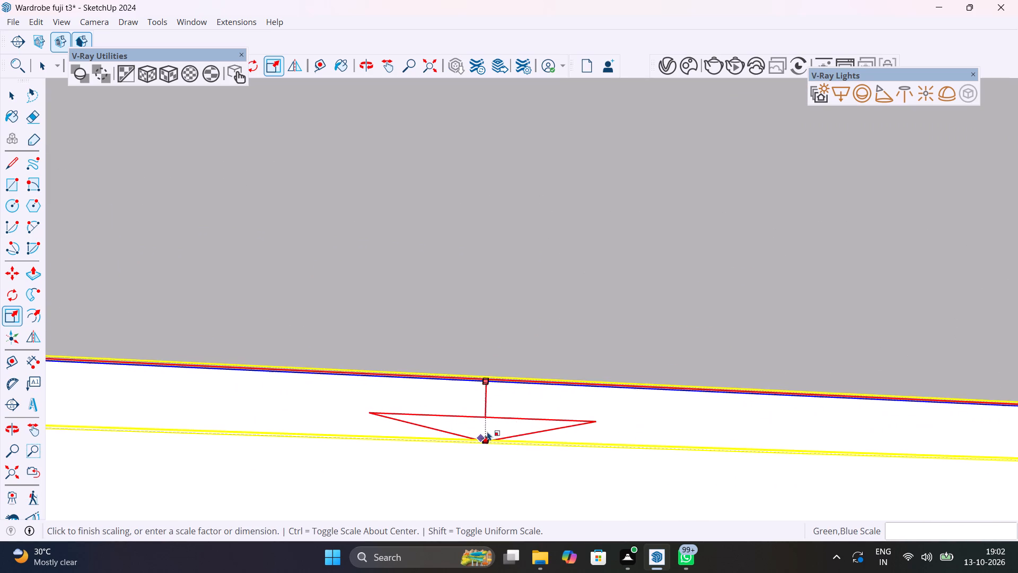
scroll(487, 431, "up", 10)
middle_click_drag(484, 458, 617, 469)
scroll(463, 445, "up", 11)
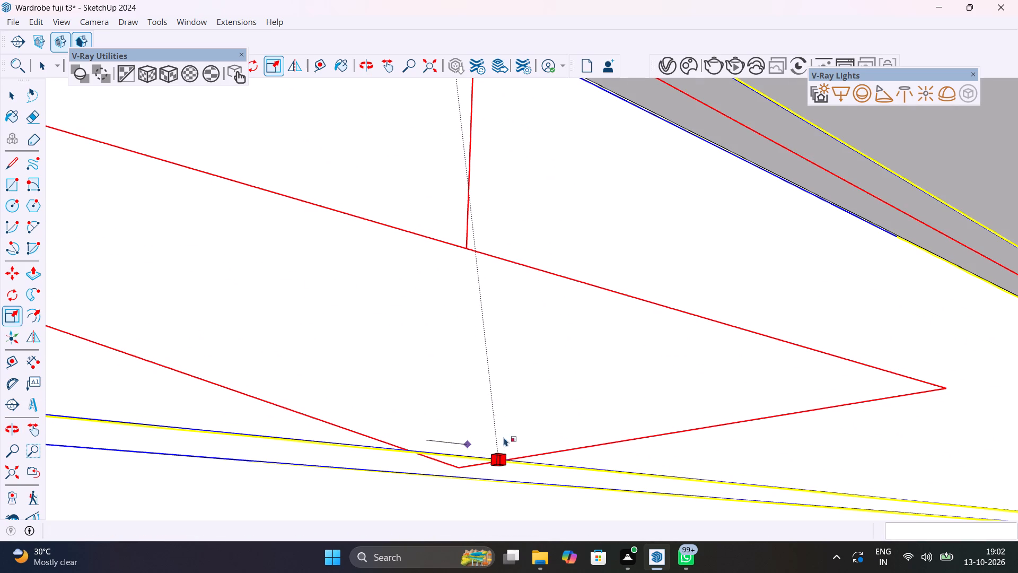
left_click(502, 457)
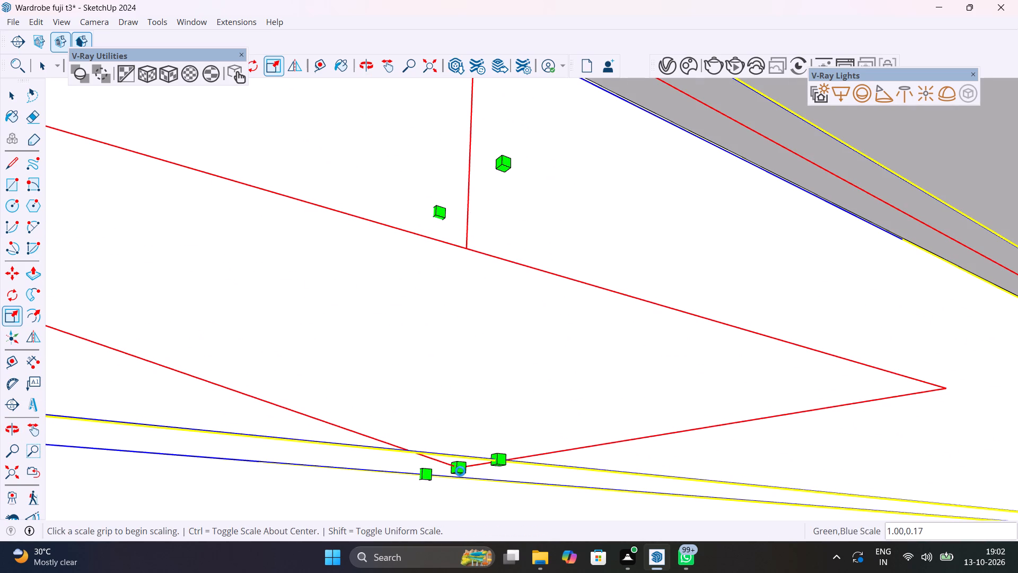
Scale the light above the mirror down further vertically so its direction arrow sits close beneath the cabinet, and deselect it.
left_click(460, 471)
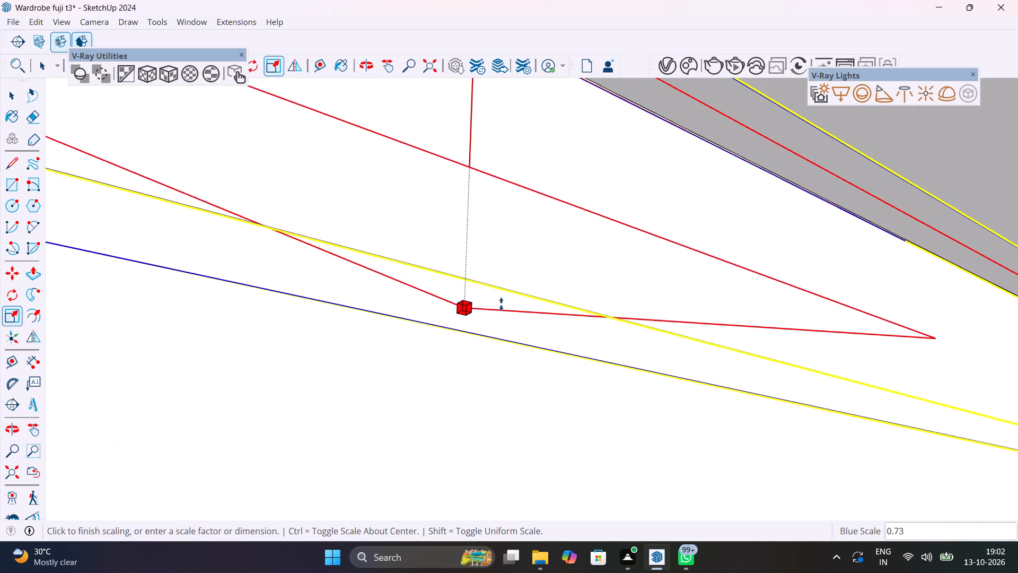
scroll(521, 261, "down", 6)
left_click(512, 257)
scroll(512, 257, "down", 20)
scroll(512, 257, "down", 18)
key("space")
middle_click_drag(499, 379, 410, 487)
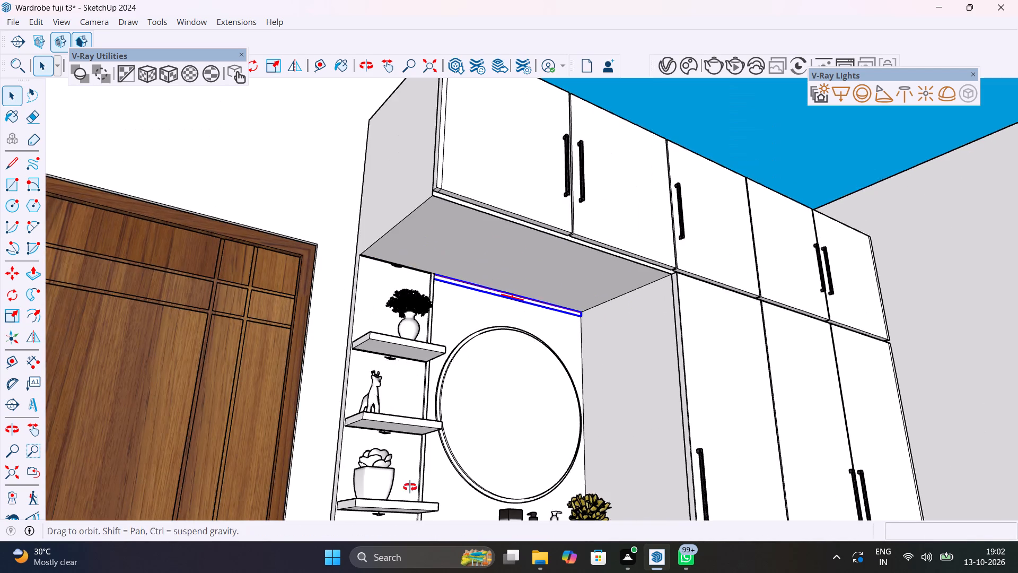
middle_click_drag(410, 487, 399, 529)
scroll(477, 427, "down", 7)
left_click(587, 151)
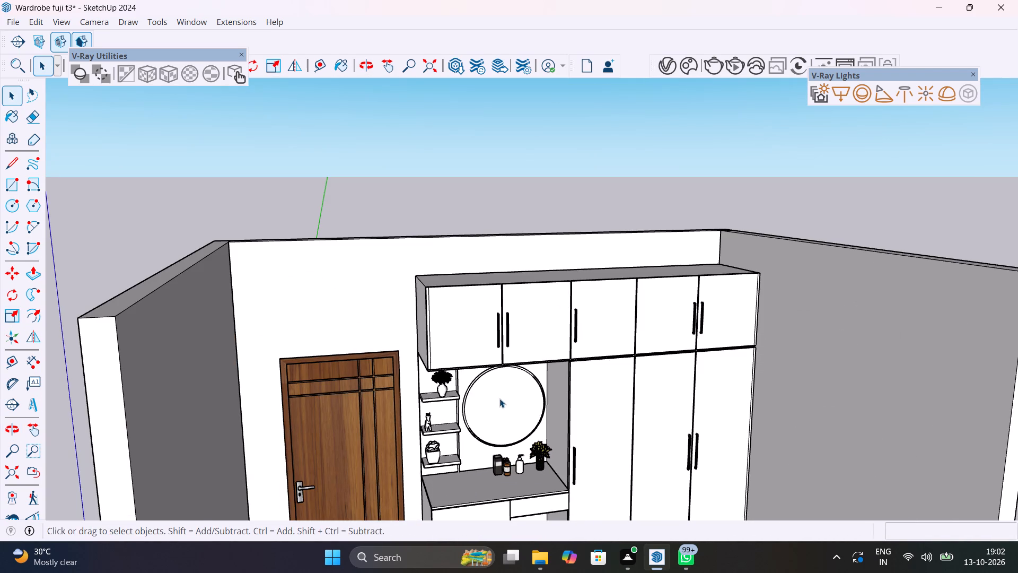
Frame the door, dressing unit and wardrobe in a near-frontal view and start a V-Ray interactive render.
scroll(493, 394, "up", 3)
middle_click_drag(563, 381, 550, 377, "shift")
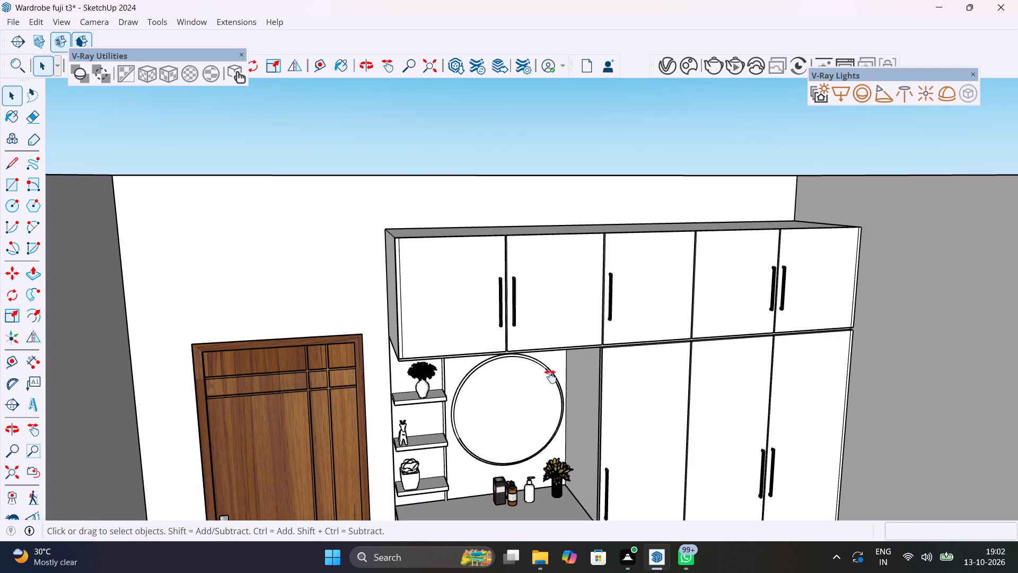
middle_click_drag(550, 377, 515, 220, "shift")
scroll(520, 258, "down", 1)
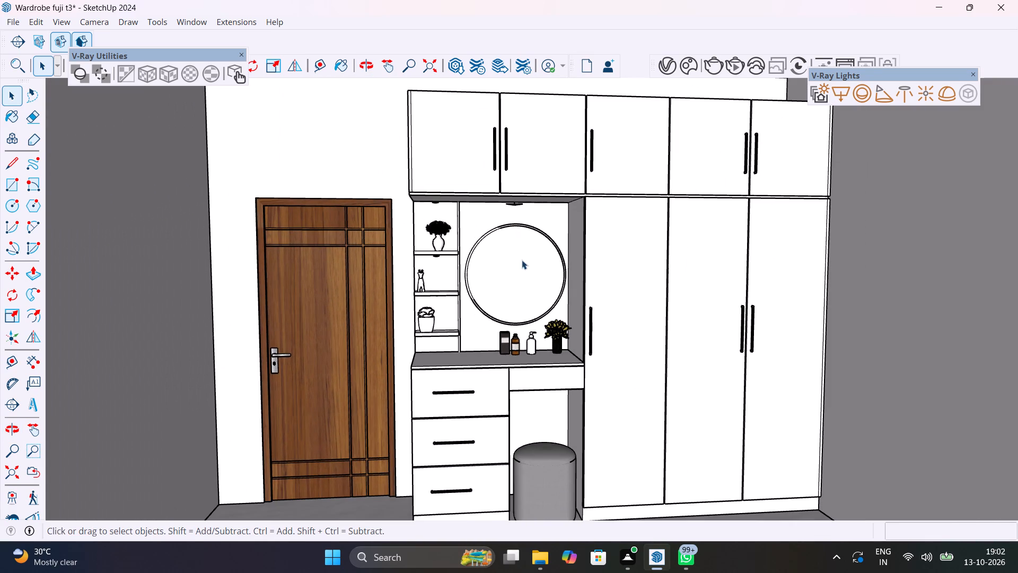
middle_click_drag(525, 278, 462, 247, "shift")
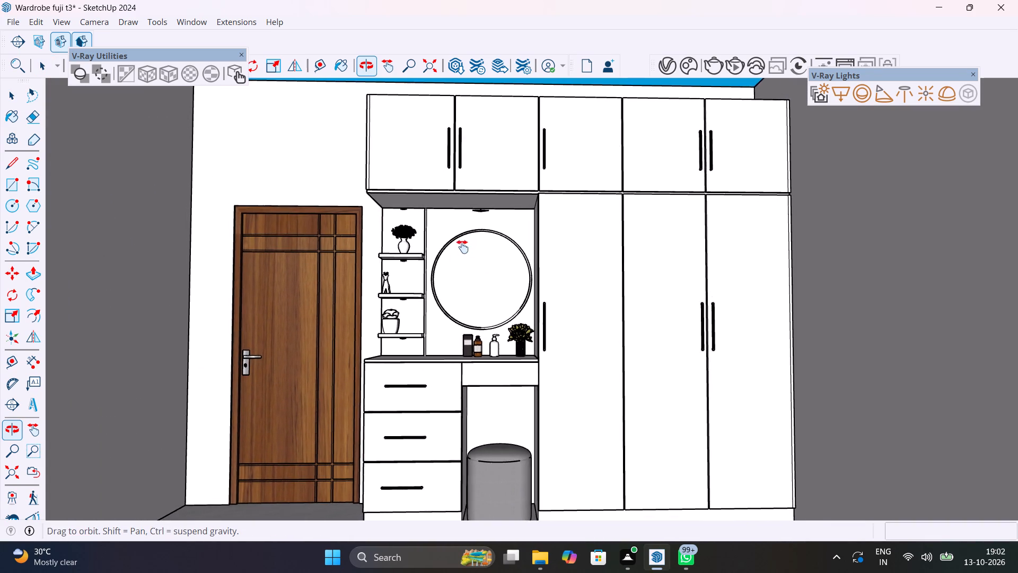
middle_click_drag(462, 247, 495, 267, "shift")
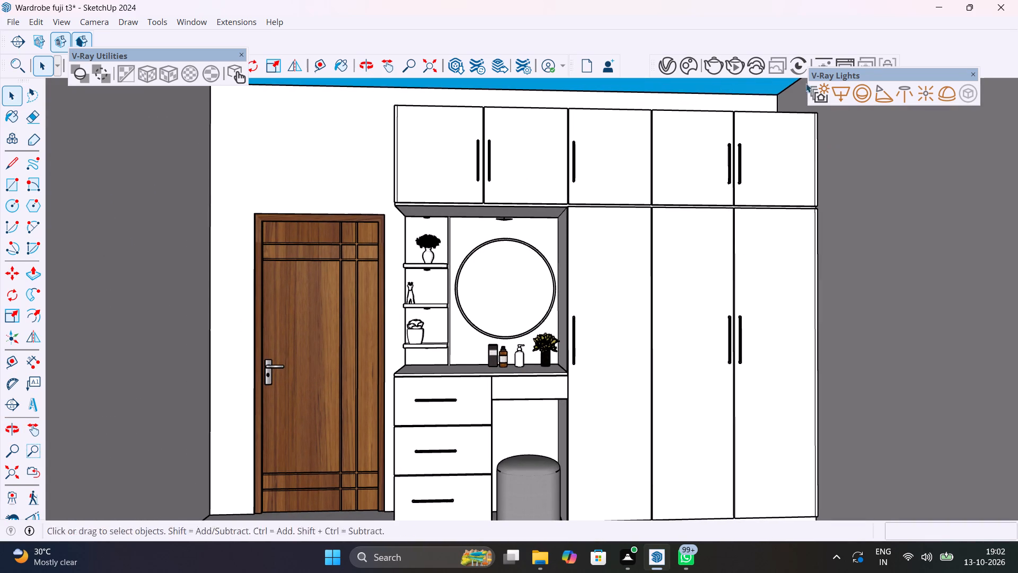
left_click(737, 70)
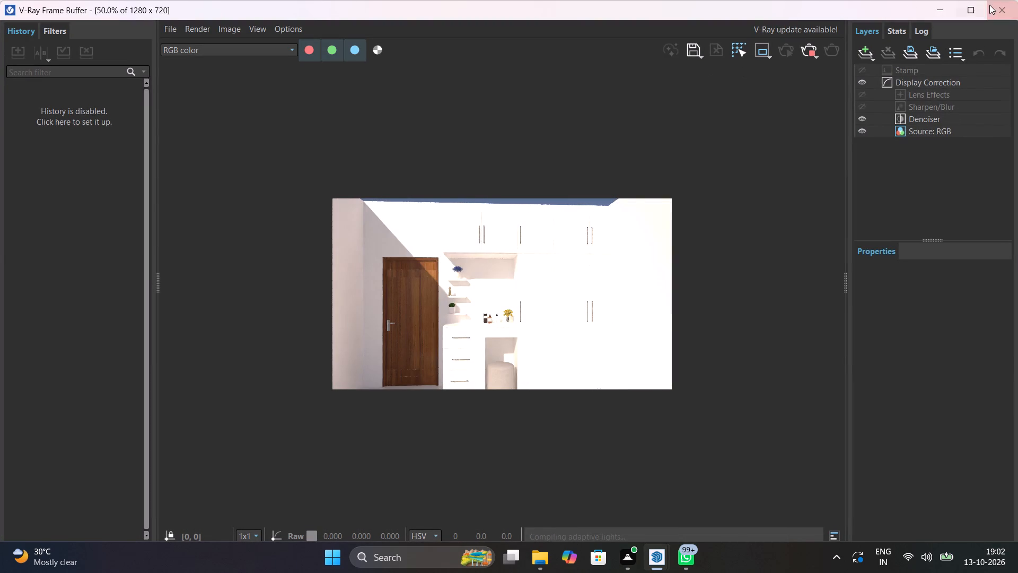
Switch off the SunLight in the V-Ray scene lights.
left_click_drag(909, 10, 856, 288)
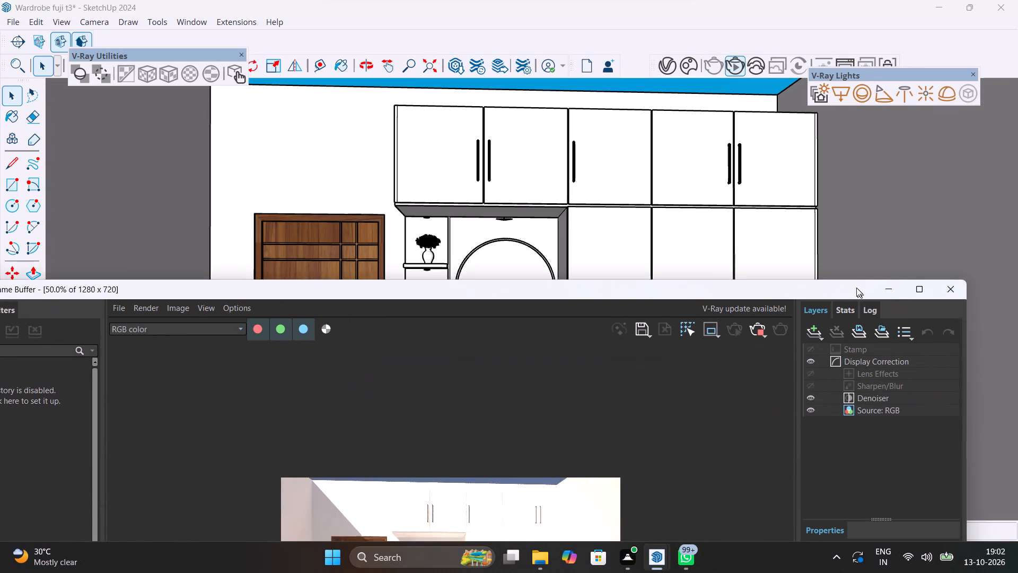
left_click_drag(856, 288, 833, 270)
left_click(657, 73)
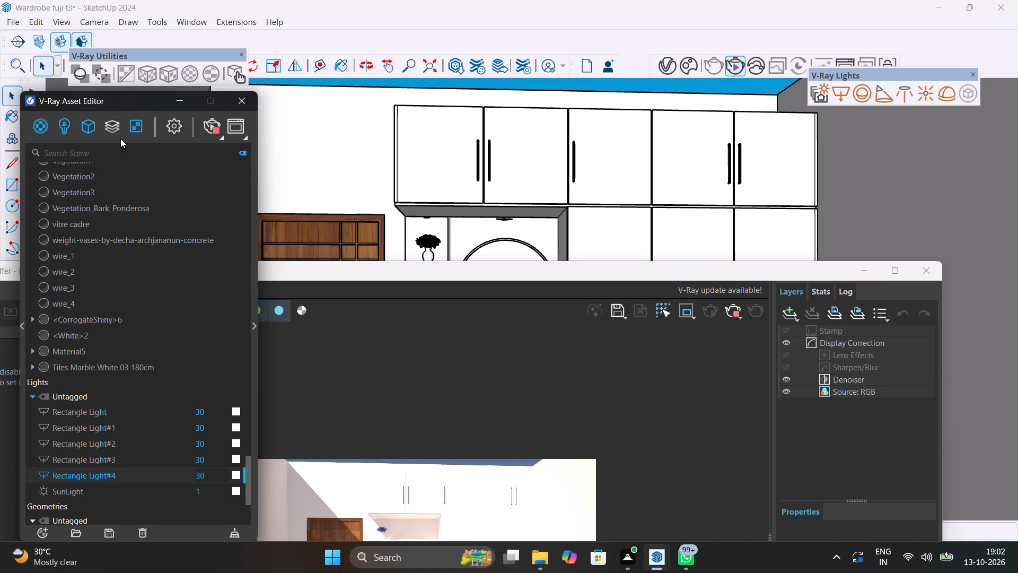
left_click(60, 131)
left_click(43, 277)
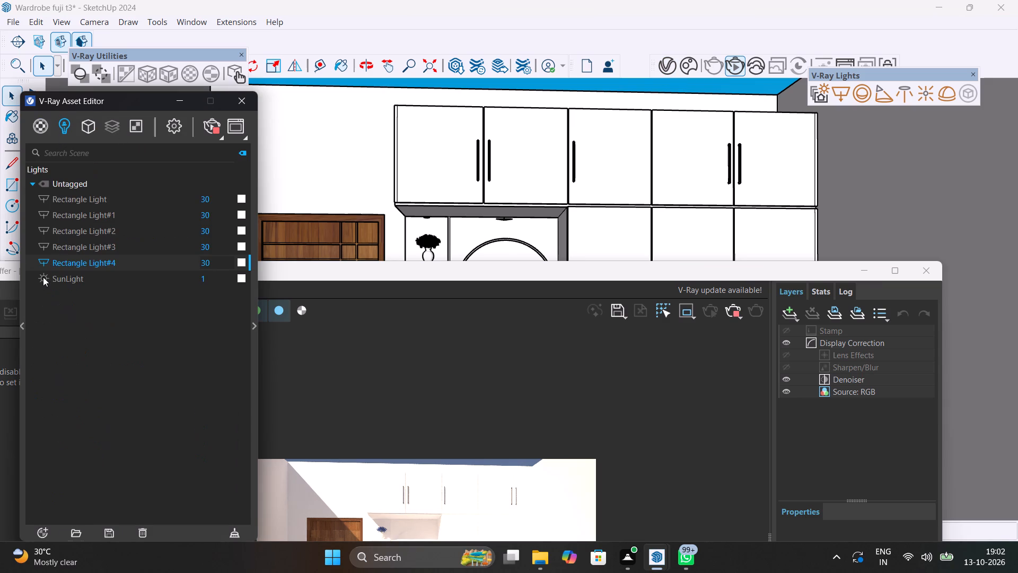
Set the render's Display Correction exposure to about 0.76.
left_click_drag(435, 272, 524, 37)
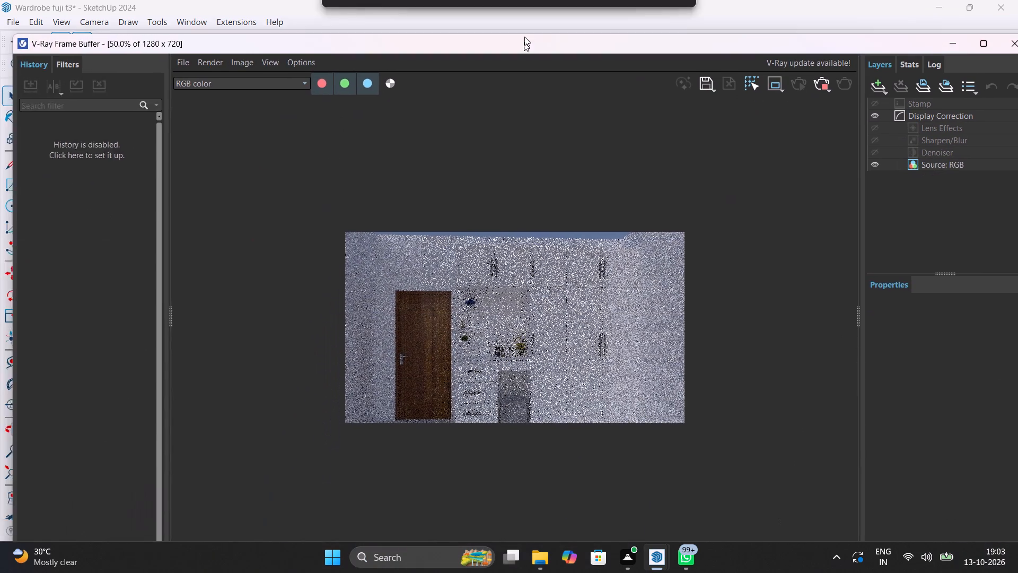
left_click_drag(524, 37, 534, 0)
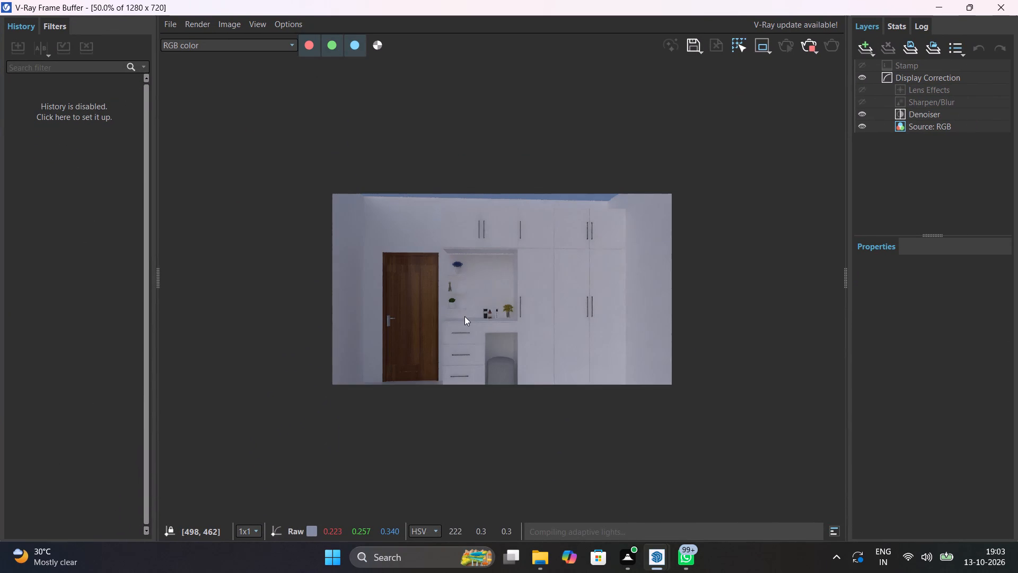
scroll(464, 316, "up", 1)
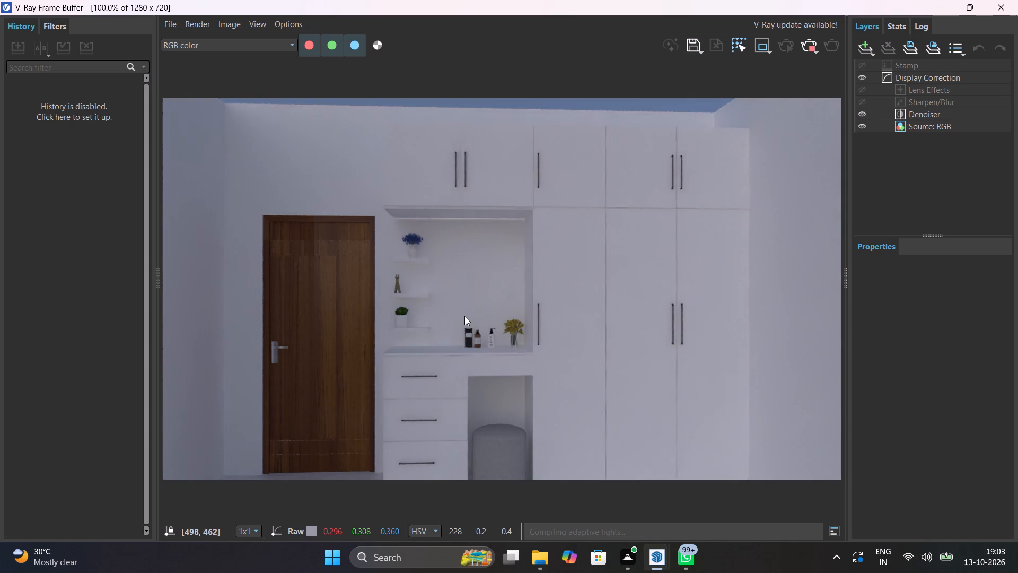
scroll(464, 316, "down", 1)
left_click(934, 75)
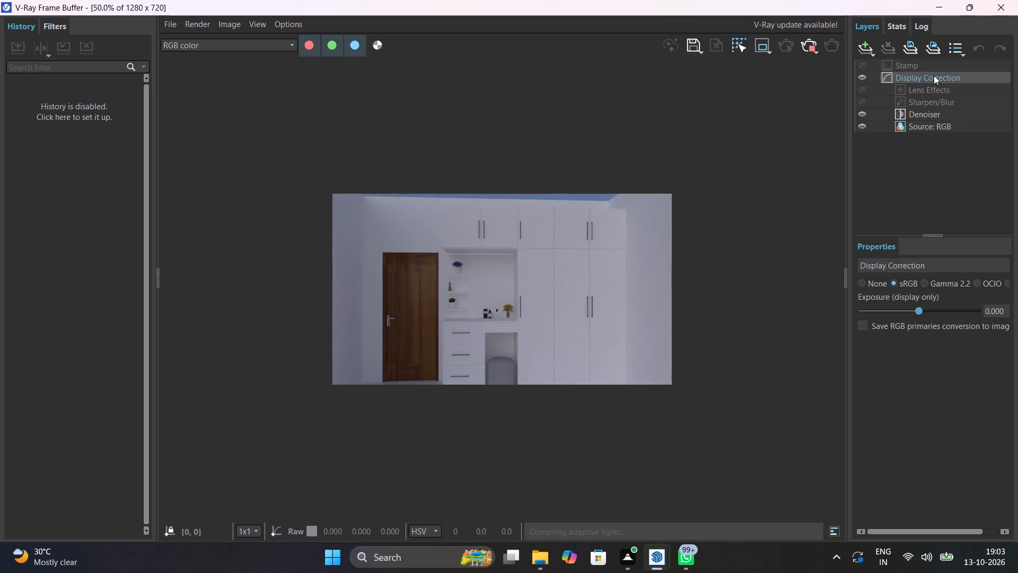
left_click(938, 308)
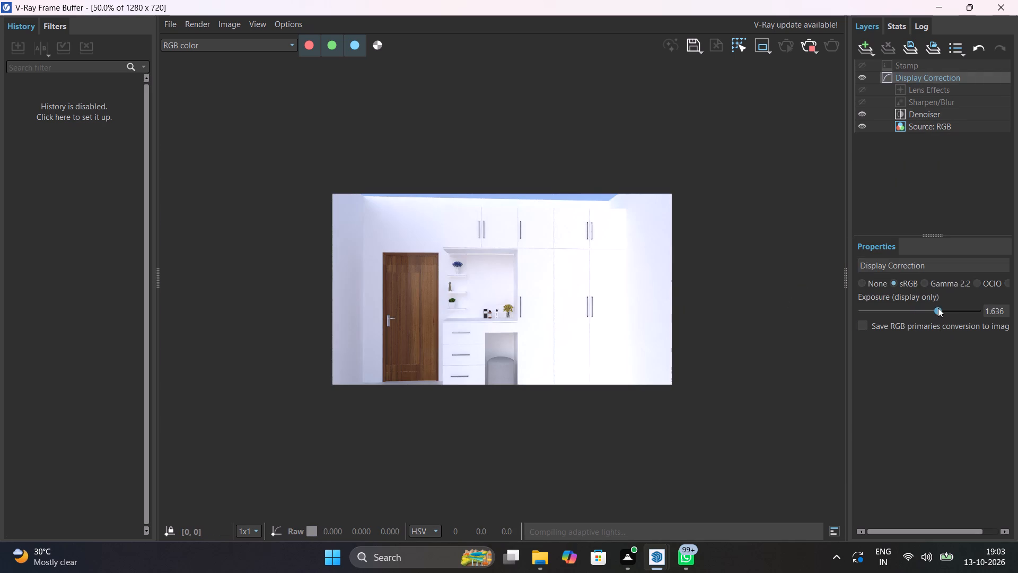
left_click(928, 310)
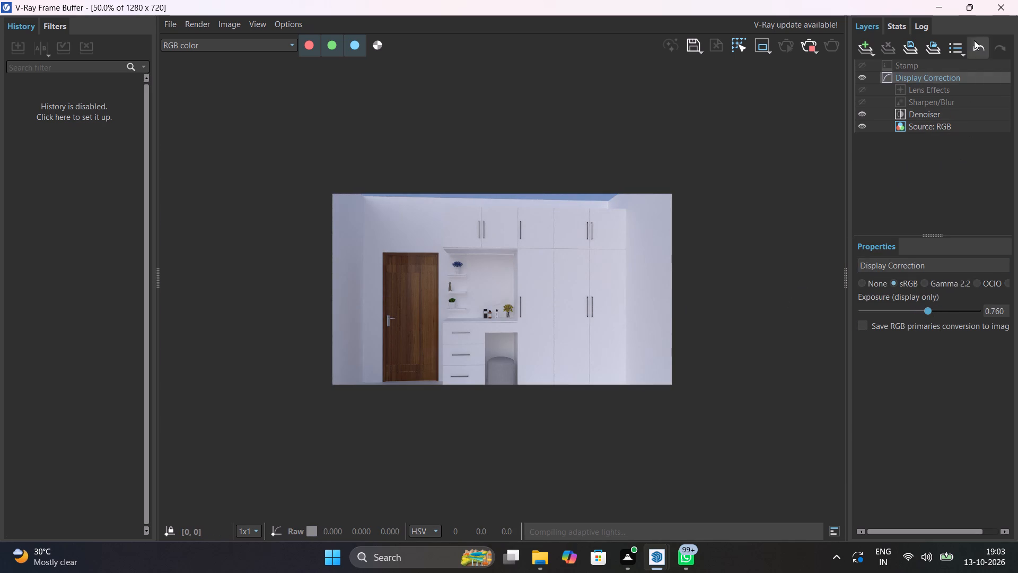
Stop the interactive render and close the V-Ray Frame Buffer.
left_click(806, 48)
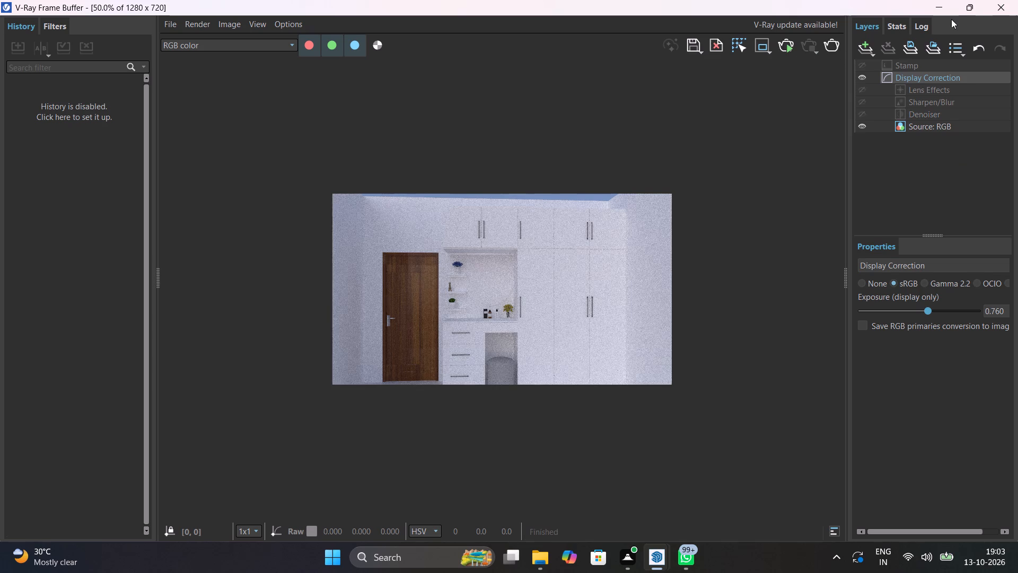
left_click(994, 5)
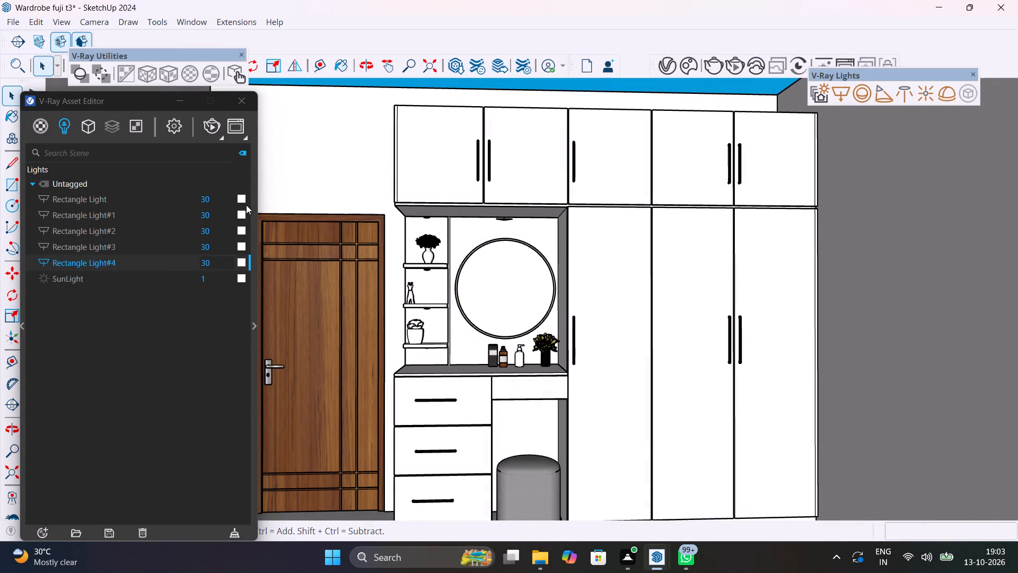
Set the colour temperature of the first Rectangle Light to 3500 K.
left_click(239, 197)
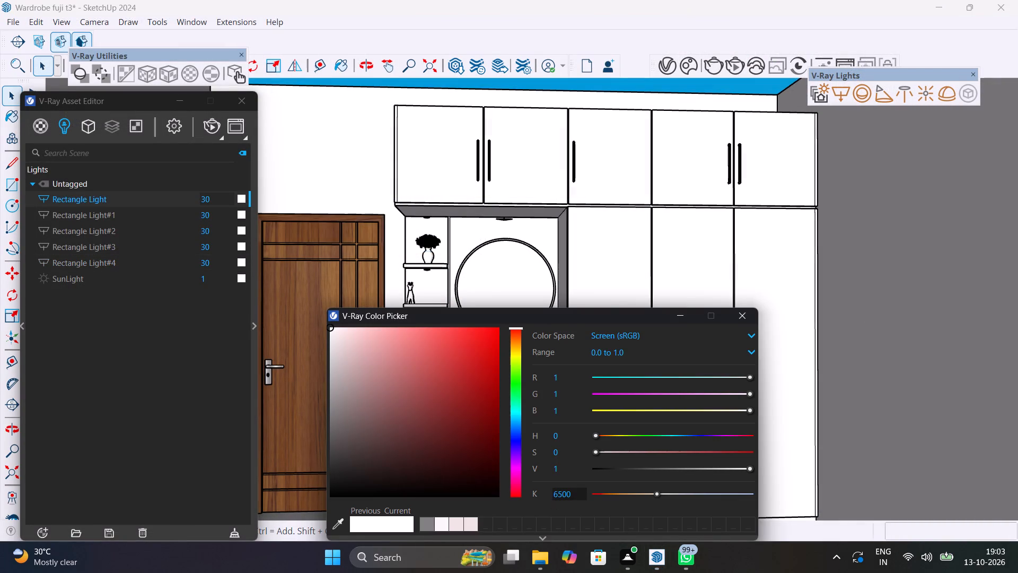
left_click_drag(576, 498, 529, 498)
type("3500")
key("Return")
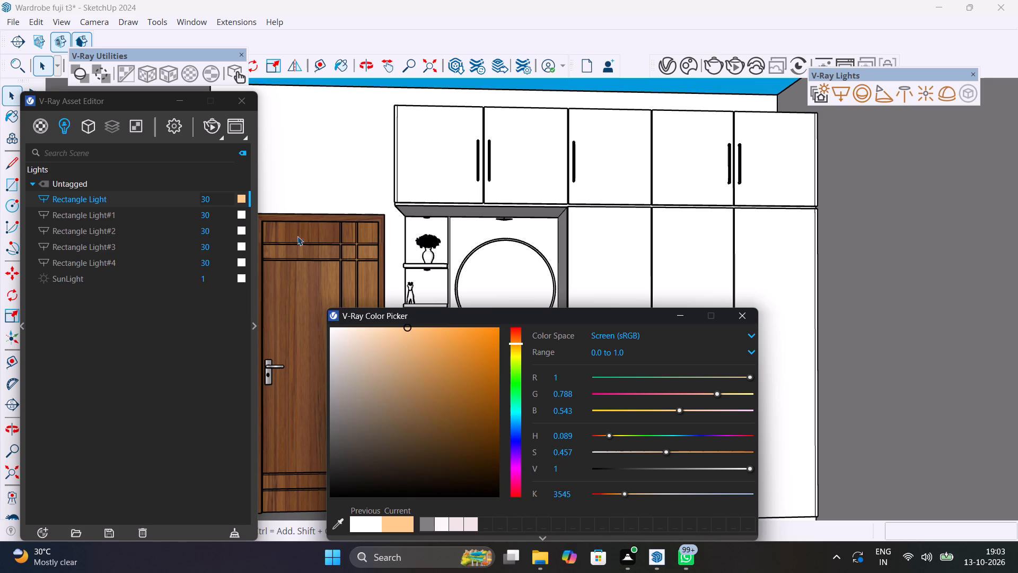
Set the colour temperature of Rectangle Light#1 to 3500 K.
left_click(243, 218)
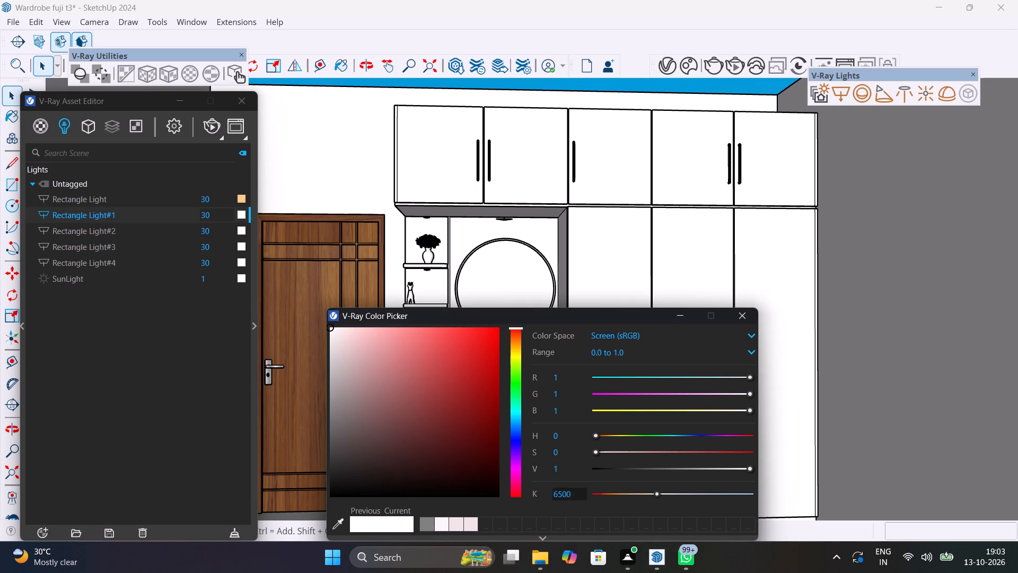
left_click_drag(573, 487, 513, 496)
left_click_drag(577, 491, 546, 497)
left_click_drag(546, 497, 526, 498)
type("3500")
key("Return")
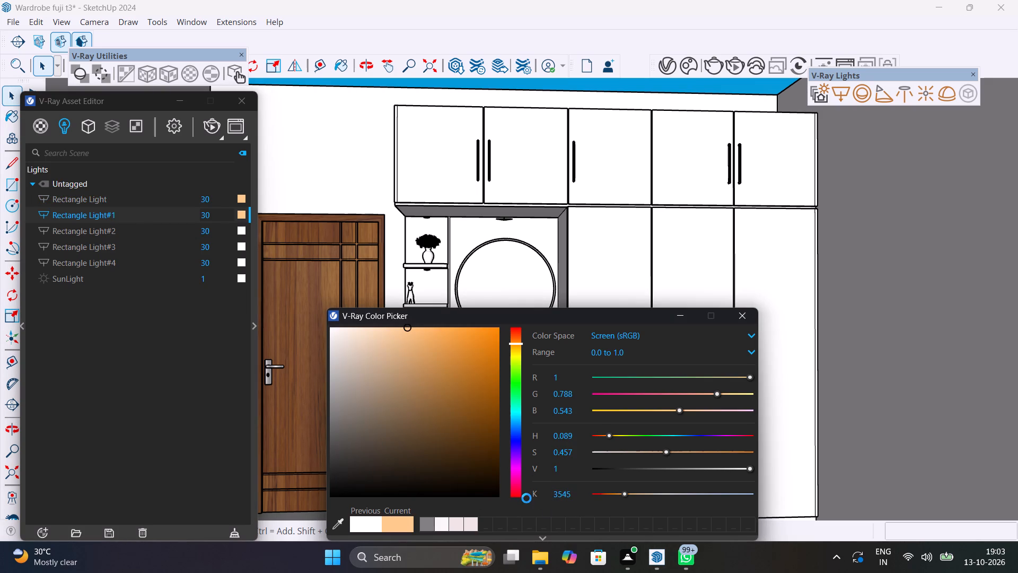
Set the colour temperature of Rectangle Light#2 to 3500 K.
left_click(237, 231)
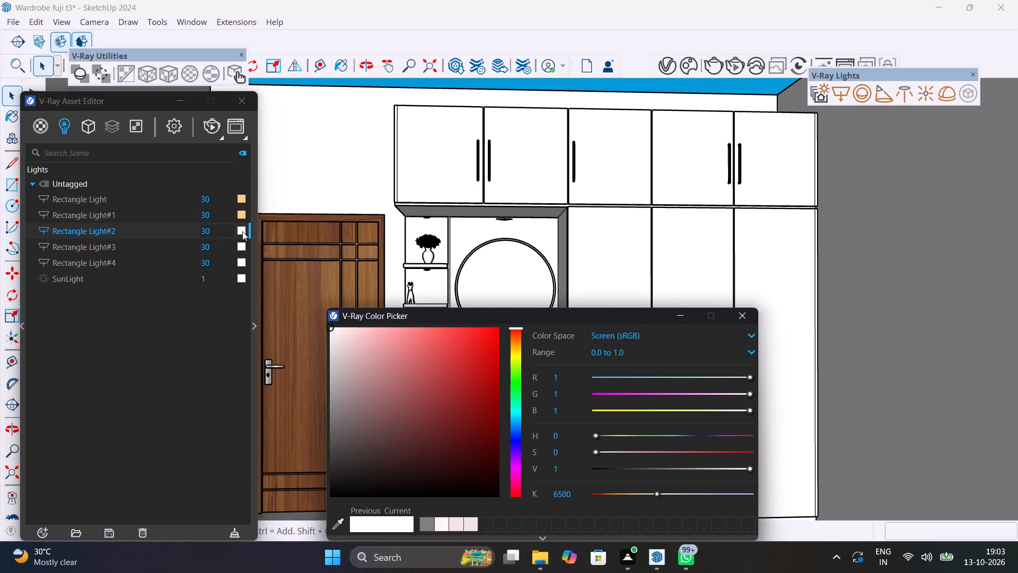
left_click(242, 231)
left_click_drag(573, 496, 500, 484)
type("3500")
key("Return")
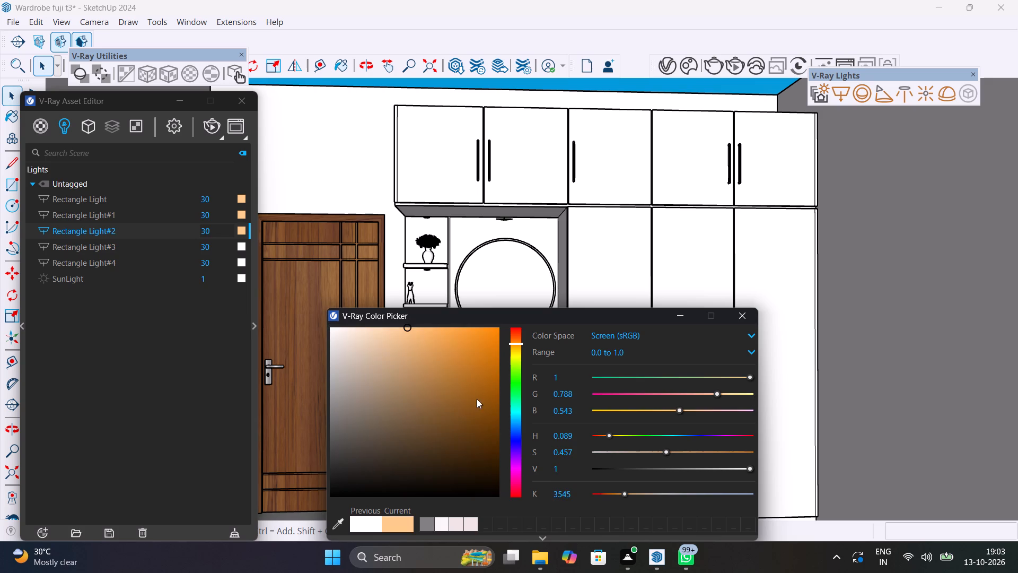
Set the colour temperature of Rectangle Light#3 to 3500 K.
left_click(240, 246)
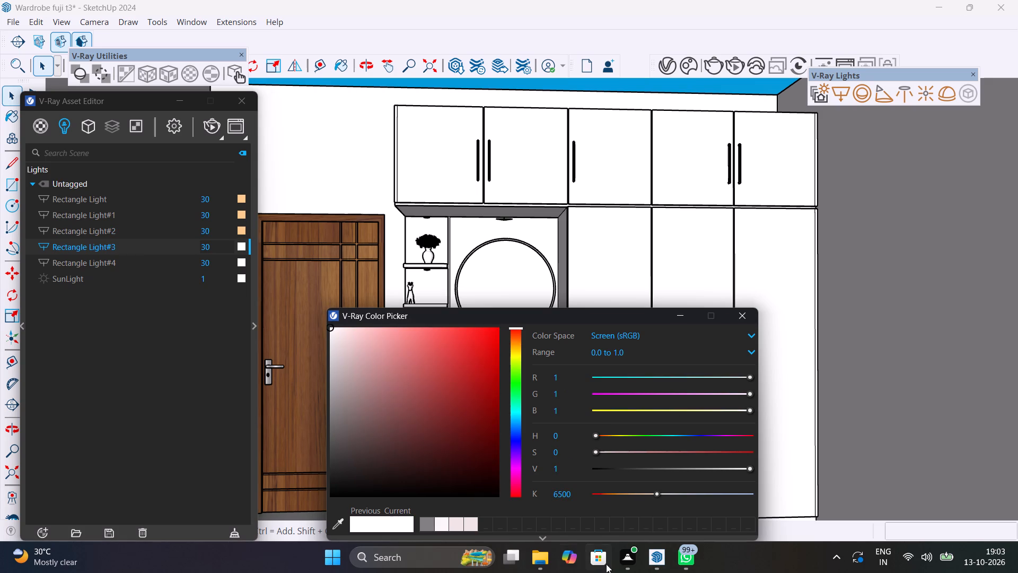
left_click_drag(576, 494, 531, 498)
type("3500")
key("Return")
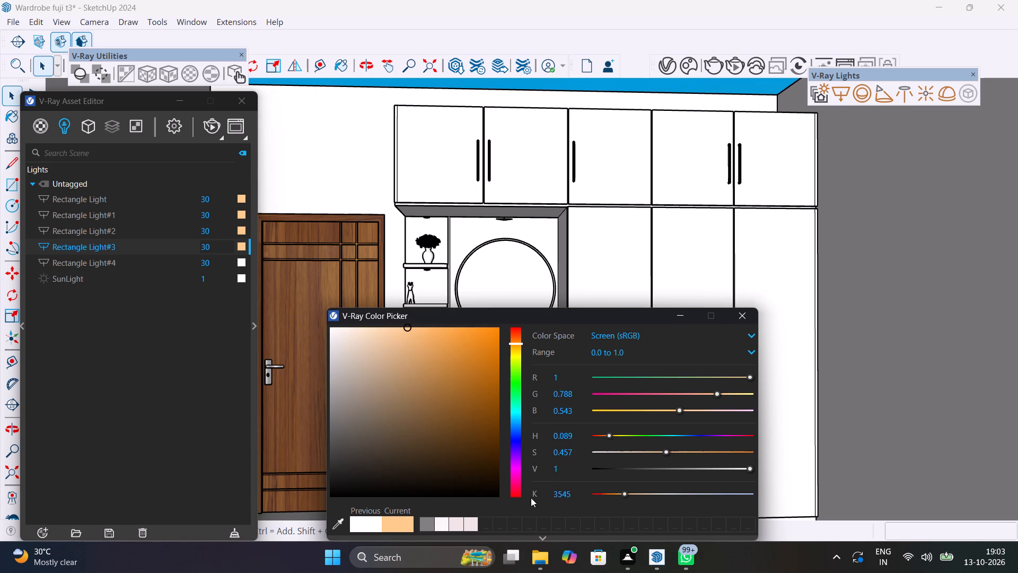
Set the colour temperature of Rectangle Light#4 to 3500 K and close the colour picker.
left_click(242, 264)
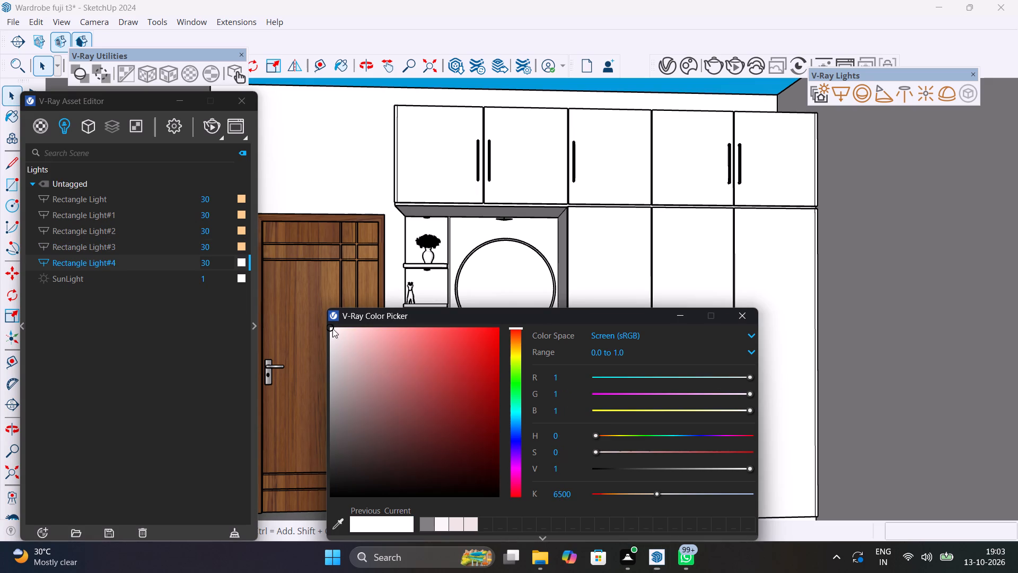
left_click_drag(578, 491, 515, 500)
type("3500")
key("Return")
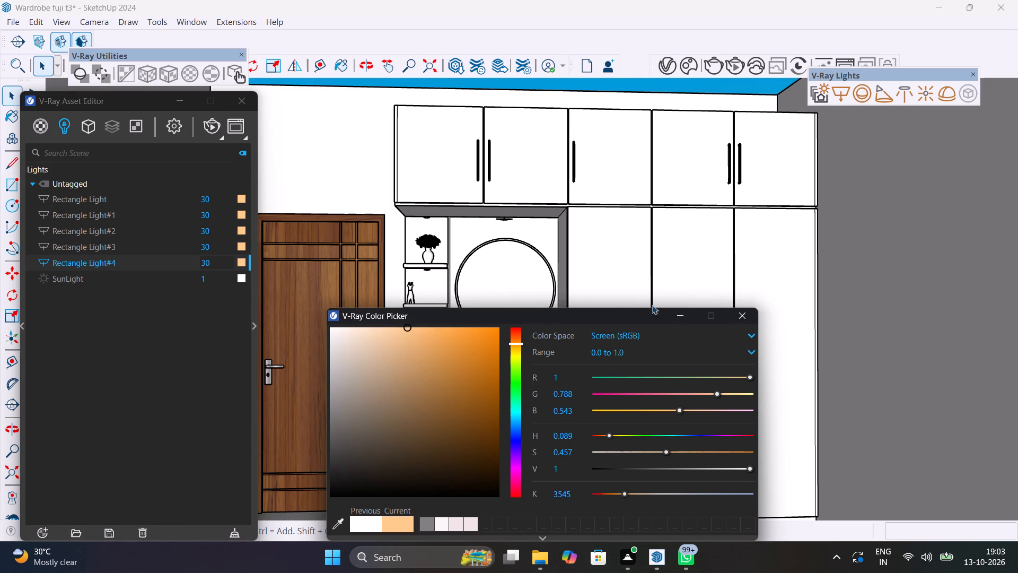
left_click(739, 318)
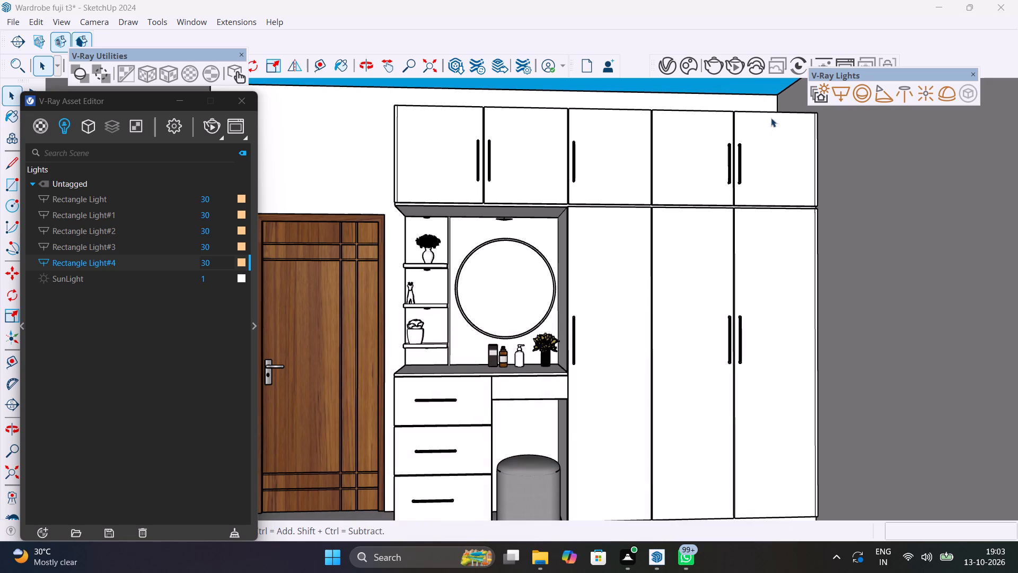
Render the scene to check the recoloured lights, stop the render and close the V-Ray Frame Buffer.
left_click(212, 123)
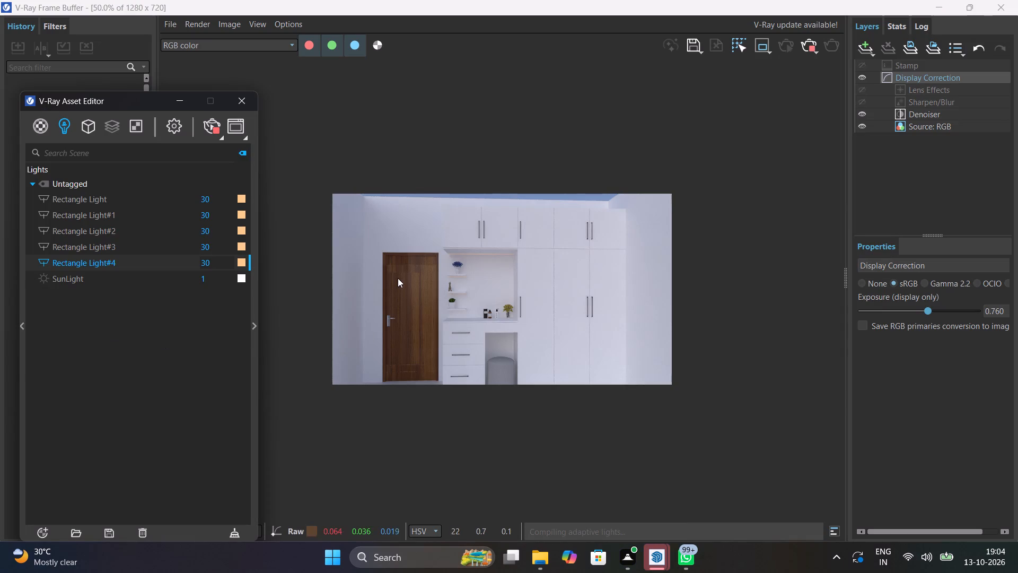
left_click(247, 109)
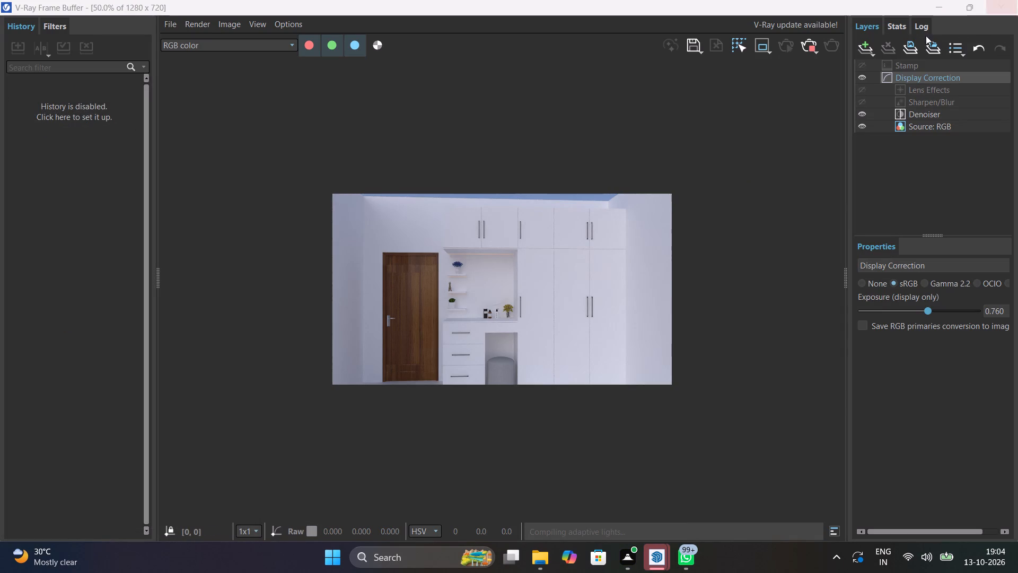
left_click(810, 48)
left_click(1012, 8)
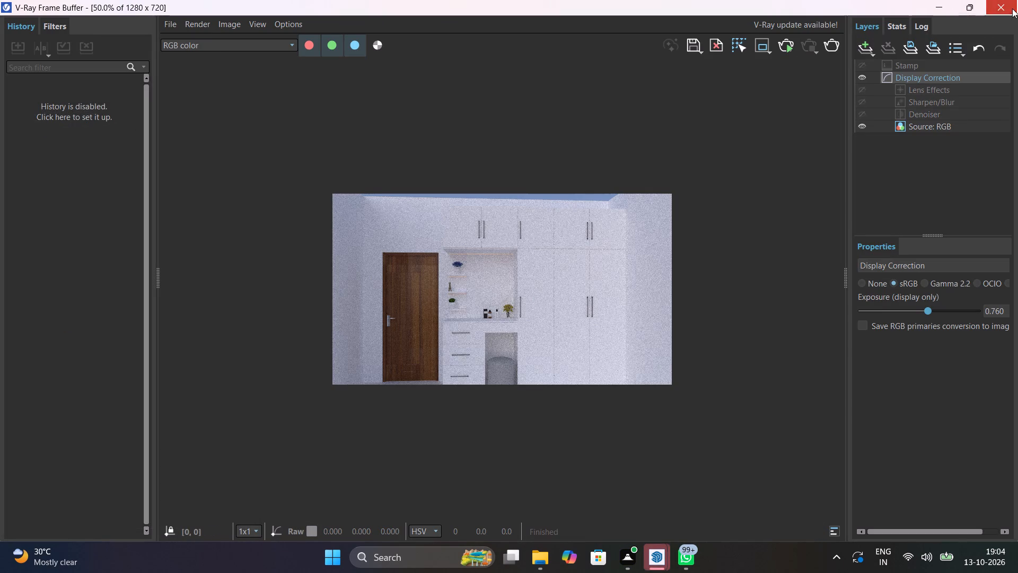
Open the round mirror for editing, select its ring face and create a new V-Ray Emissive material.
scroll(454, 251, "up", 12)
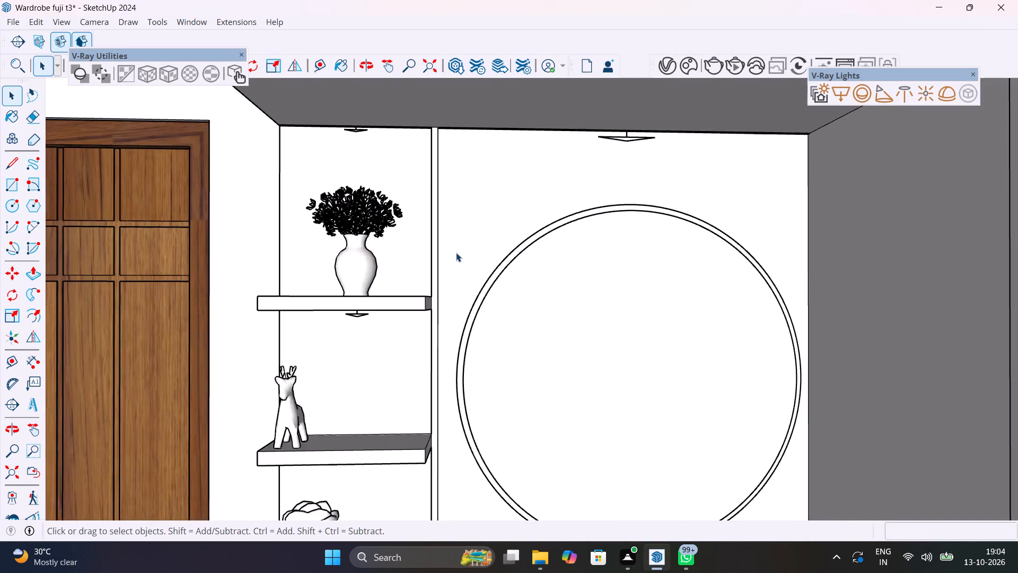
scroll(456, 253, "up", 6)
middle_click_drag(519, 293, 599, 390)
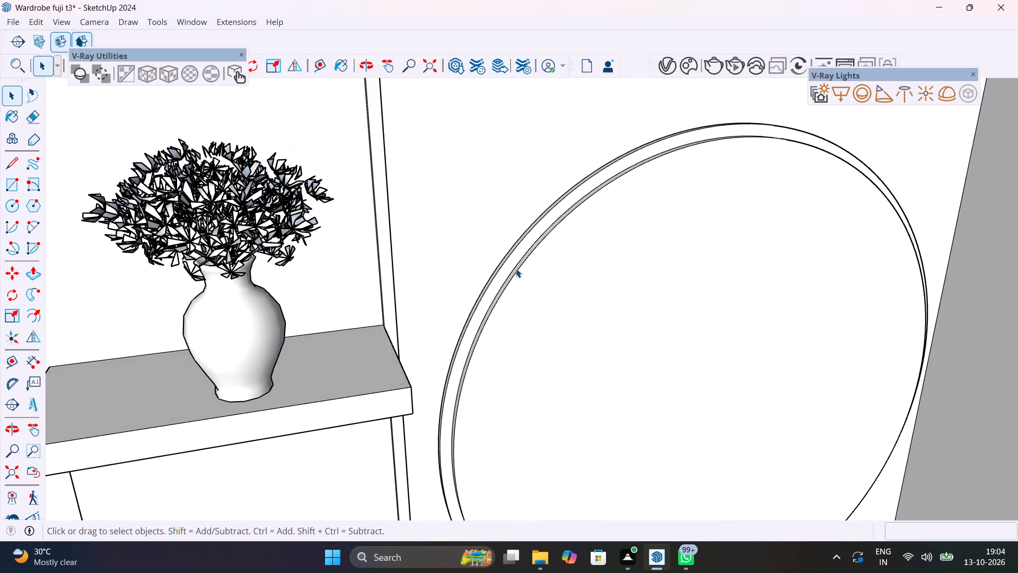
scroll(516, 268, "up", 5)
left_click(511, 251)
double_click(512, 251)
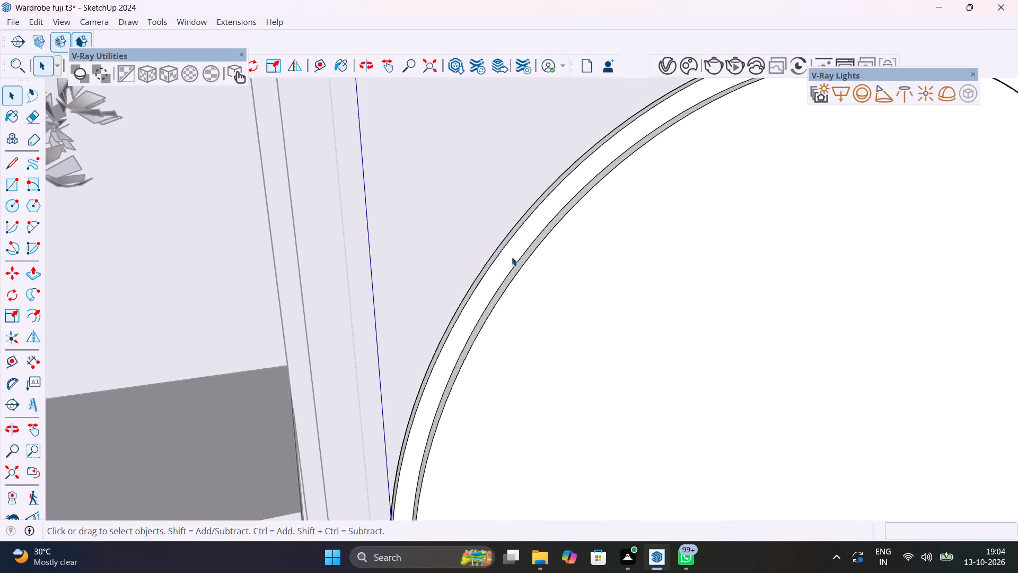
left_click(512, 257)
scroll(512, 257, "down", 8)
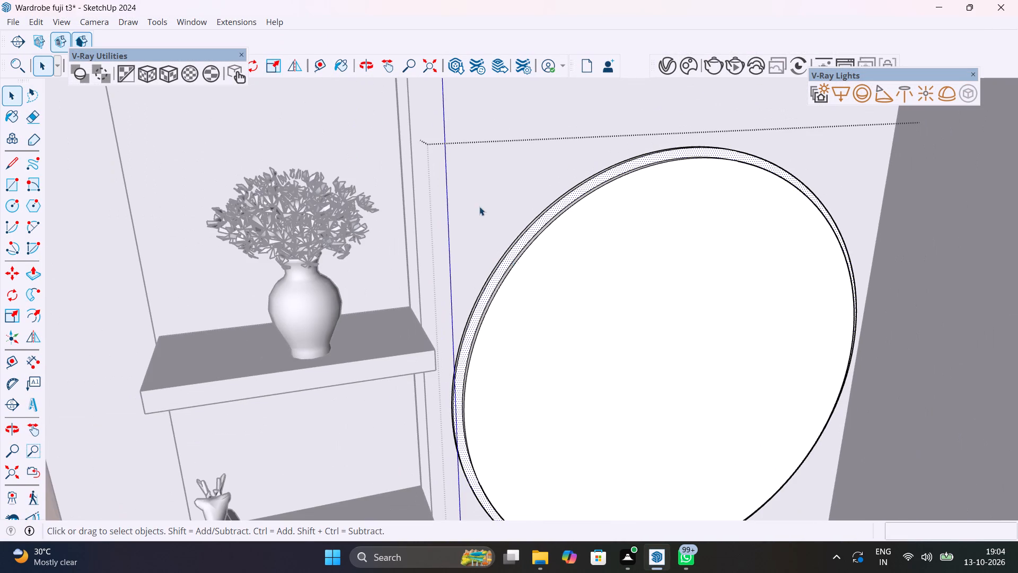
left_click(674, 71)
left_click(35, 129)
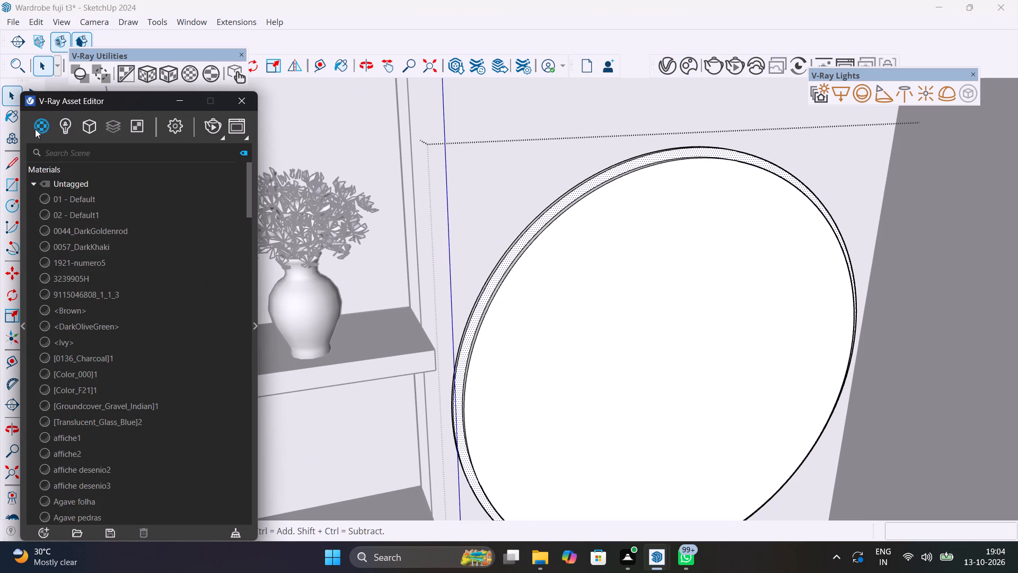
right_click(35, 129)
left_click(76, 167)
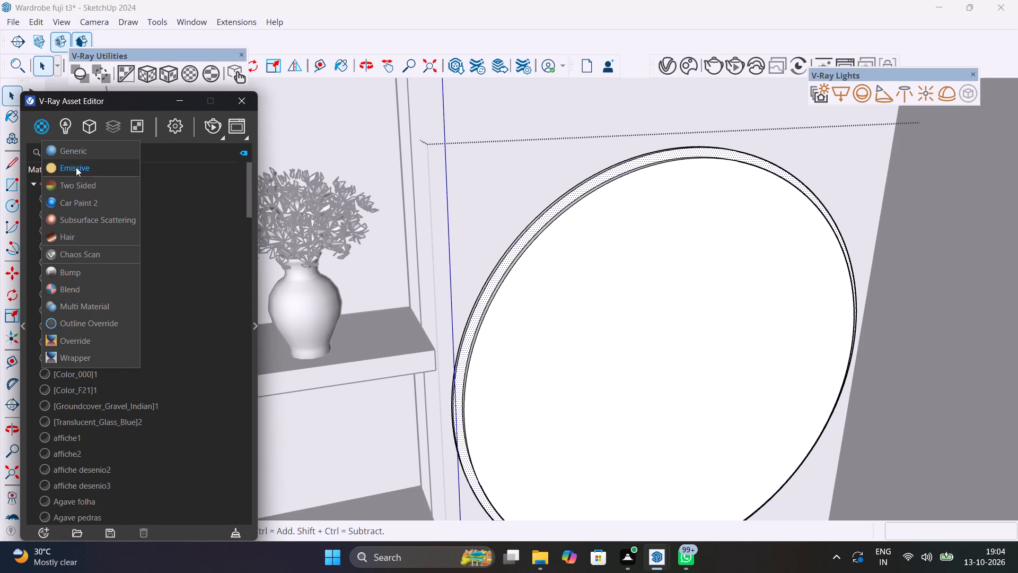
left_click(110, 485)
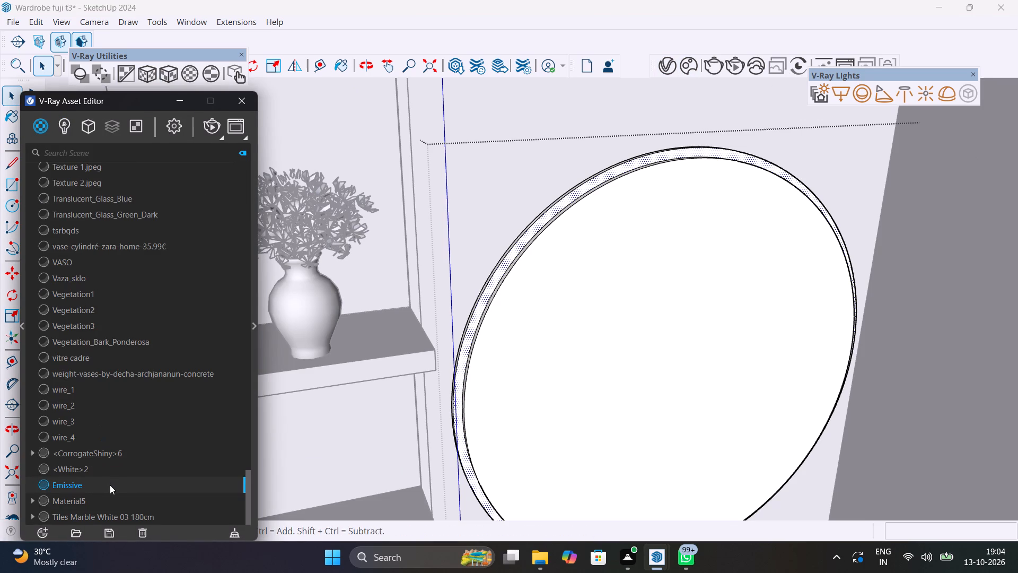
Set the Emissive material's colour temperature to 2500 K.
left_click(122, 486)
left_click(476, 312)
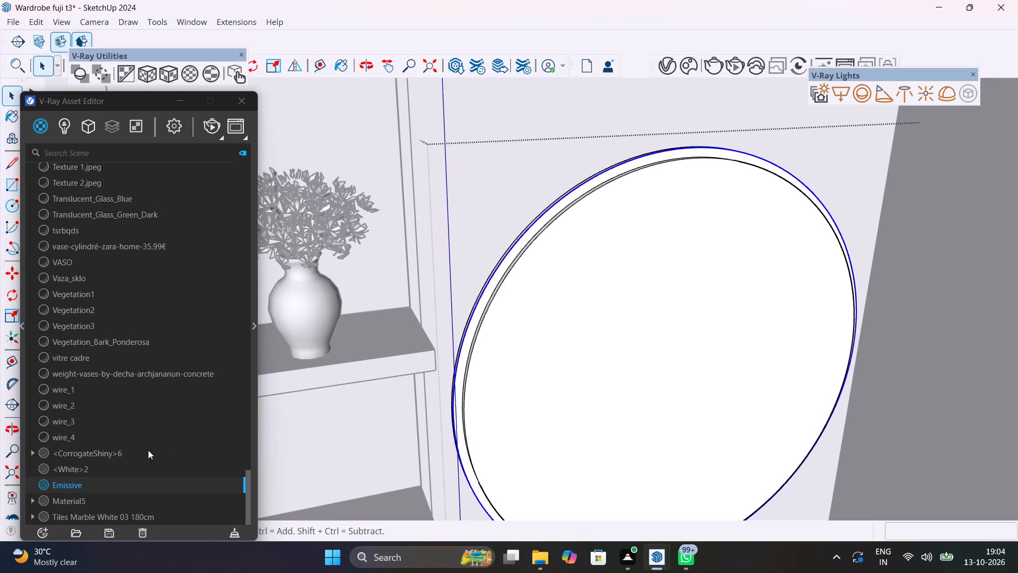
left_click(154, 489)
left_click(257, 322)
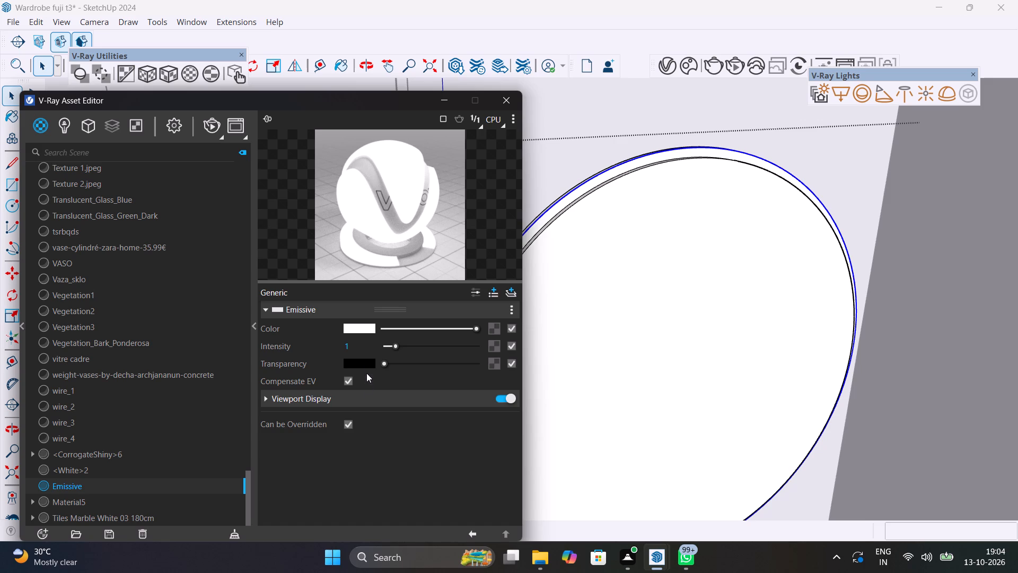
left_click(367, 326)
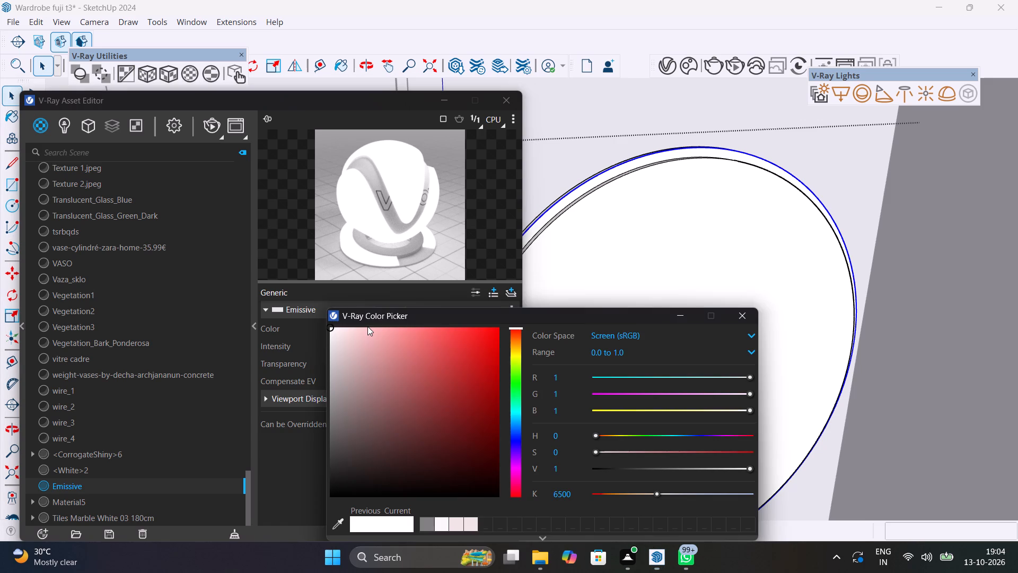
left_click_drag(576, 496, 538, 500)
type("2500")
key("Return")
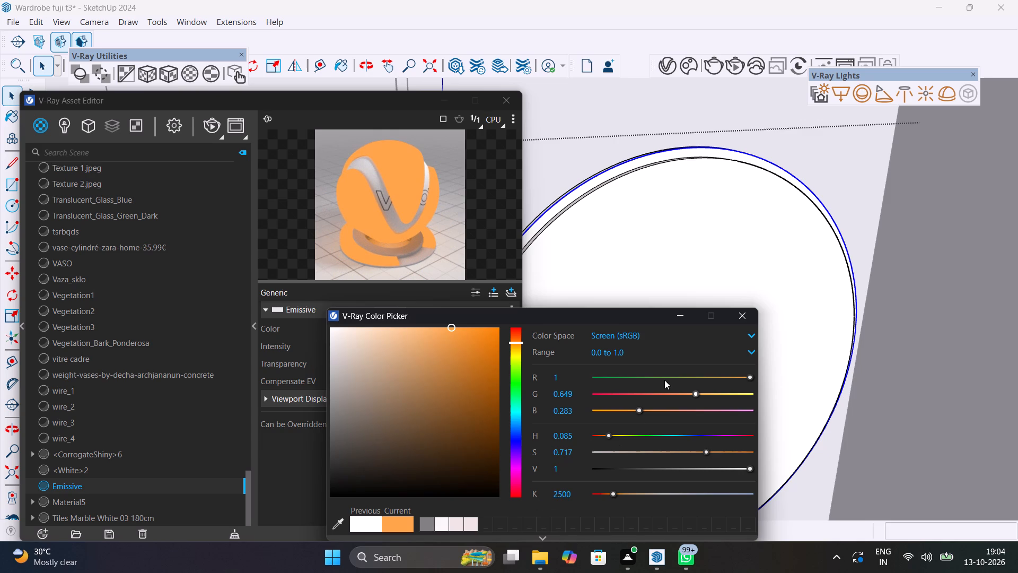
left_click_drag(562, 318, 823, 500)
Try several intensities for the Emissive material and set it to 1.2.
left_click(414, 346)
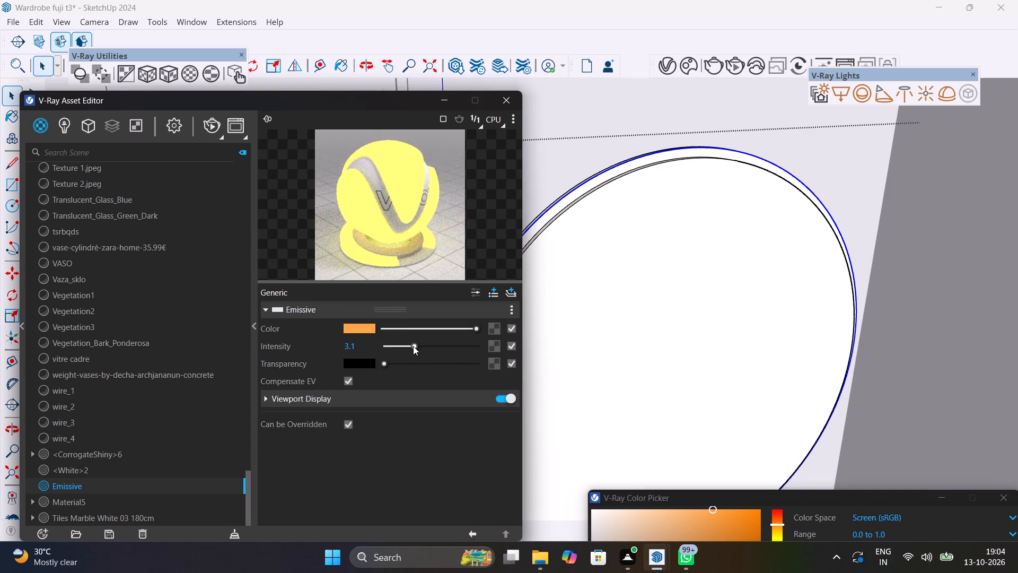
left_click(427, 345)
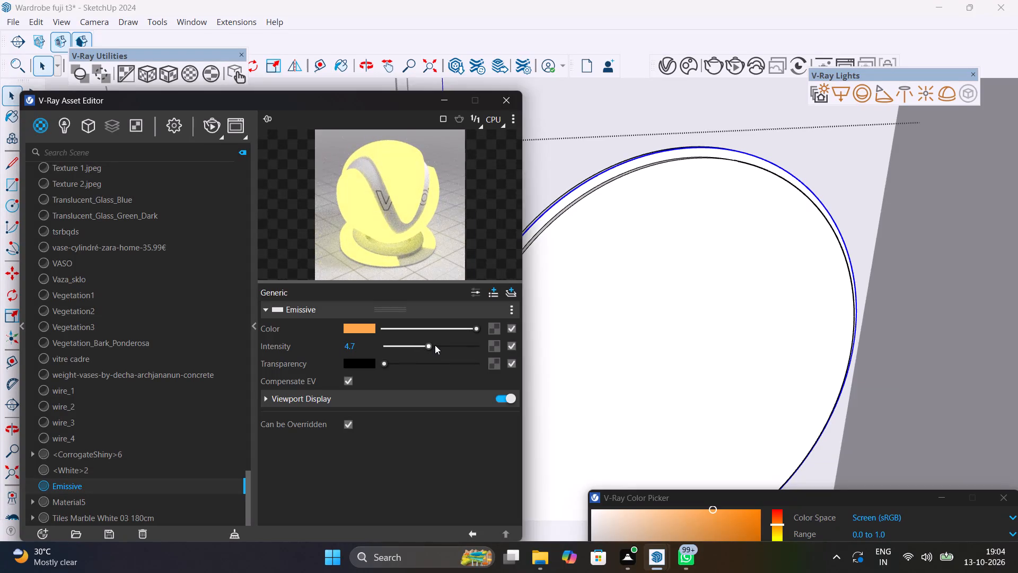
left_click(444, 345)
left_click(461, 347)
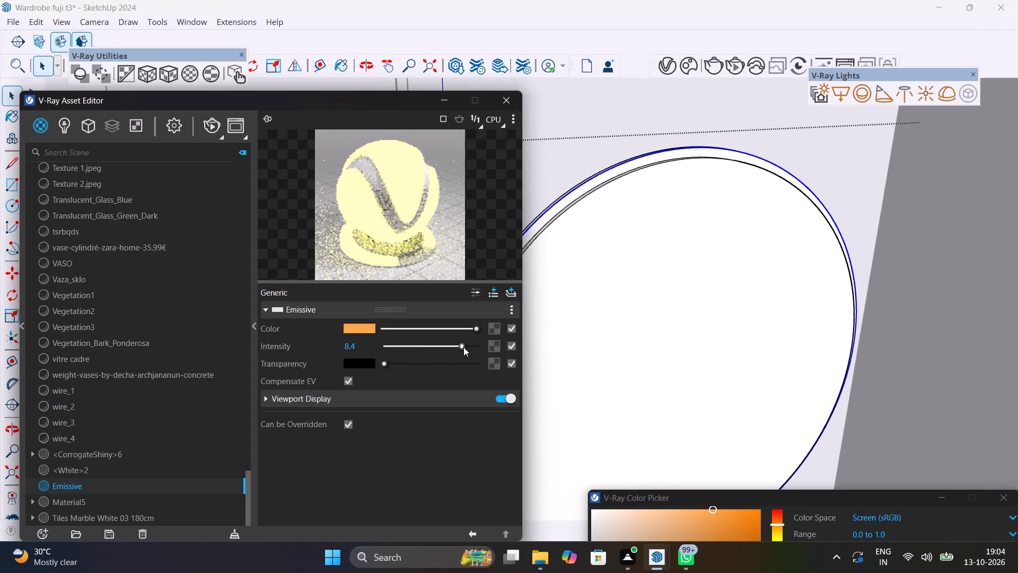
left_click_drag(471, 347, 479, 348)
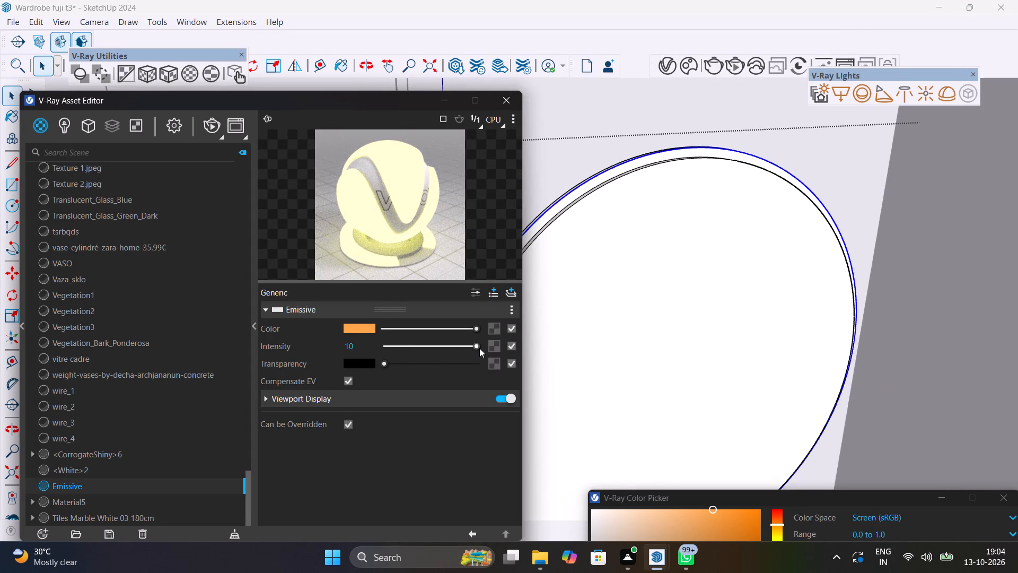
left_click_drag(479, 348, 376, 349)
left_click(396, 347)
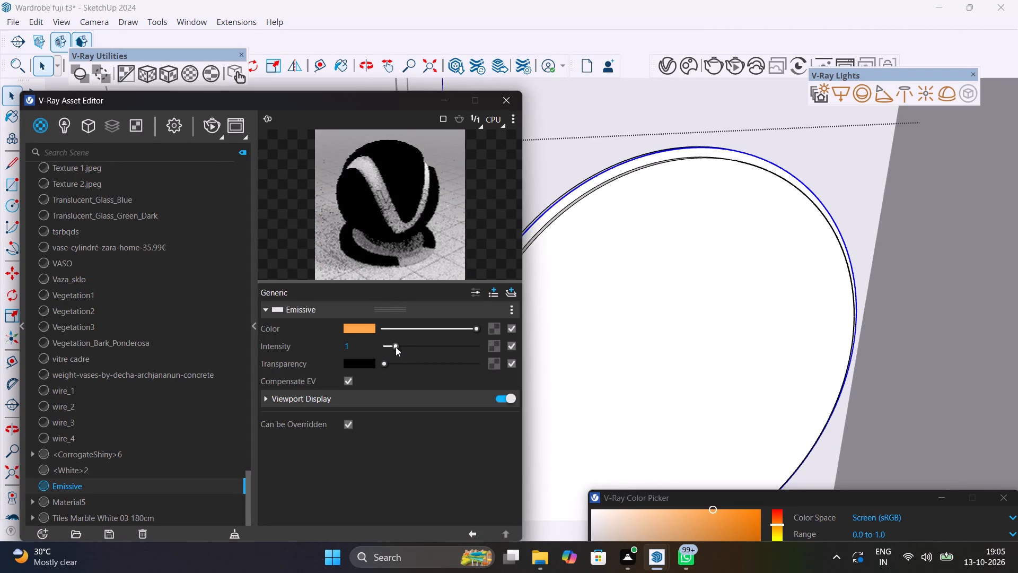
left_click(403, 346)
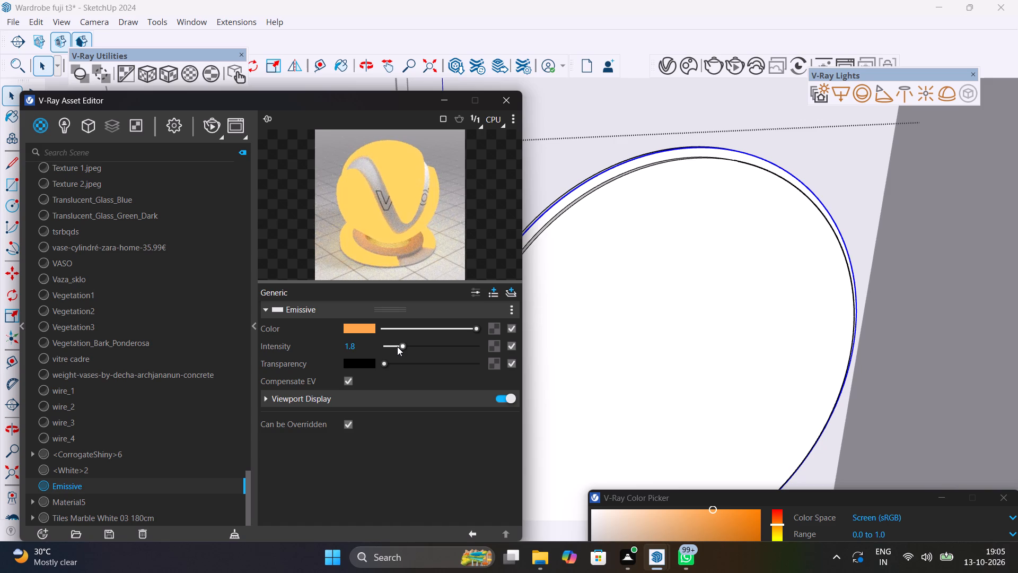
left_click(397, 346)
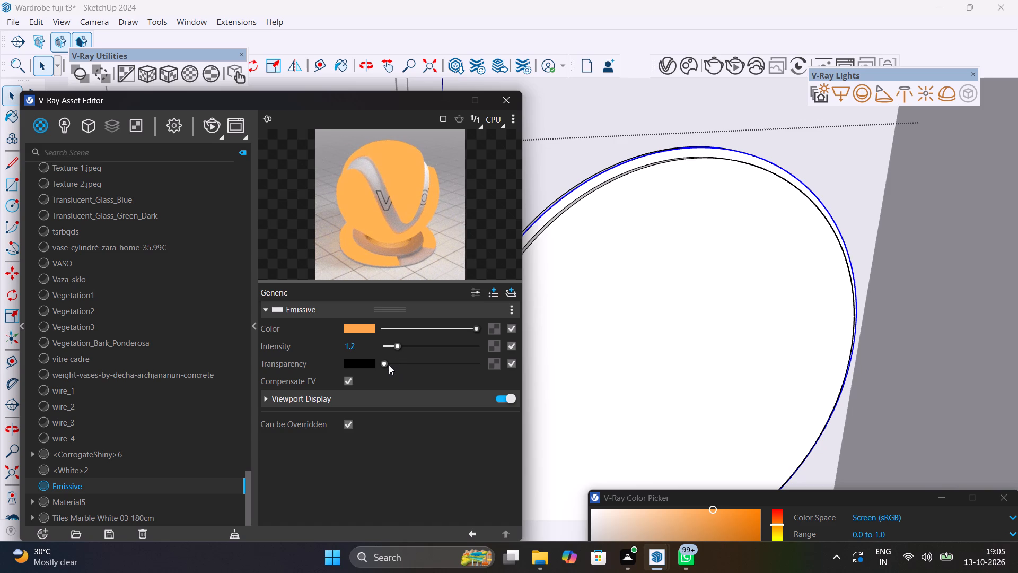
Try several transparency levels for the Emissive material and set it to a light grey of about 0.74.
left_click_drag(389, 365, 475, 359)
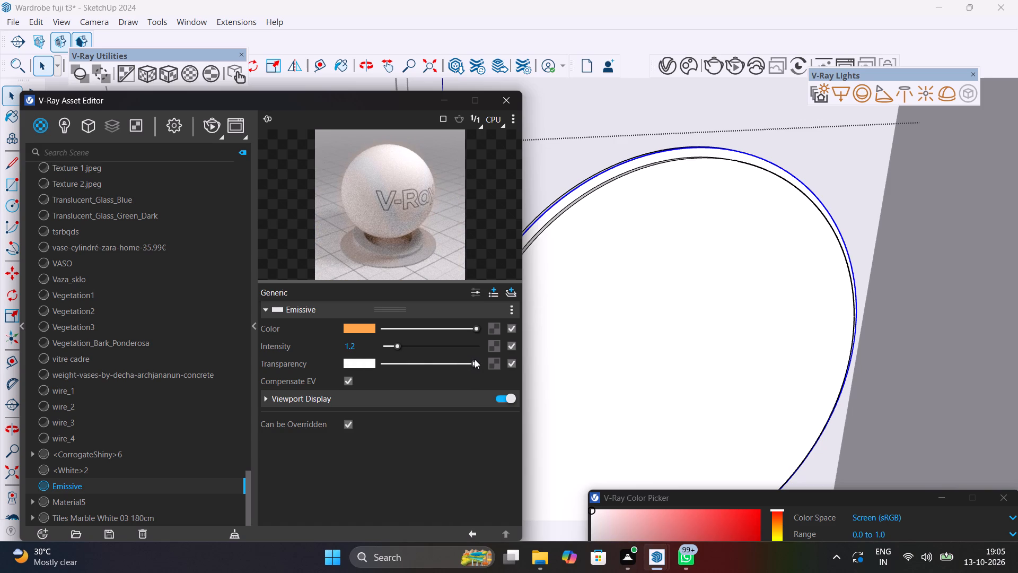
left_click_drag(475, 359, 432, 362)
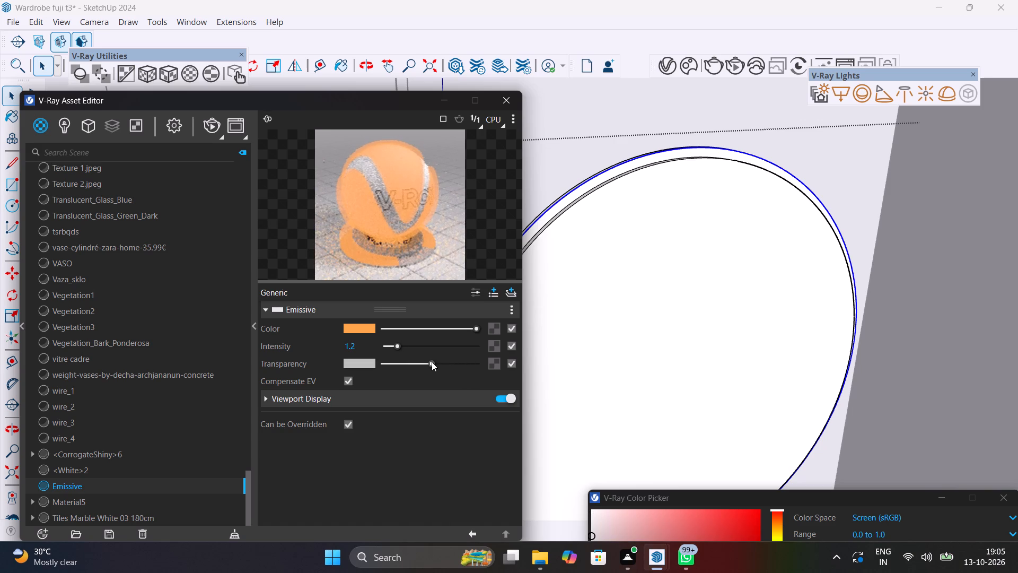
left_click_drag(432, 362, 429, 367)
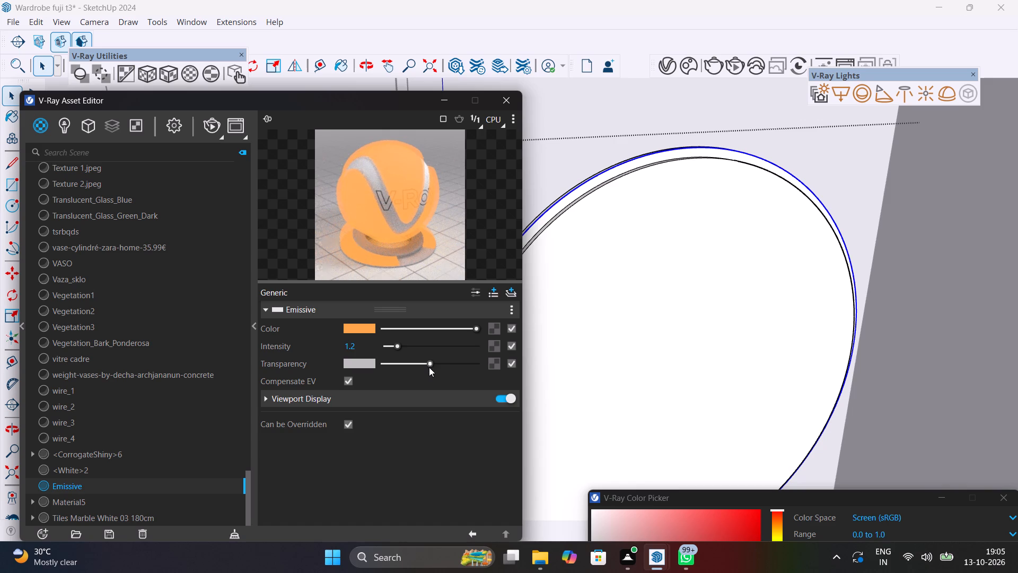
left_click_drag(429, 367, 436, 370)
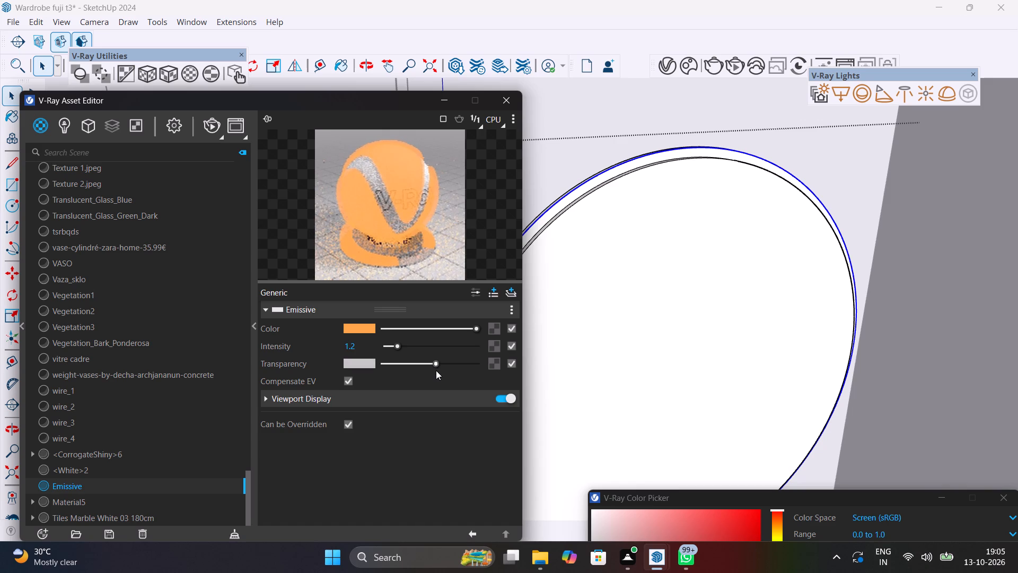
left_click_drag(436, 370, 380, 379)
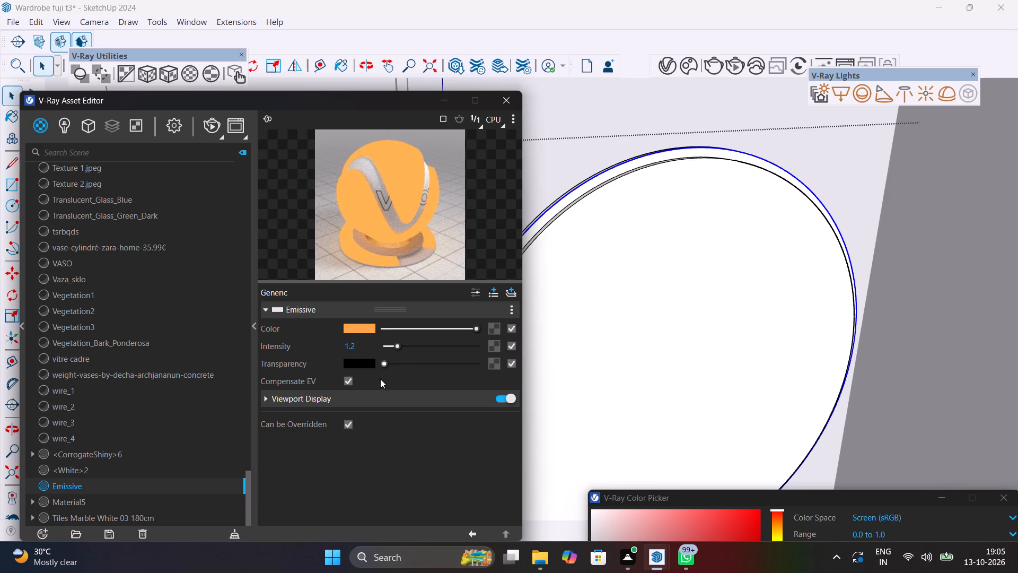
left_click_drag(380, 379, 443, 376)
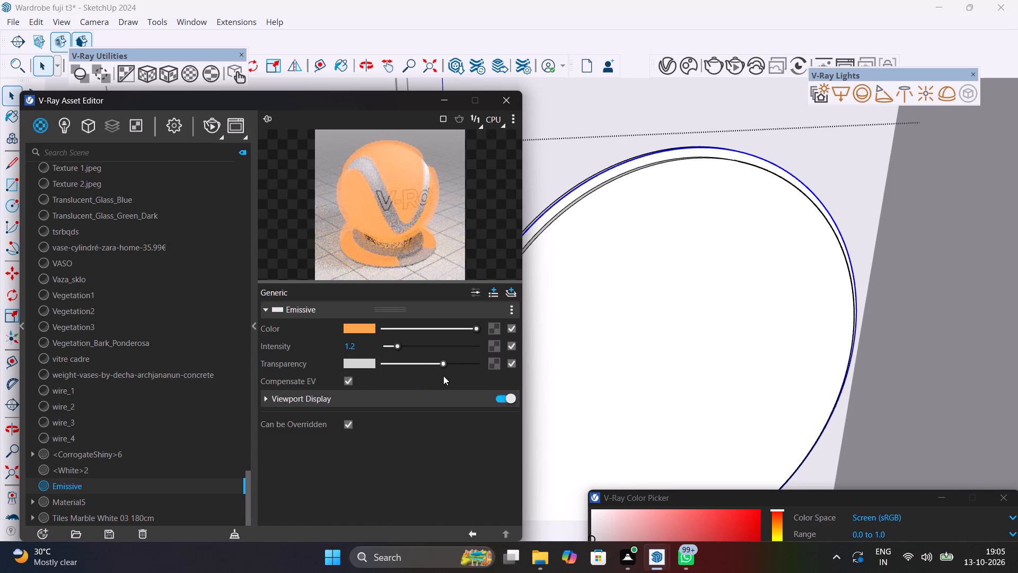
left_click_drag(443, 376, 464, 374)
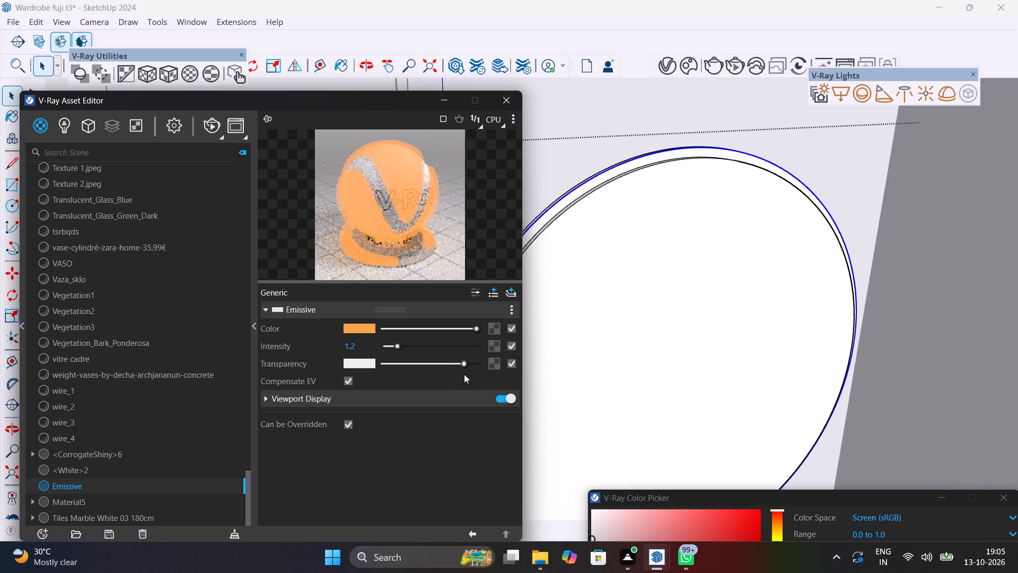
left_click_drag(464, 374, 453, 374)
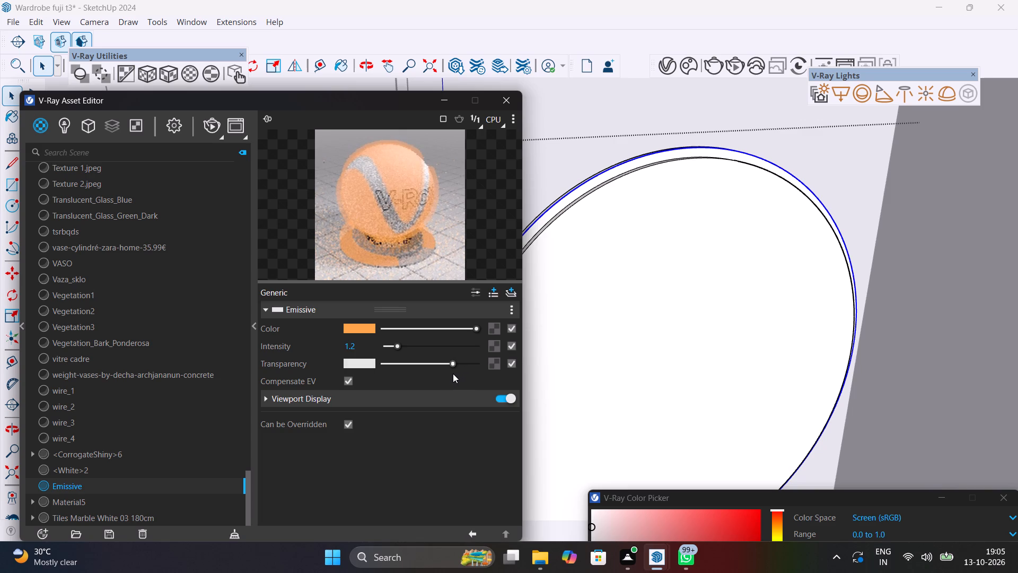
left_click_drag(453, 374, 439, 379)
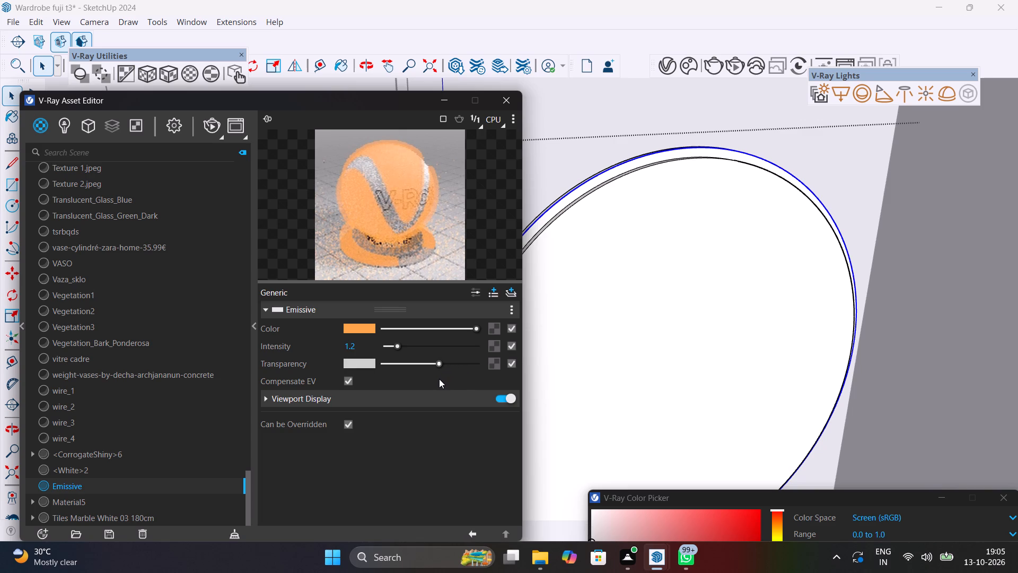
left_click_drag(439, 379, 431, 391)
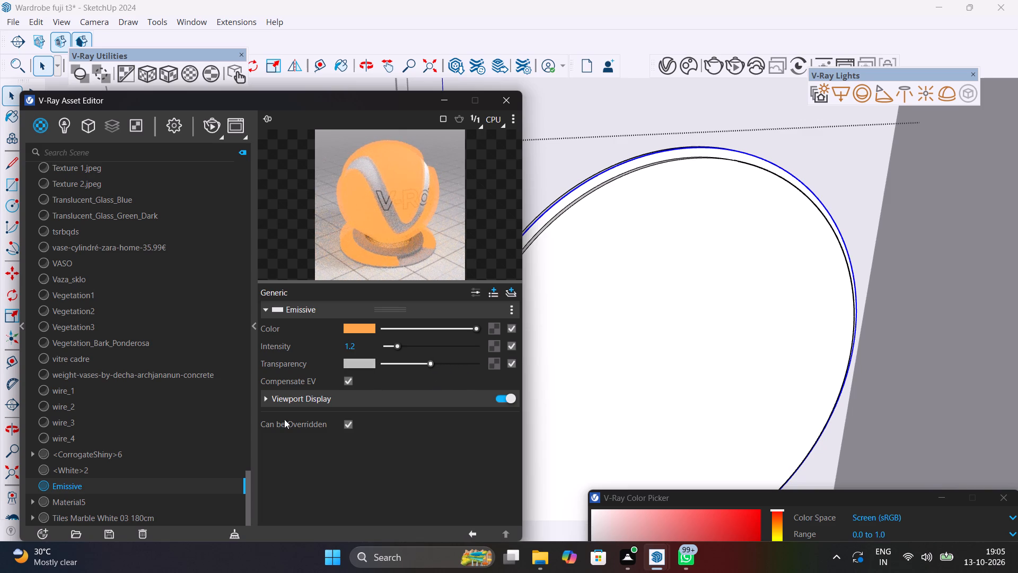
Select the round mirror's ring face and apply the Emissive material to it.
scroll(550, 223, "up", 7)
left_click(549, 208)
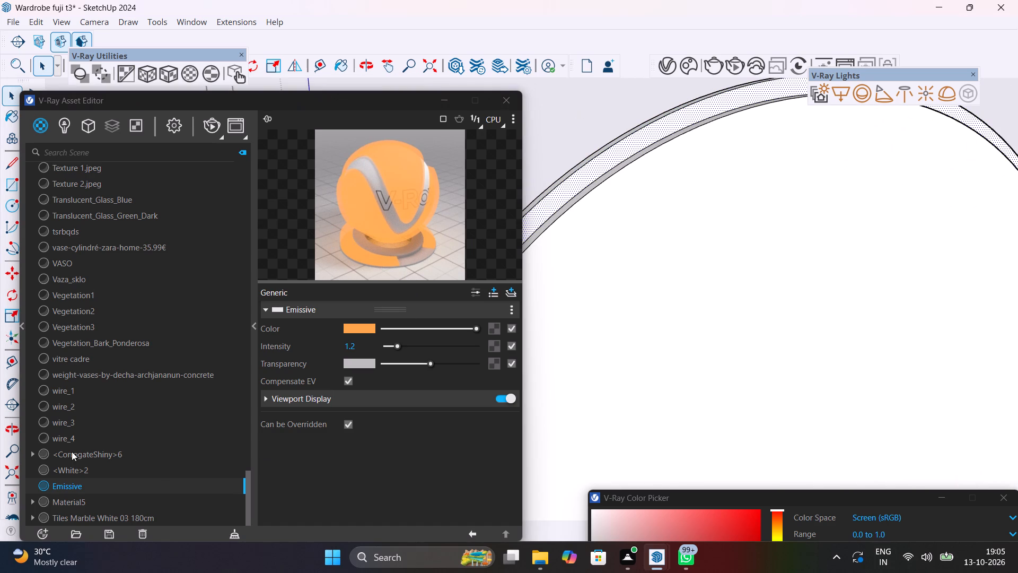
right_click(162, 485)
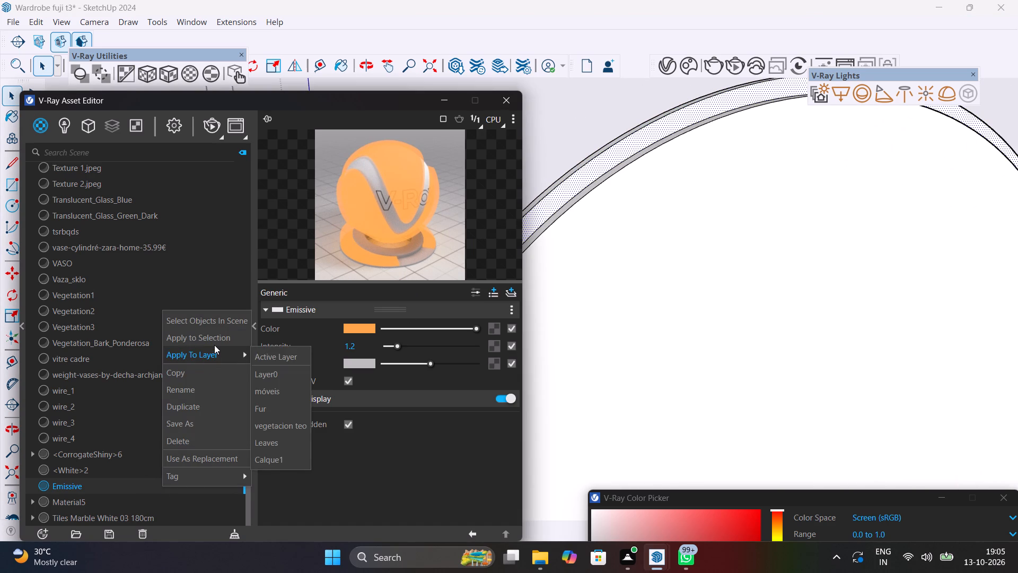
left_click(216, 342)
Leave the mirror's editing context, minimise the V-Ray Asset Editor and close the V-Ray Color Picker.
scroll(277, 406, "down", 5)
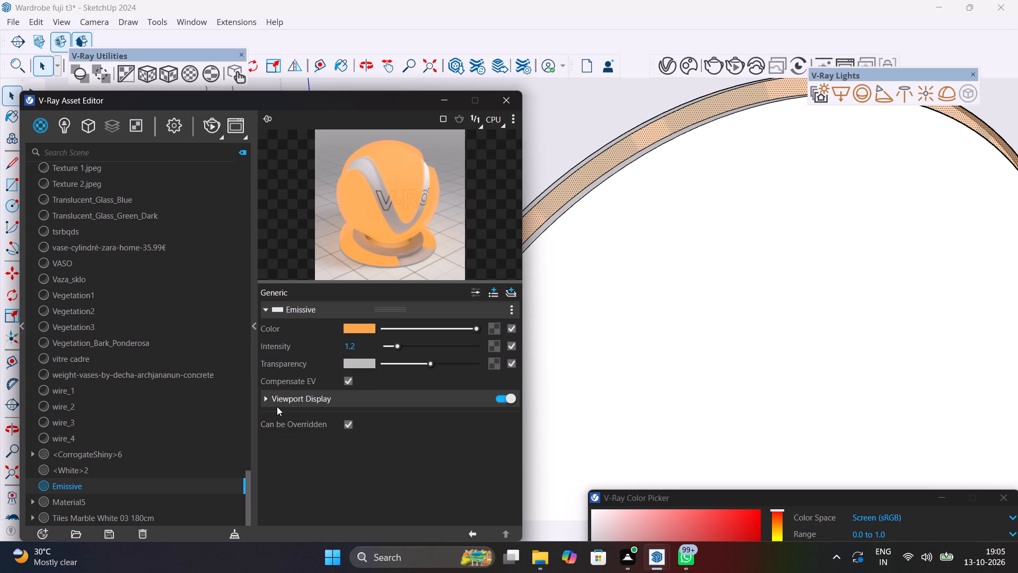
scroll(424, 377, "down", 5)
scroll(536, 350, "down", 10)
middle_click_drag(525, 348, 481, 300, "shift")
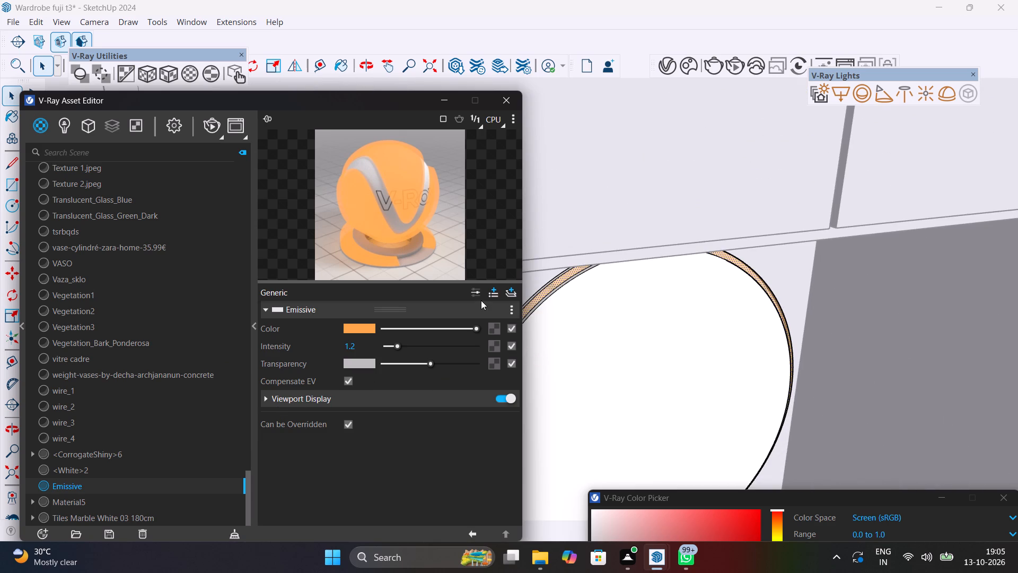
middle_click_drag(481, 300, 481, 299, "shift")
left_click(219, 128)
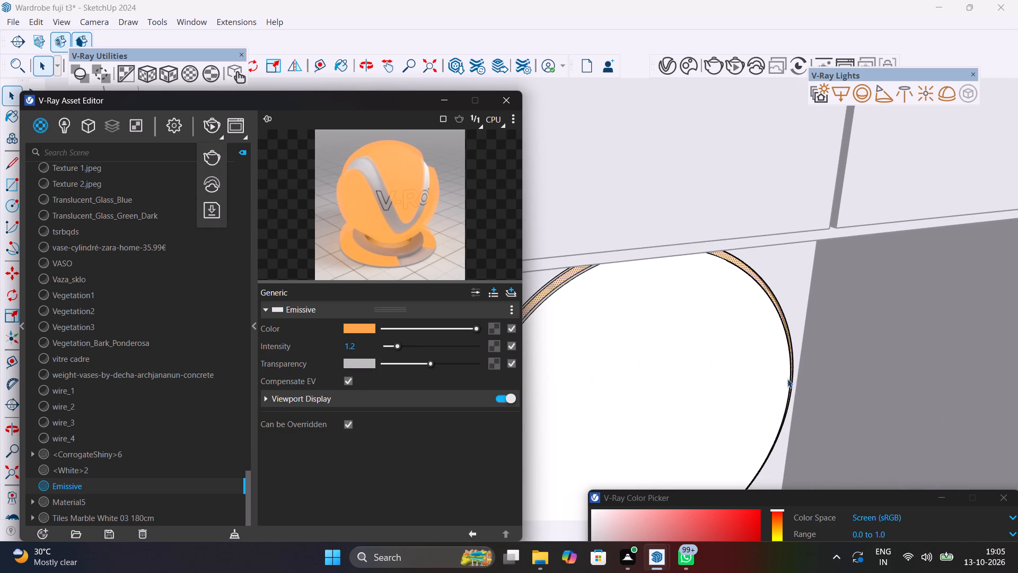
middle_click_drag(768, 450, 633, 364)
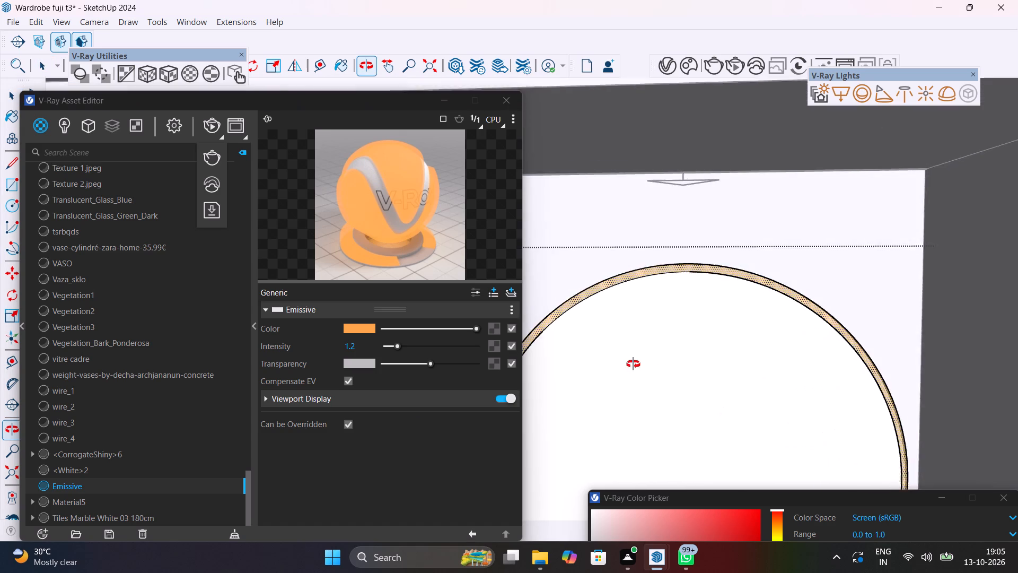
middle_click_drag(633, 364, 625, 361)
scroll(766, 352, "down", 10)
middle_click_drag(766, 368, 564, 381, "shift")
scroll(688, 371, "down", 12)
key("space")
left_click(731, 159)
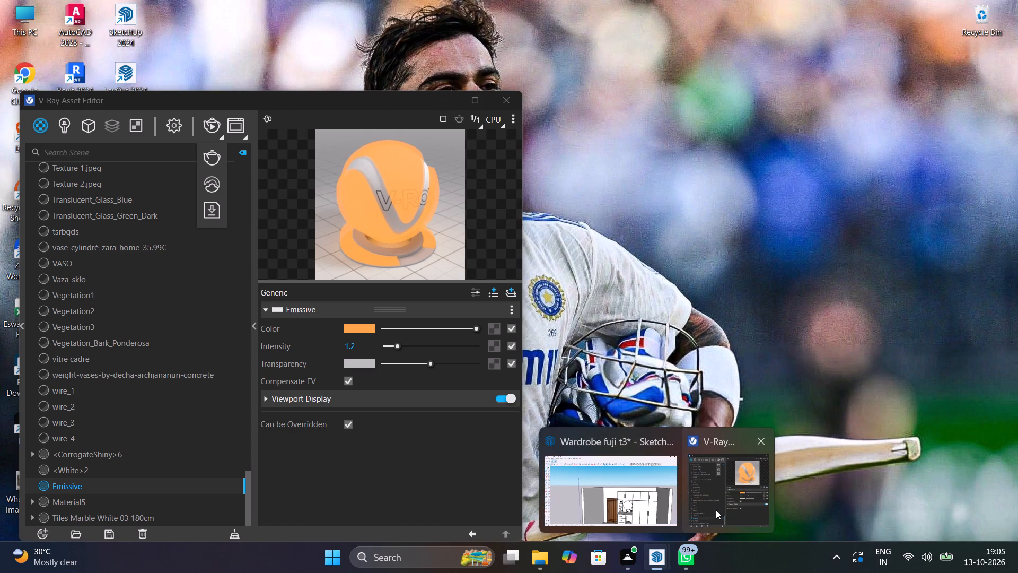
left_click(393, 478)
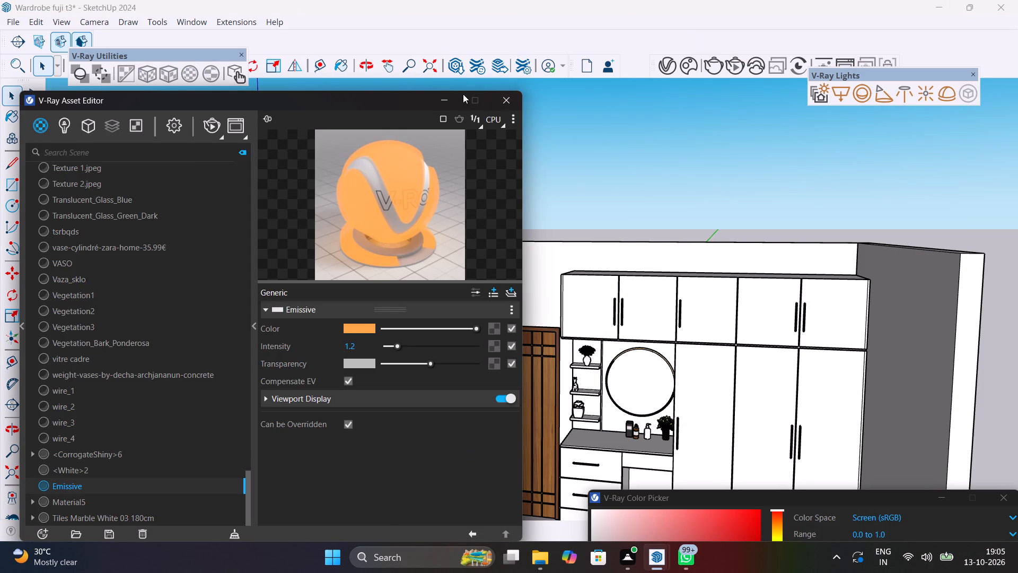
left_click(449, 103)
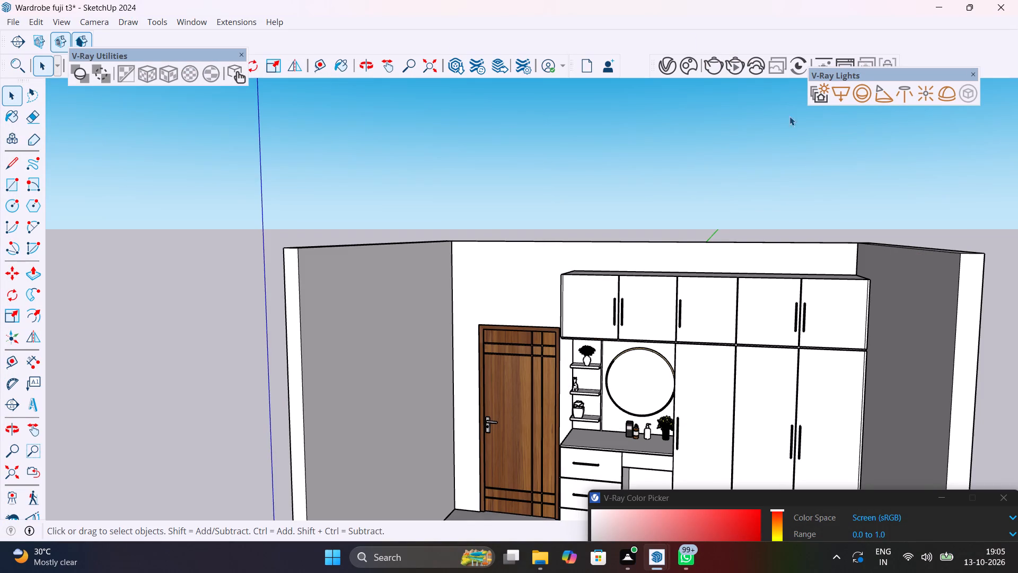
left_click_drag(912, 499, 555, 360)
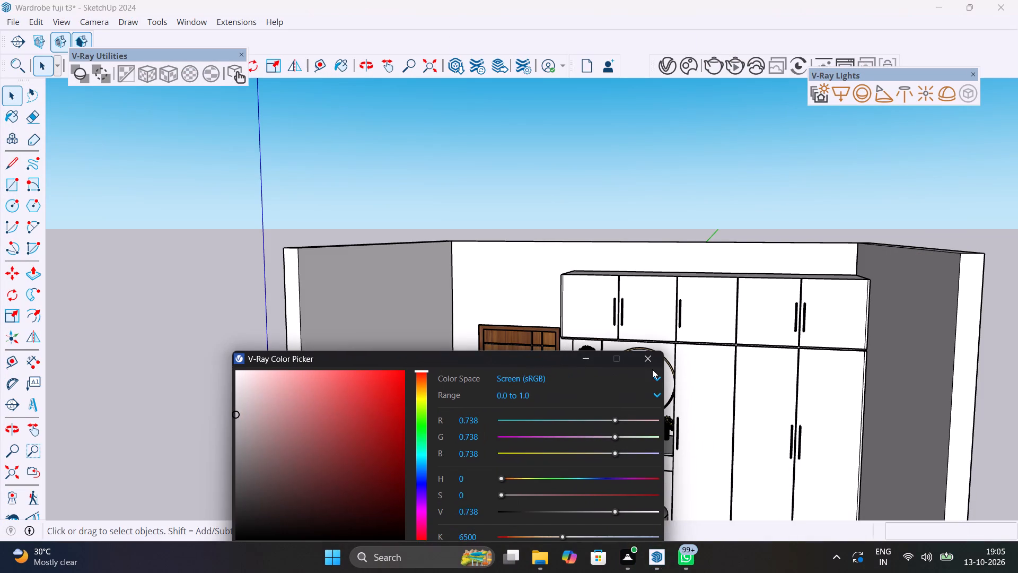
left_click(649, 360)
Render the wardrobe and dressing-table view, examine the mirror's emissive ring up close and close the V-Ray Frame Buffer.
scroll(674, 383, "down", 1)
middle_click_drag(674, 383, 734, 303)
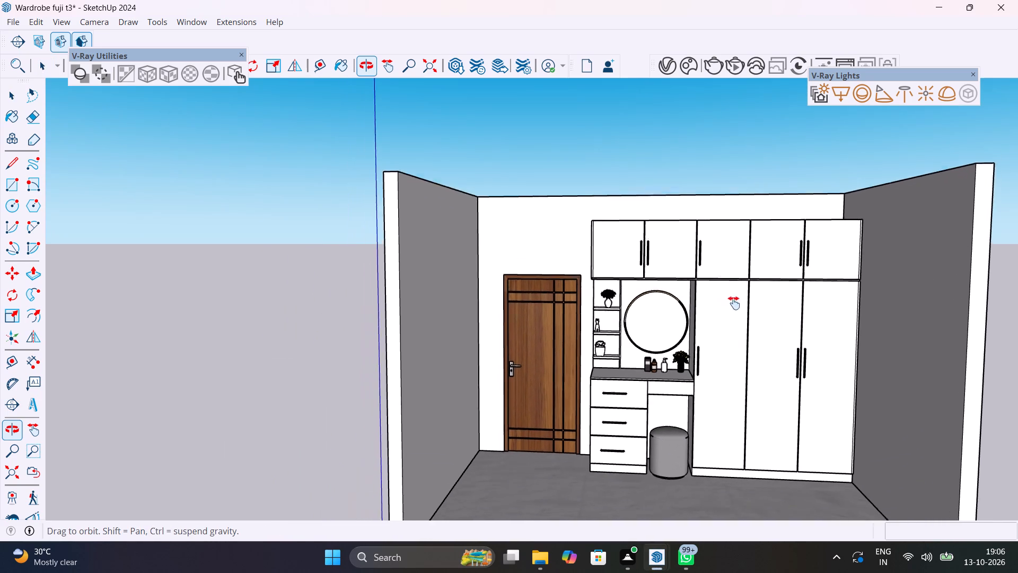
middle_click_drag(734, 303, 737, 296)
scroll(725, 315, "up", 2)
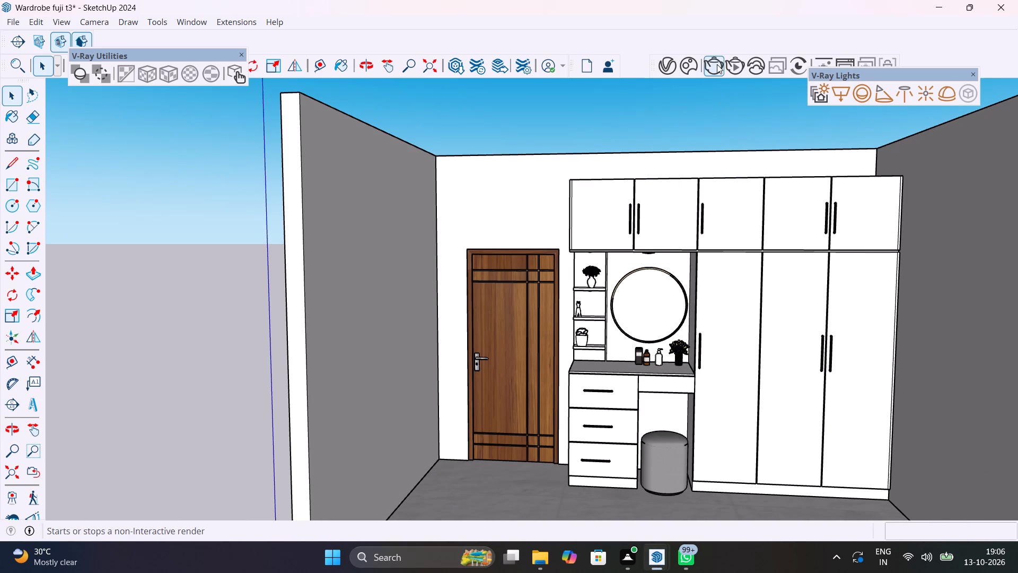
left_click(717, 64)
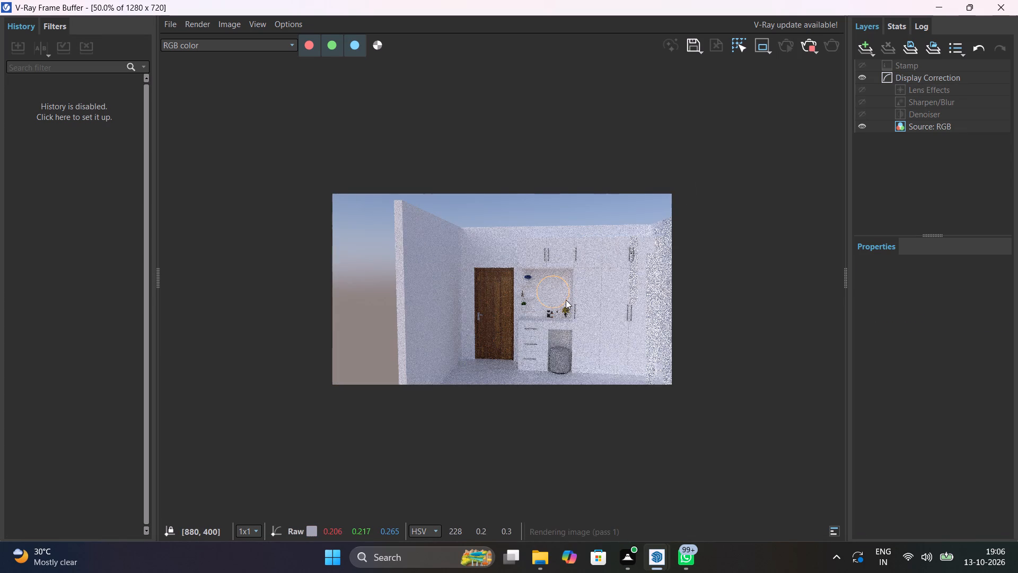
scroll(566, 300, "up", 1)
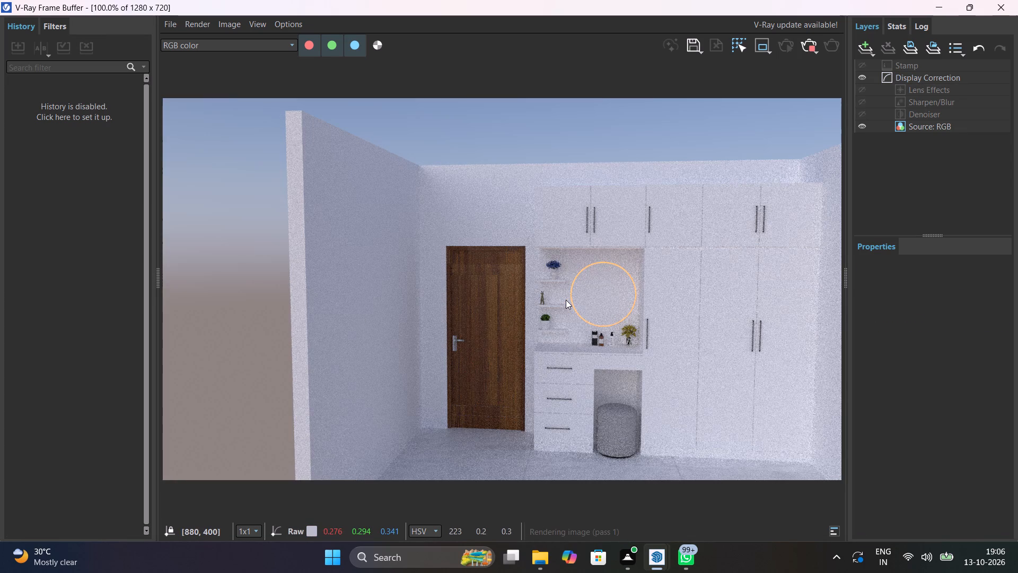
scroll(566, 300, "up", 2)
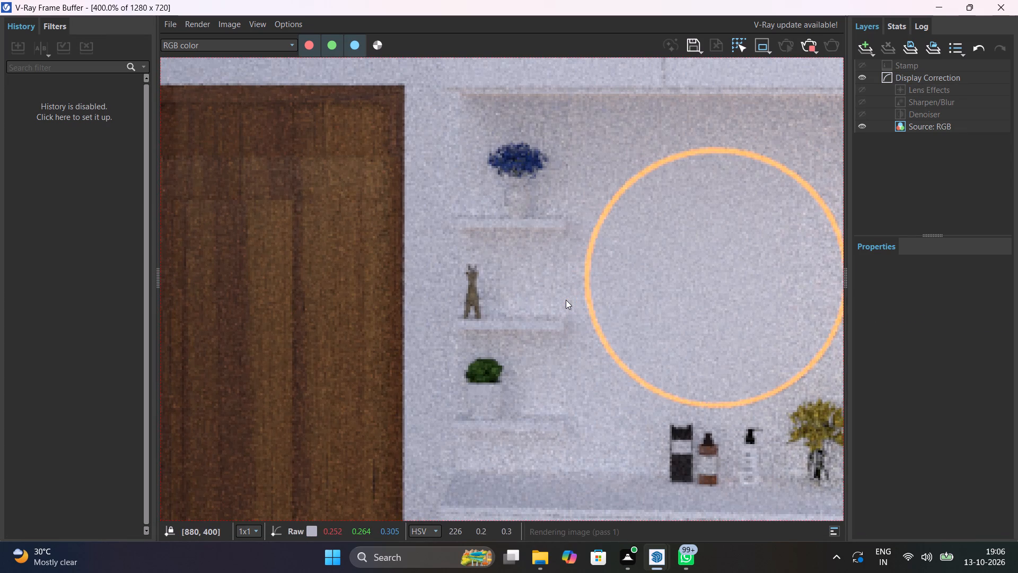
scroll(566, 300, "down", 4)
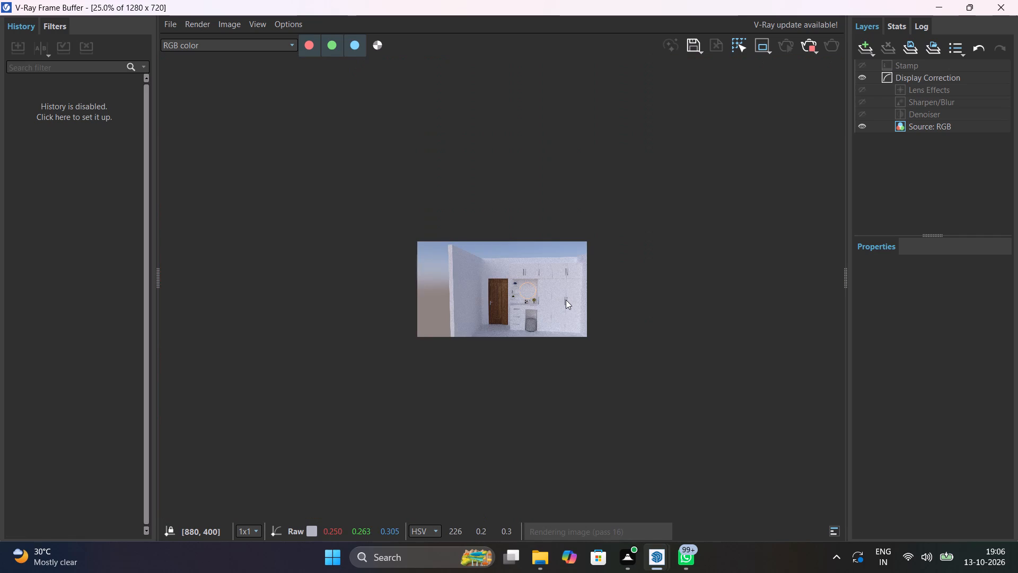
scroll(522, 292, "up", 4)
scroll(590, 299, "down", 3)
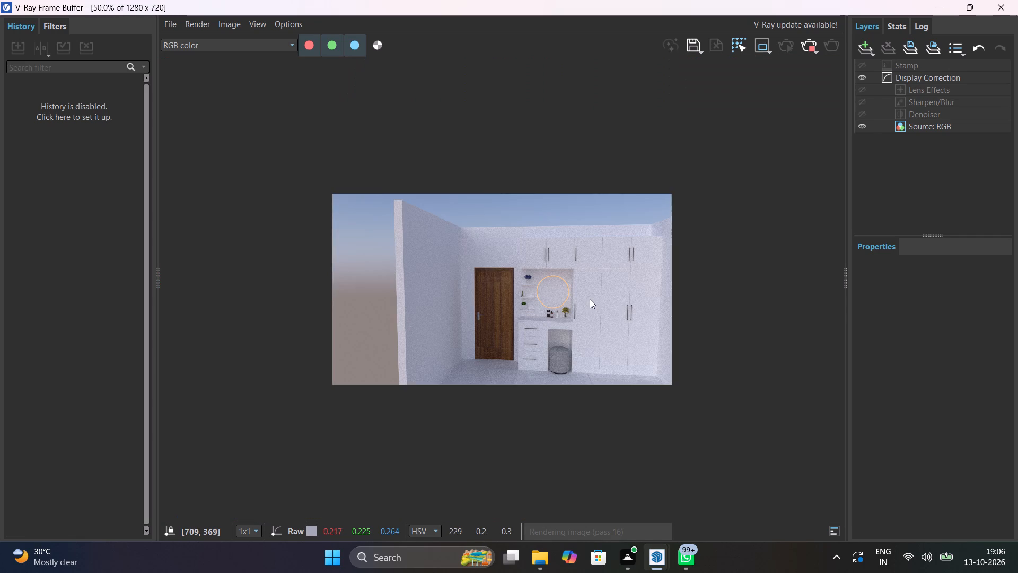
left_click(996, 12)
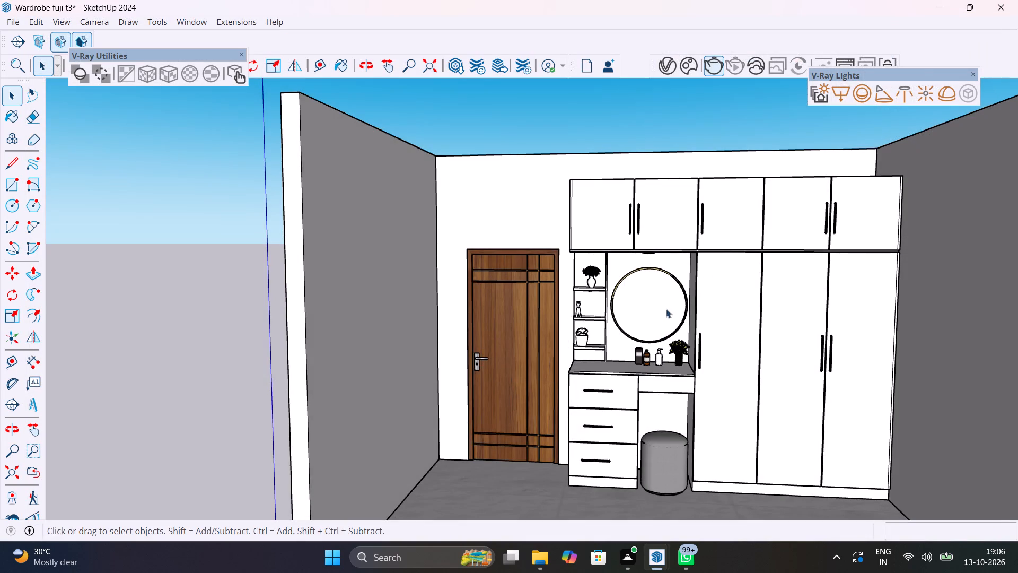
Open the round mirror for editing and select the circular face inside its ring.
scroll(640, 314, "up", 12)
left_click(643, 309)
double_click(643, 309)
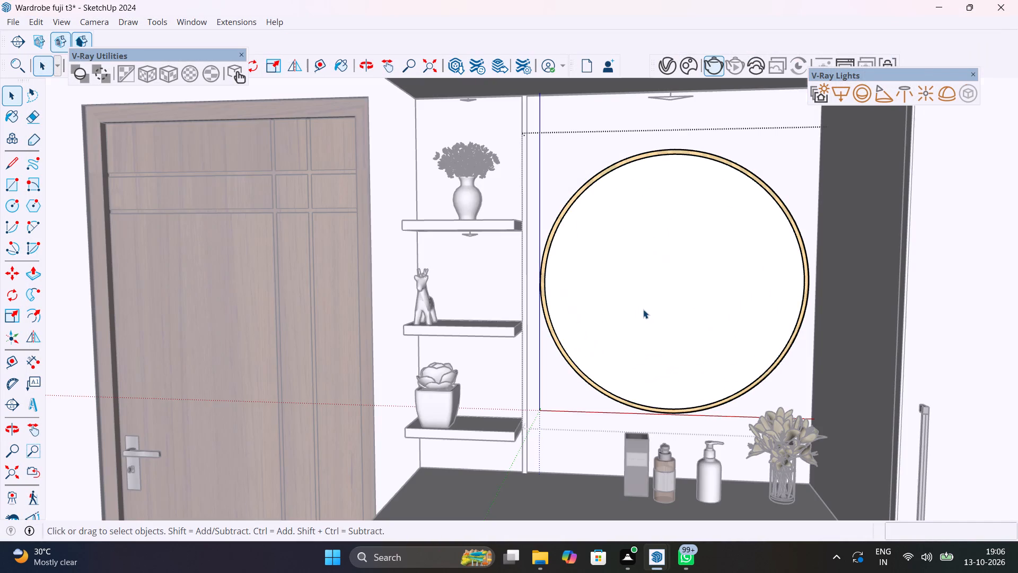
left_click(643, 298)
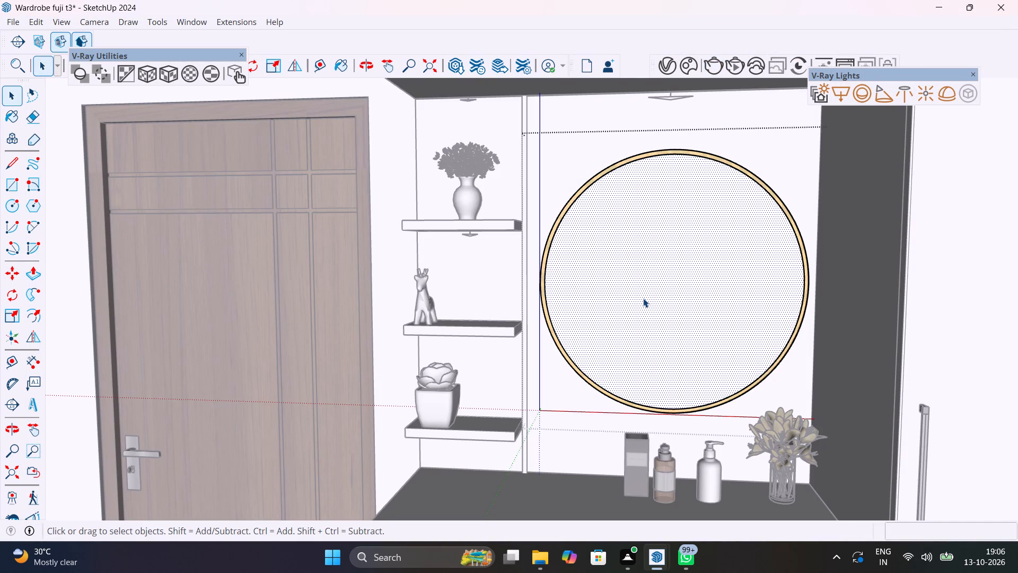
Reopen the V-Ray Asset Editor and rename the Emissive material as "mirror light".
left_click(672, 70)
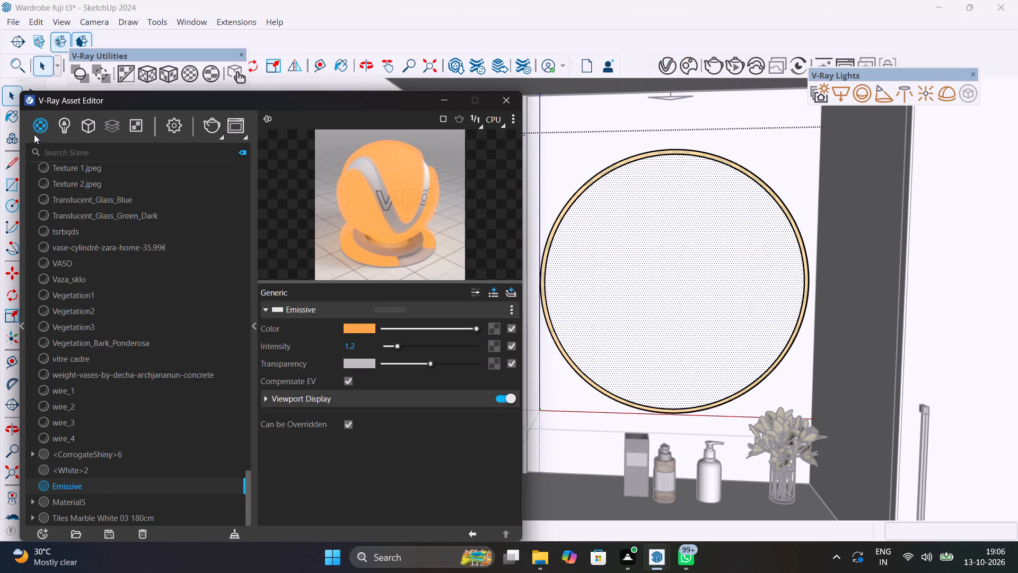
left_click(95, 484)
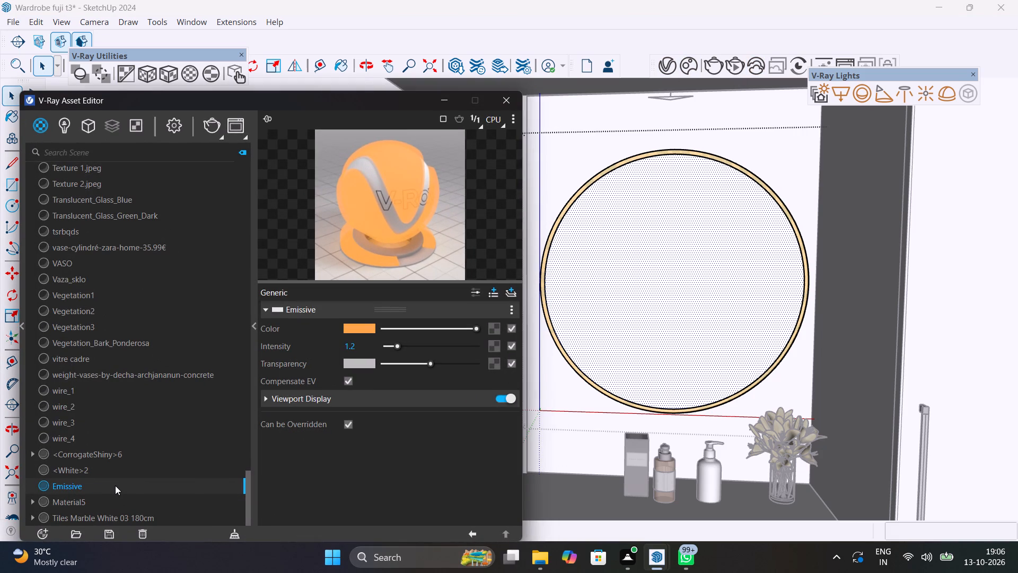
right_click(108, 486)
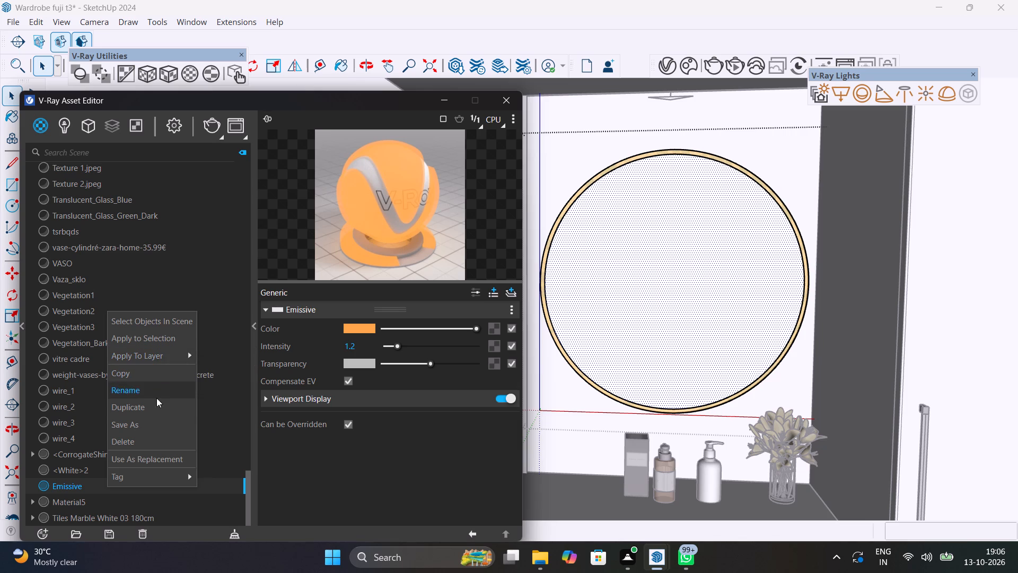
left_click(163, 384)
key("BackSpace")
key("BackSpace")
key("BackSpace")
key("BackSpace")
key("BackSpace")
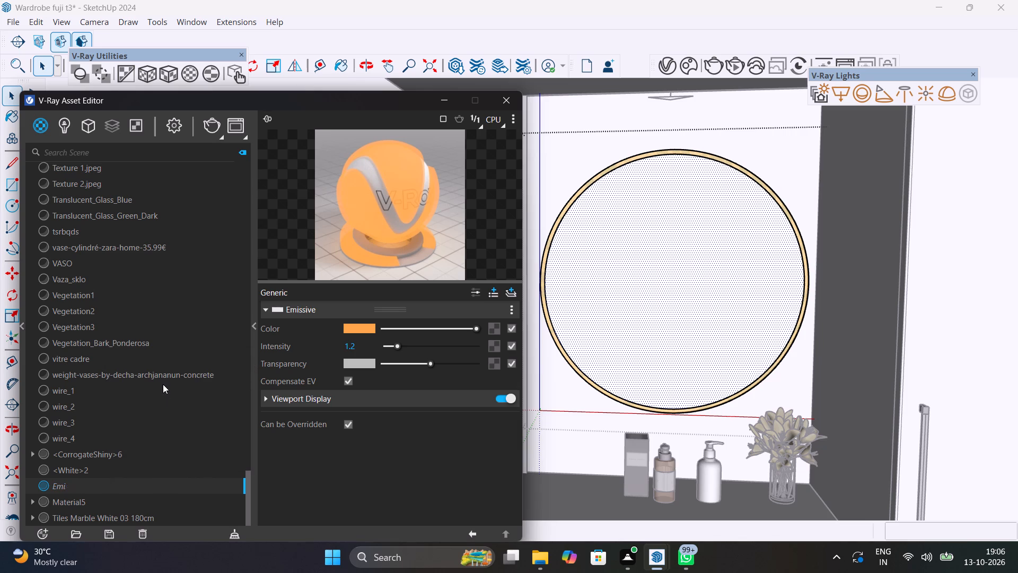
key("BackSpace")
key("BackSpace")
key("BackSpace")
key("BackSpace")
type("mi")
type("rr")
key("o")
type("r")
key("space")
type("light")
key("Return")
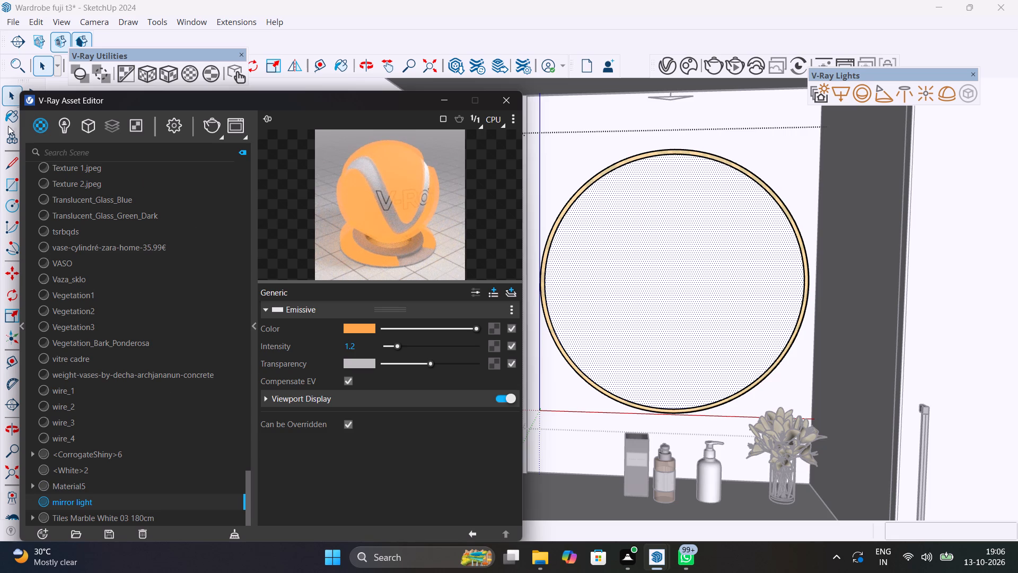
Create a Generic material and set its diffuse colour to the saved near-white swatch, R 0.976, G 0.971, B 0.971.
left_click(40, 128)
right_click(38, 128)
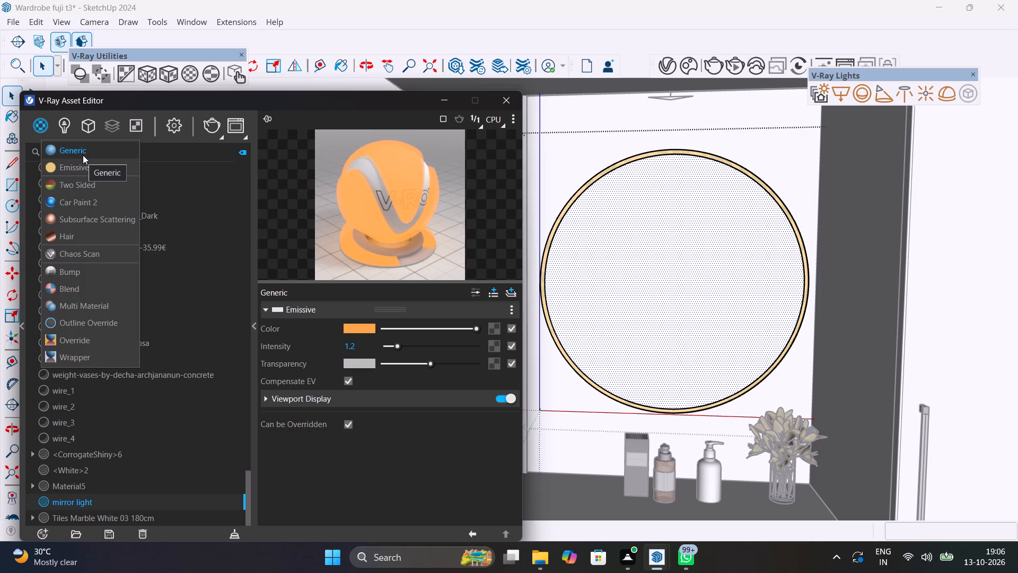
left_click(83, 155)
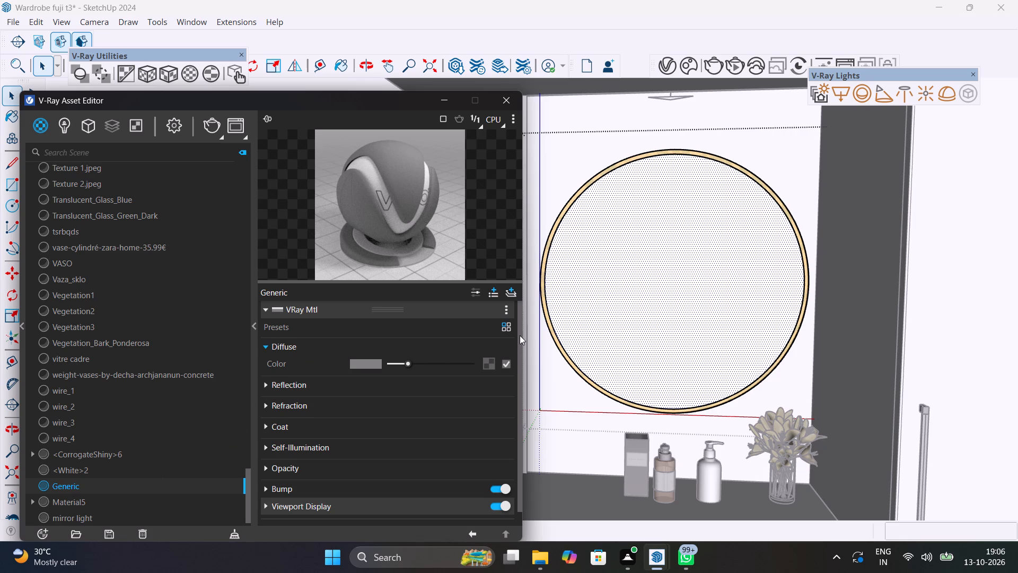
left_click(368, 362)
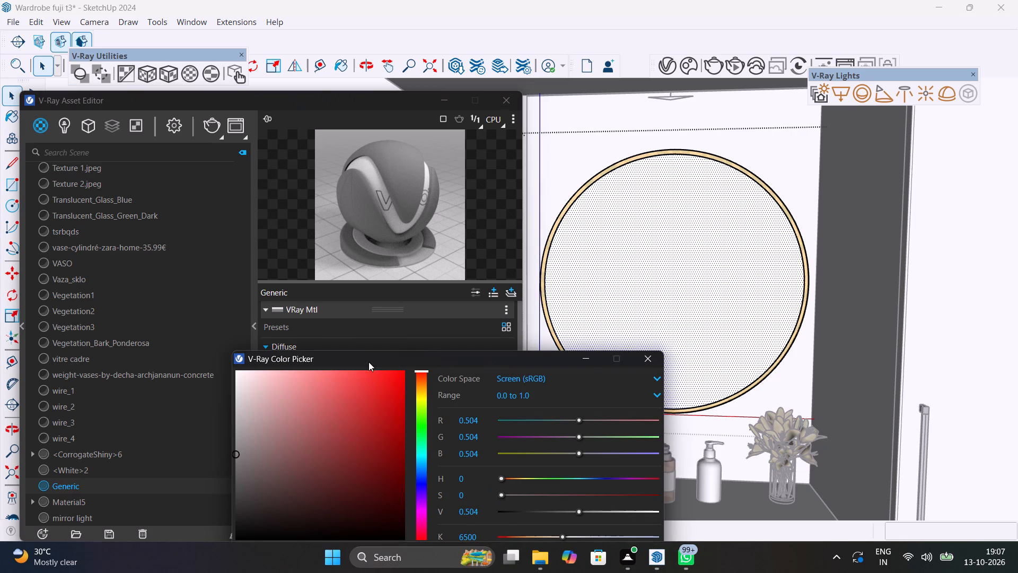
left_click_drag(425, 352, 209, 125)
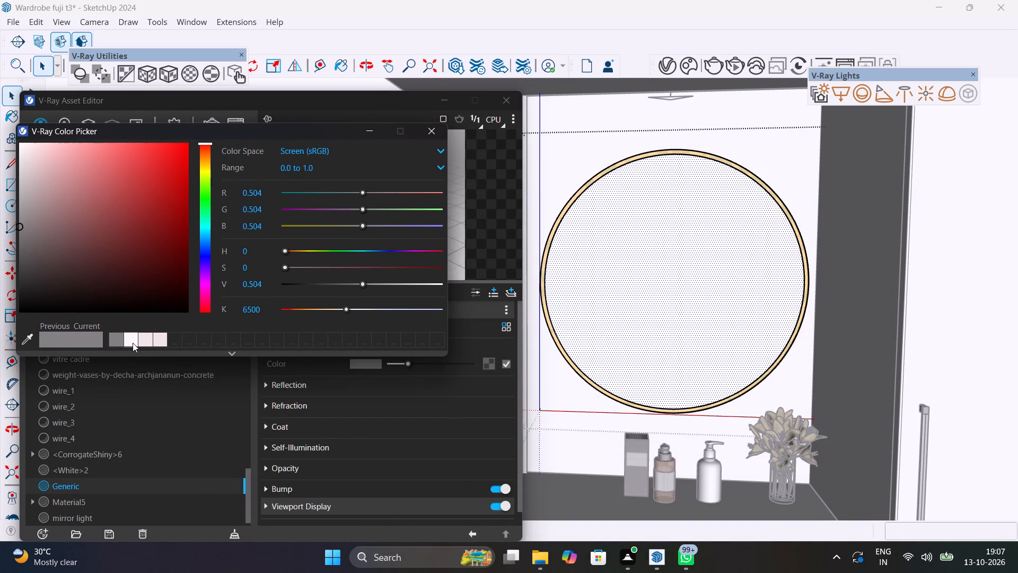
left_click(133, 343)
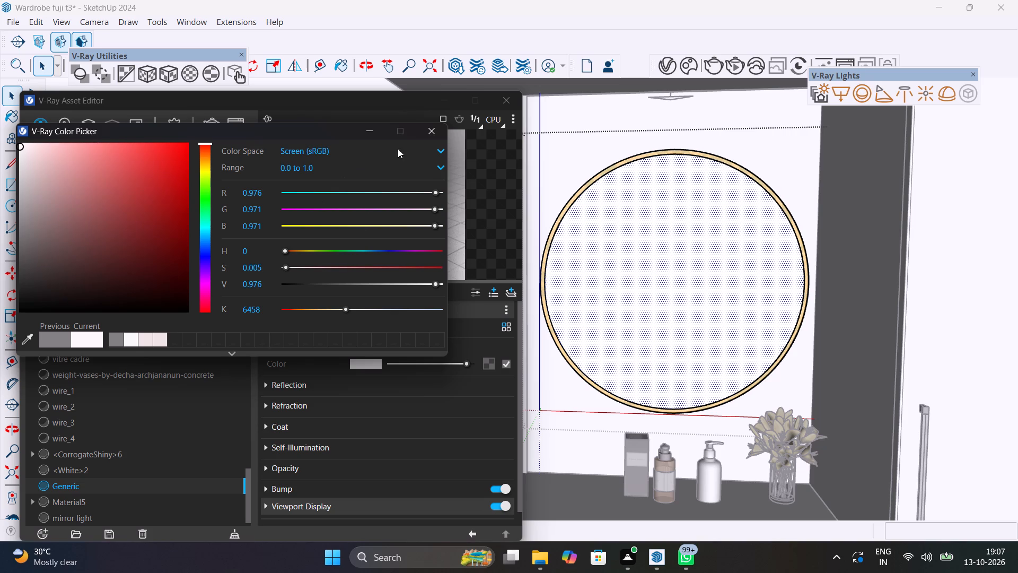
left_click(436, 135)
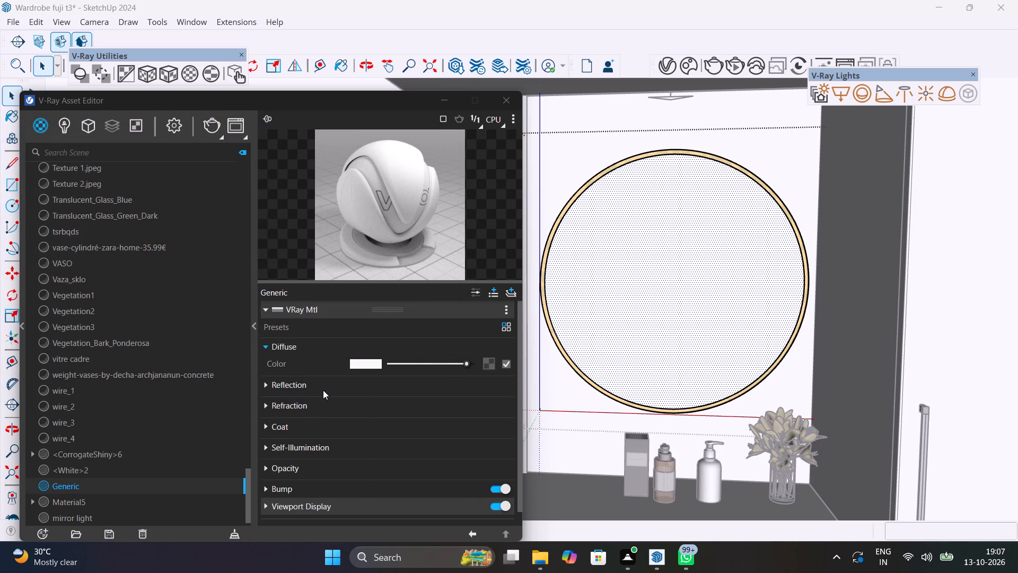
Expand the Generic material's reflection settings and raise Metalness to 1.
left_click(323, 390)
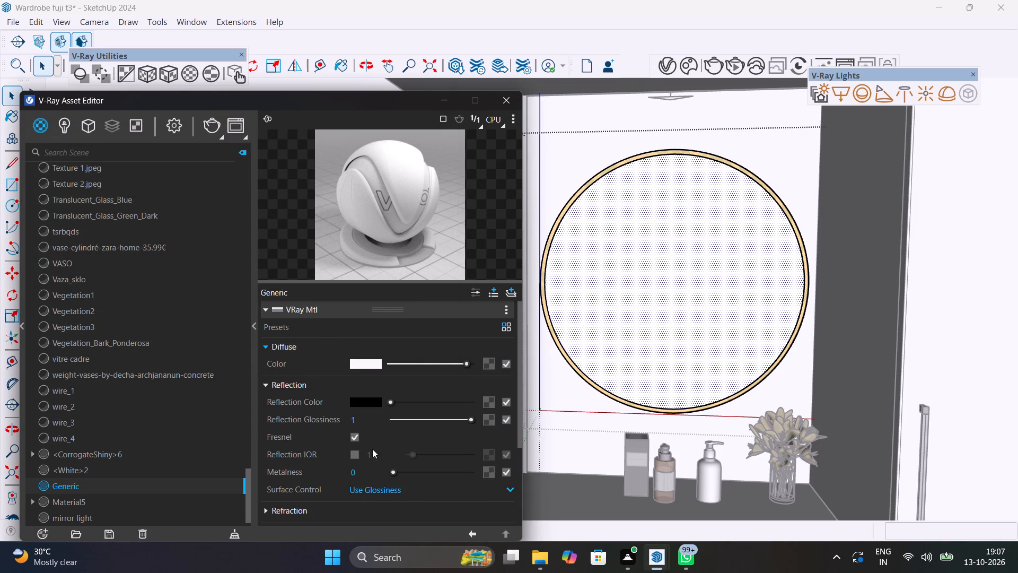
left_click_drag(394, 475, 471, 471)
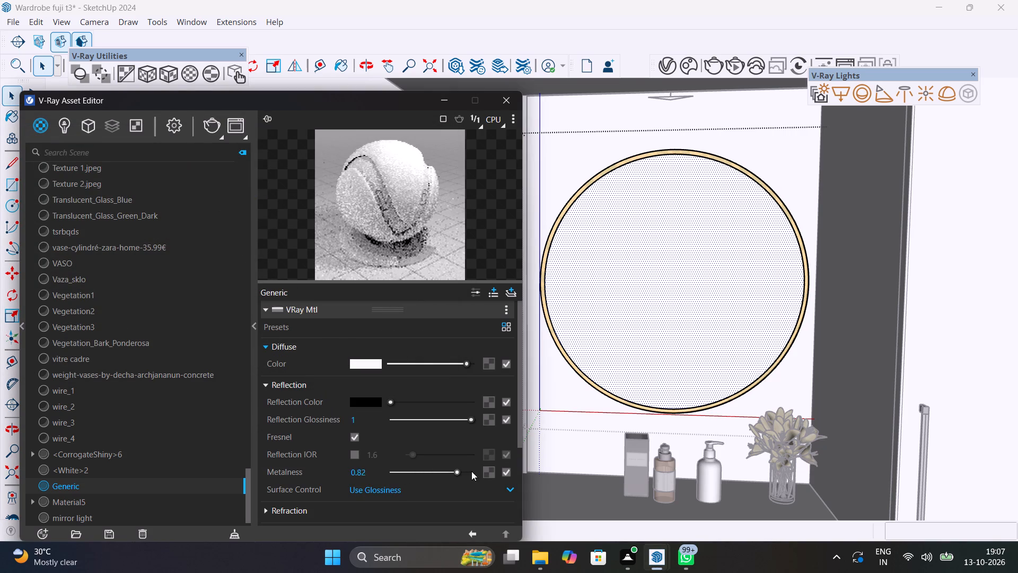
left_click_drag(471, 471, 483, 471)
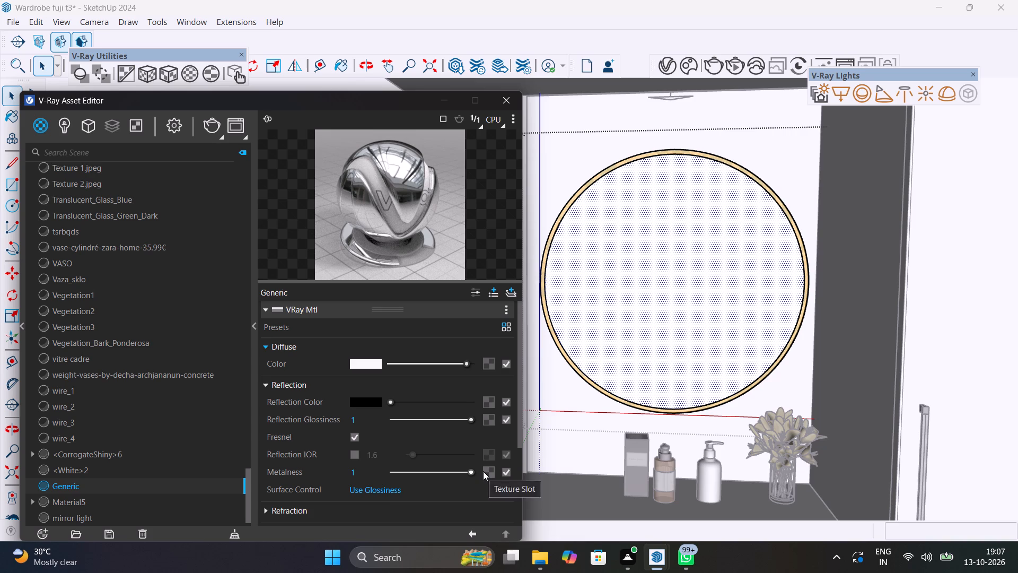
left_click(395, 495)
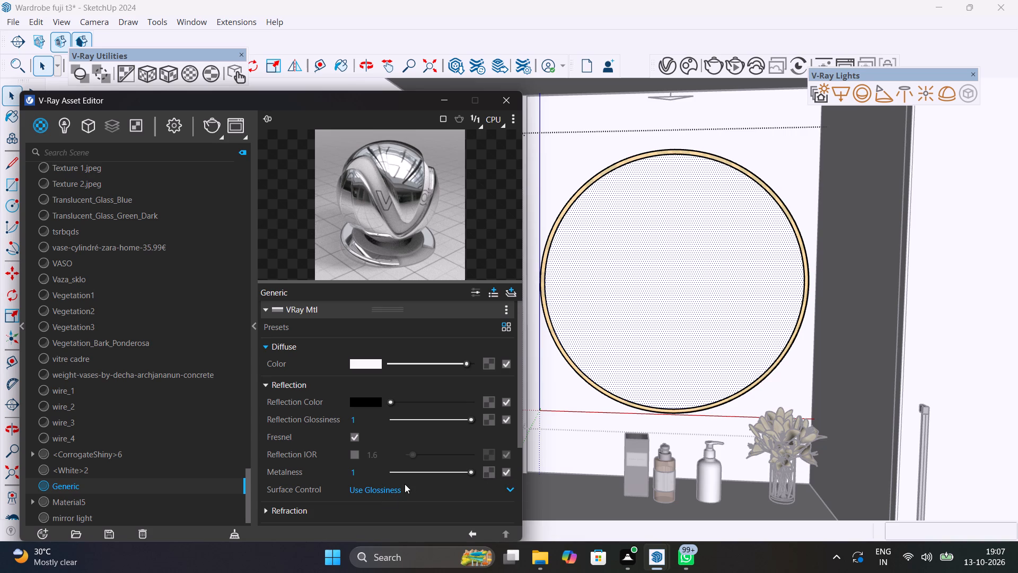
Turn off Fresnel for the Generic material, enable its Reflection IOR and set that to 25.
scroll(405, 484, "down", 1)
left_click(430, 388)
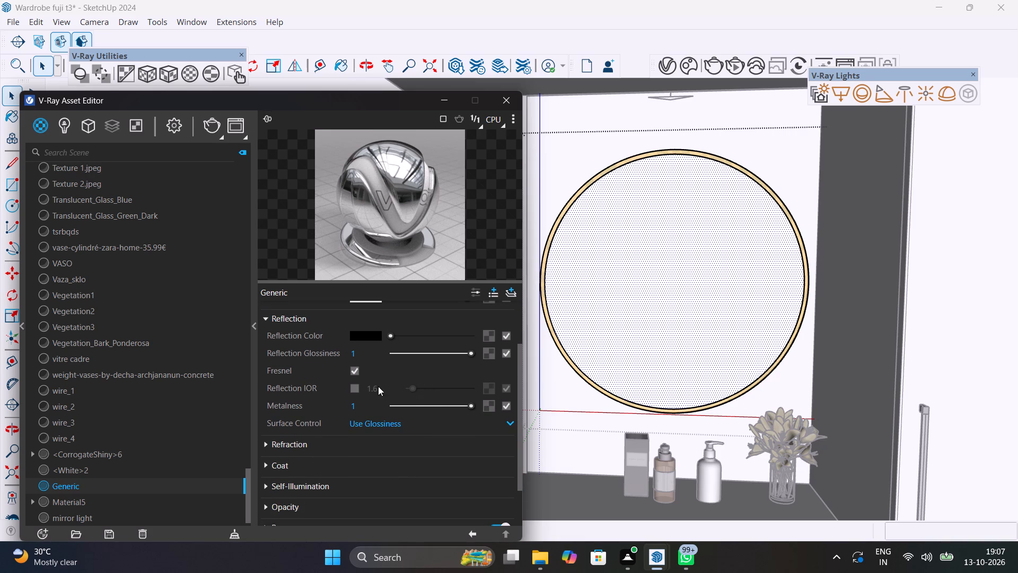
left_click(357, 369)
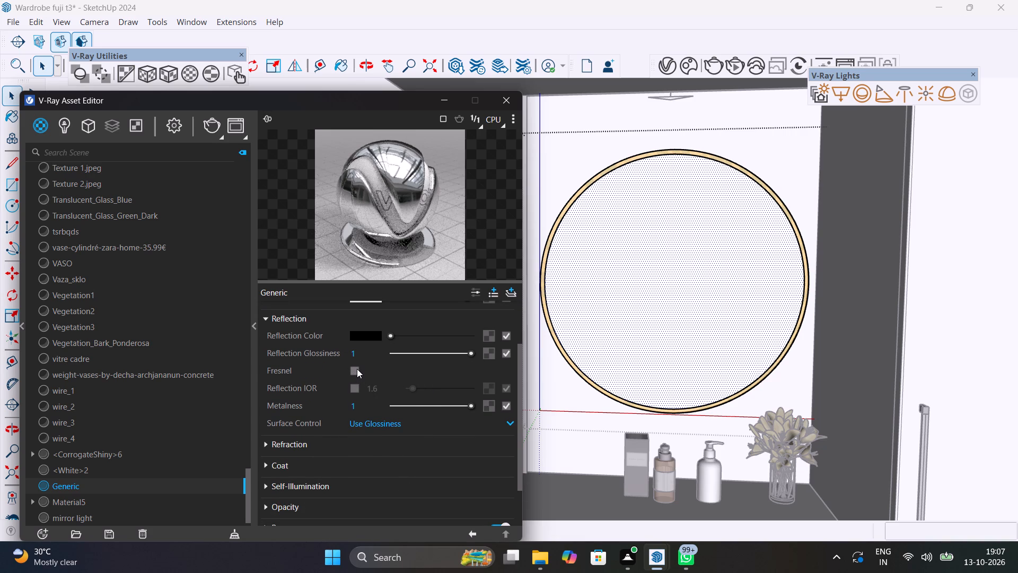
left_click(357, 369)
left_click(357, 369)
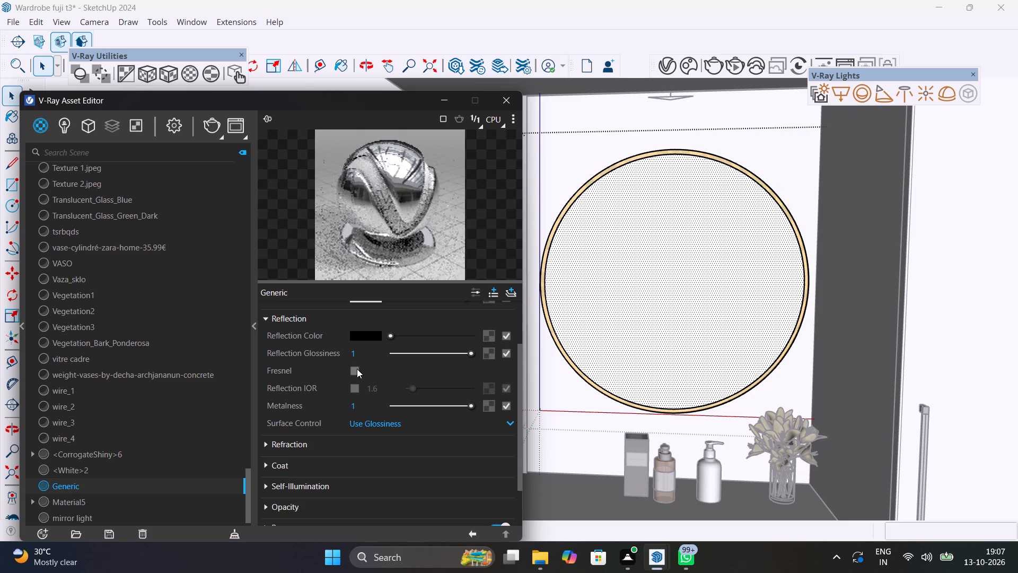
left_click(356, 387)
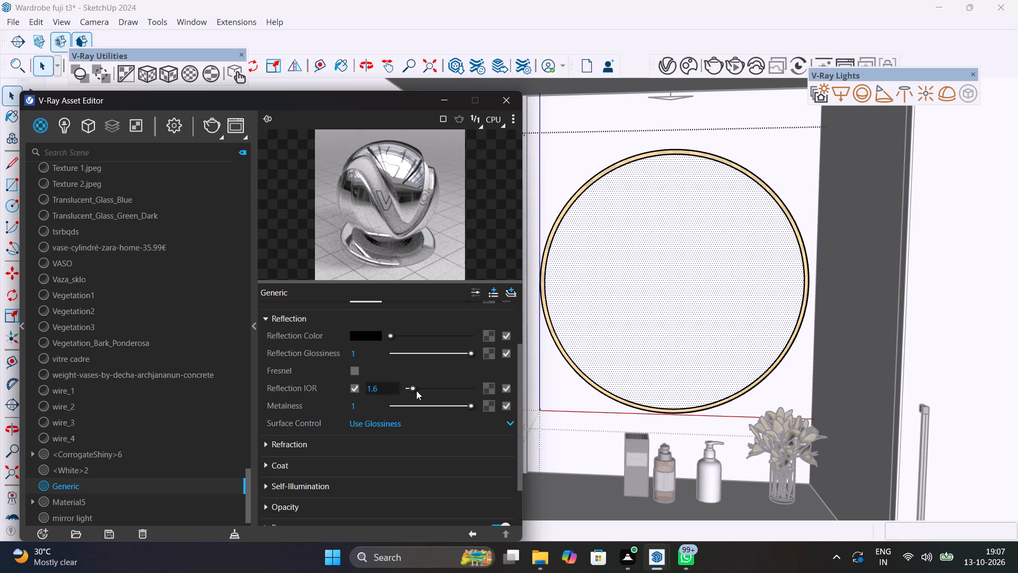
left_click(433, 389)
left_click(443, 388)
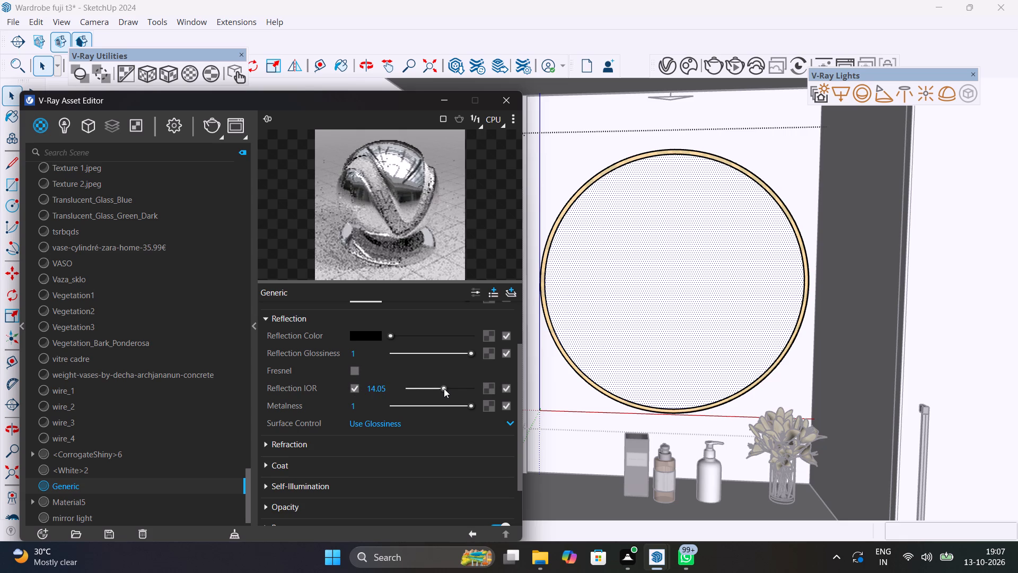
left_click(460, 389)
left_click_drag(468, 389, 468, 389)
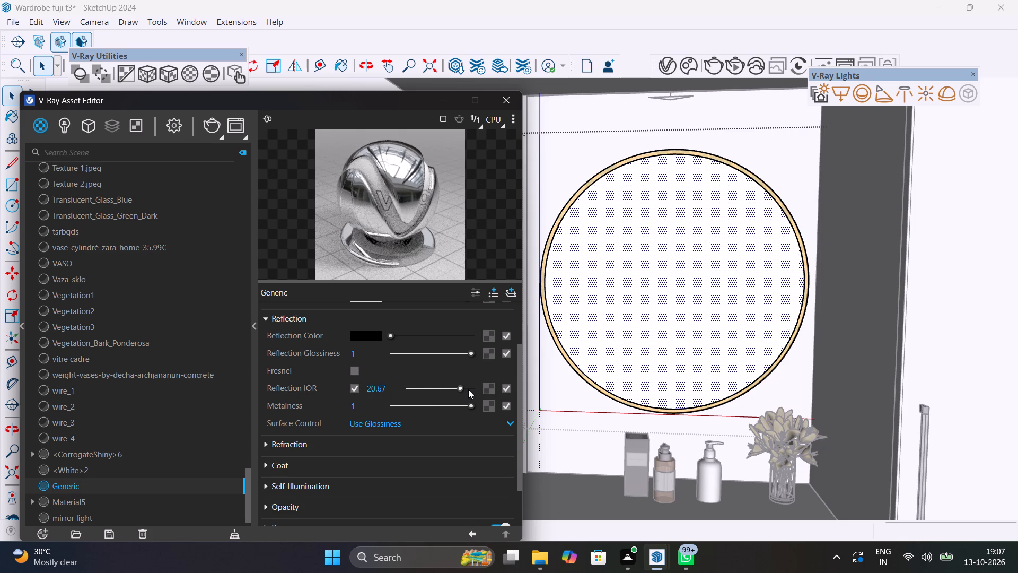
left_click_drag(468, 389, 475, 389)
left_click(475, 387)
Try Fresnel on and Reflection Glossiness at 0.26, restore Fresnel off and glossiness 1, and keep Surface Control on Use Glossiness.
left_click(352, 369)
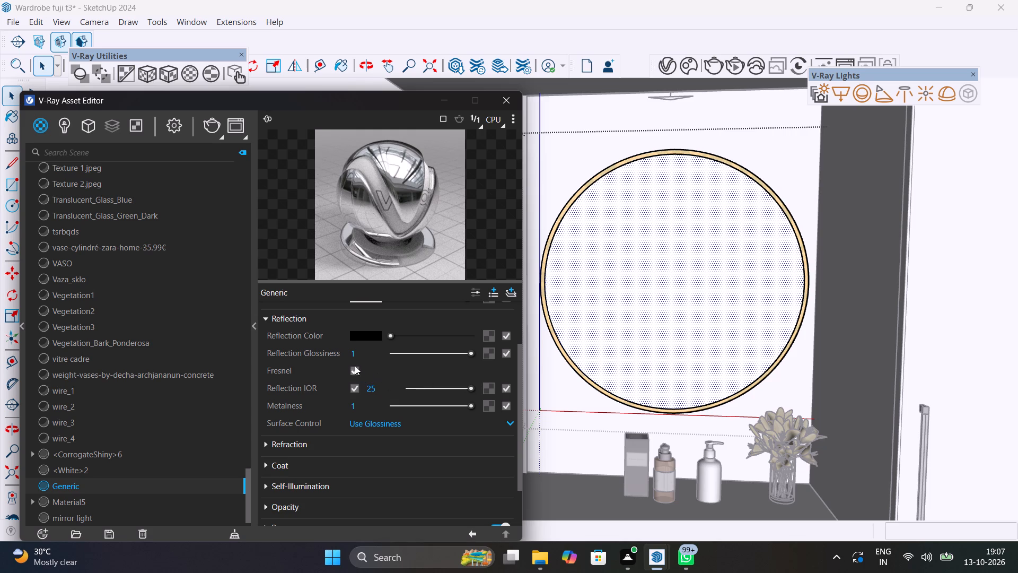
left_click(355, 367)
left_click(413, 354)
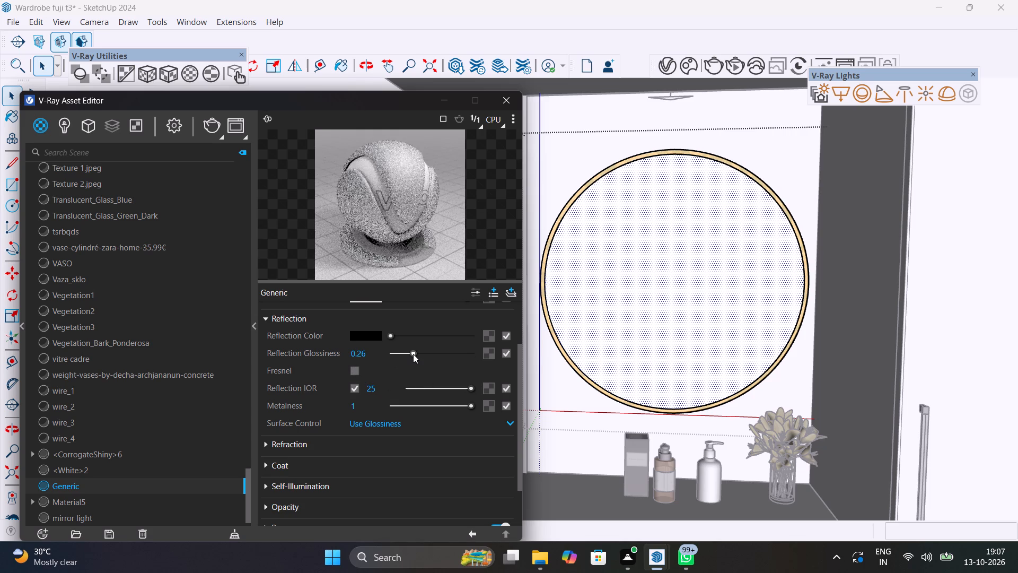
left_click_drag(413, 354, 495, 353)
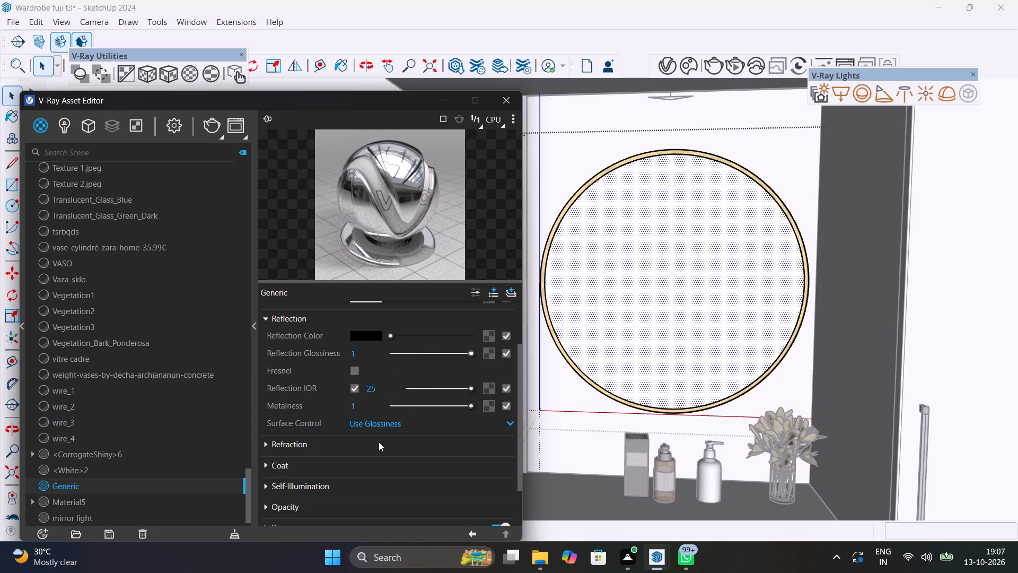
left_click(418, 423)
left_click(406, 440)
Expand the Generic material's refraction settings and set the refraction IOR to 25.
left_click(323, 448)
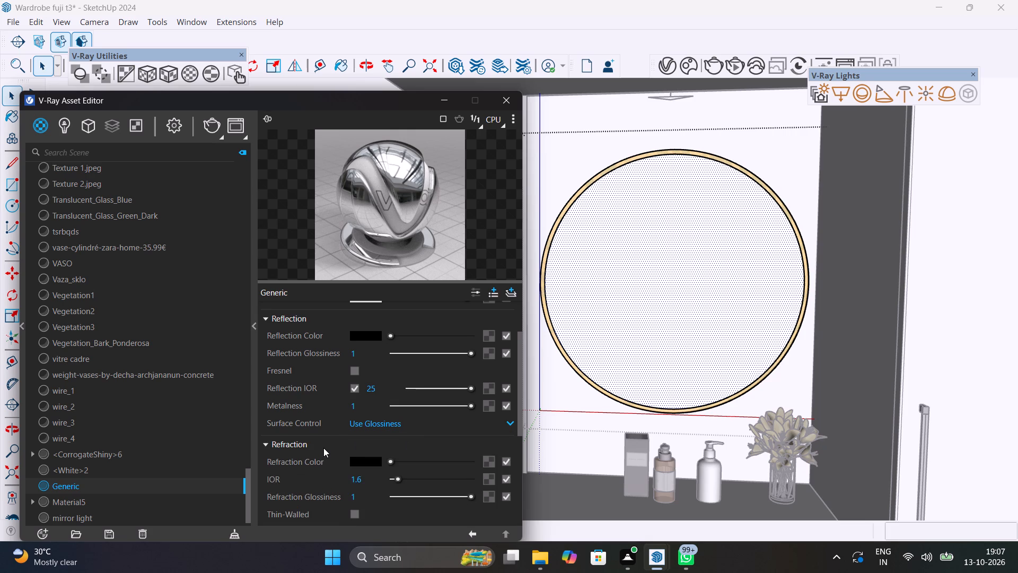
scroll(323, 448, "down", 1)
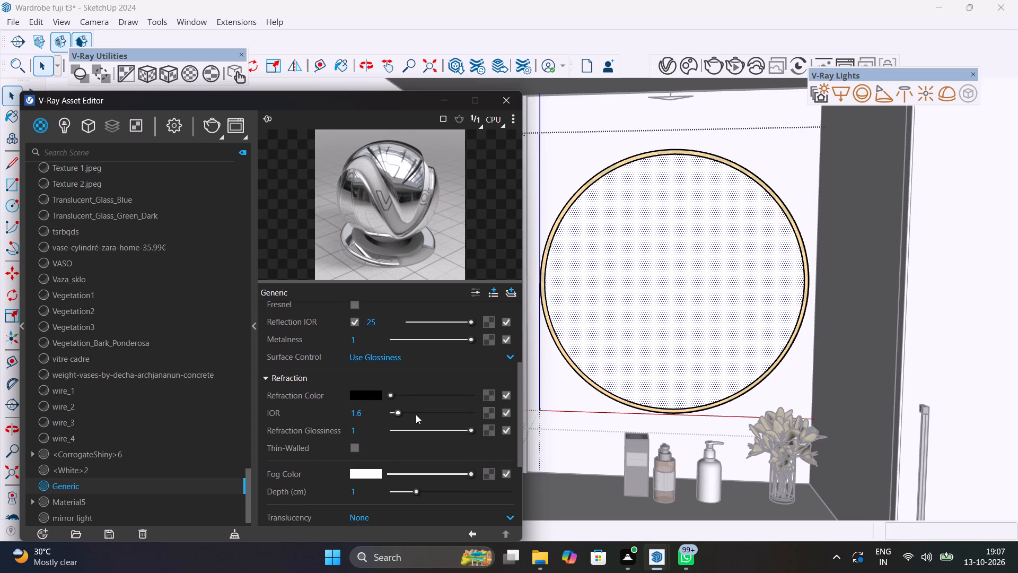
left_click(419, 413)
left_click(434, 412)
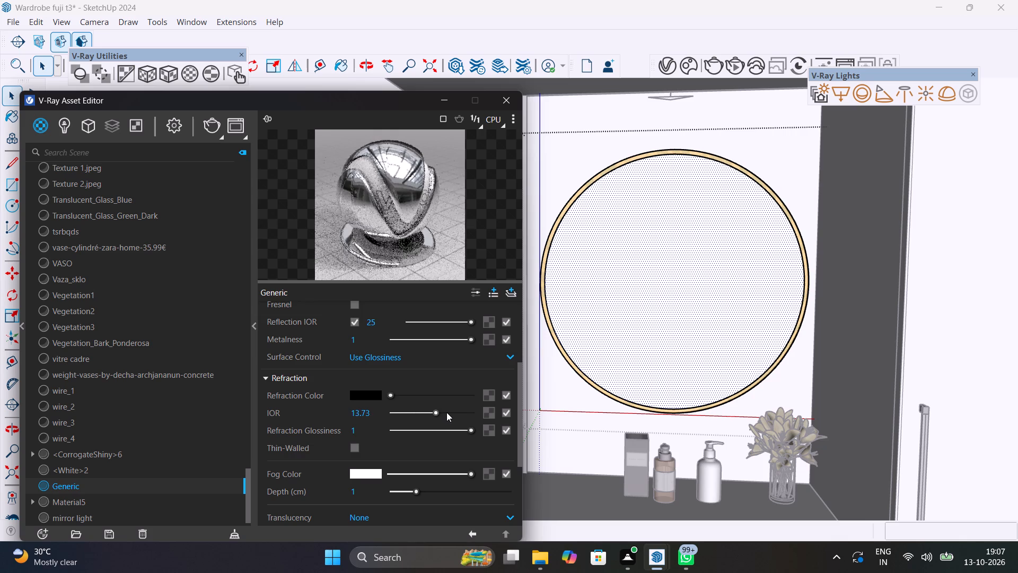
left_click_drag(447, 412, 485, 416)
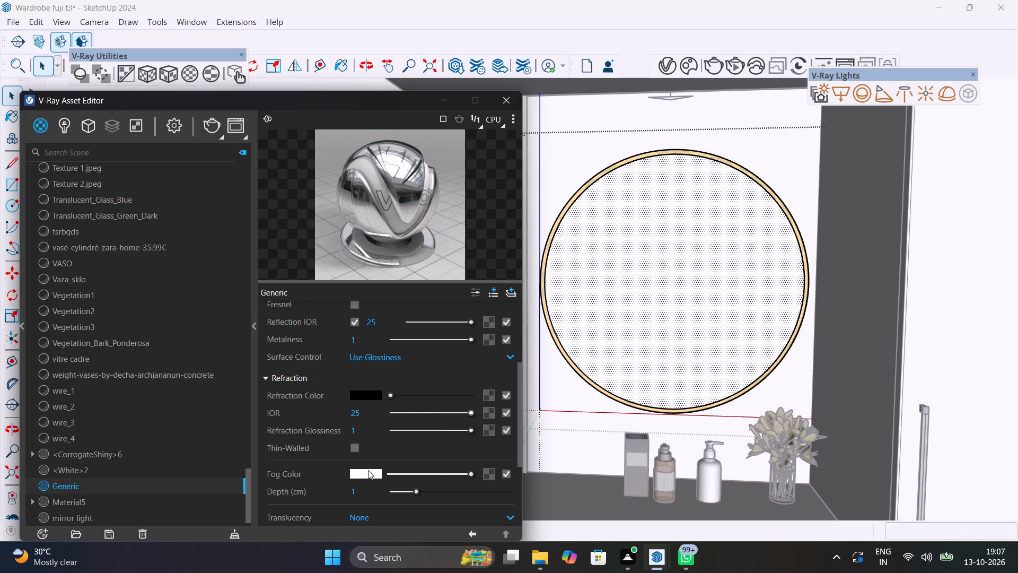
Set the Generic material's refraction color to the saved near-white swatch, RGB 0.976, 0.971, 0.971.
left_click(375, 394)
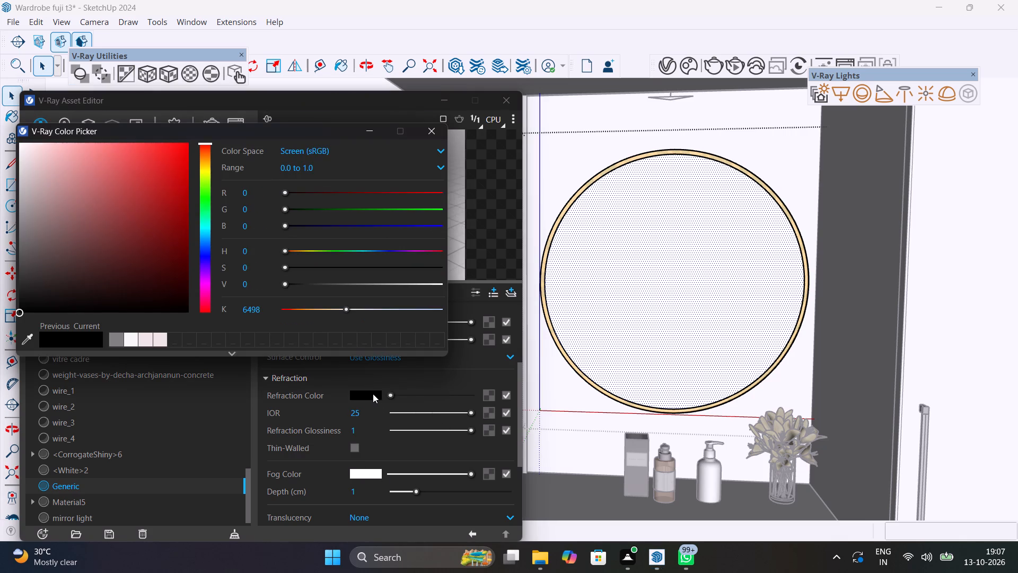
left_click(127, 340)
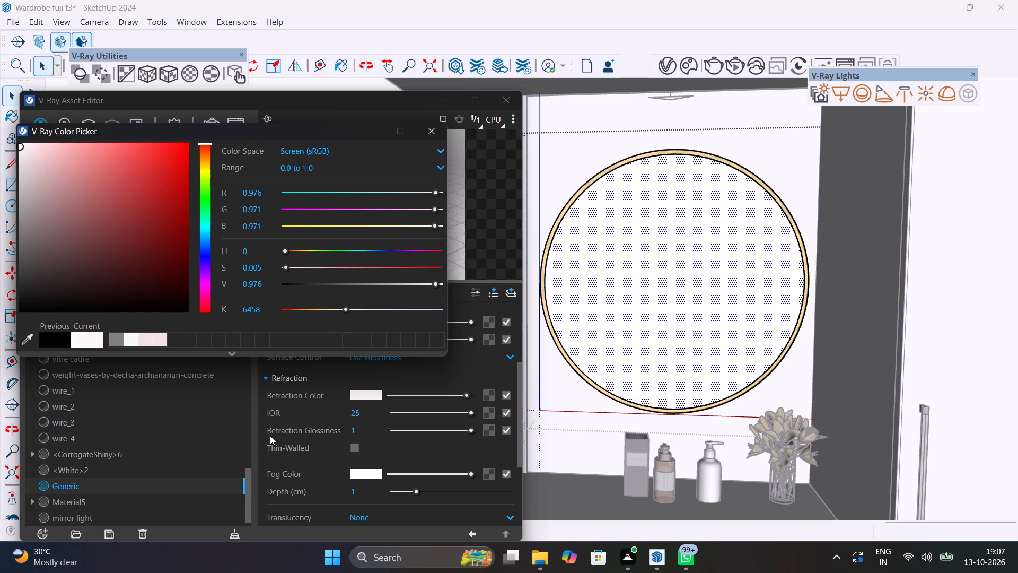
left_click(430, 131)
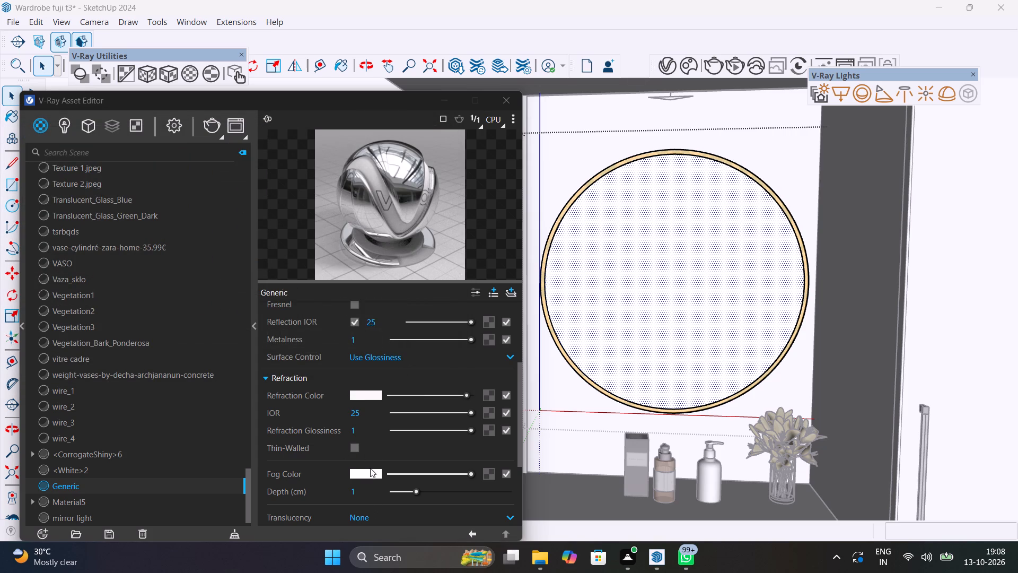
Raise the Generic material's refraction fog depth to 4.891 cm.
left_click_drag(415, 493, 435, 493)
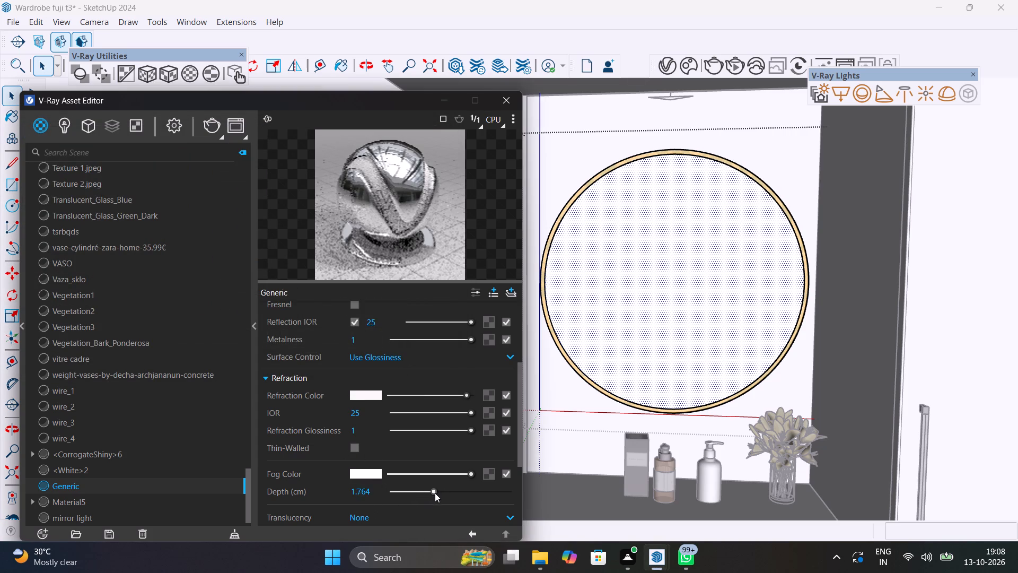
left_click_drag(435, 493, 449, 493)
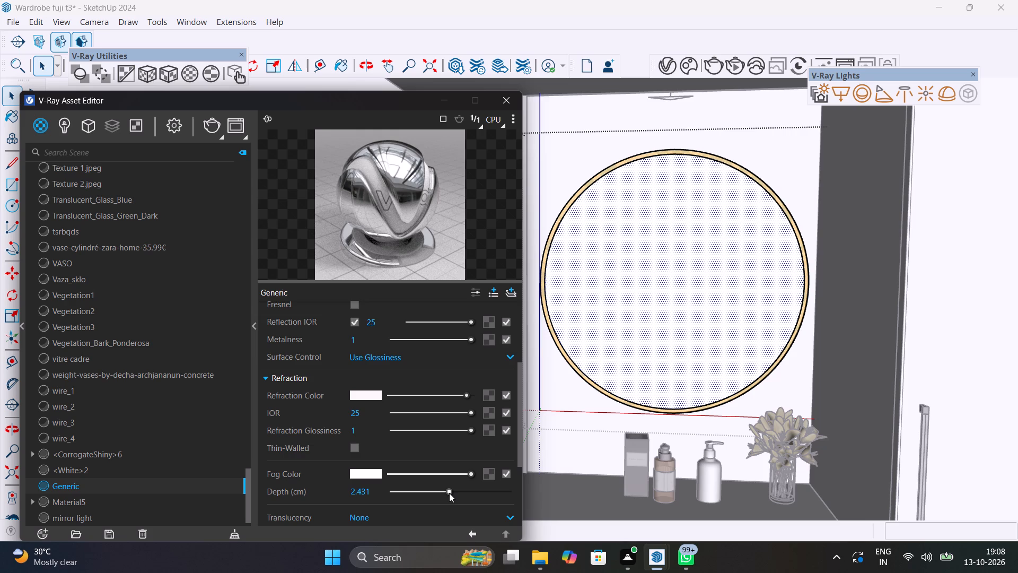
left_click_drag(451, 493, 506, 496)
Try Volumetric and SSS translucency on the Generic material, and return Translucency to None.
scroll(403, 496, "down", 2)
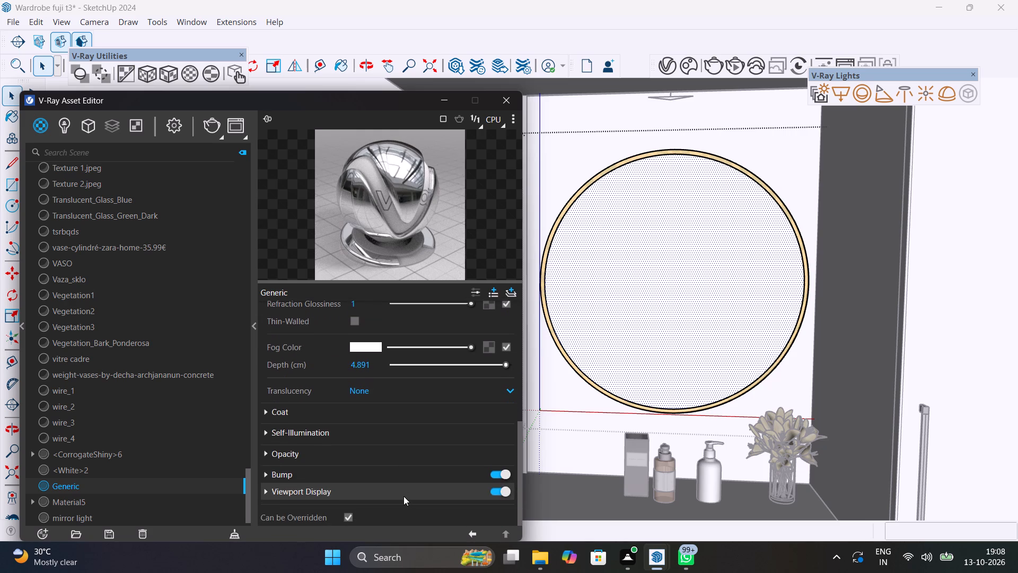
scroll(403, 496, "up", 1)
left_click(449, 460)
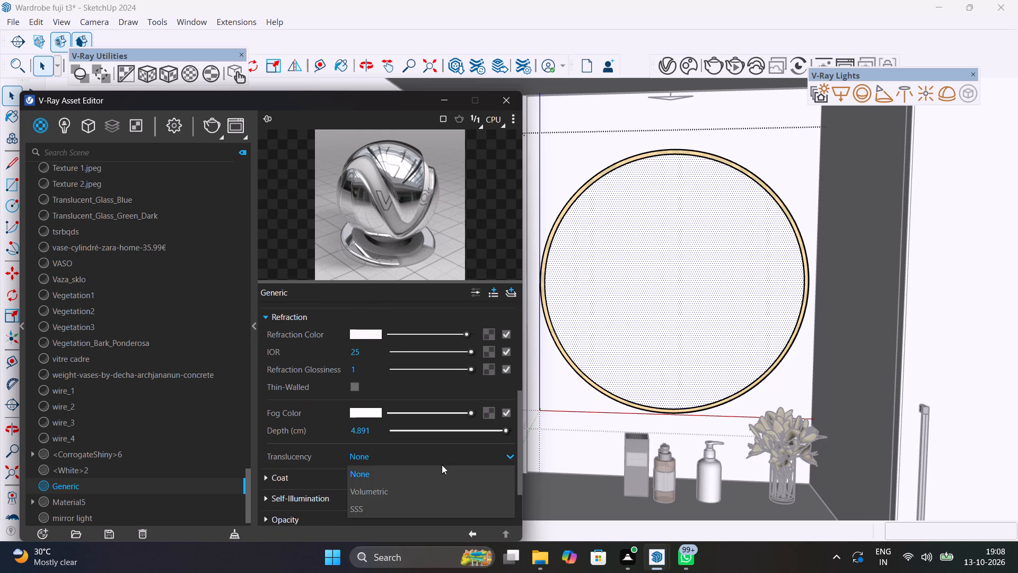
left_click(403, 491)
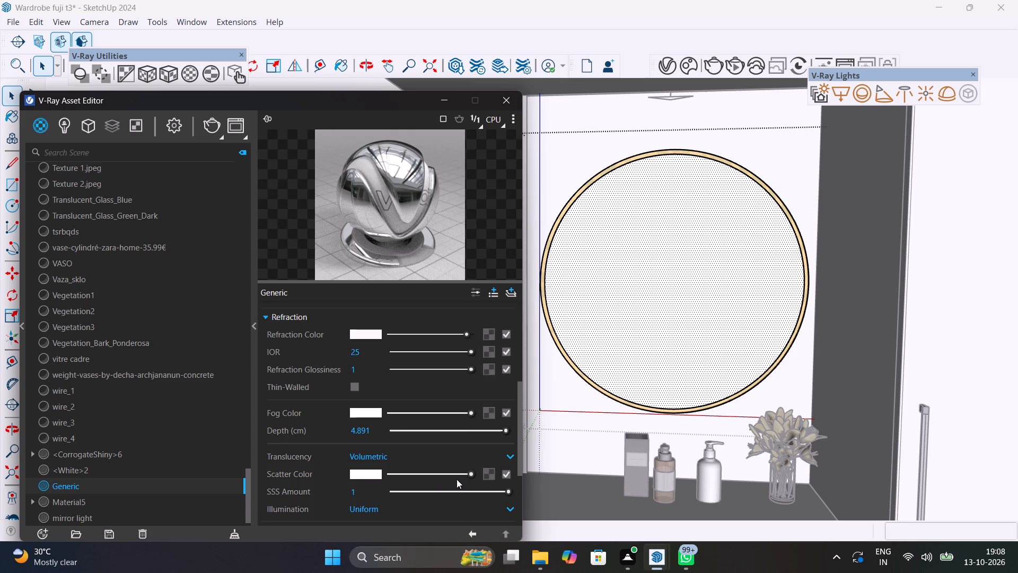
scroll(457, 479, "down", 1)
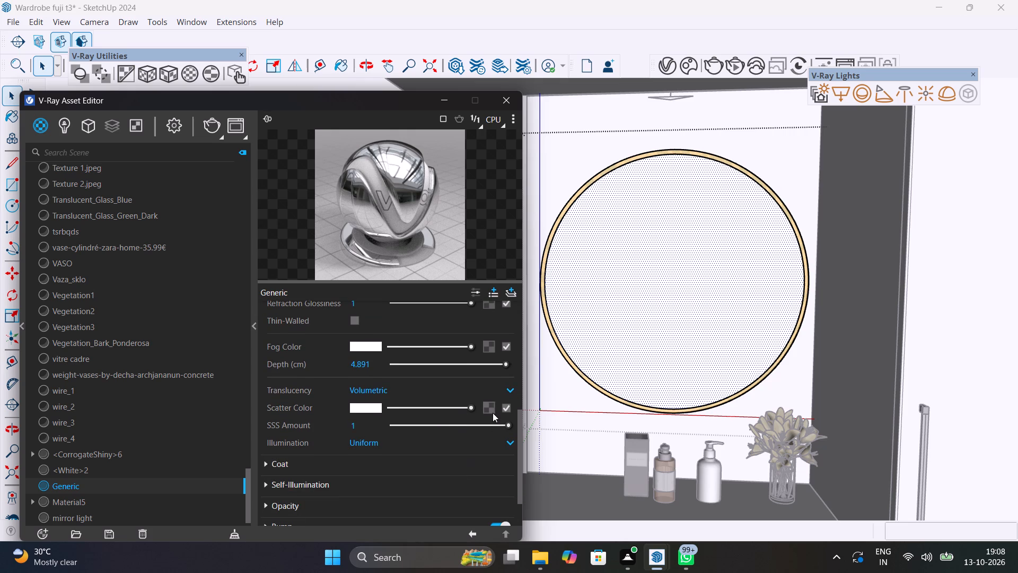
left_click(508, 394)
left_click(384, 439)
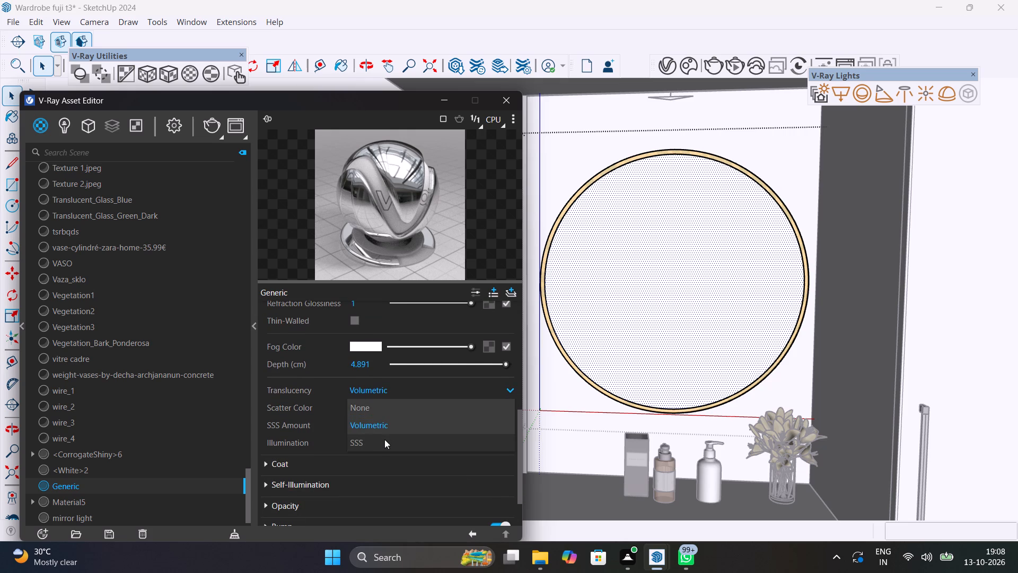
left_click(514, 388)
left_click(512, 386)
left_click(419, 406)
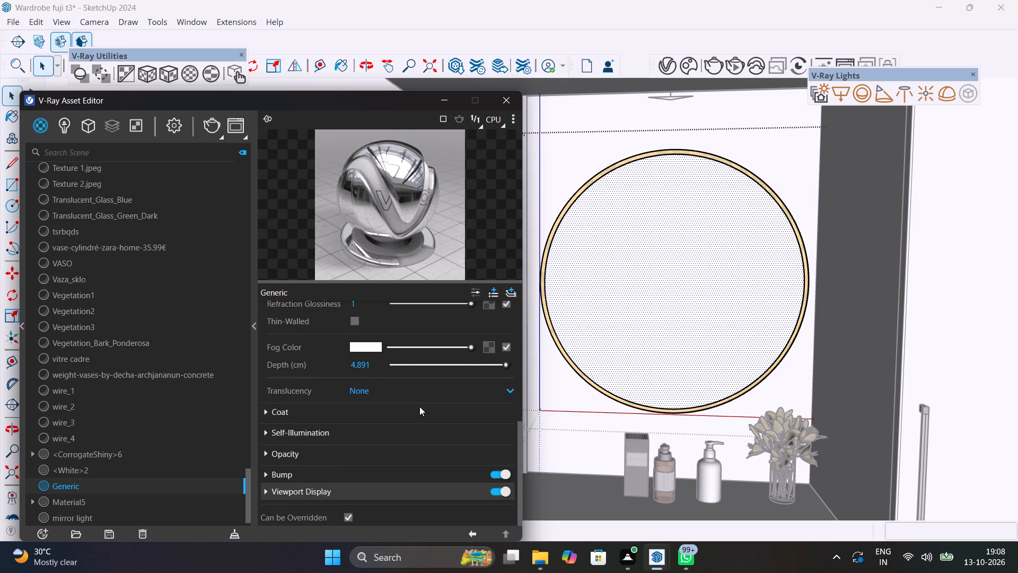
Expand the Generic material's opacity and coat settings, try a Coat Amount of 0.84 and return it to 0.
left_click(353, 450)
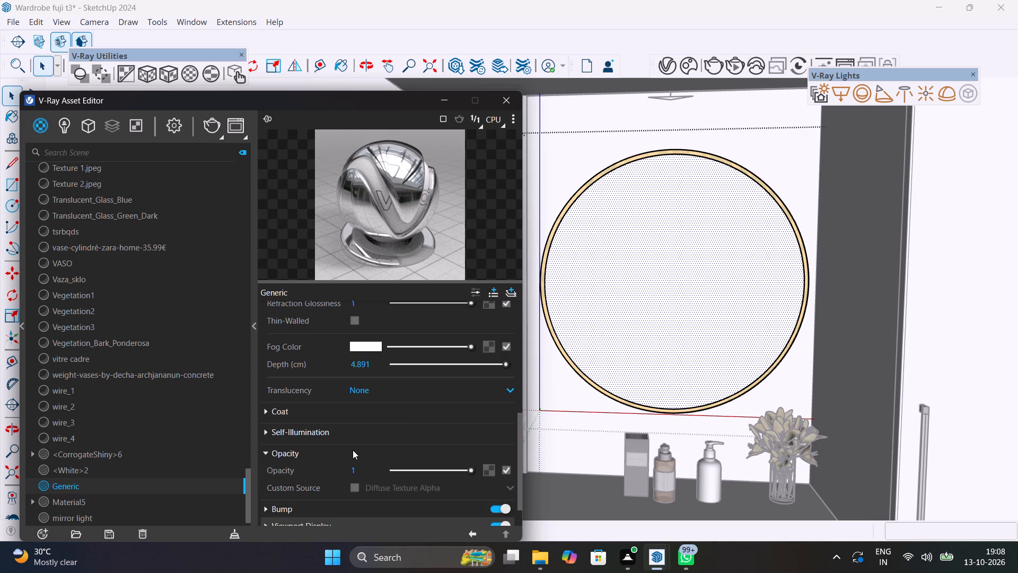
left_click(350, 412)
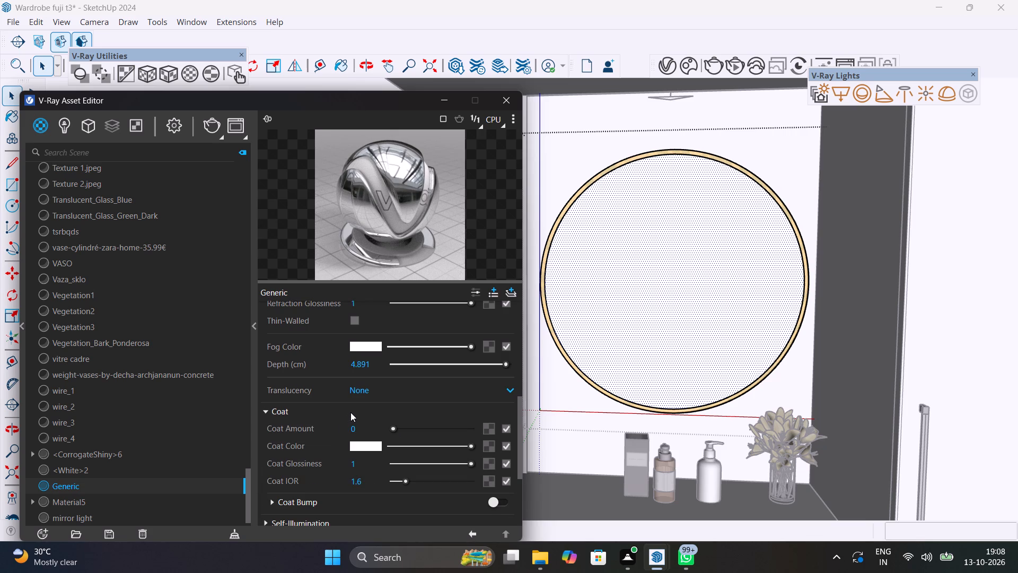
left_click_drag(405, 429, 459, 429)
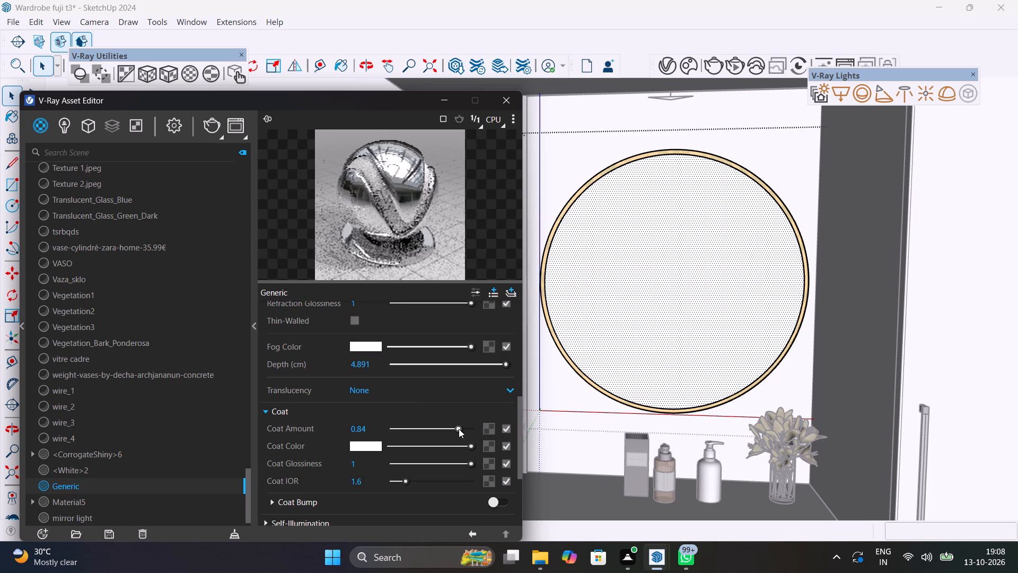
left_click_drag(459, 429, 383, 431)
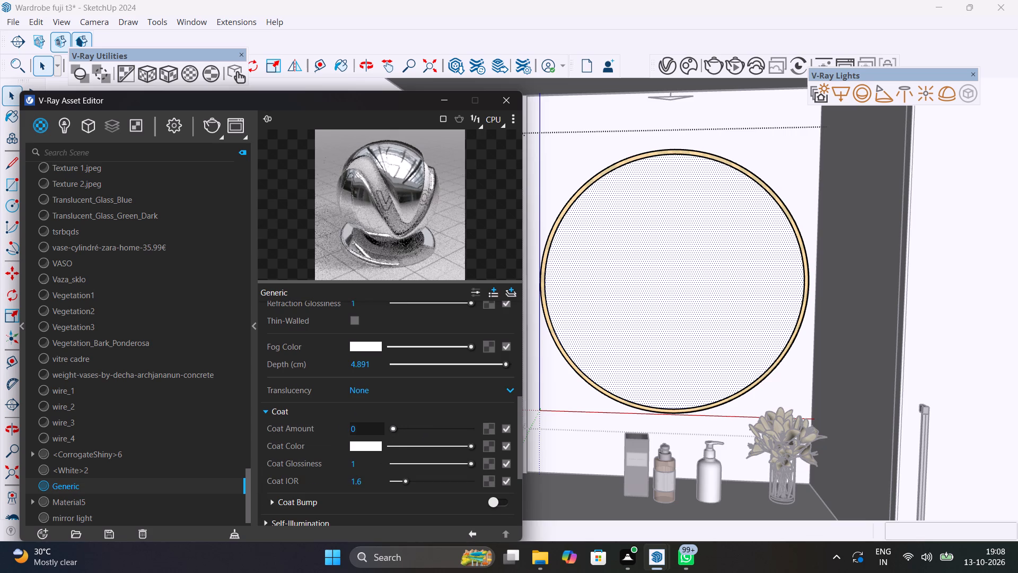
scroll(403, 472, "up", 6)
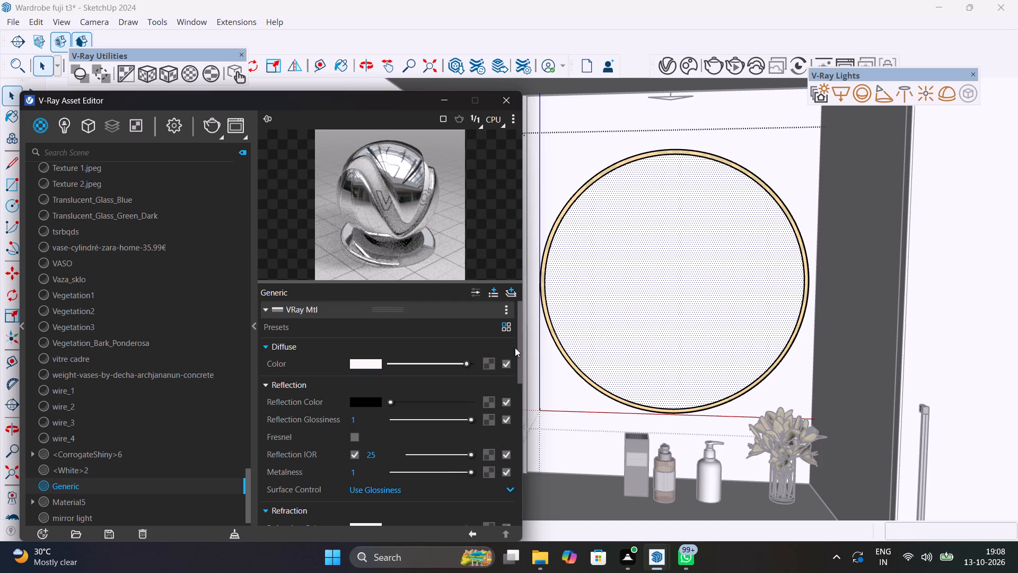
Apply the Generic material to the selected round mirror face.
right_click(205, 486)
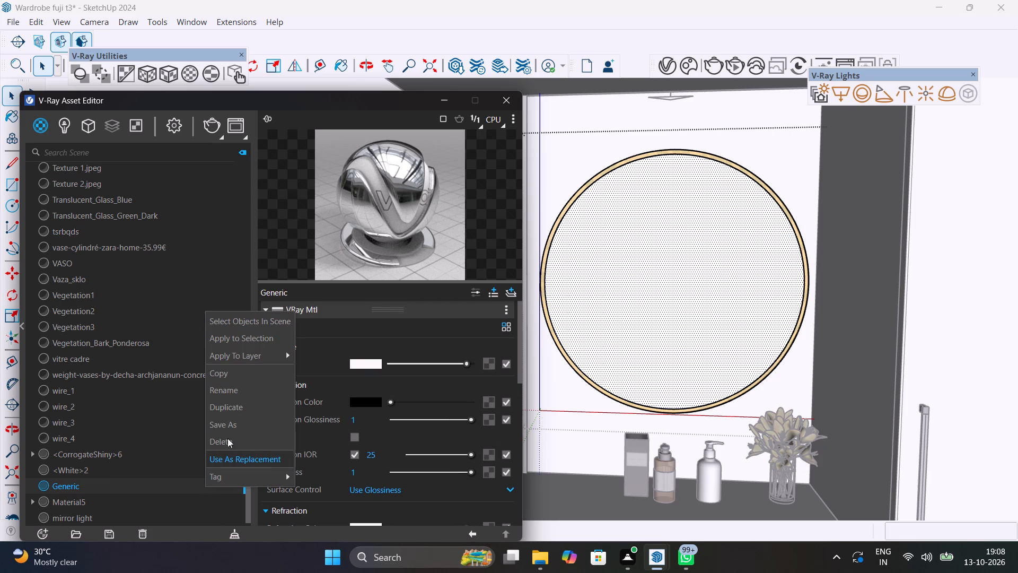
left_click(256, 340)
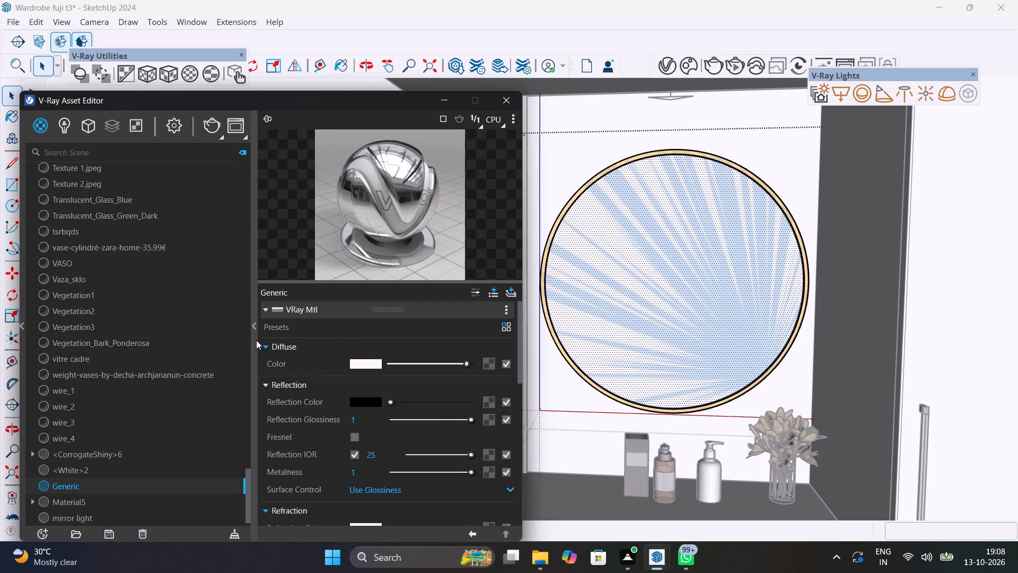
Reduce the Generic material's refraction fog depth to about 0.339 cm.
scroll(350, 506, "down", 4)
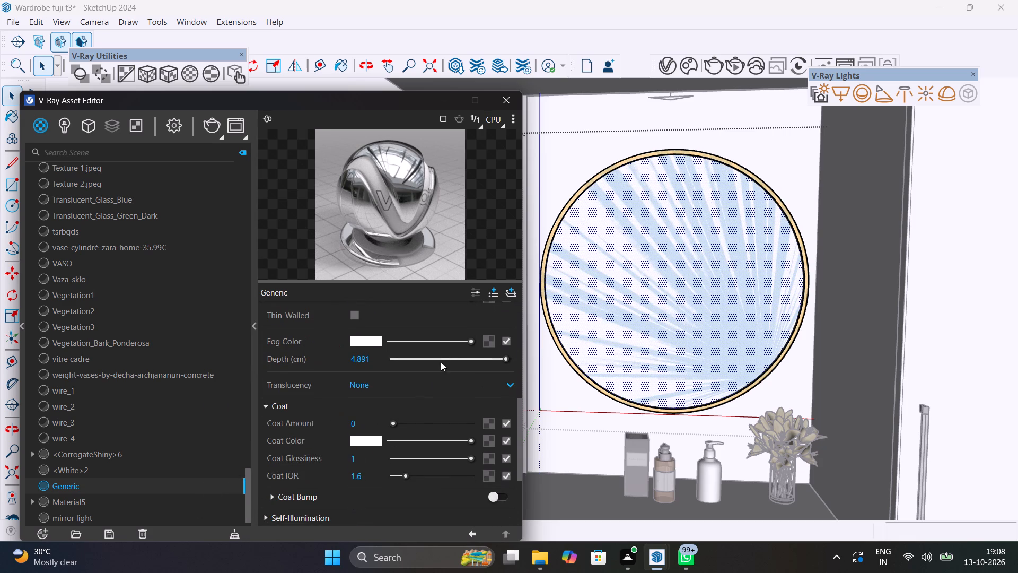
left_click(103, 483)
scroll(360, 374, "up", 4)
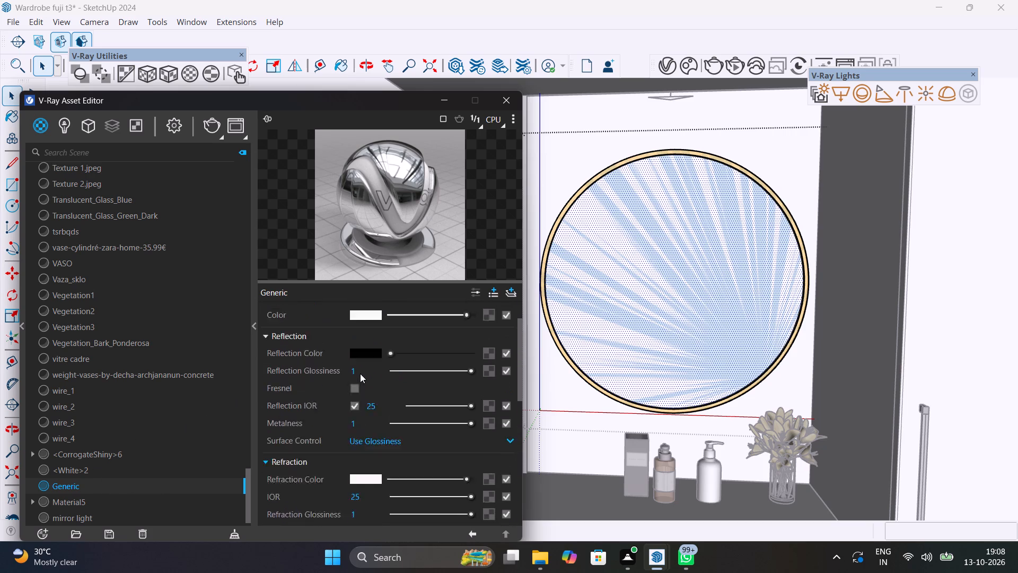
scroll(399, 475, "down", 2)
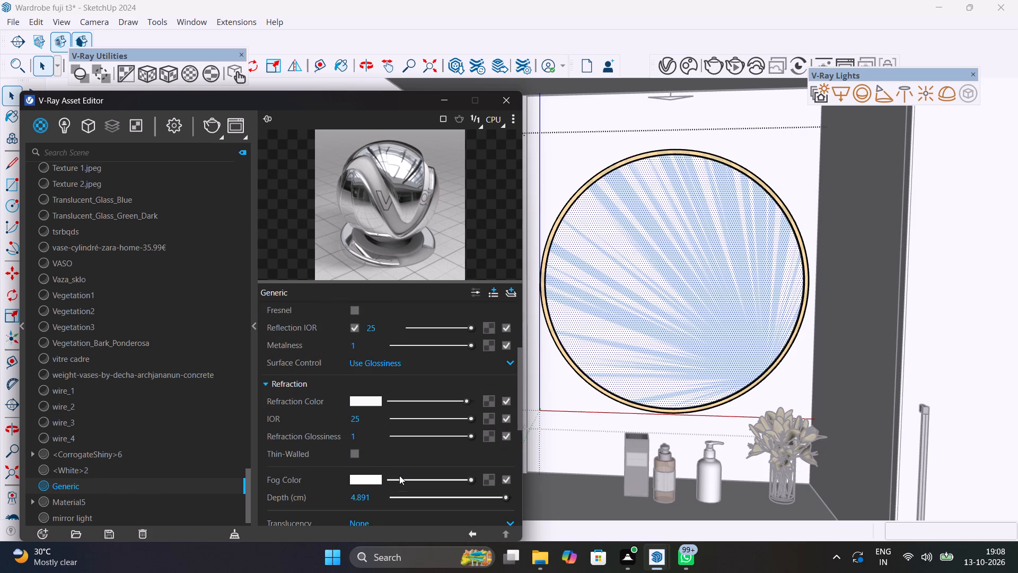
left_click(427, 492)
left_click_drag(424, 494, 393, 497)
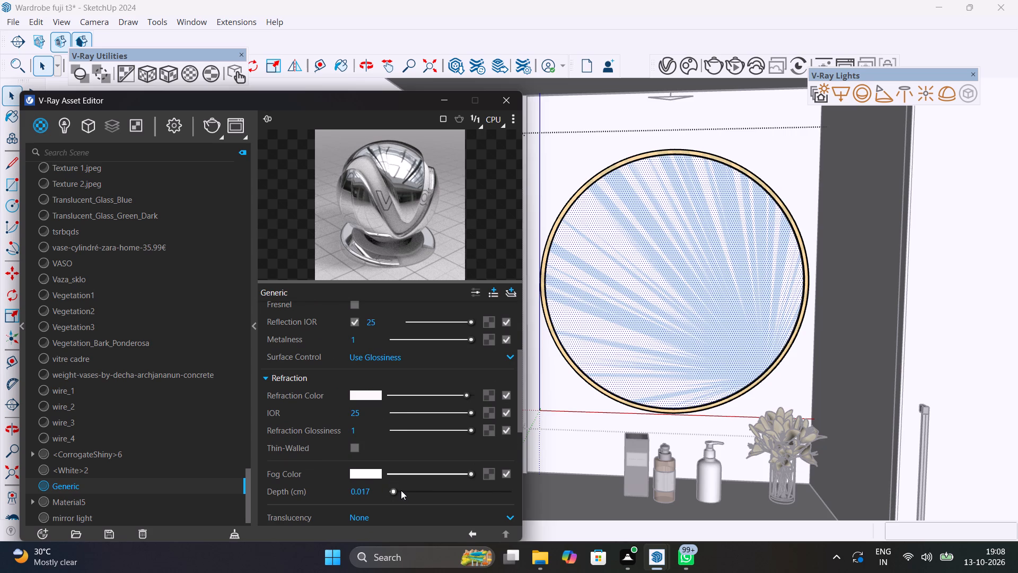
left_click(401, 490)
Lower the Generic material's Reflection IOR to about 15.33.
scroll(432, 437, "up", 2)
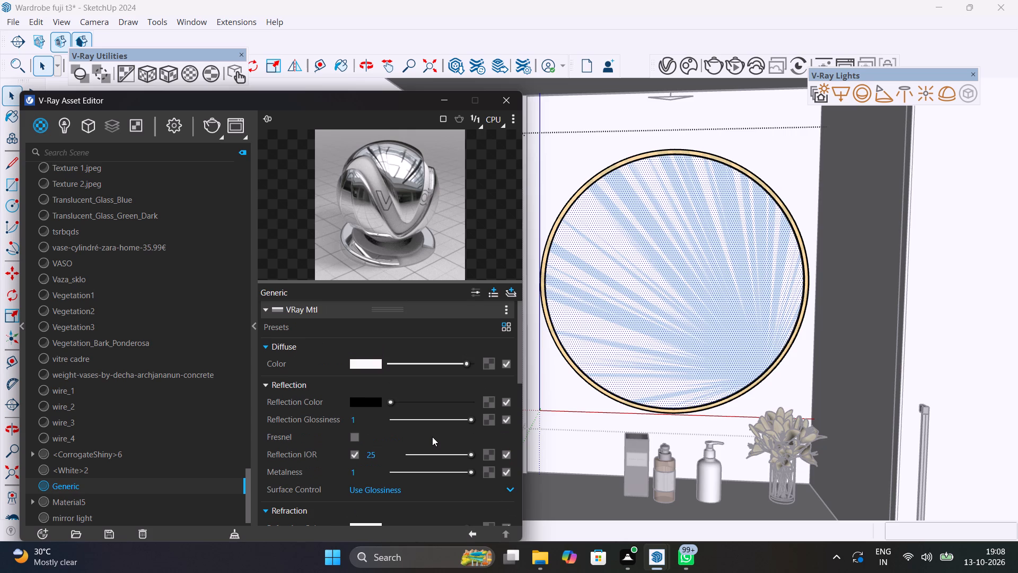
left_click(447, 456)
Set the Generic material's reflection color to the saved near-white swatch, RGB 0.976, 0.971, 0.971.
scroll(400, 403, "up", 2)
left_click(359, 401)
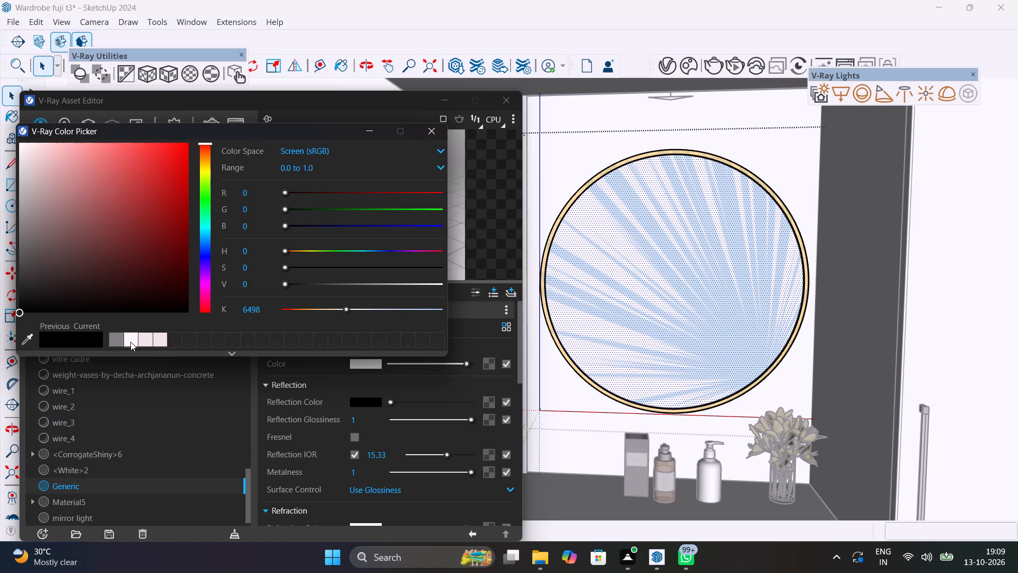
left_click(130, 342)
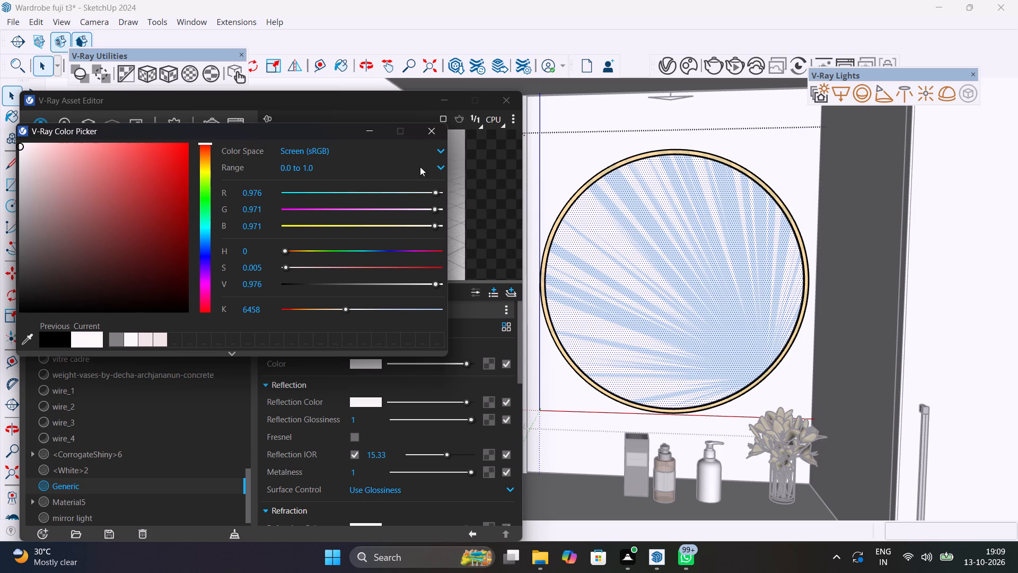
left_click(428, 130)
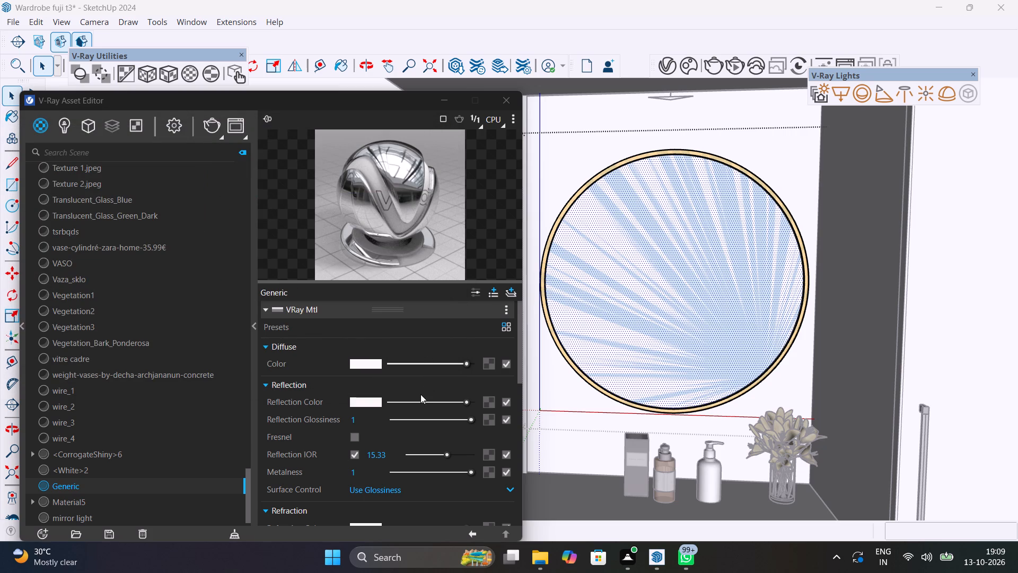
Review the Generic material's reflection, refraction and coat settings, and collapse its VRay Mtl section.
scroll(431, 422, "up", 3)
scroll(434, 386, "down", 3)
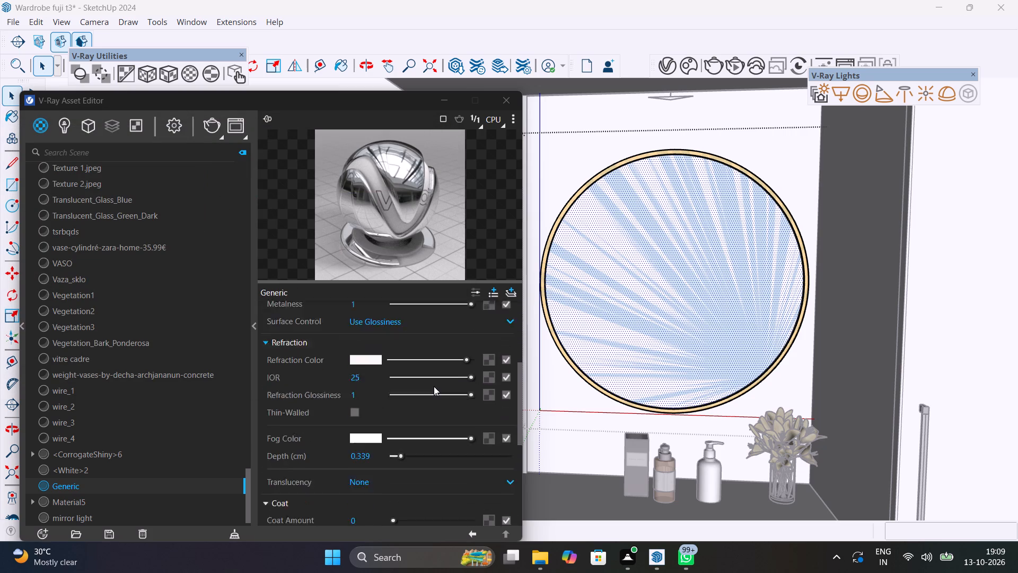
scroll(434, 386, "down", 1)
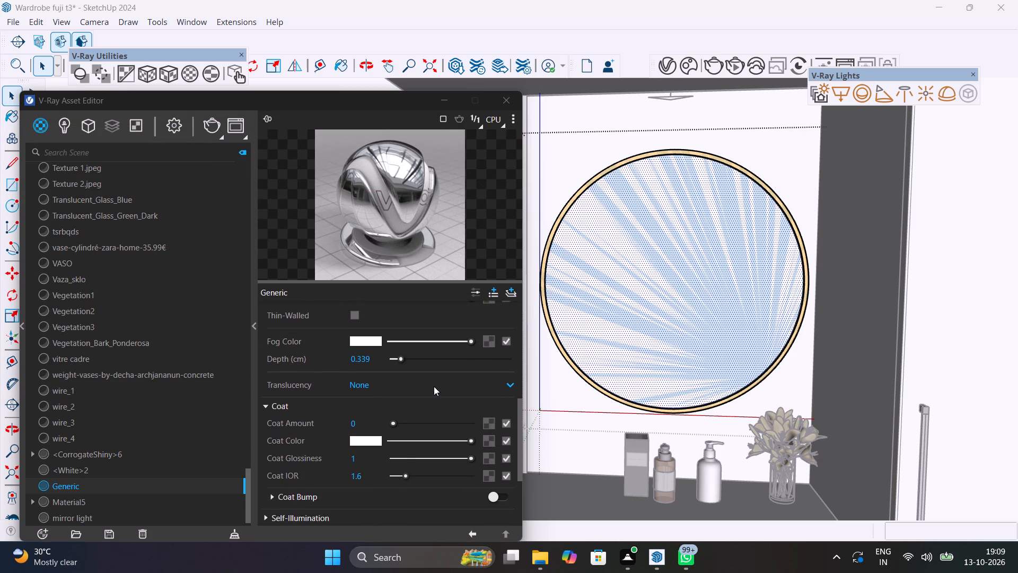
scroll(434, 386, "down", 4)
scroll(434, 386, "up", 18)
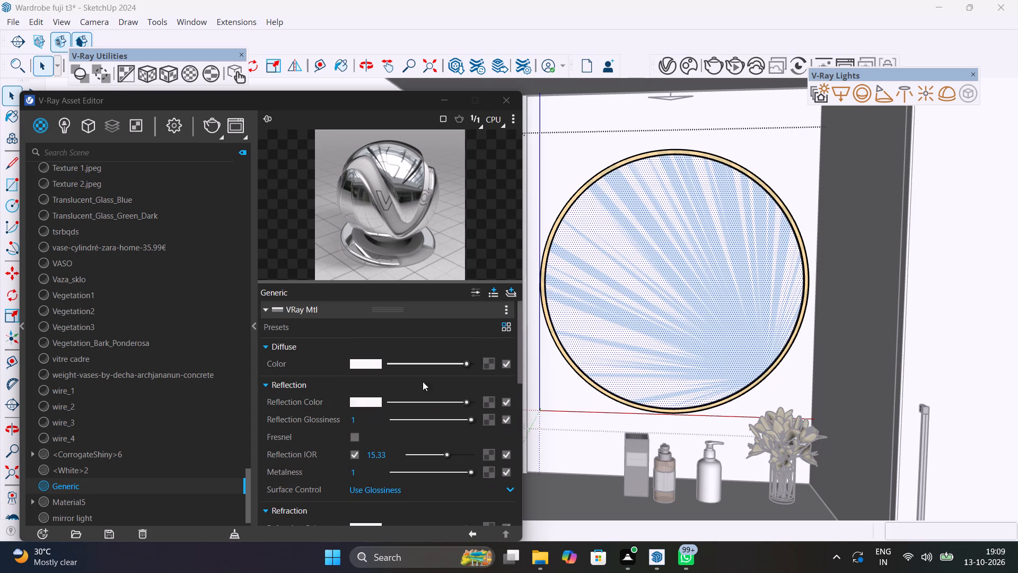
left_click(305, 314)
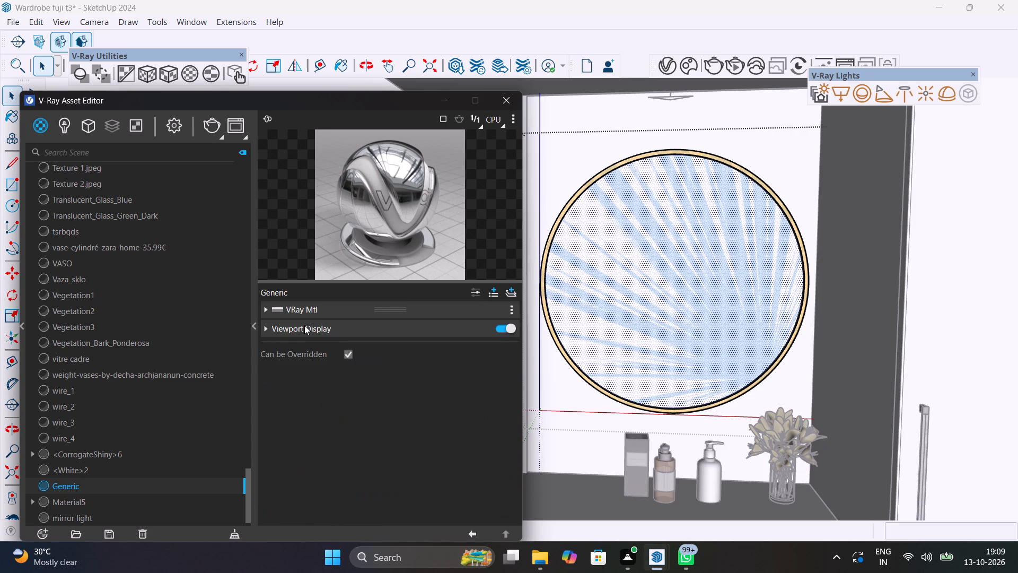
Rename the Generic material as mirror.
left_click(304, 325)
left_click(304, 325)
left_click(309, 318)
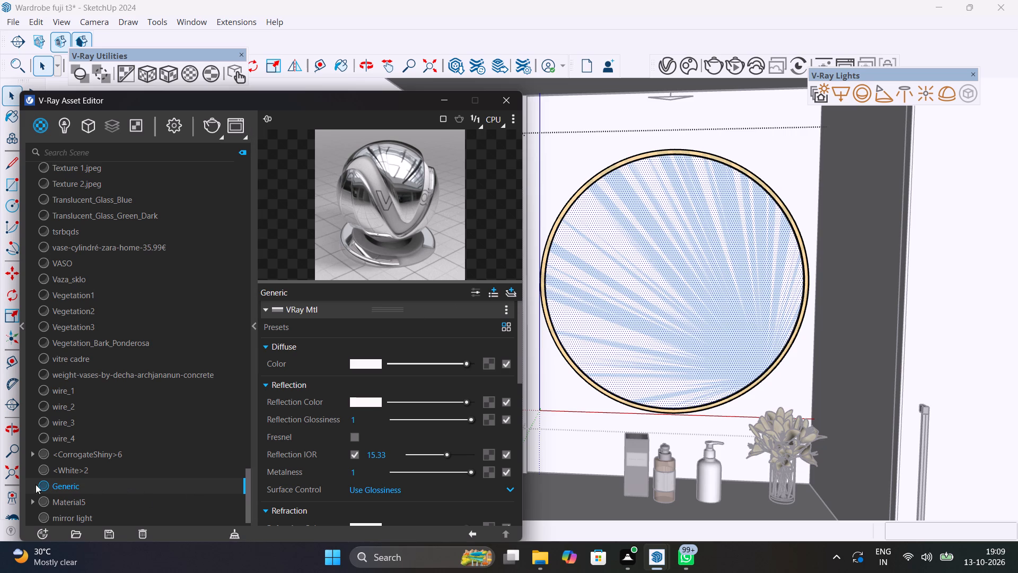
right_click(59, 483)
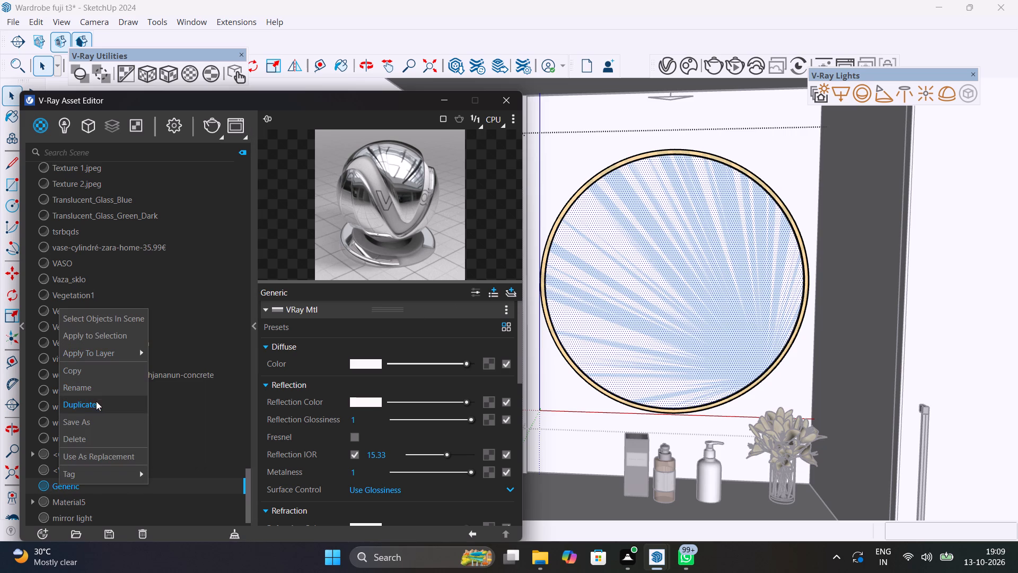
left_click(100, 391)
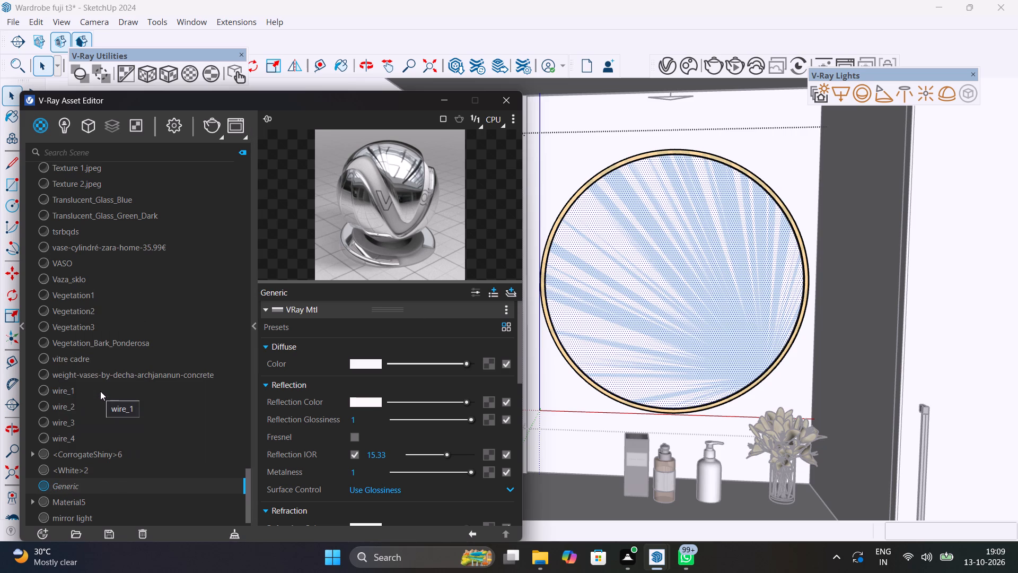
key("BackSpace")
key("BackSpace")
key("BackSpace")
key("BackSpace")
key("BackSpace")
key("BackSpace")
key("BackSpace")
key("BackSpace")
key("BackSpace")
key("BackSpace")
key("BackSpace")
key("BackSpace")
key("BackSpace")
key("BackSpace")
key("BackSpace")
key("BackSpace")
type("mirr")
type("or")
key("Return")
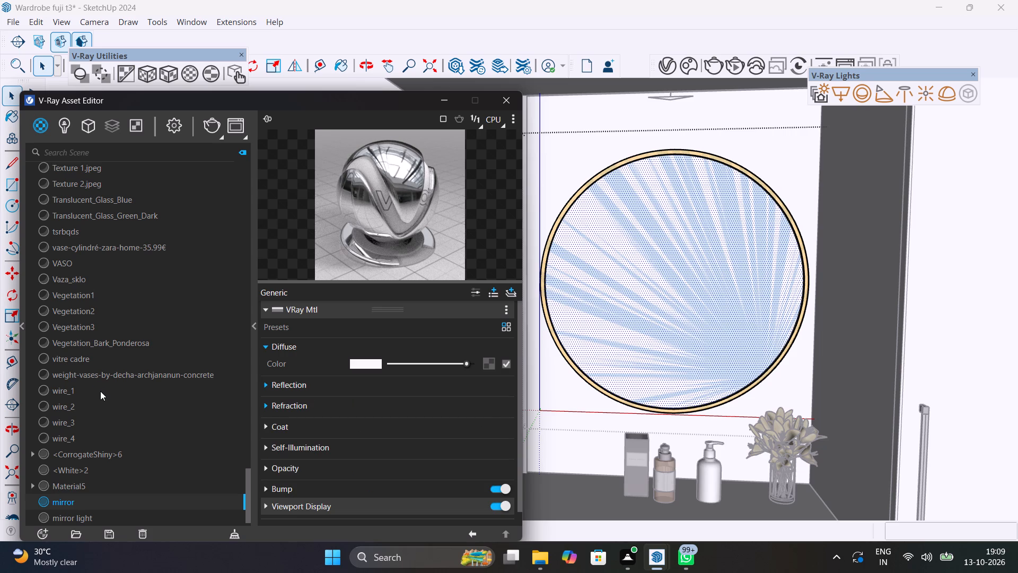
Run a test render of the dressing-table area, inspect the round mirror and its glowing ring, and stop and close it.
left_click(215, 128)
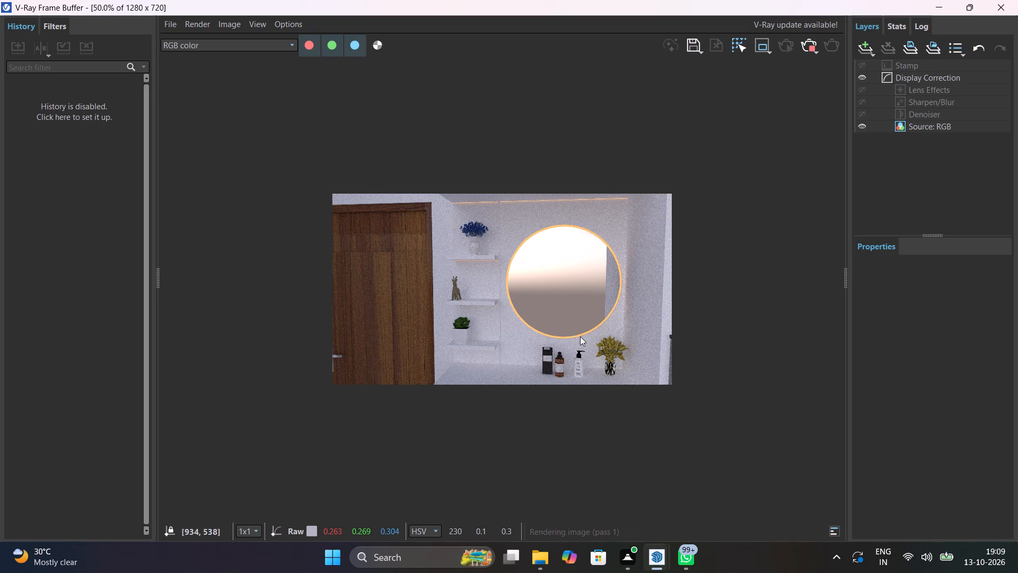
scroll(580, 336, "down", 3)
scroll(527, 310, "up", 6)
scroll(527, 310, "down", 1)
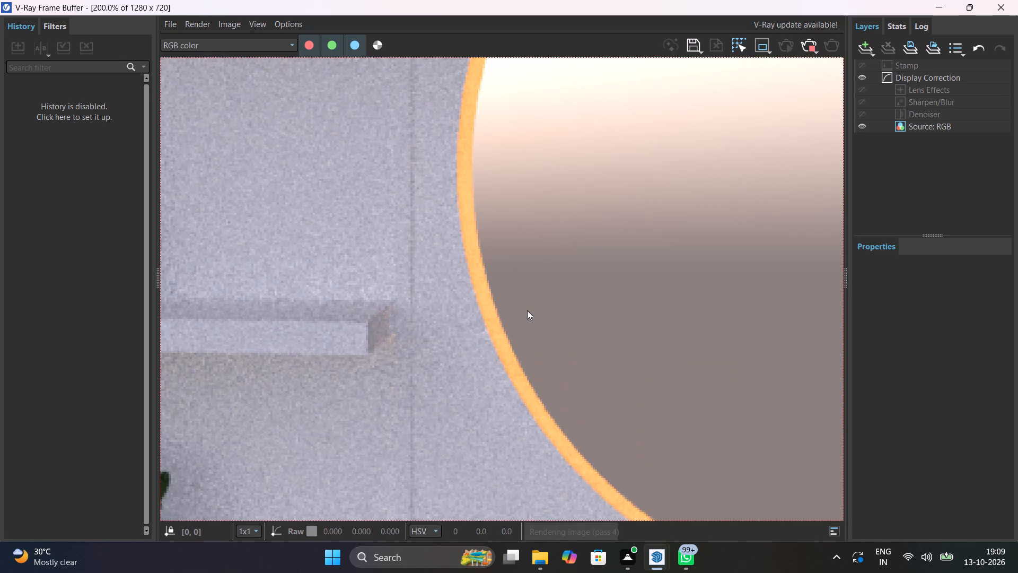
scroll(527, 310, "down", 1)
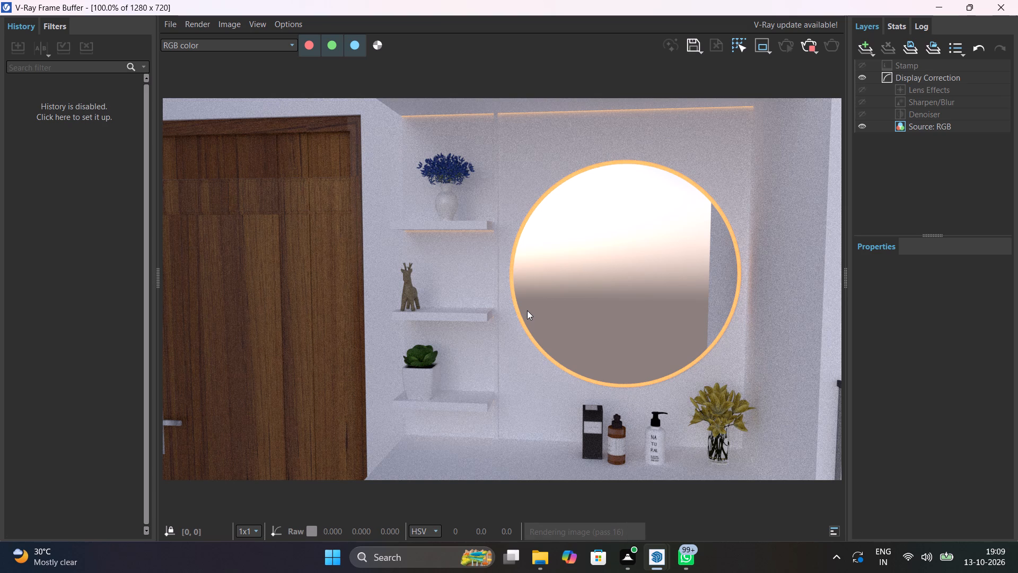
scroll(527, 310, "down", 1)
scroll(527, 310, "up", 1)
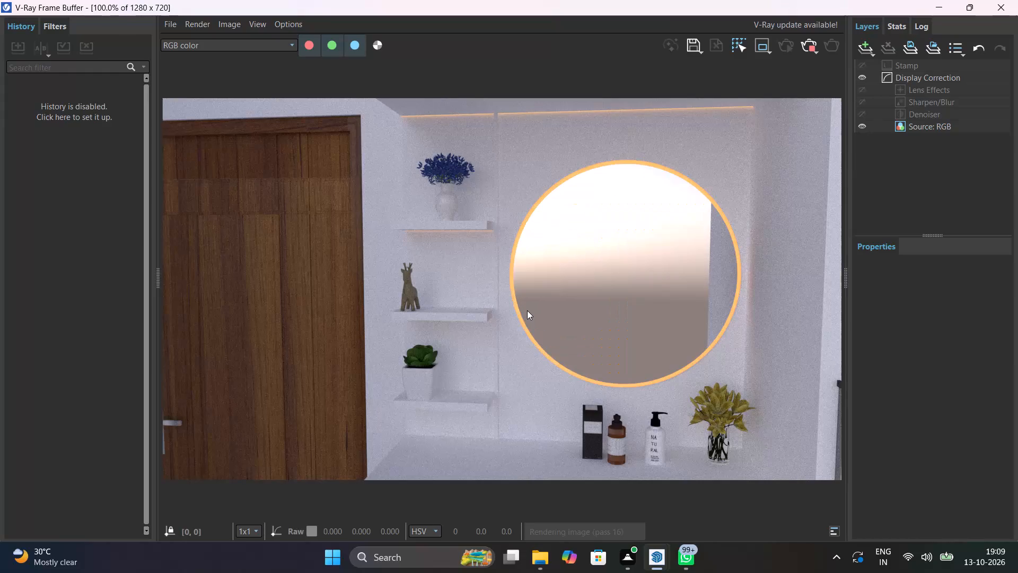
scroll(527, 310, "down", 1)
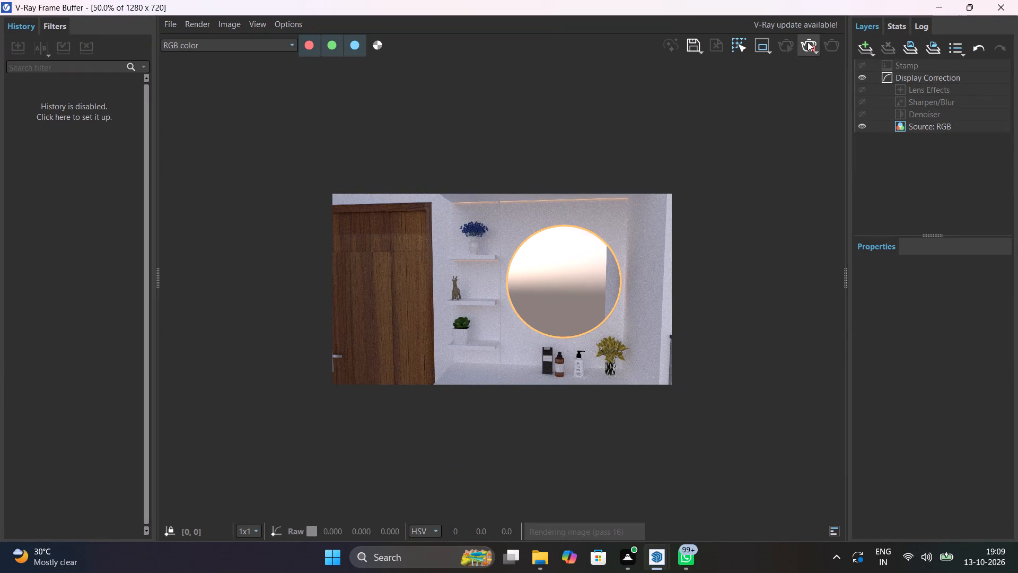
left_click(810, 42)
left_click(1017, 0)
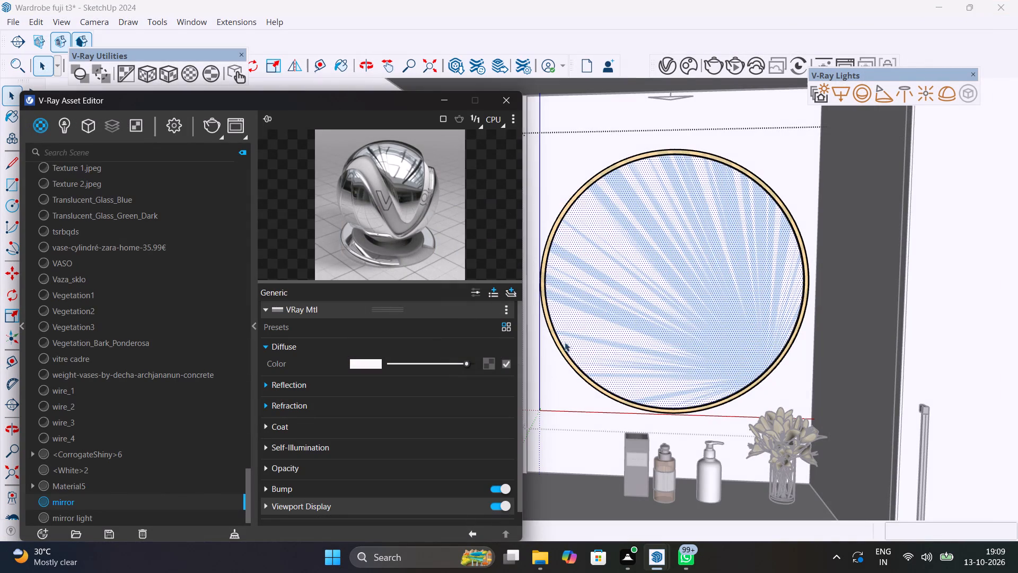
Adjust the mirror material's reflection: light grey reflection color, glossiness 1, reflection IOR 9.13 and metalness 1.
scroll(445, 397, "down", 1)
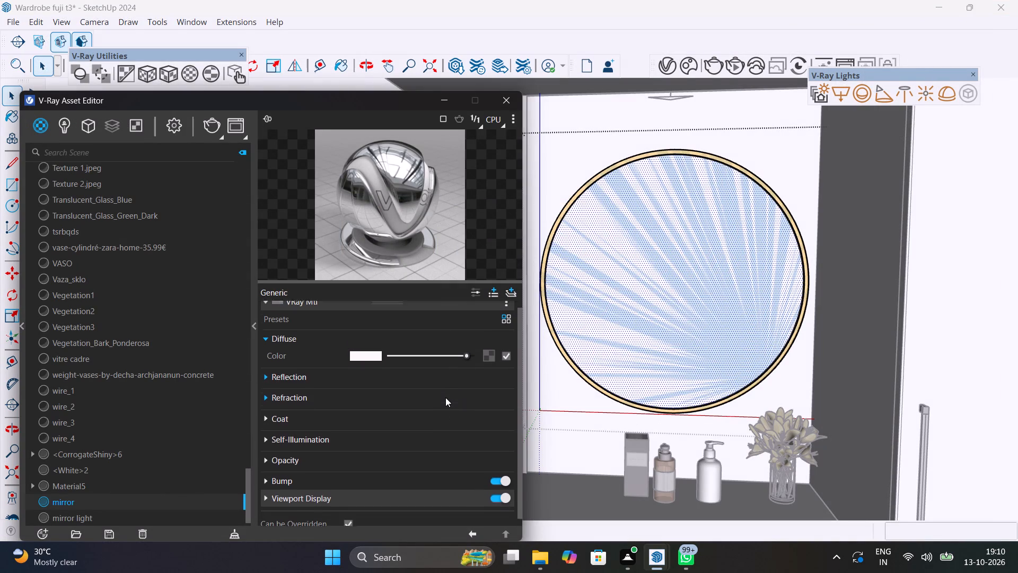
scroll(445, 397, "down", 5)
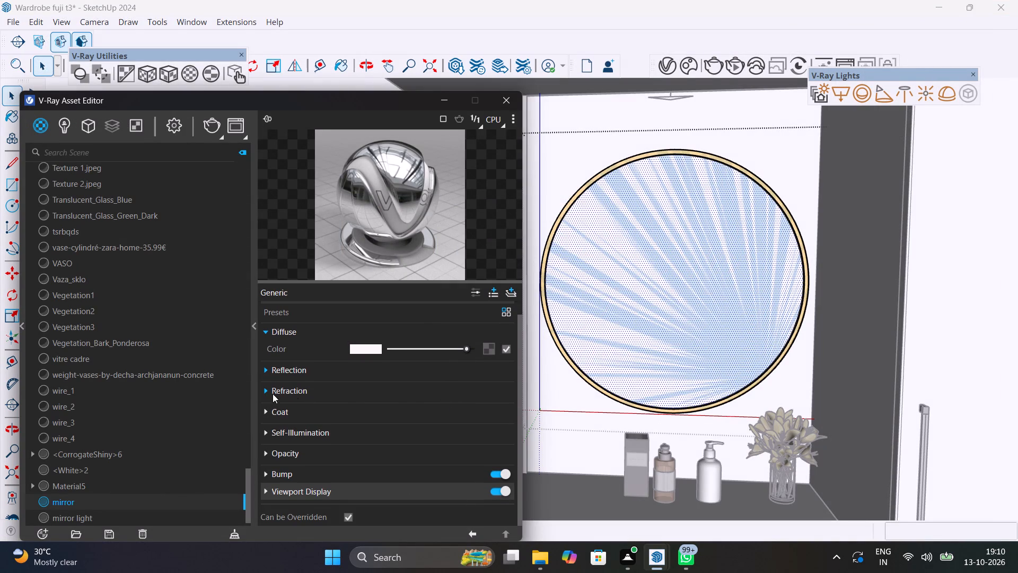
left_click(316, 370)
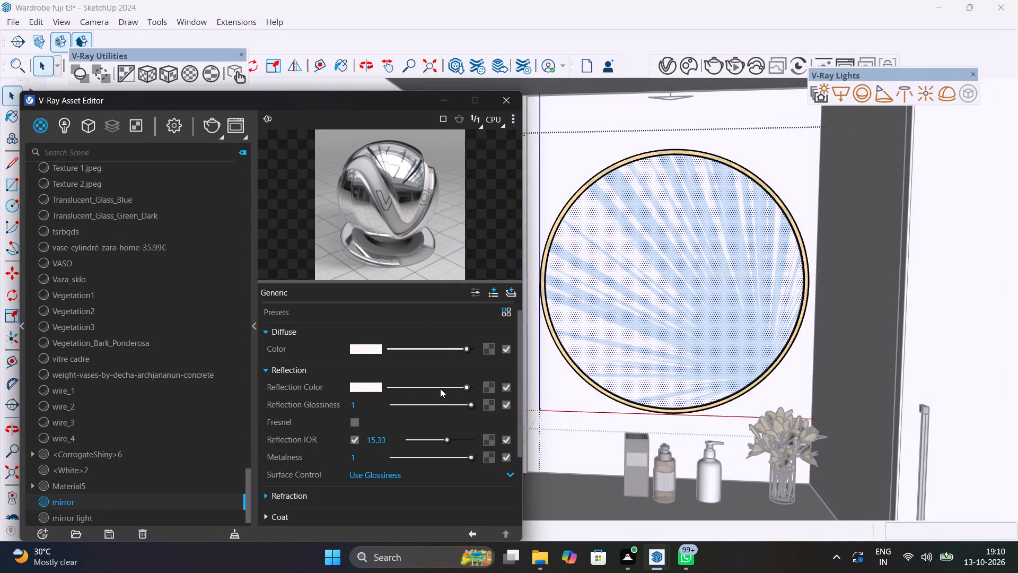
left_click(441, 388)
left_click(442, 406)
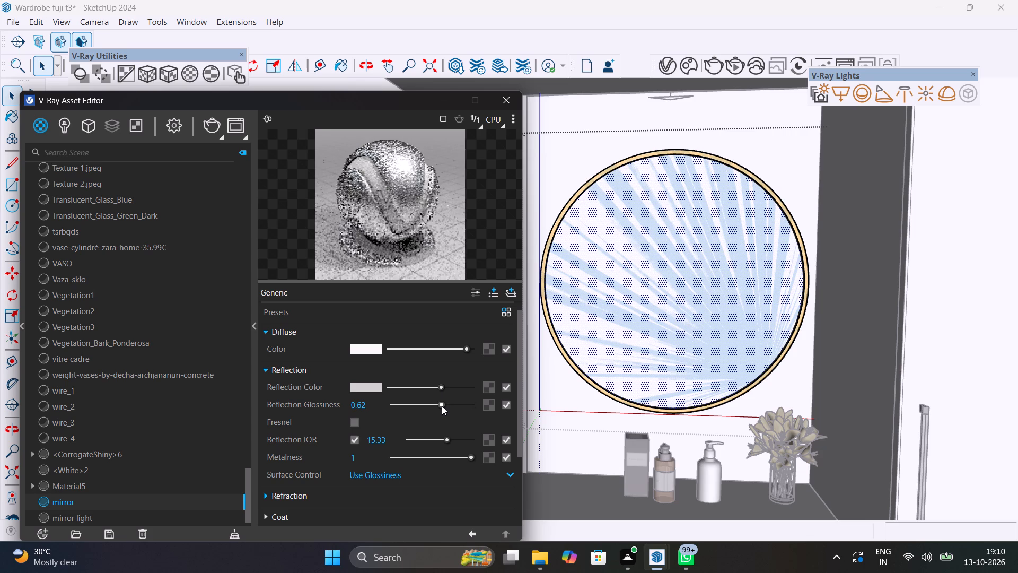
left_click_drag(442, 406, 493, 410)
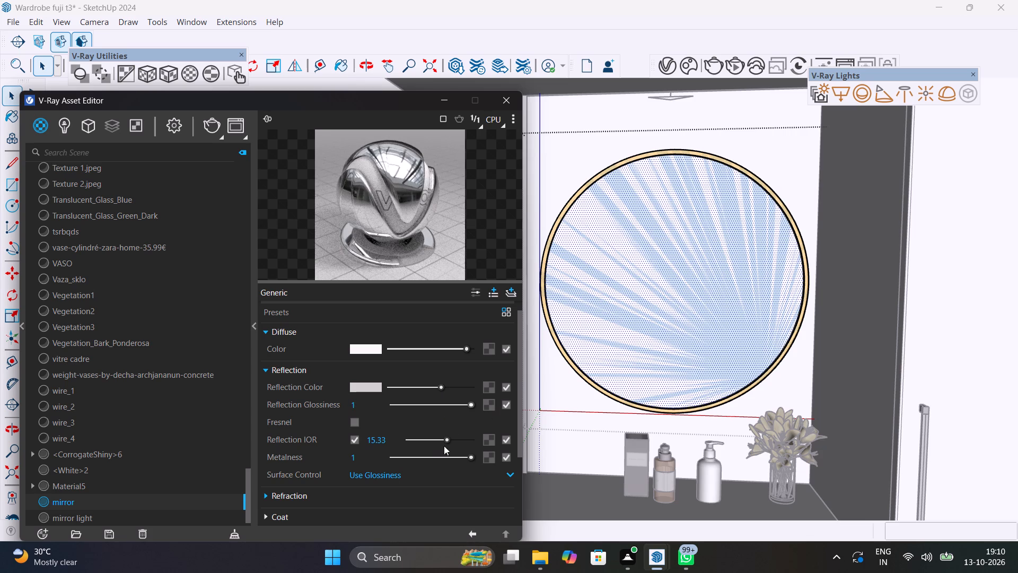
left_click_drag(449, 439, 432, 448)
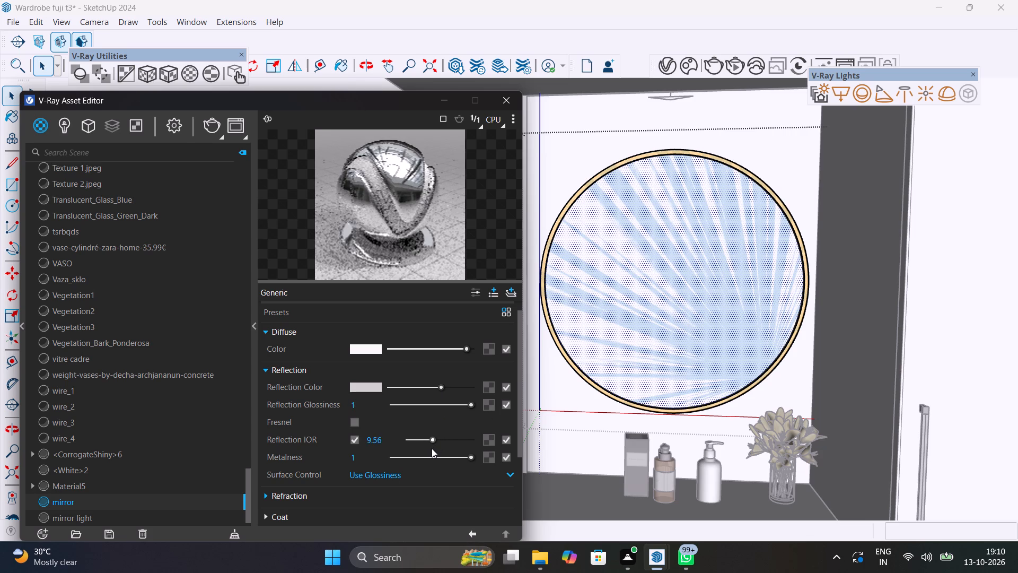
left_click_drag(432, 448, 432, 449)
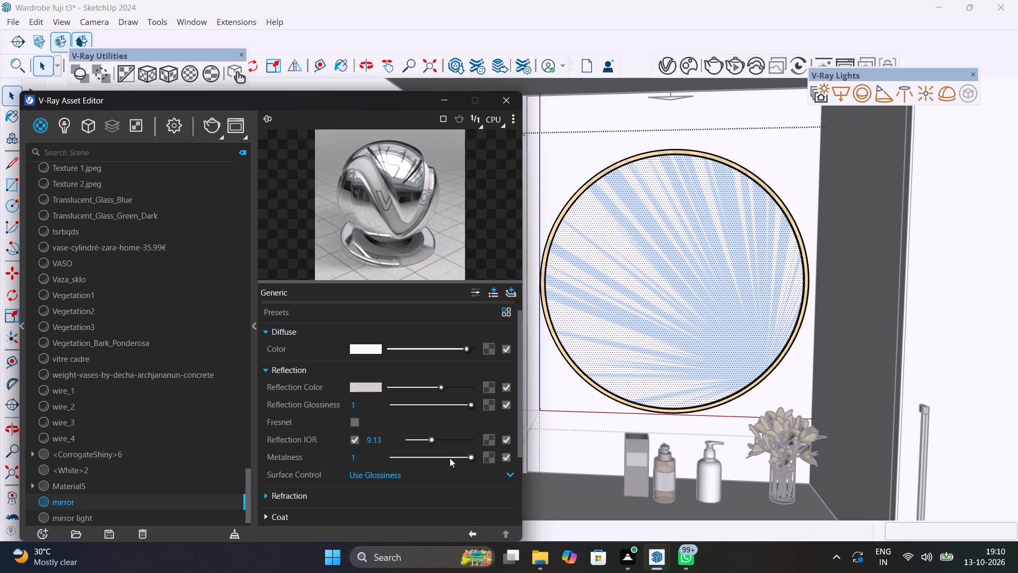
left_click_drag(450, 458, 492, 465)
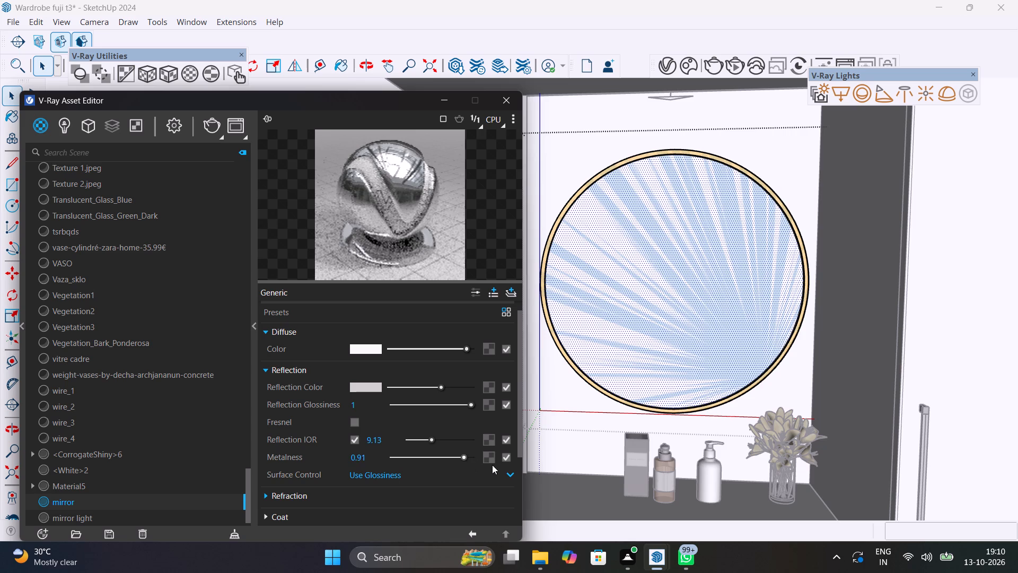
left_click_drag(492, 465, 496, 465)
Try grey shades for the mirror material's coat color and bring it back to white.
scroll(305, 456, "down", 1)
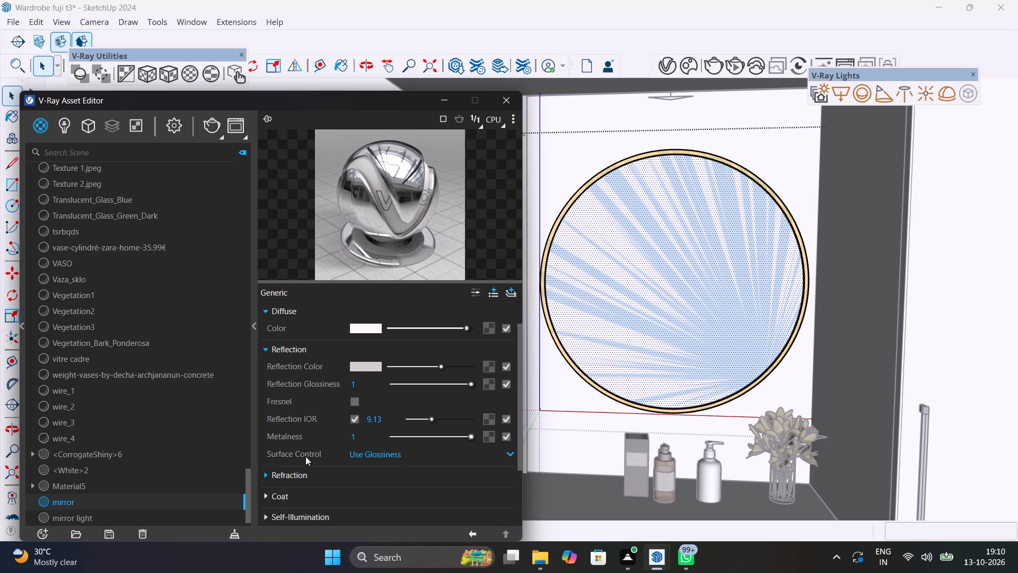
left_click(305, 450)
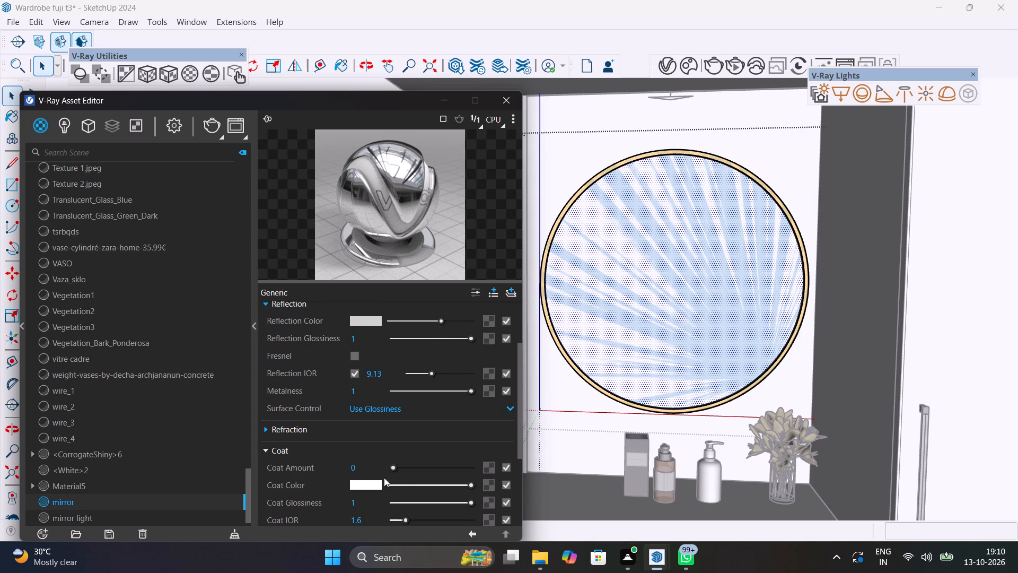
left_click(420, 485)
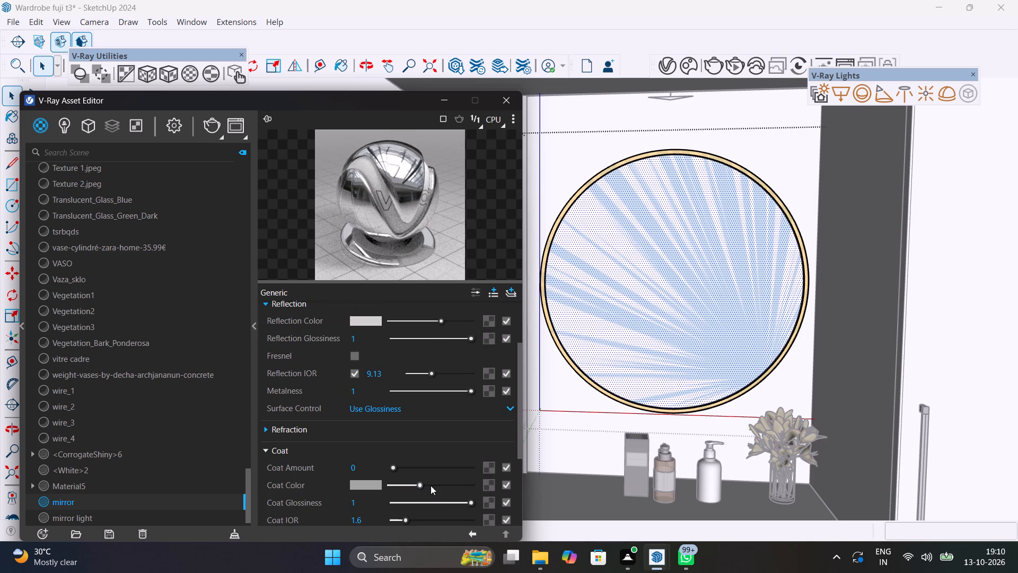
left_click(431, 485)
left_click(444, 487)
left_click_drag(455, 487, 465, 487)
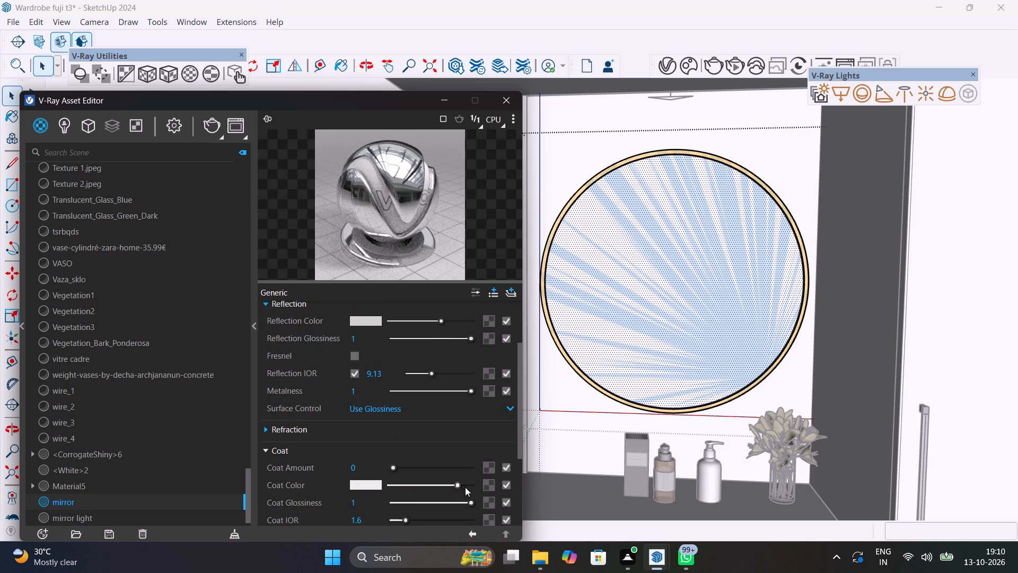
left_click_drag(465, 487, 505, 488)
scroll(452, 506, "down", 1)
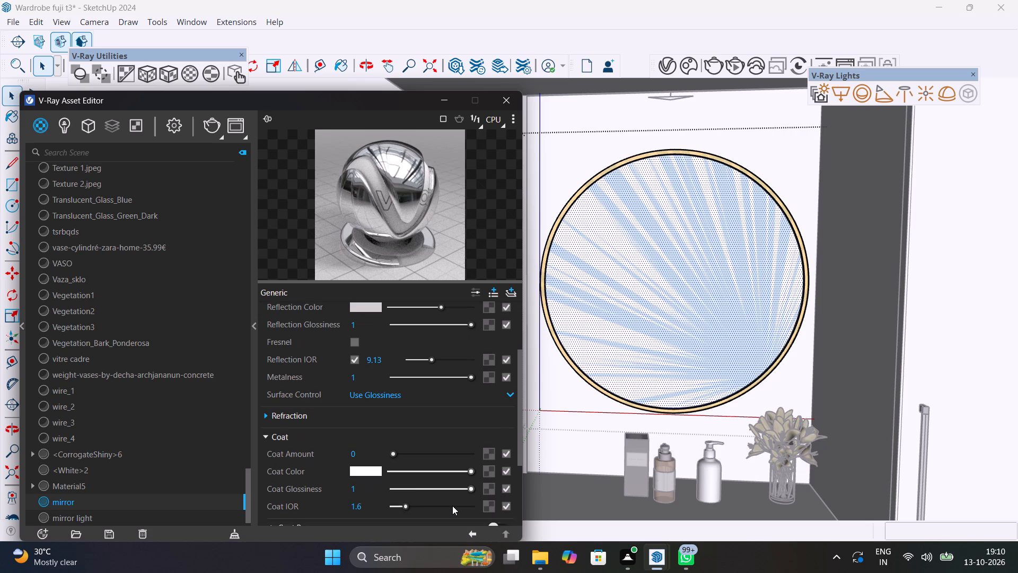
Lower the mirror material's refraction IOR to about 8.97.
scroll(352, 419, "up", 1)
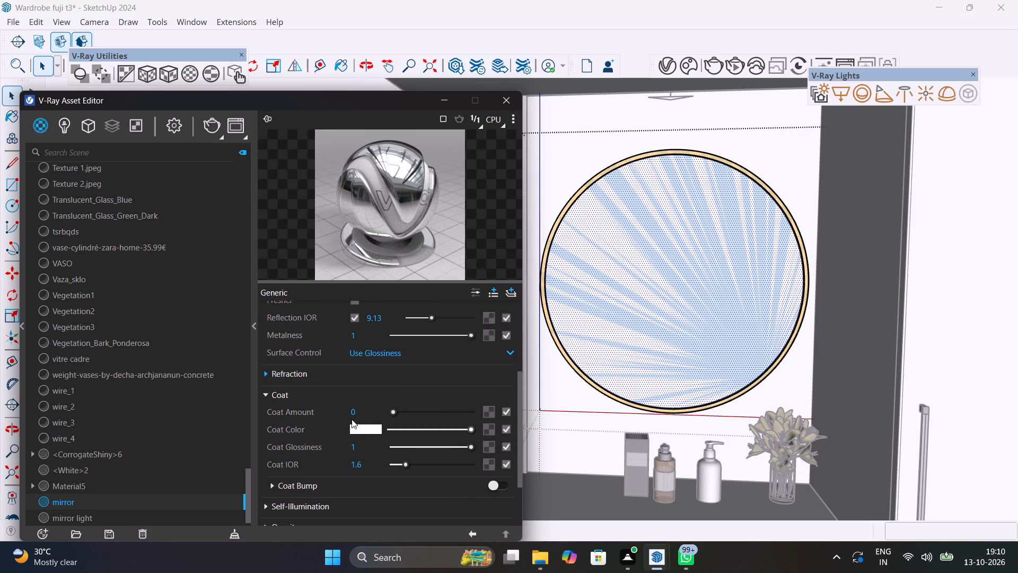
left_click(352, 430)
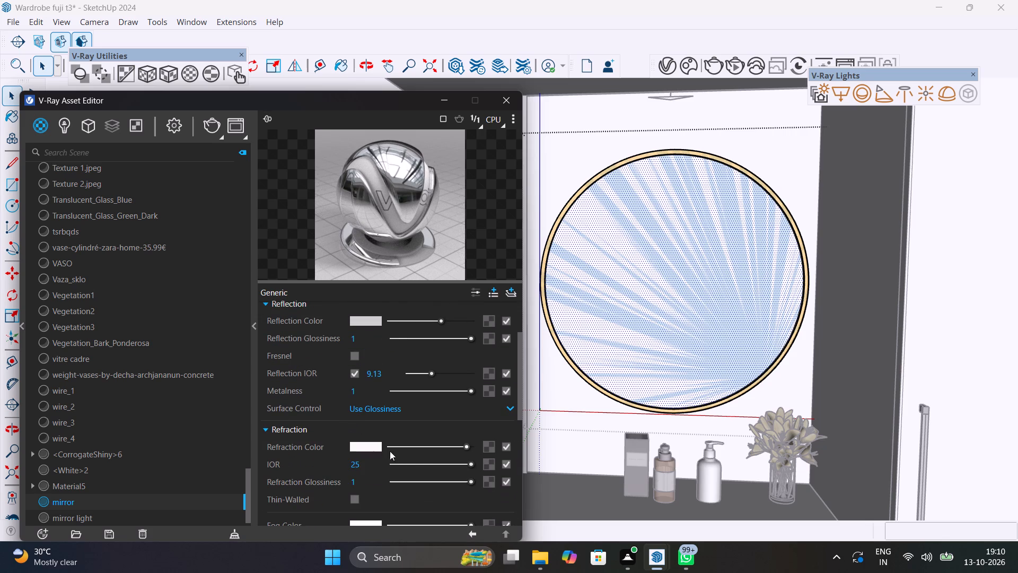
left_click(421, 464)
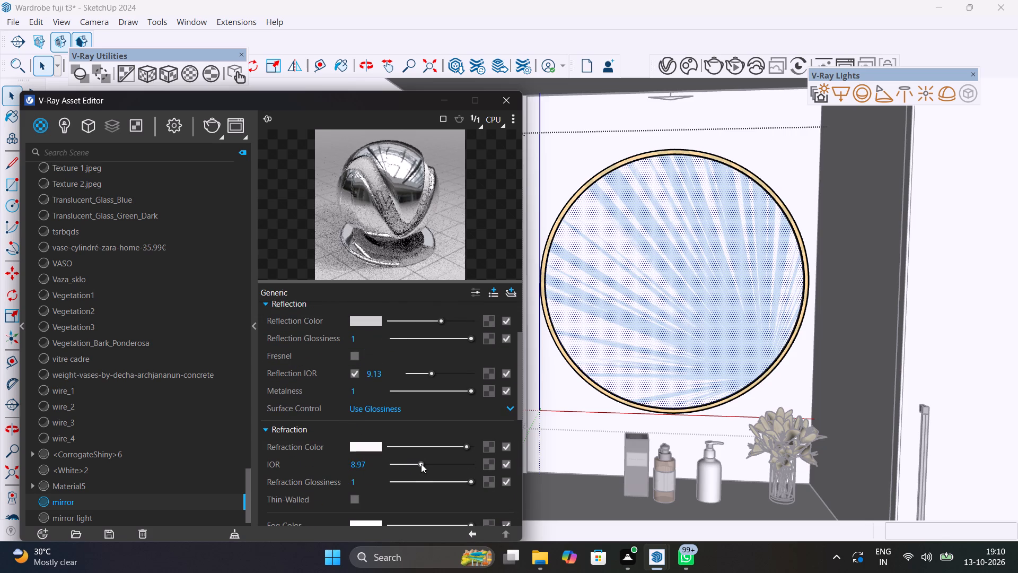
Run a test render to check the adjusted mirror material, stop it, and close the render and the material editor.
left_click(208, 127)
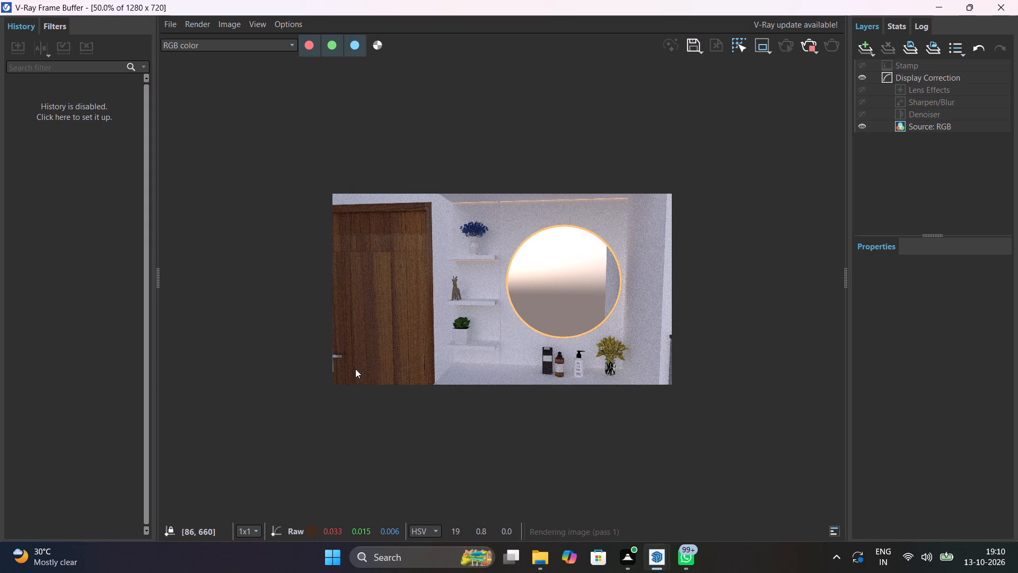
left_click(808, 44)
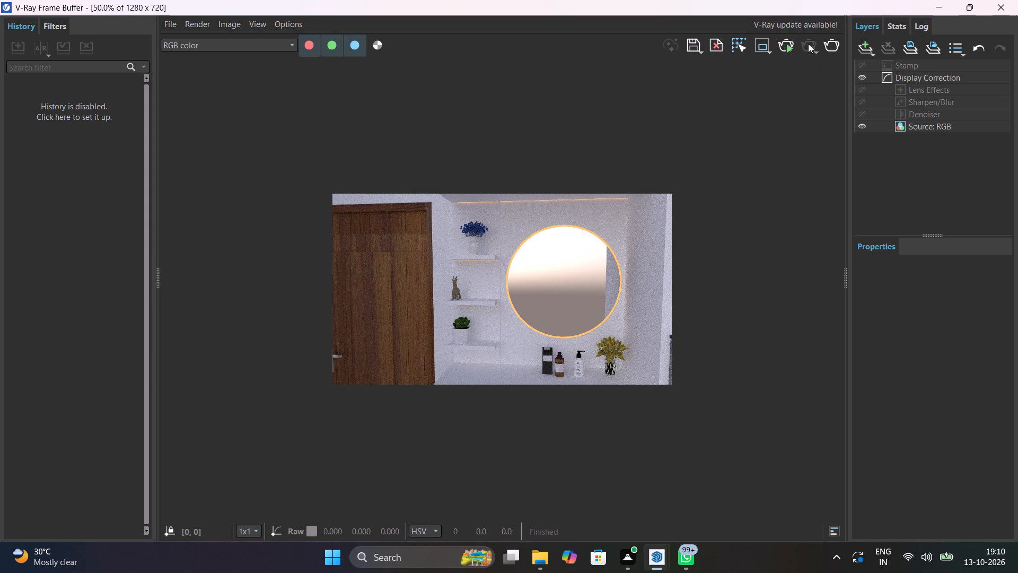
left_click(998, 11)
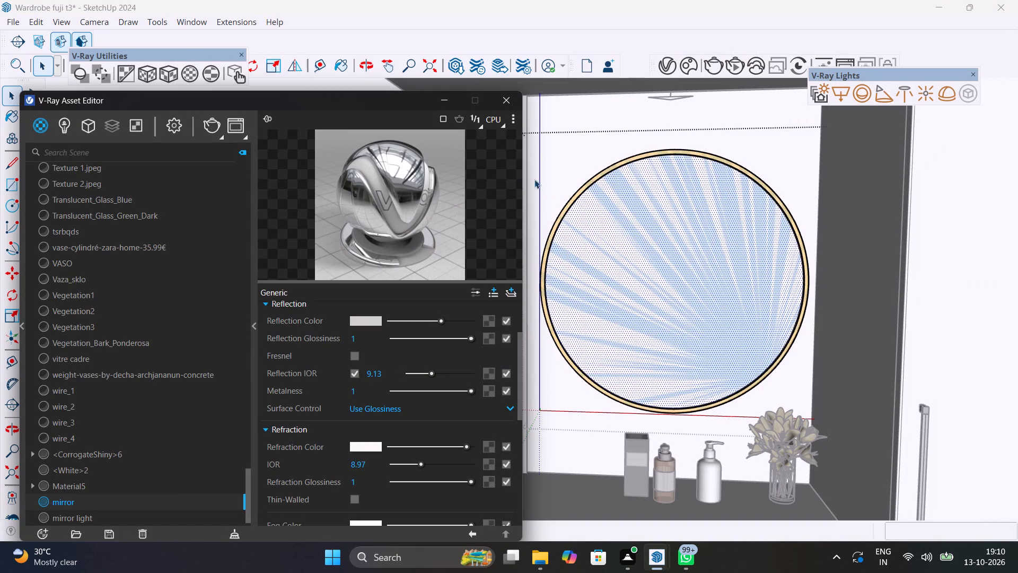
left_click(511, 104)
Deselect the mirror and look over the door, dressing table and wardrobe in the room.
scroll(562, 274, "down", 14)
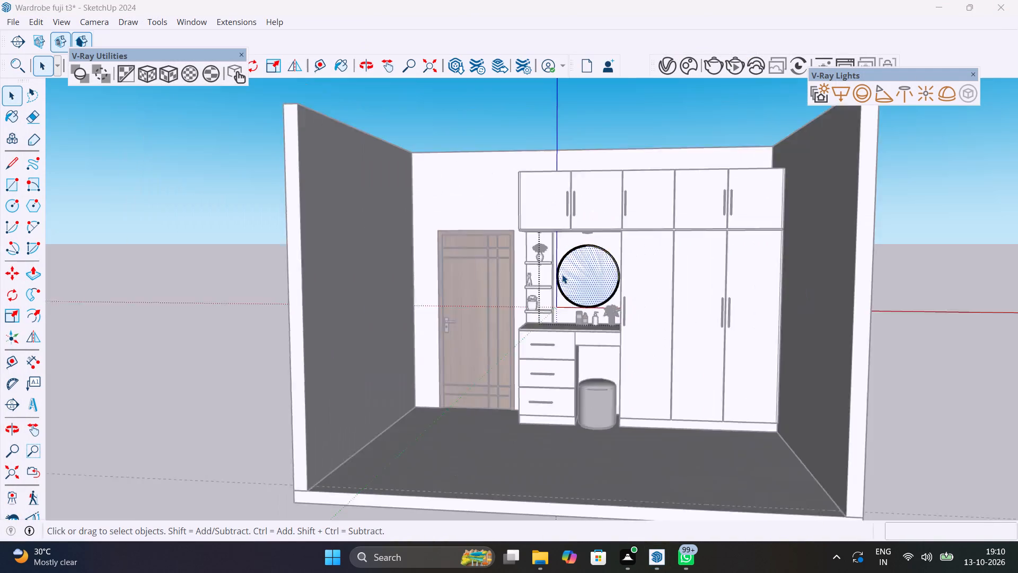
scroll(562, 274, "down", 6)
left_click(354, 254)
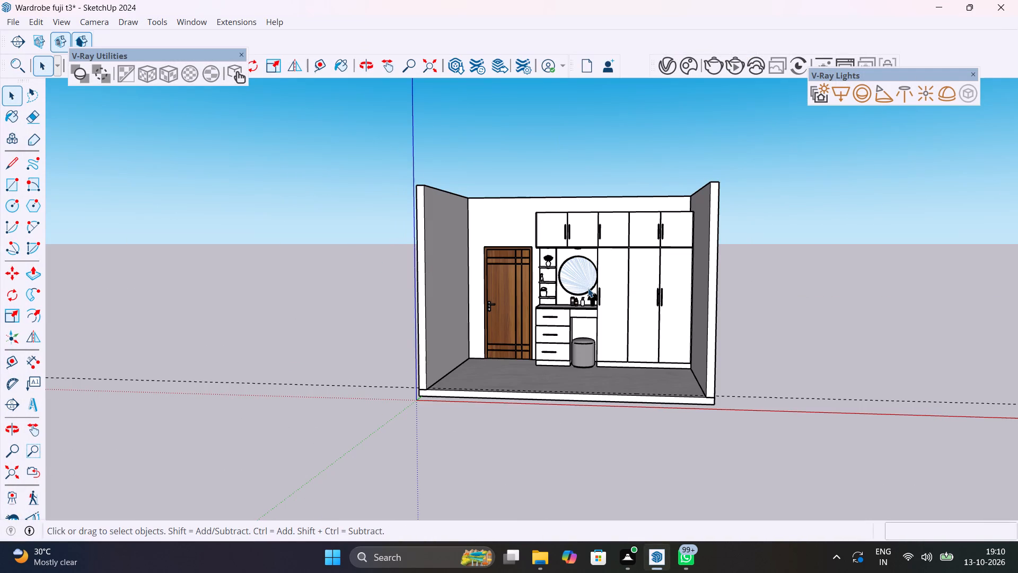
scroll(589, 288, "up", 3)
middle_click_drag(592, 297, 574, 352)
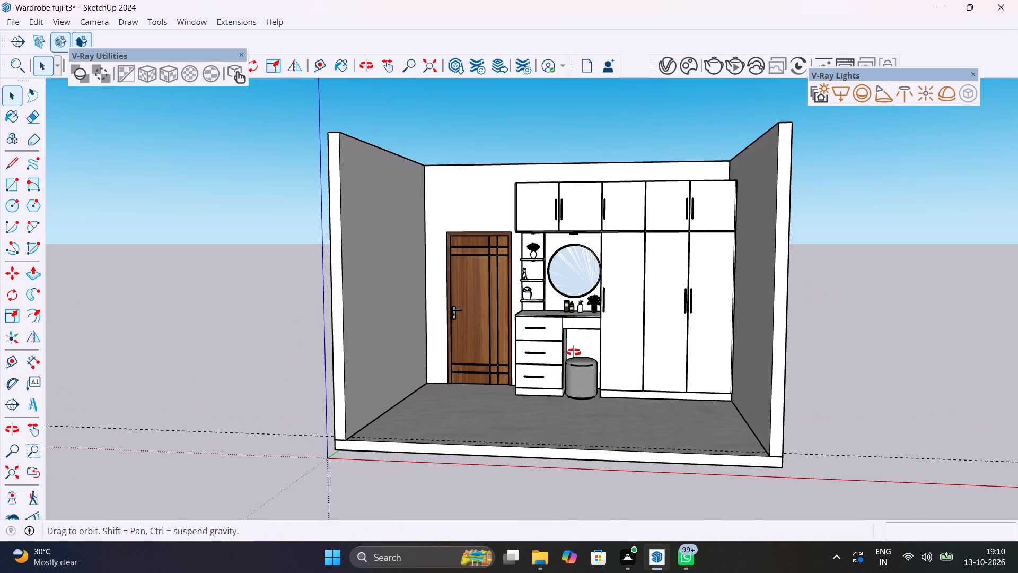
middle_click_drag(574, 352, 601, 319)
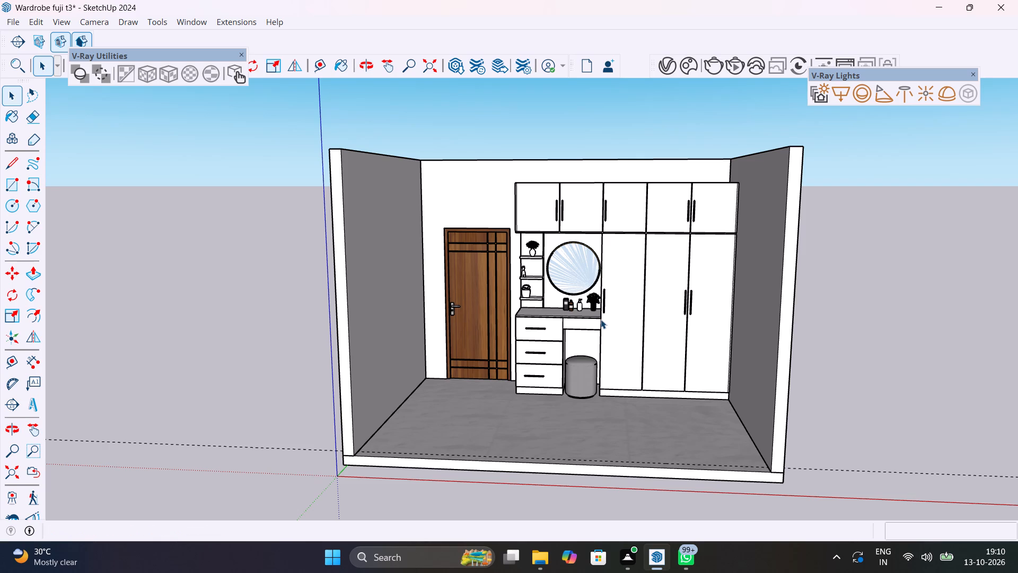
scroll(601, 319, "up", 3)
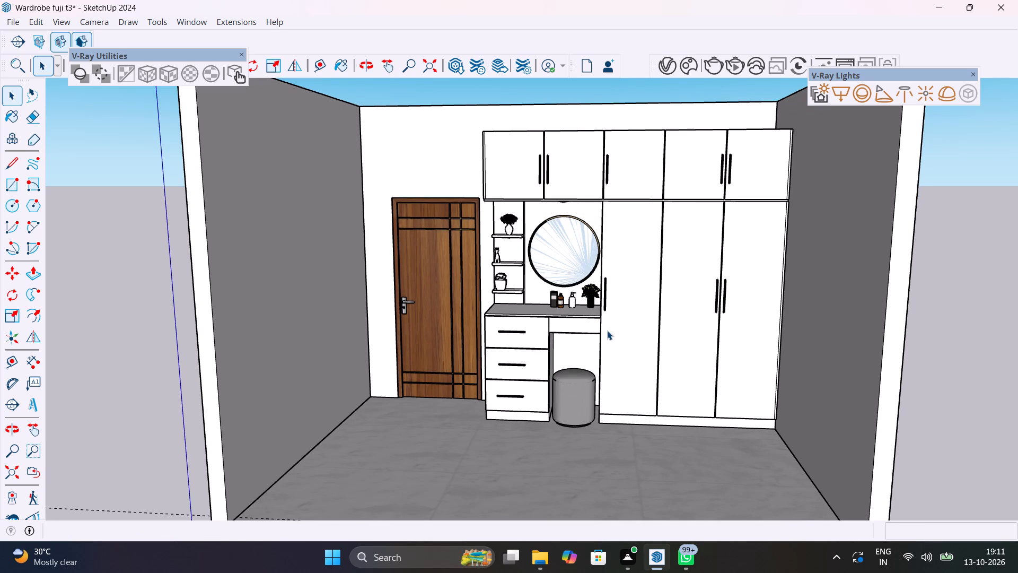
scroll(613, 355, "up", 5)
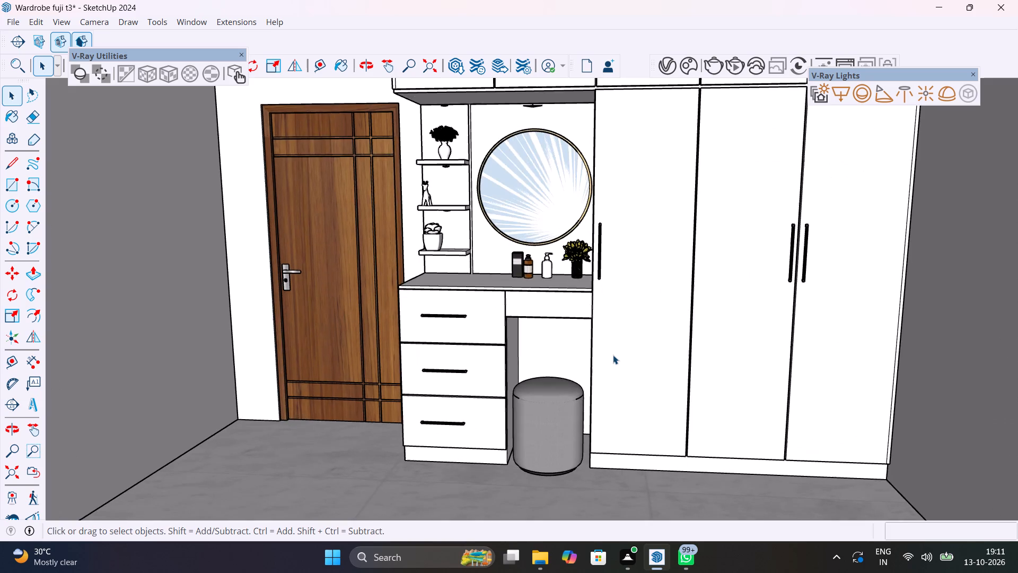
Examine the whole room from several angles and distances, checking the wardrobe, dressing table, round mirror, door and side walls.
scroll(613, 355, "up", 1)
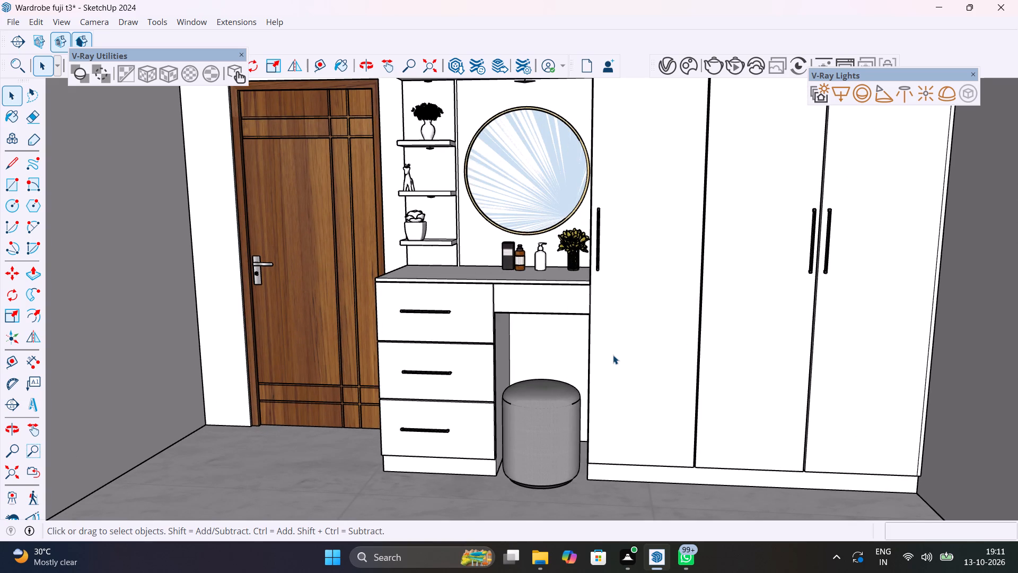
scroll(613, 355, "down", 4)
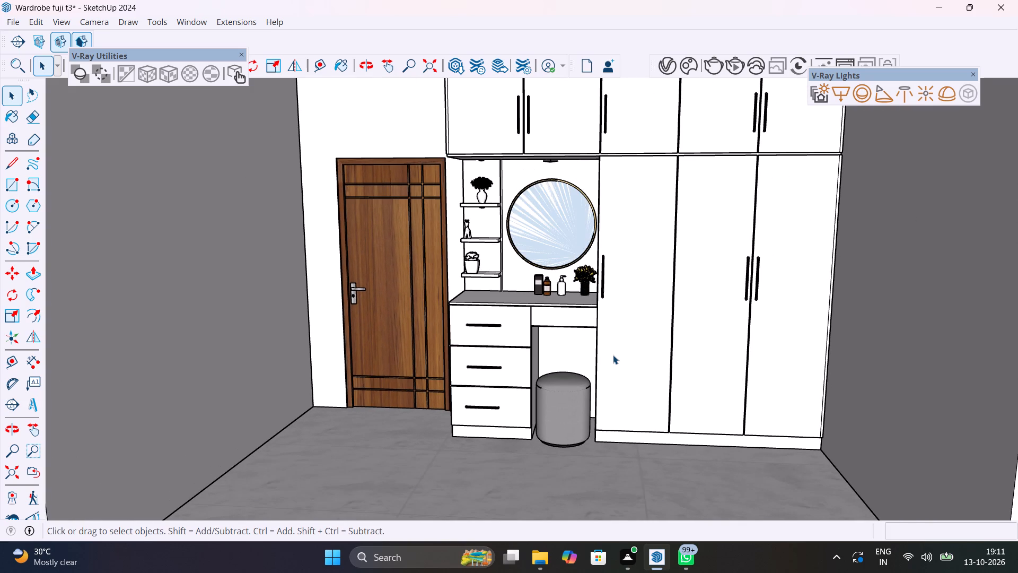
middle_click_drag(613, 355, 608, 431)
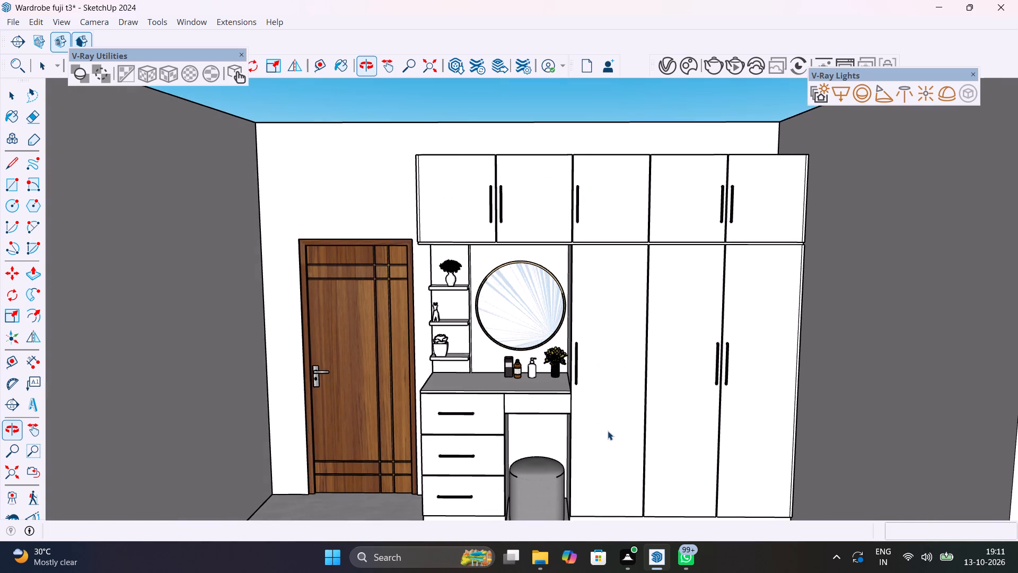
scroll(608, 431, "down", 3)
middle_click_drag(608, 431, 592, 381)
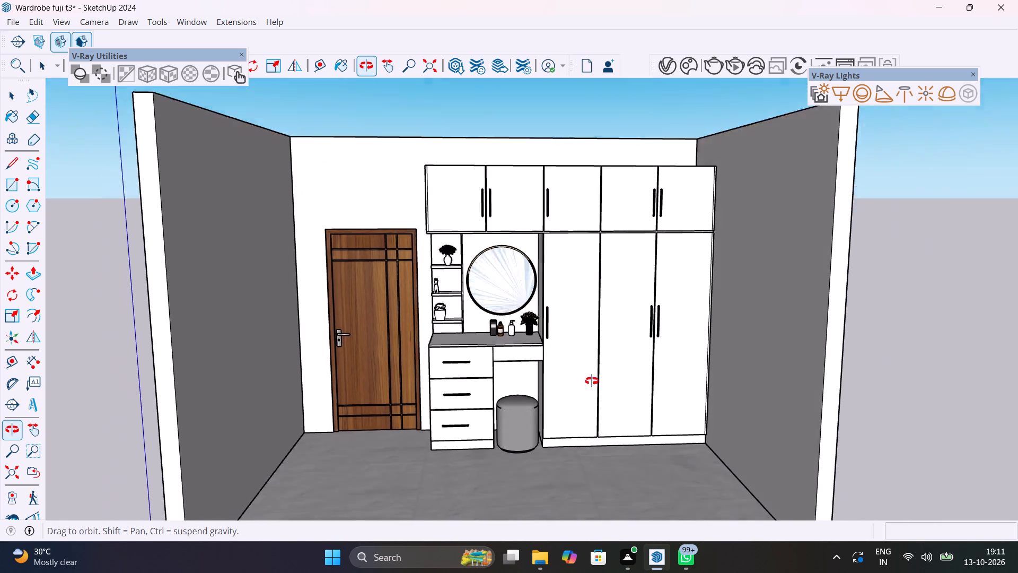
middle_click_drag(592, 381, 609, 422)
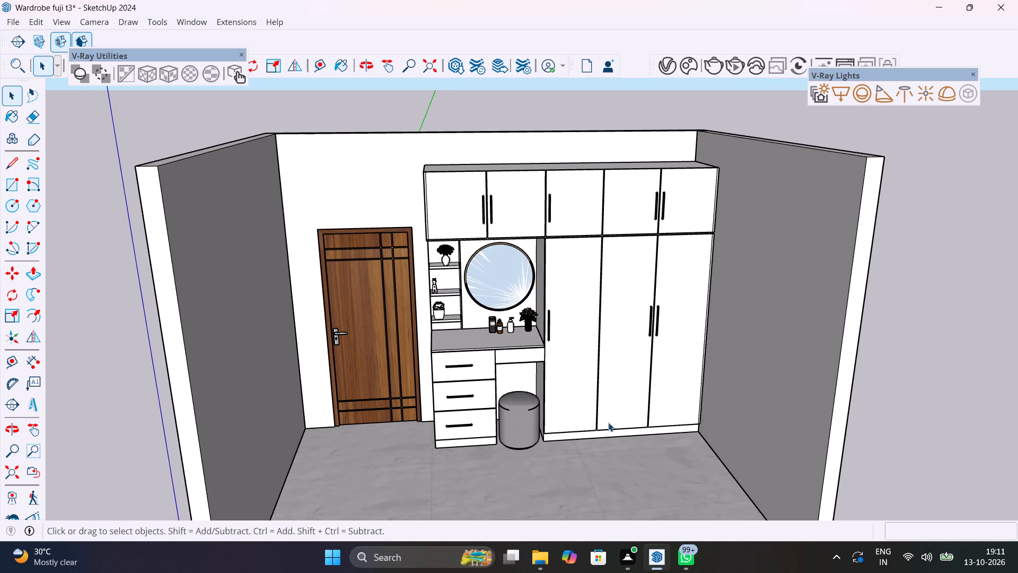
middle_click_drag(601, 421, 516, 406)
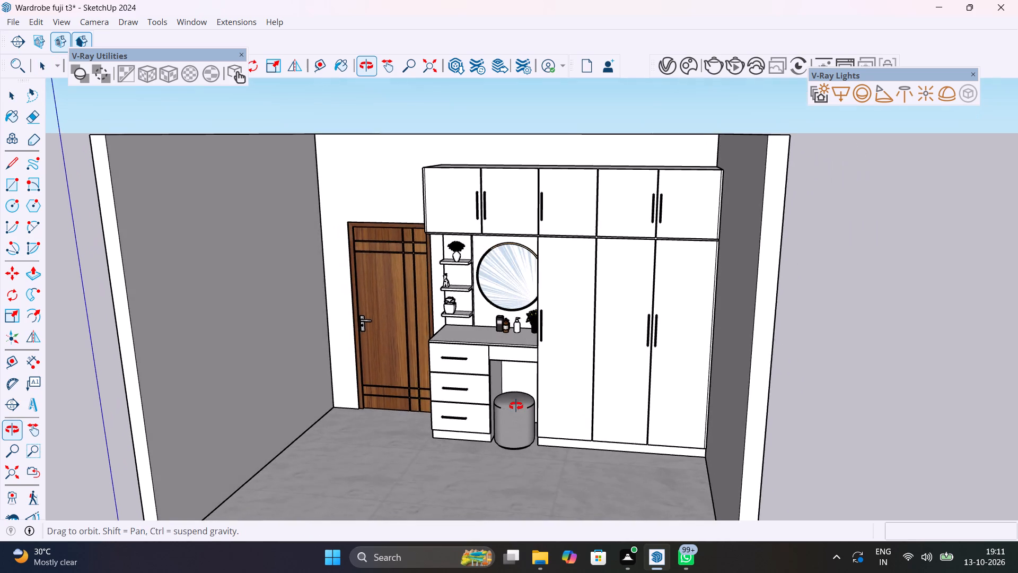
middle_click_drag(516, 406, 593, 413)
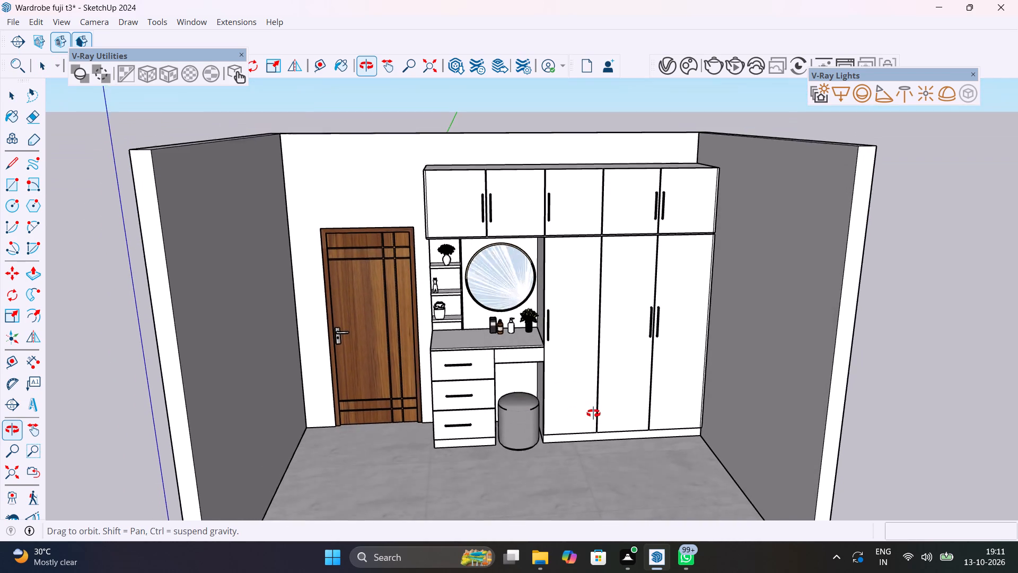
middle_click_drag(593, 413, 593, 428)
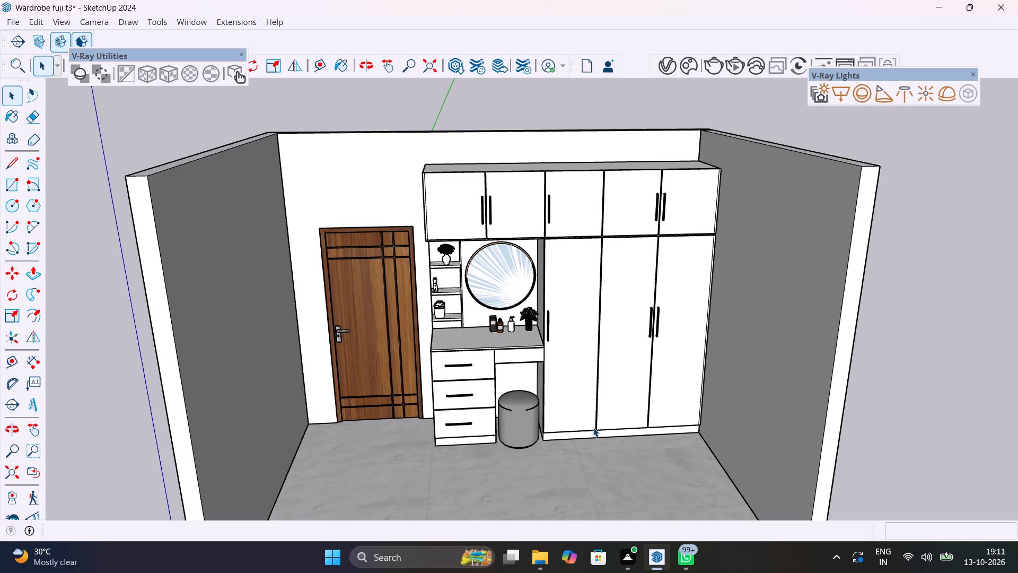
scroll(598, 434, "down", 2)
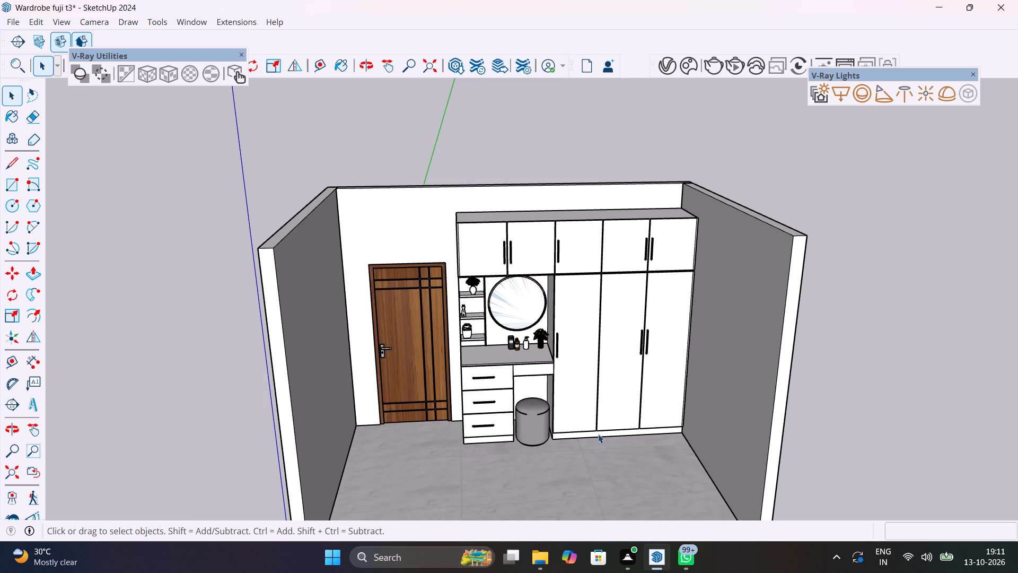
scroll(597, 414, "down", 1)
scroll(597, 414, "up", 5)
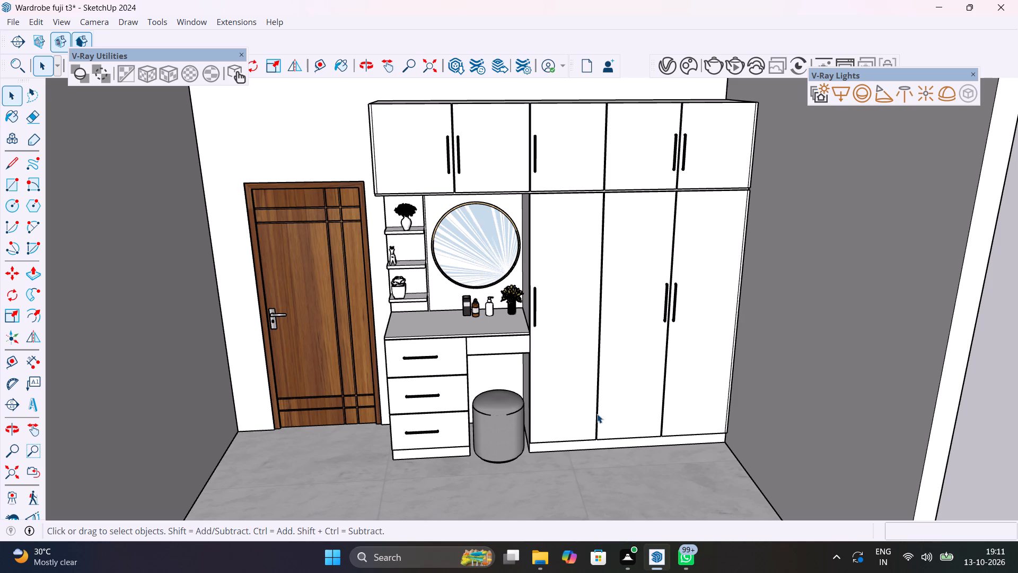
scroll(637, 434, "up", 3)
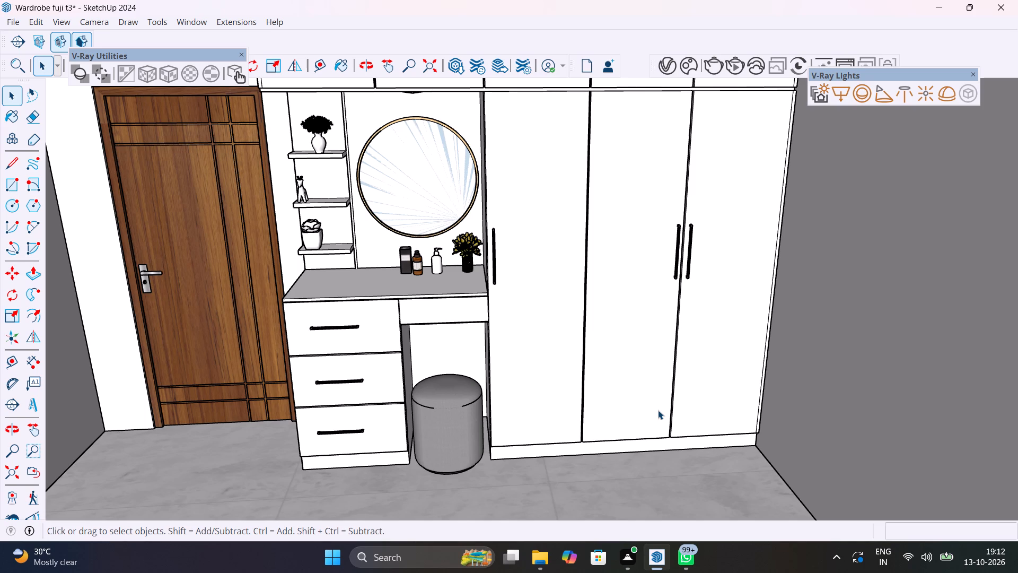
scroll(653, 410, "up", 1)
scroll(628, 342, "down", 6)
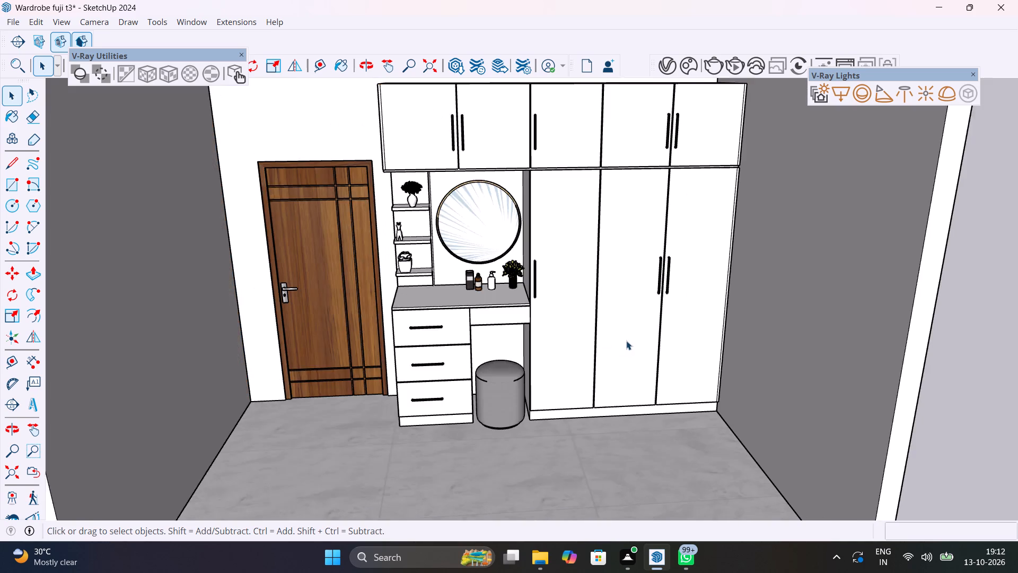
scroll(616, 281, "up", 3)
scroll(616, 281, "down", 2)
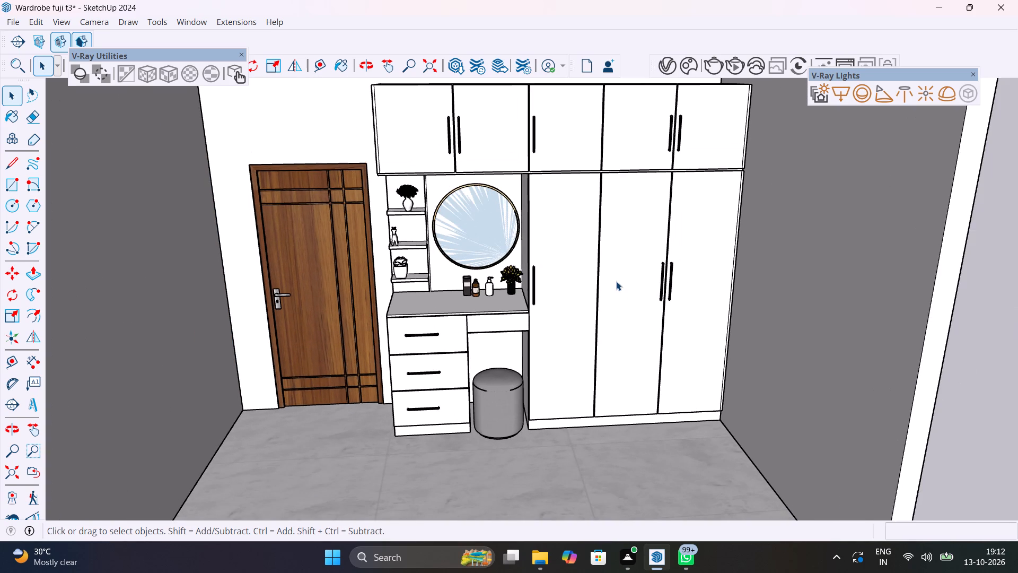
scroll(616, 281, "up", 4)
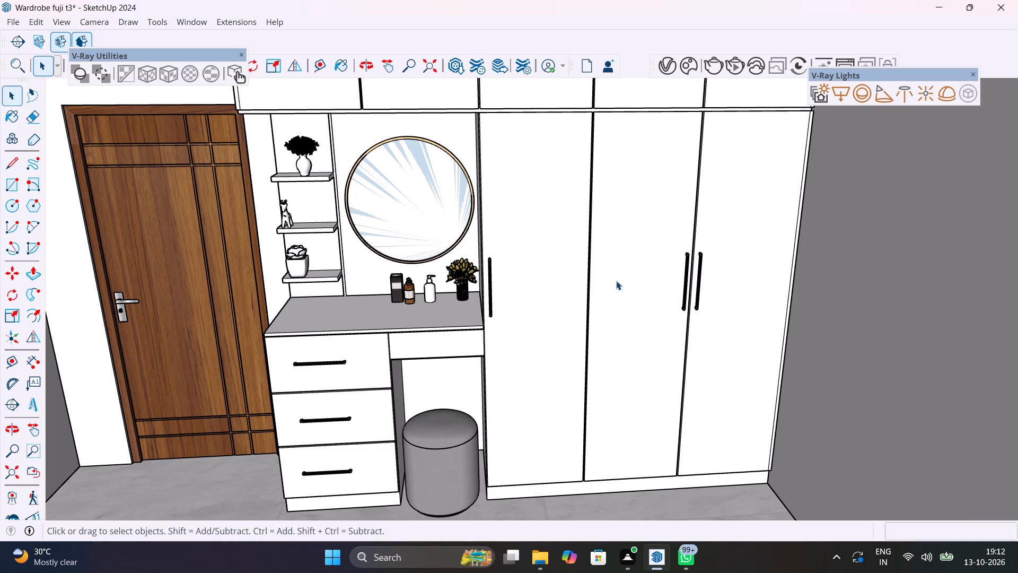
scroll(619, 277, "up", 4)
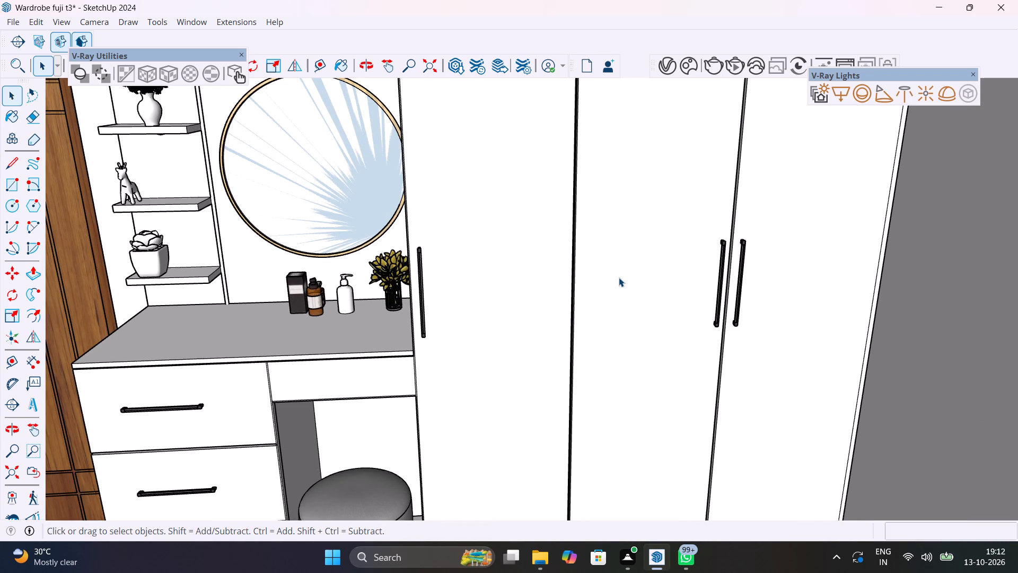
scroll(619, 277, "down", 7)
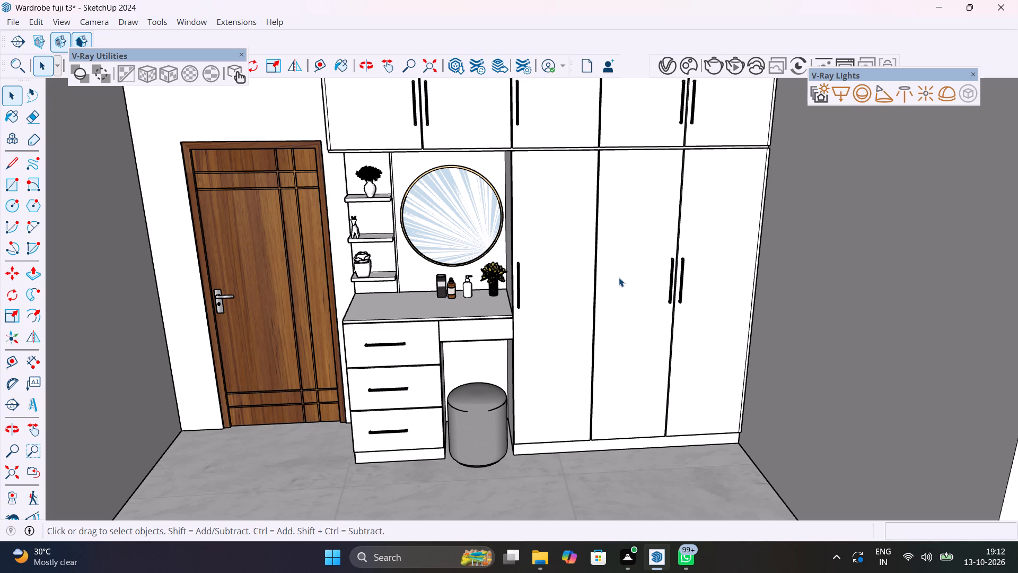
scroll(682, 328, "up", 2)
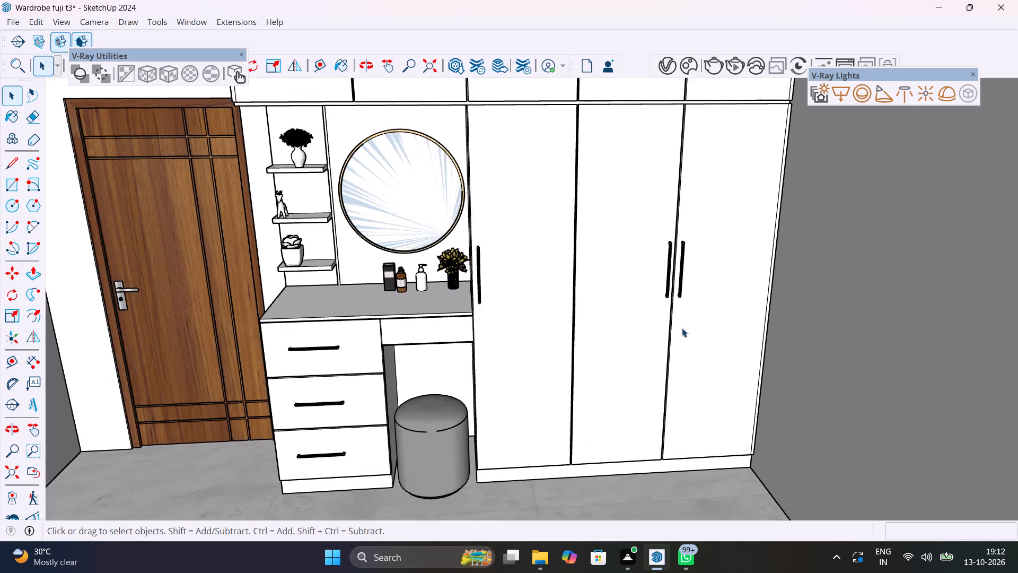
scroll(682, 328, "up", 4)
scroll(682, 328, "down", 10)
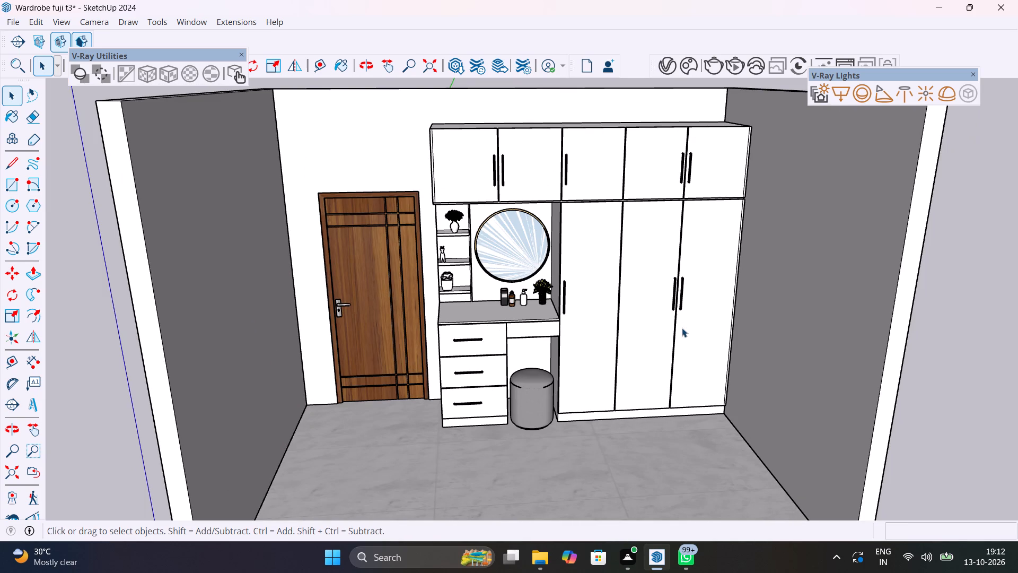
middle_click_drag(657, 309, 588, 323)
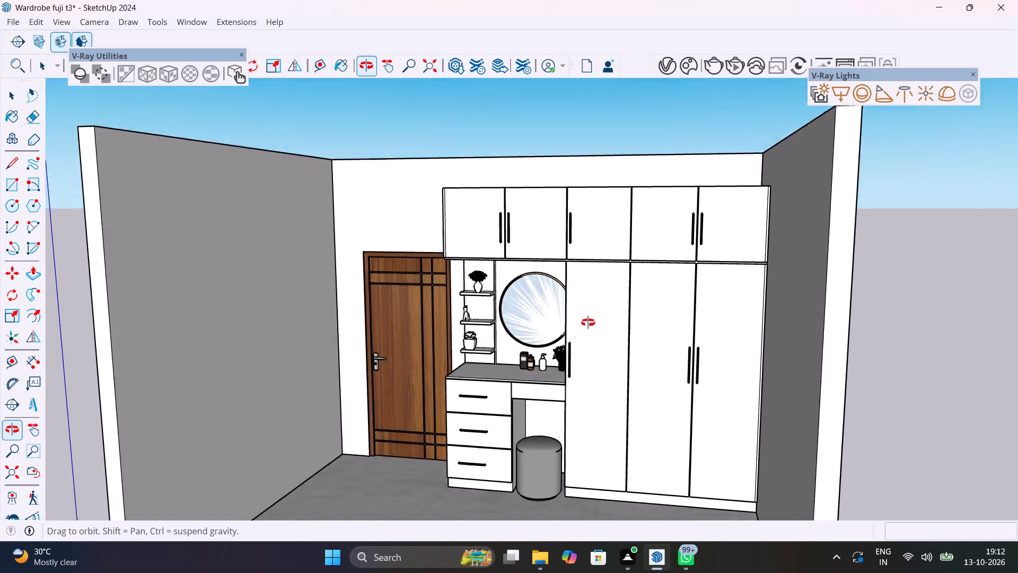
middle_click_drag(588, 323, 604, 338)
scroll(604, 338, "down", 3)
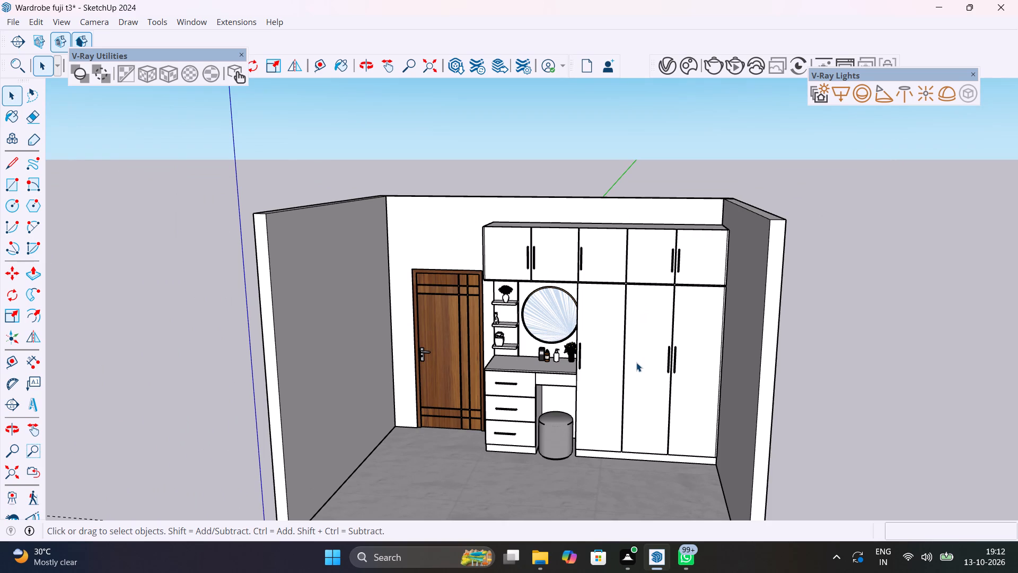
scroll(636, 362, "up", 5)
scroll(636, 362, "down", 3)
scroll(636, 362, "up", 6)
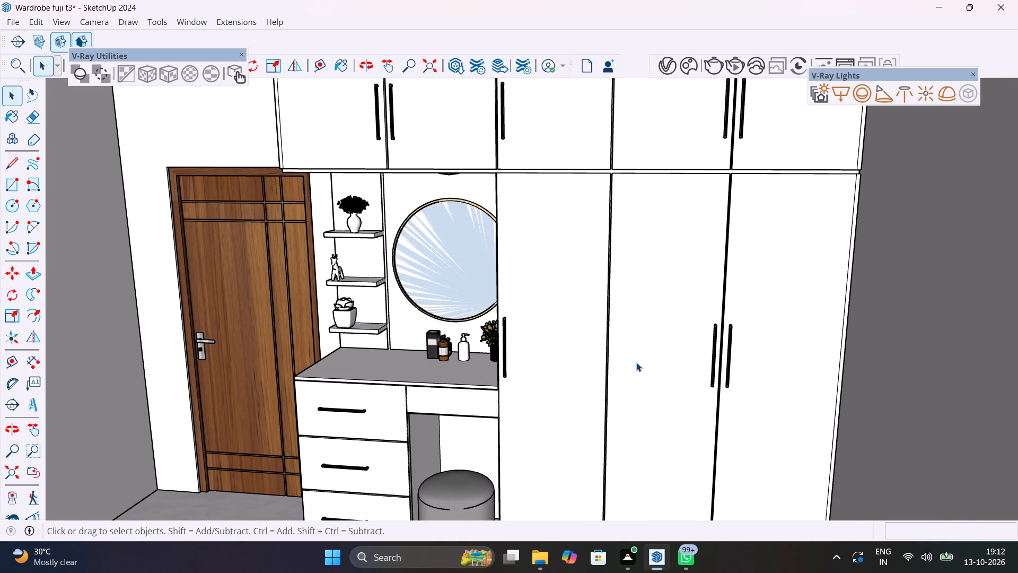
scroll(636, 362, "down", 6)
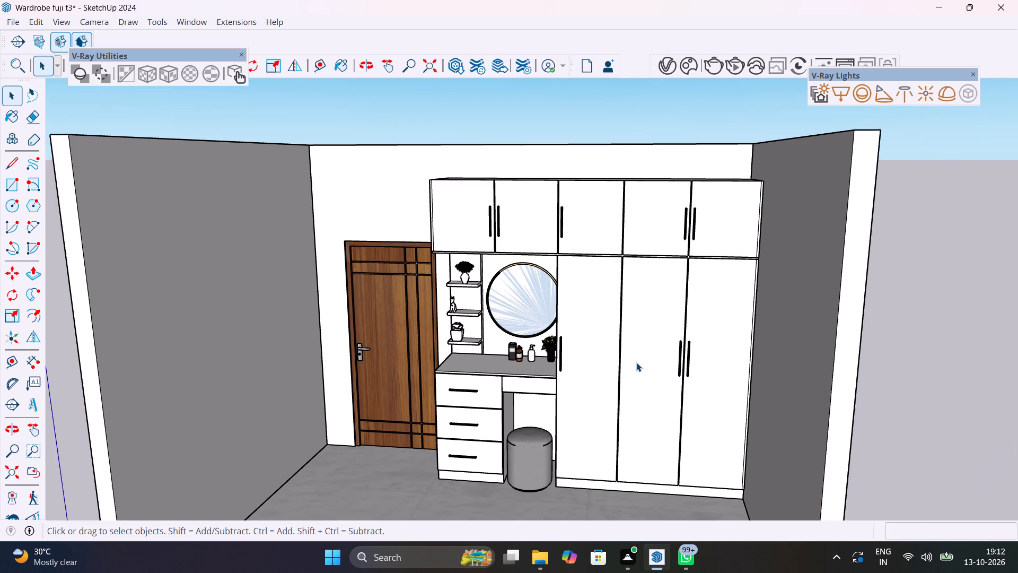
middle_click_drag(636, 362, 743, 299)
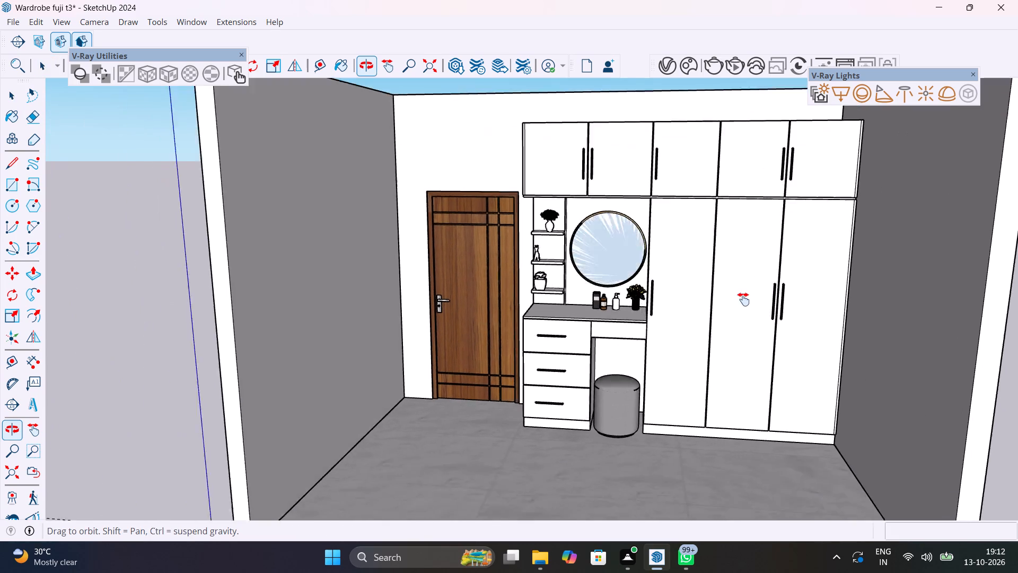
middle_click_drag(743, 299, 804, 464)
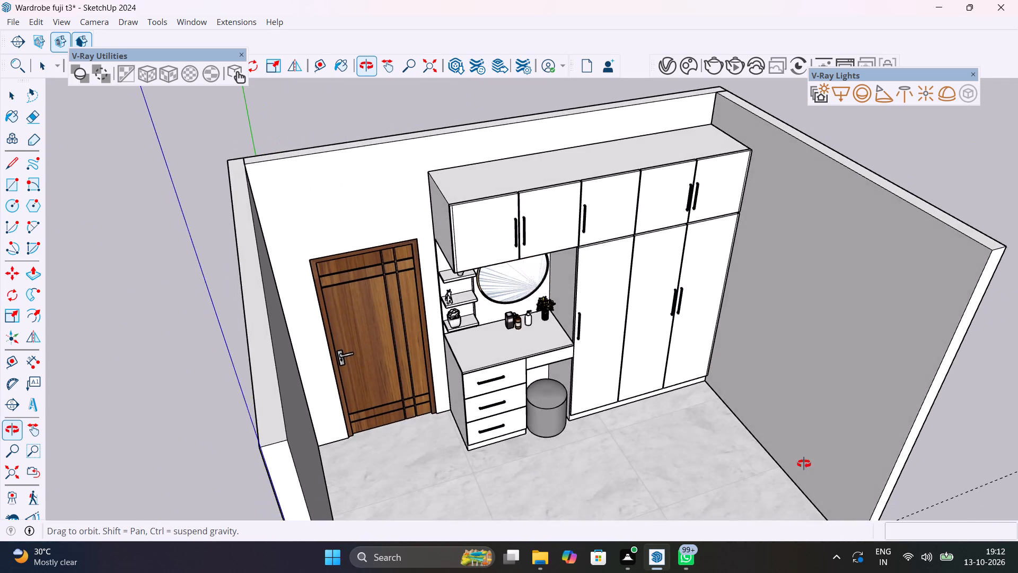
middle_click_drag(804, 464, 750, 411)
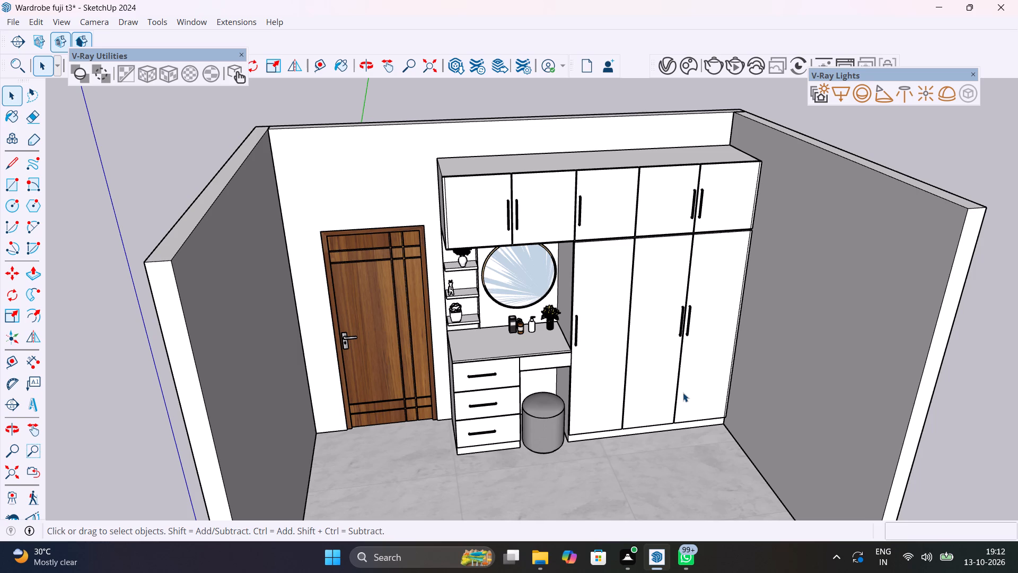
middle_click_drag(674, 358, 538, 349)
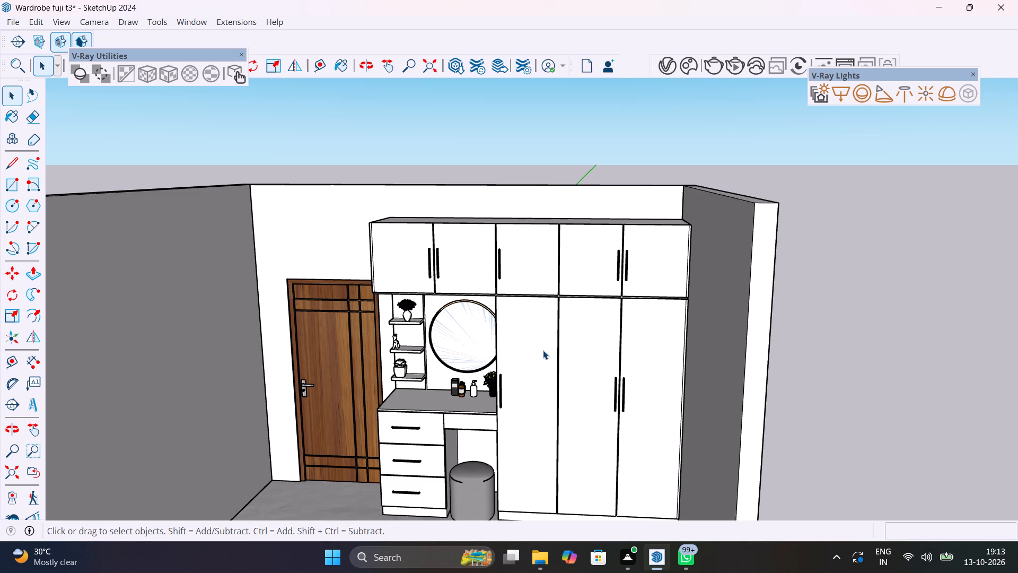
Save the wardrobe model.
key("ctrl+s")
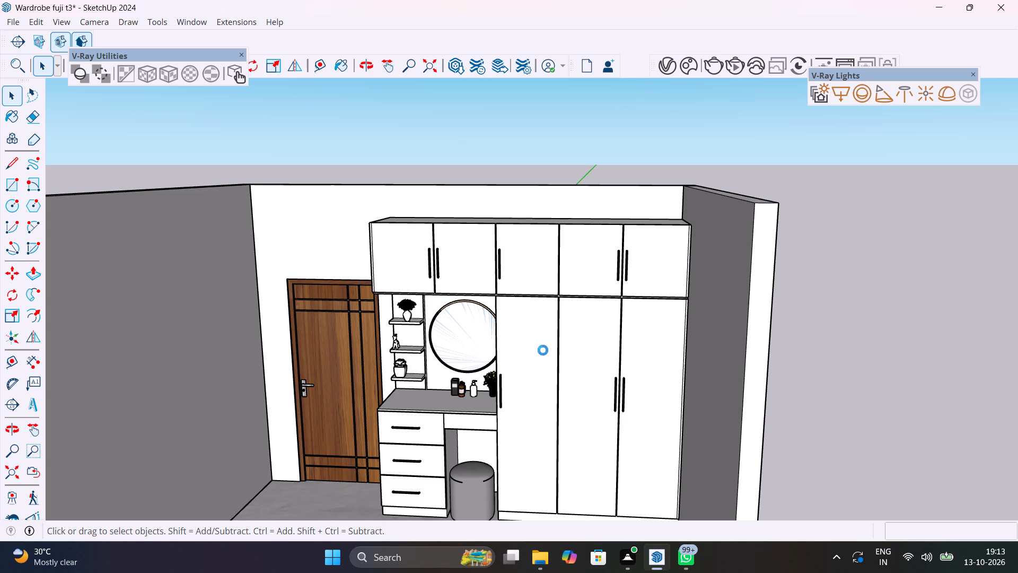
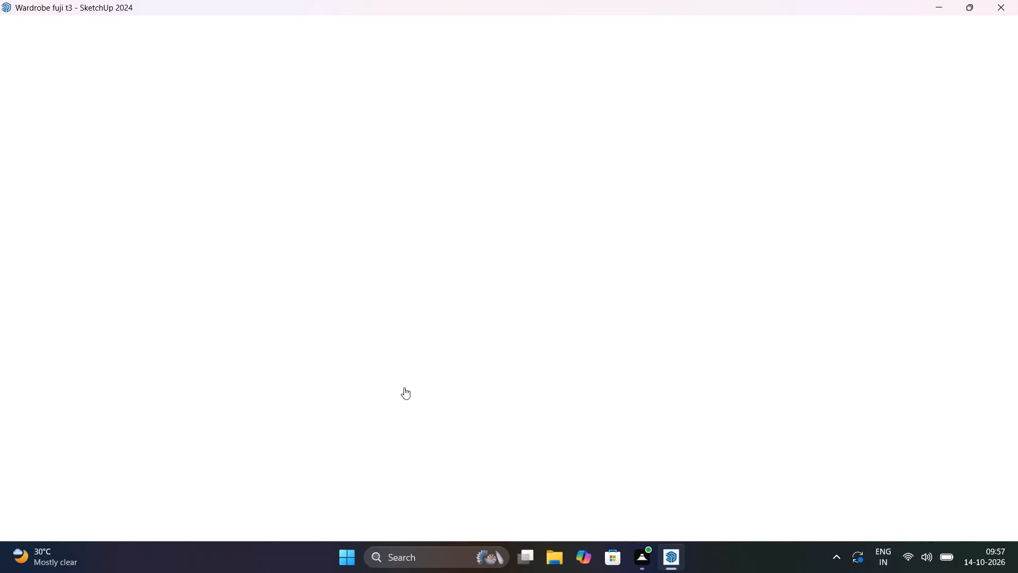
Examine the room from several angles and distances, ending close on the dressing table, round mirror and shelves.
scroll(404, 387, "down", 1)
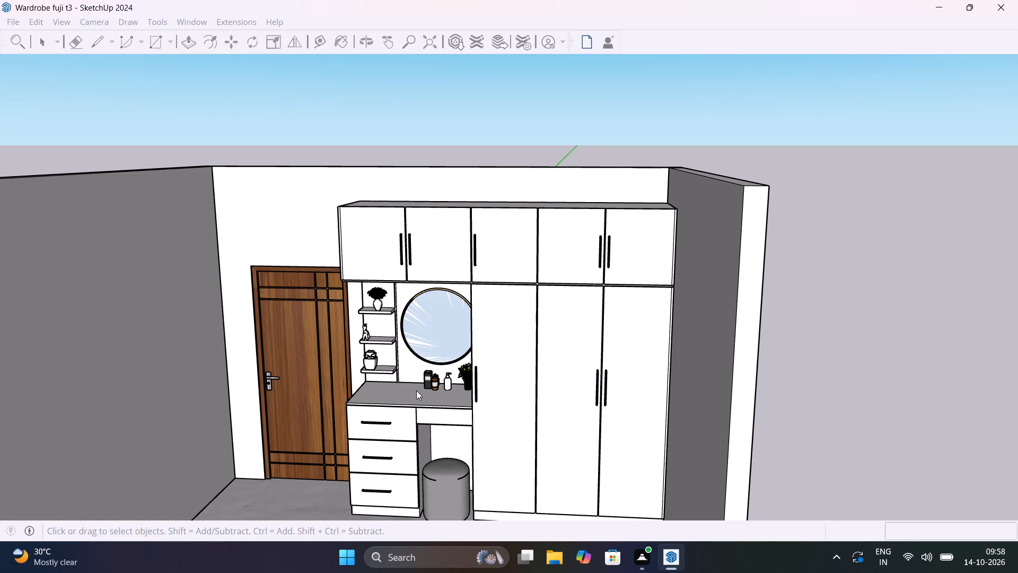
scroll(416, 390, "up", 1)
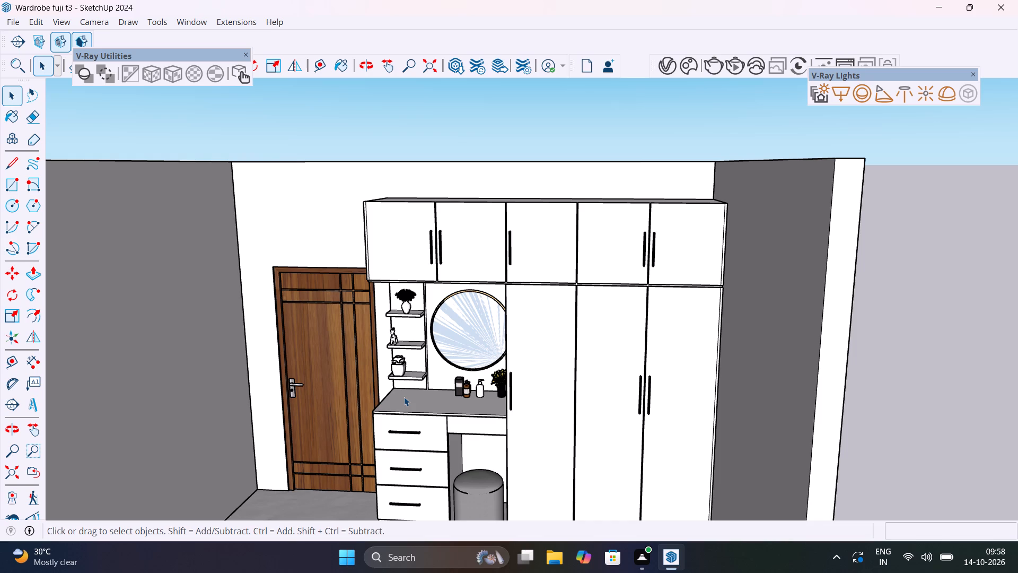
left_click(639, 147)
scroll(529, 330, "down", 6)
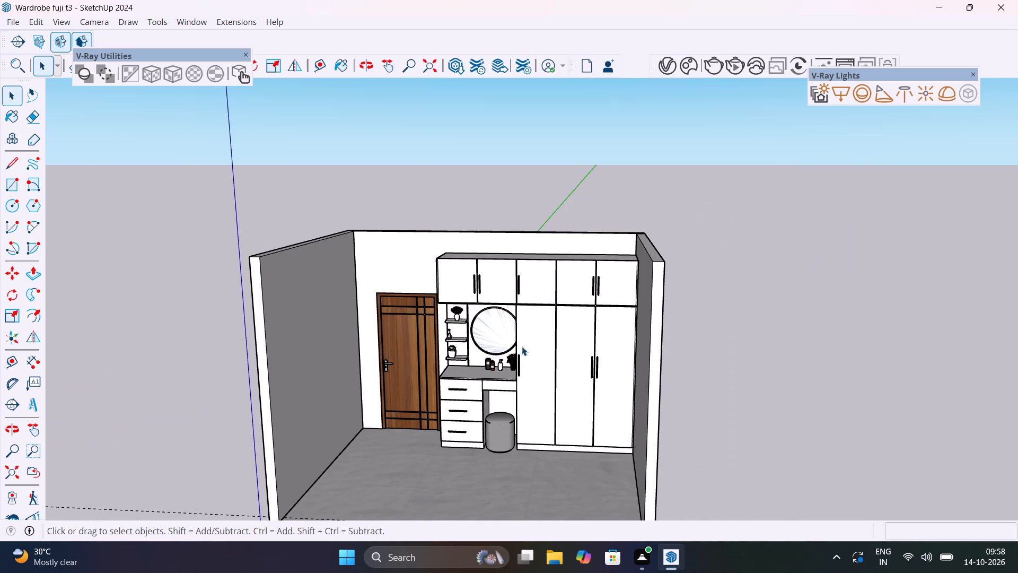
middle_click_drag(505, 440, 425, 389)
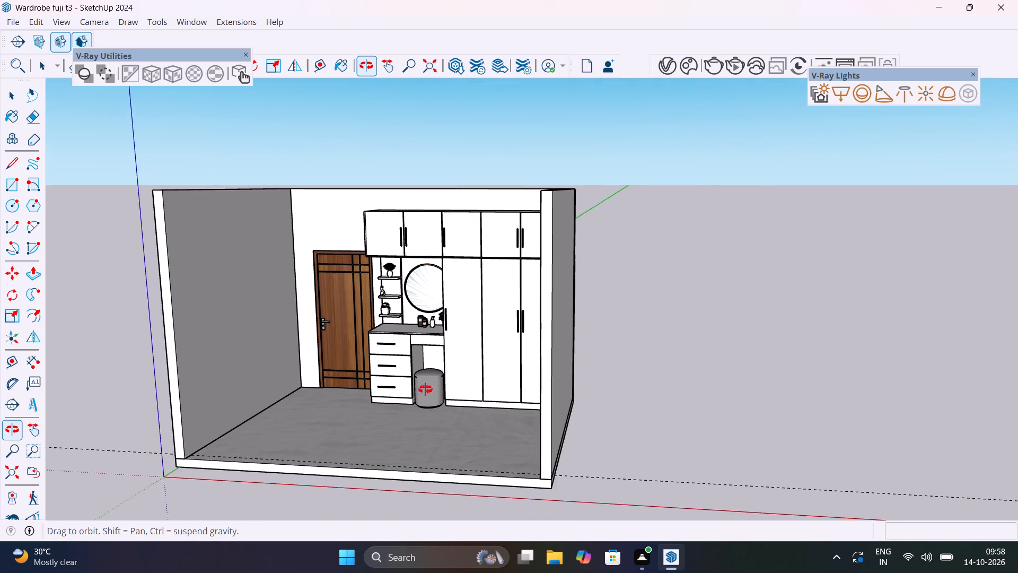
middle_click_drag(425, 389, 539, 458)
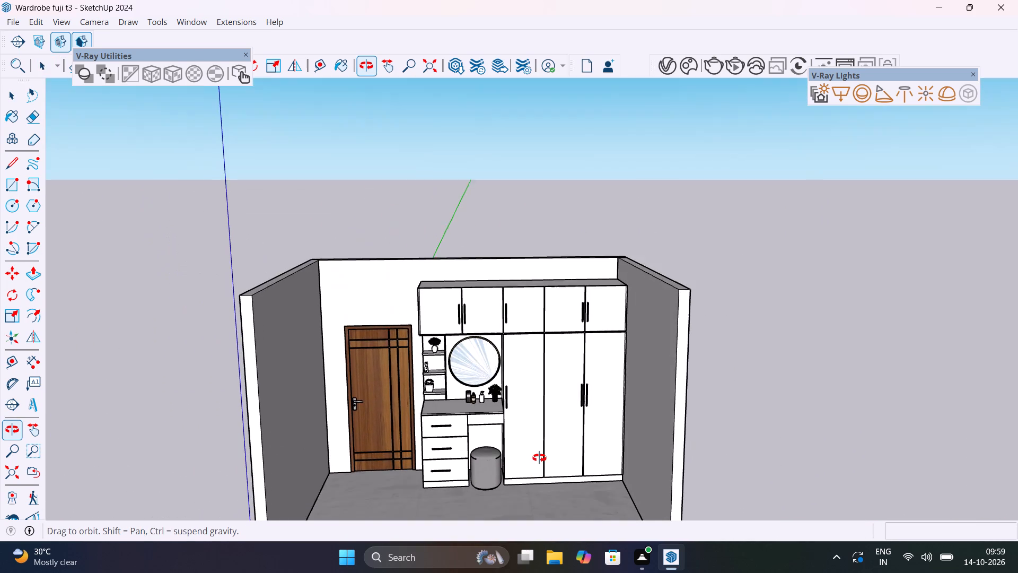
middle_click_drag(539, 458, 539, 456)
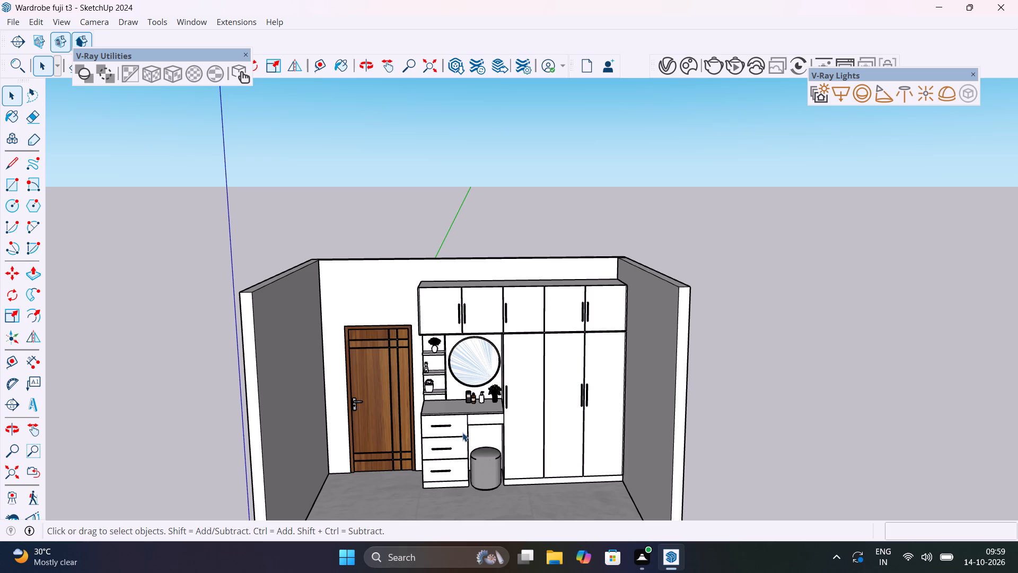
scroll(444, 398, "up", 14)
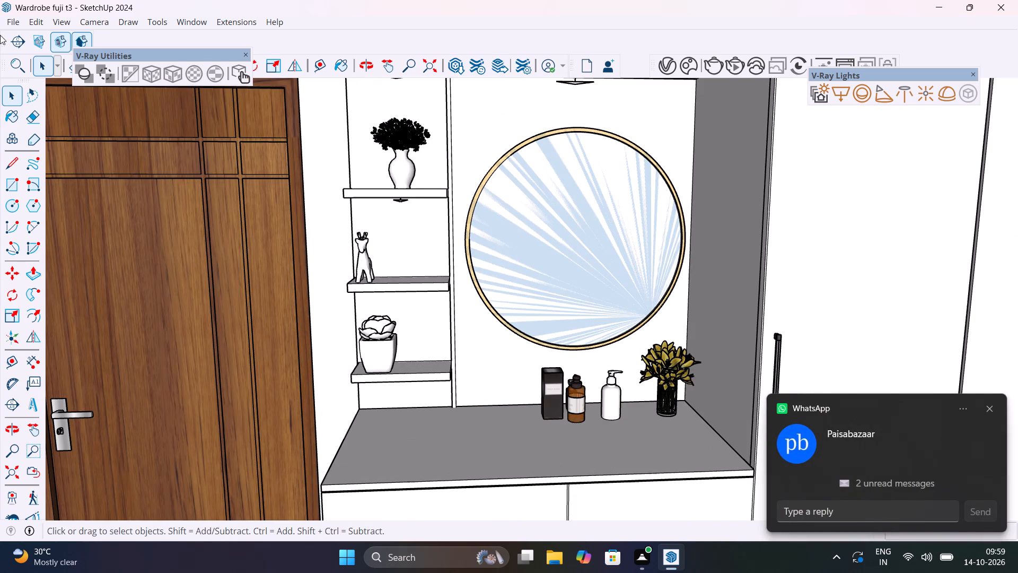
Search 3D Warehouse for "switch board".
left_click(190, 25)
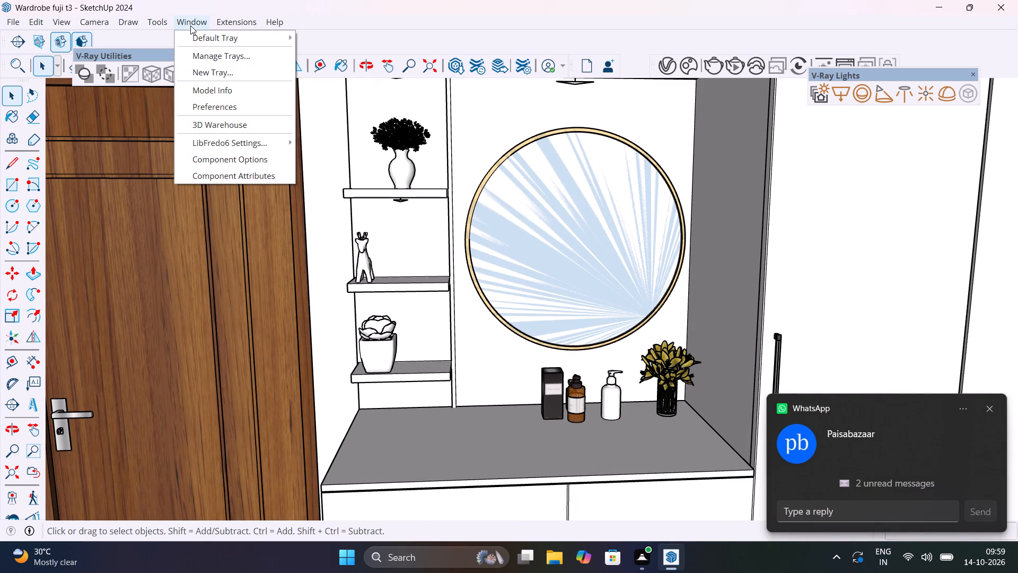
left_click(230, 125)
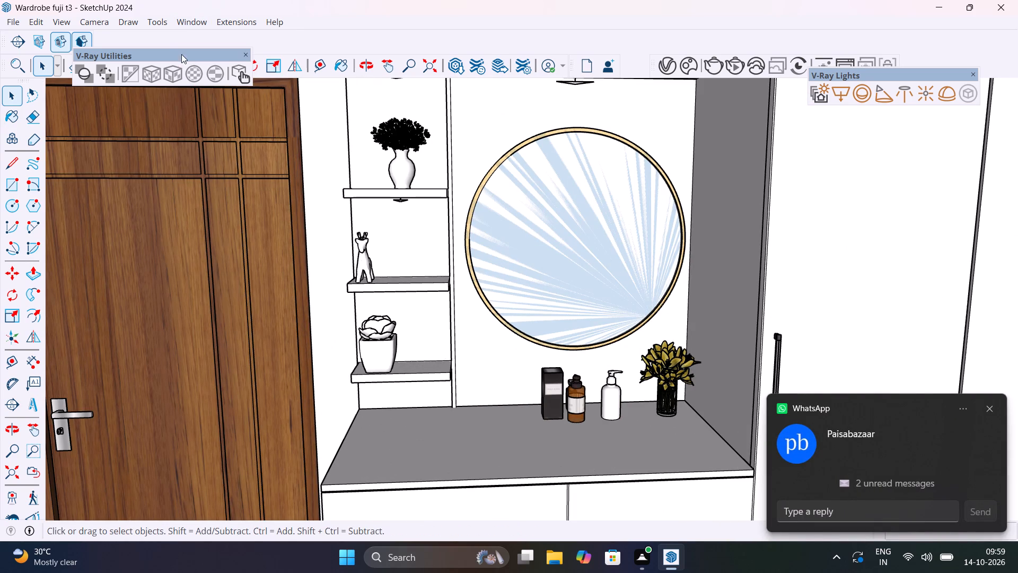
left_click_drag(182, 51, 771, 52)
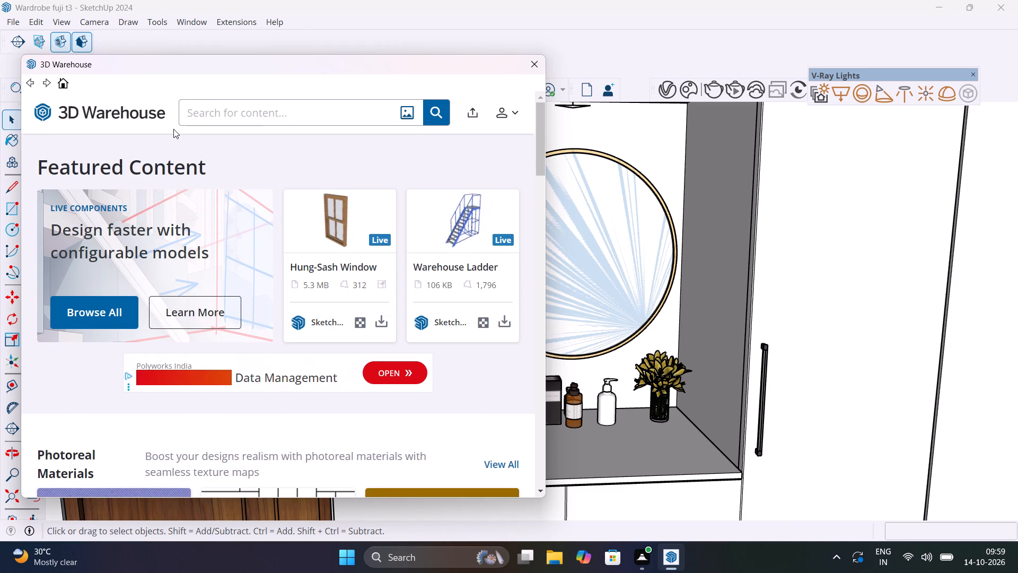
left_click(227, 115)
type("switch board")
key("Return")
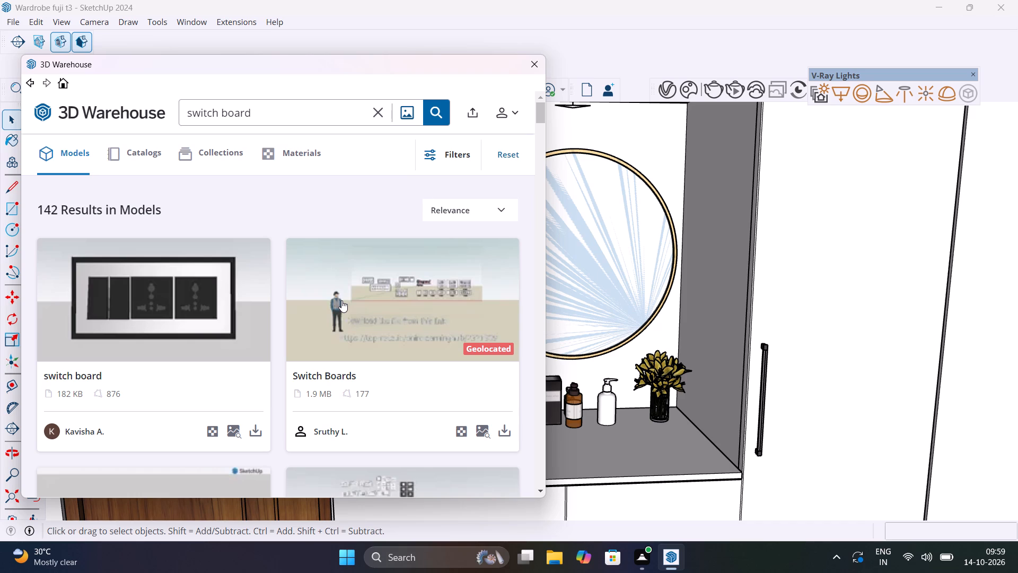
Load the "indian switch board plug and socket" model from the results directly into the scene and place it on empty ground beside the room.
scroll(341, 323, "down", 5)
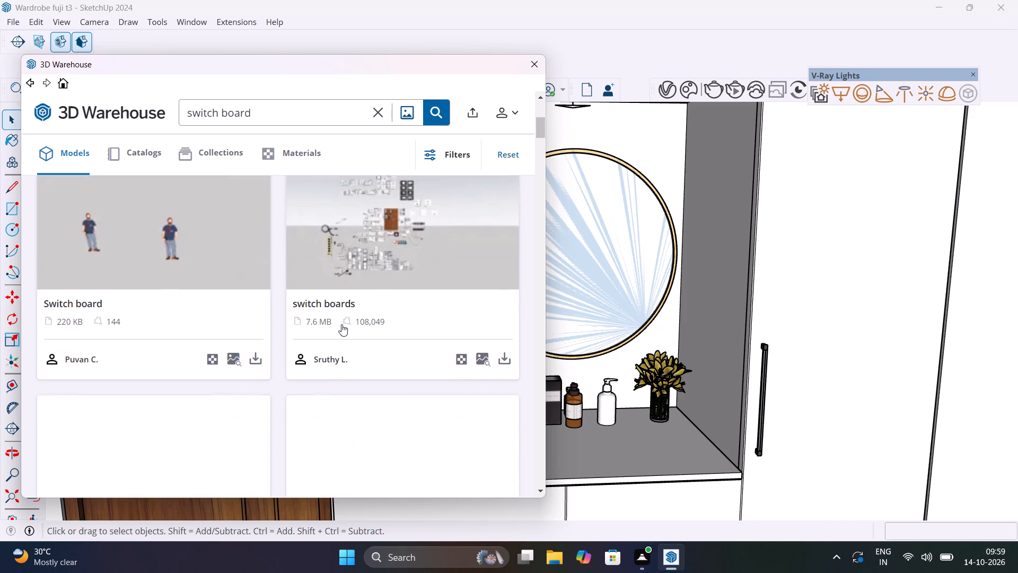
scroll(341, 324, "down", 5)
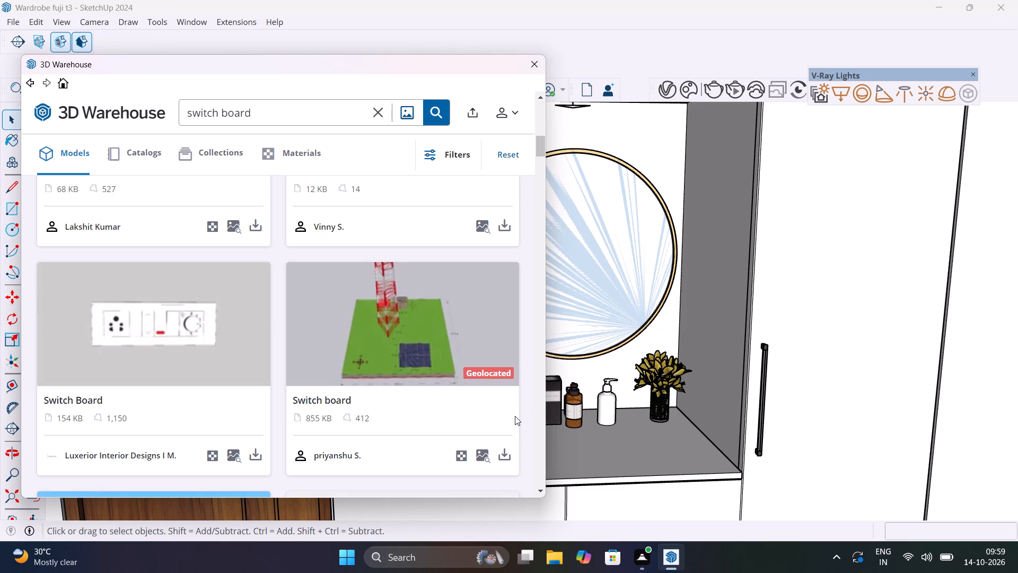
scroll(515, 416, "down", 3)
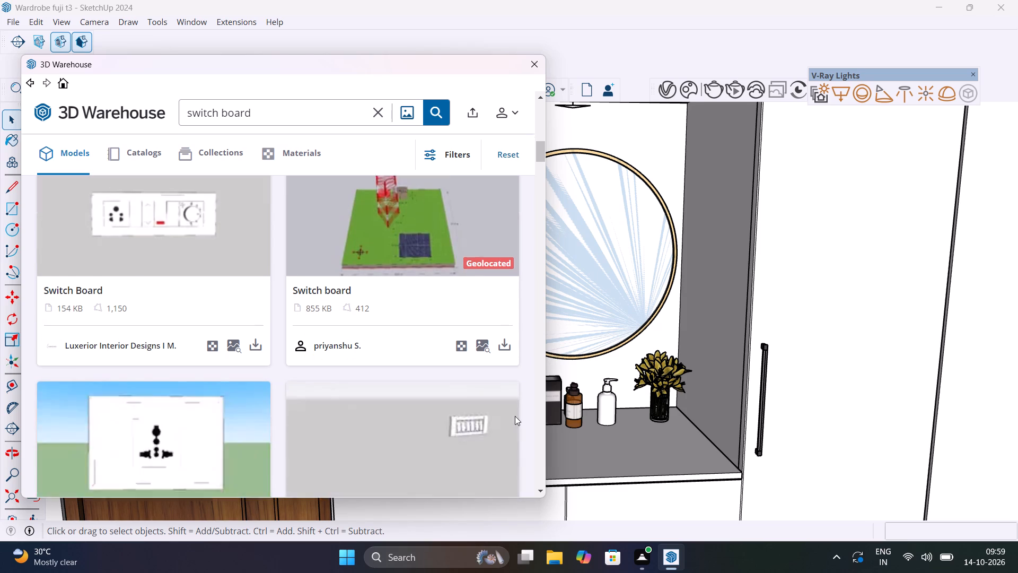
scroll(515, 416, "down", 3)
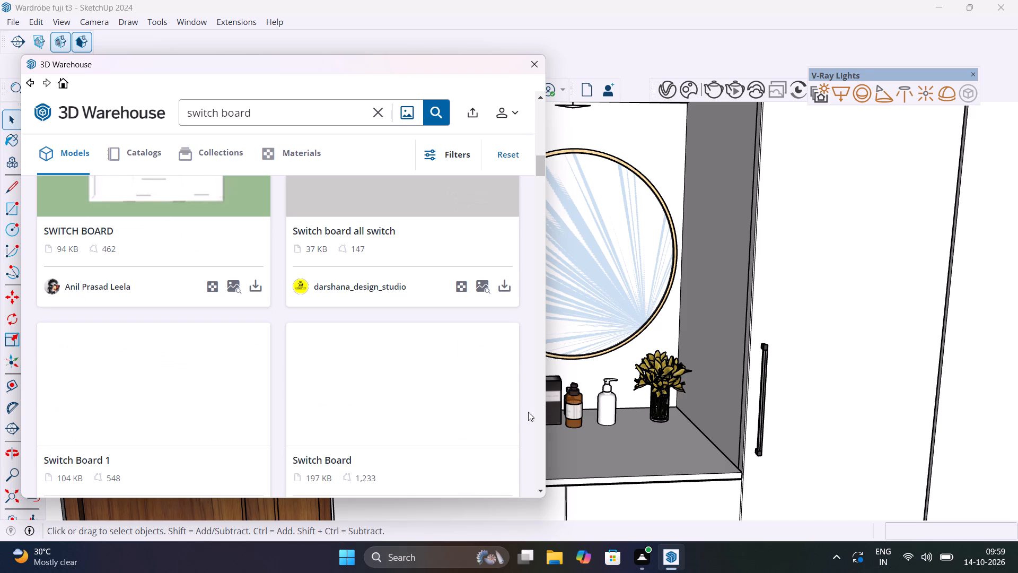
scroll(403, 435, "down", 4)
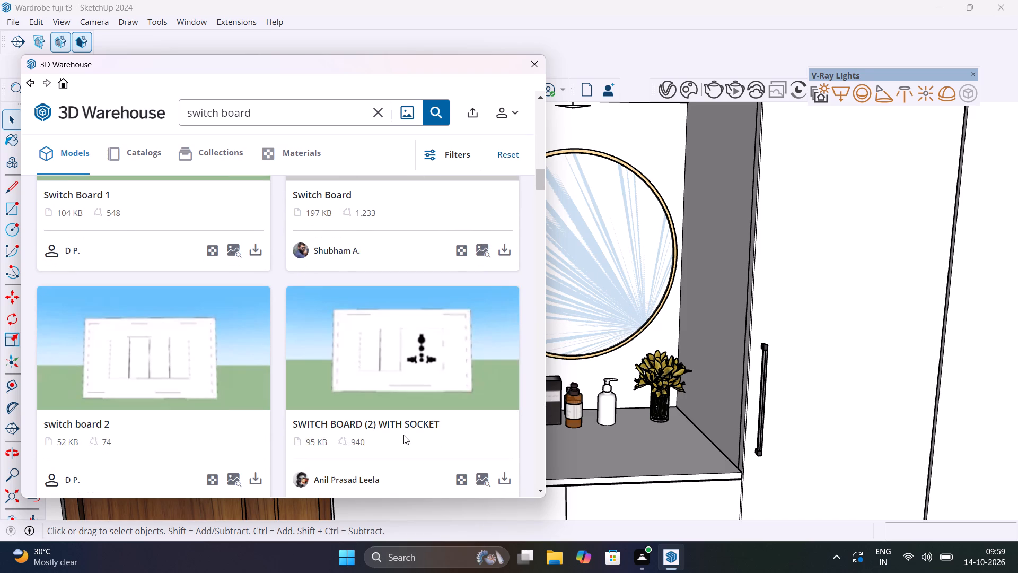
scroll(403, 435, "down", 4)
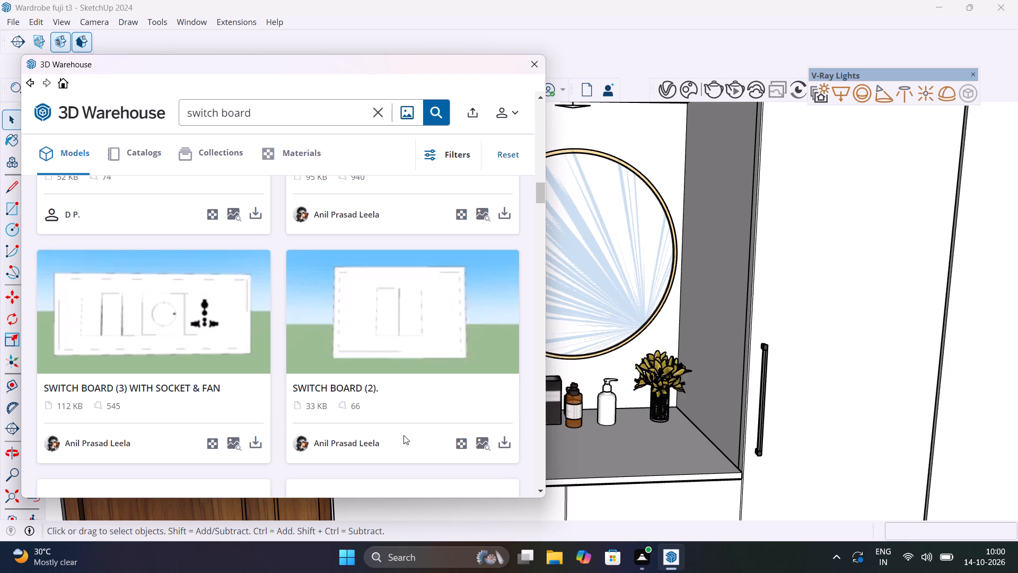
scroll(403, 435, "down", 4)
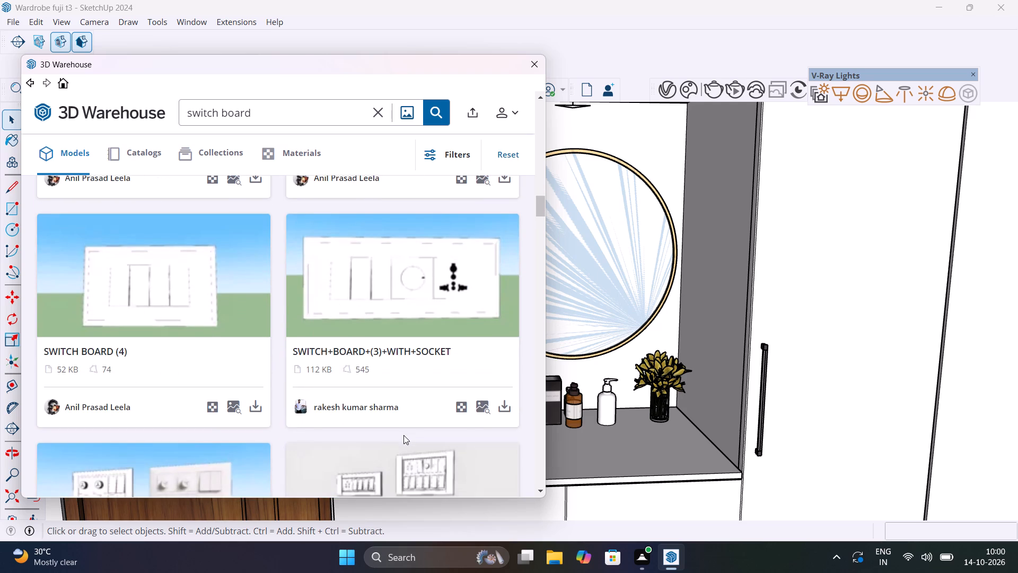
scroll(403, 435, "down", 5)
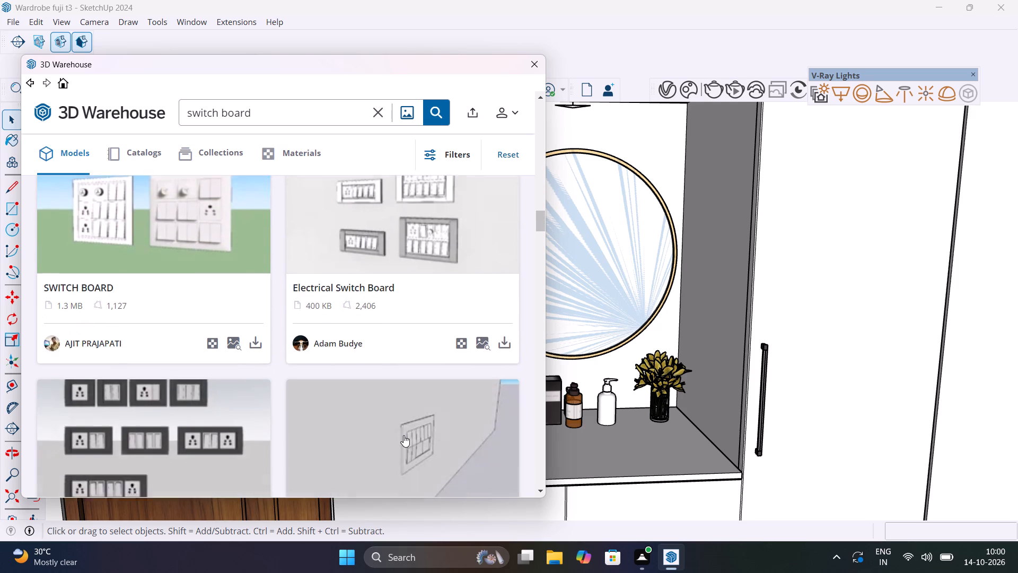
scroll(403, 435, "down", 3)
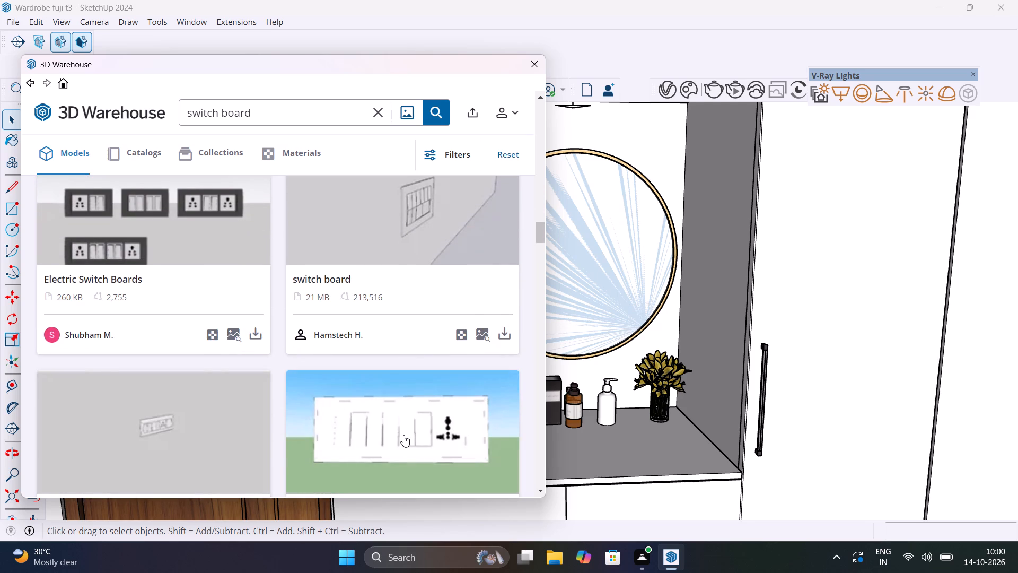
scroll(403, 435, "down", 5)
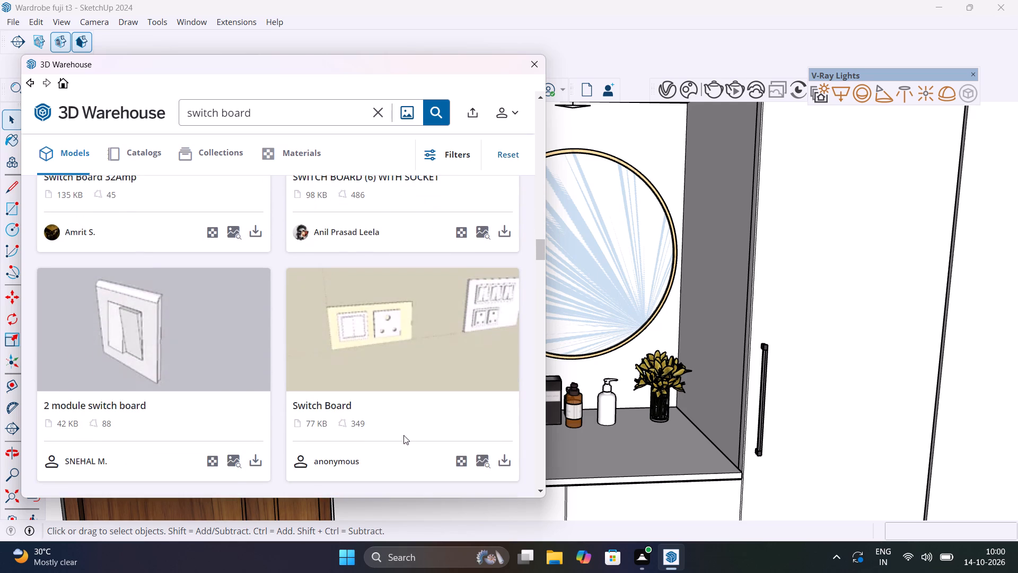
scroll(403, 435, "down", 3)
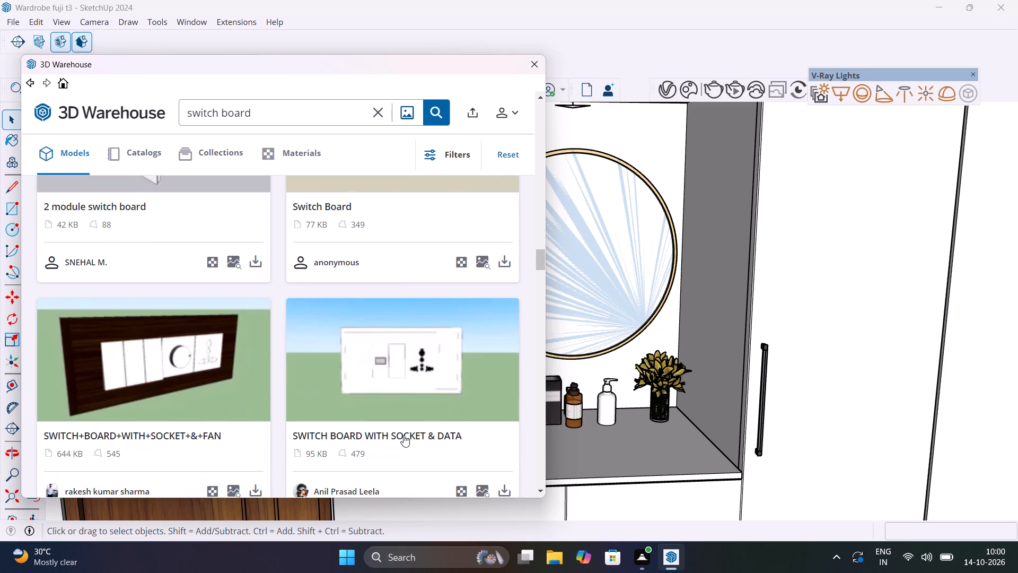
scroll(403, 435, "down", 6)
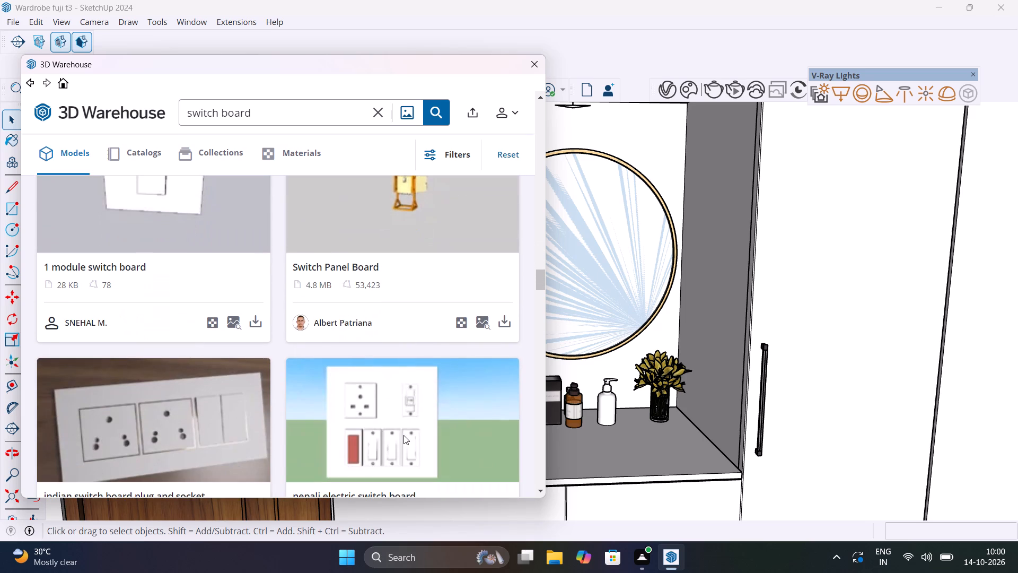
scroll(403, 435, "down", 2)
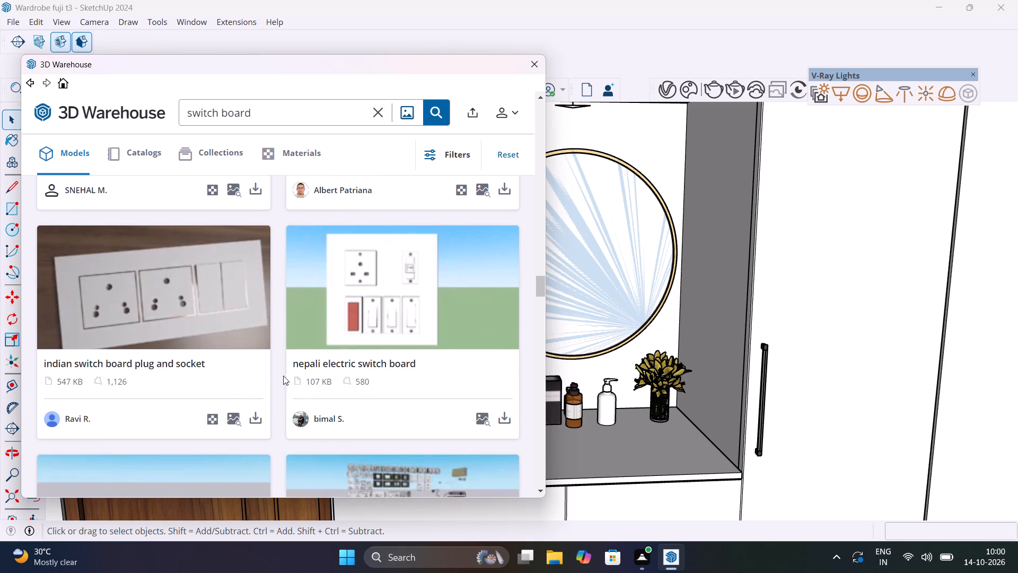
left_click(260, 422)
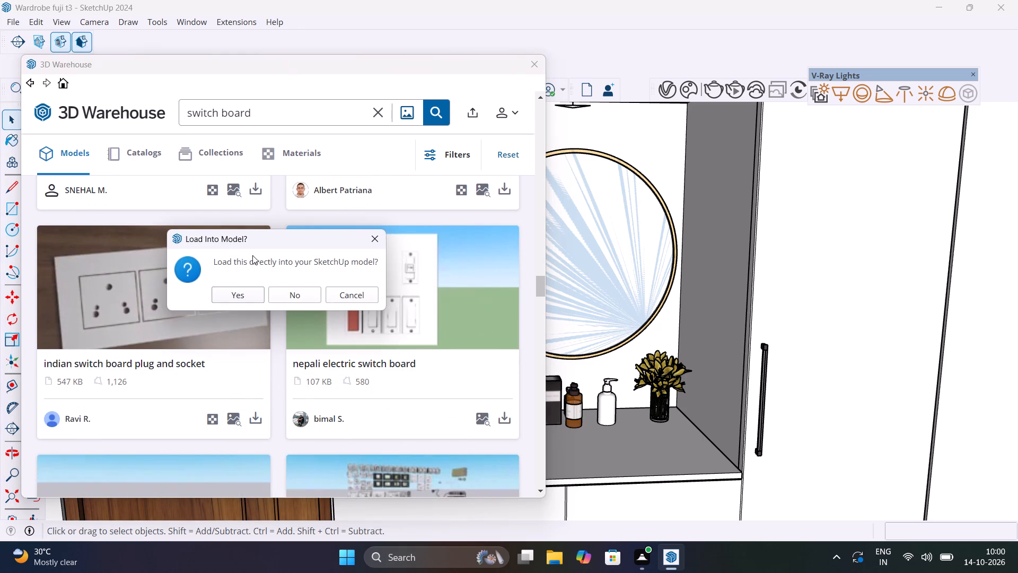
left_click(237, 298)
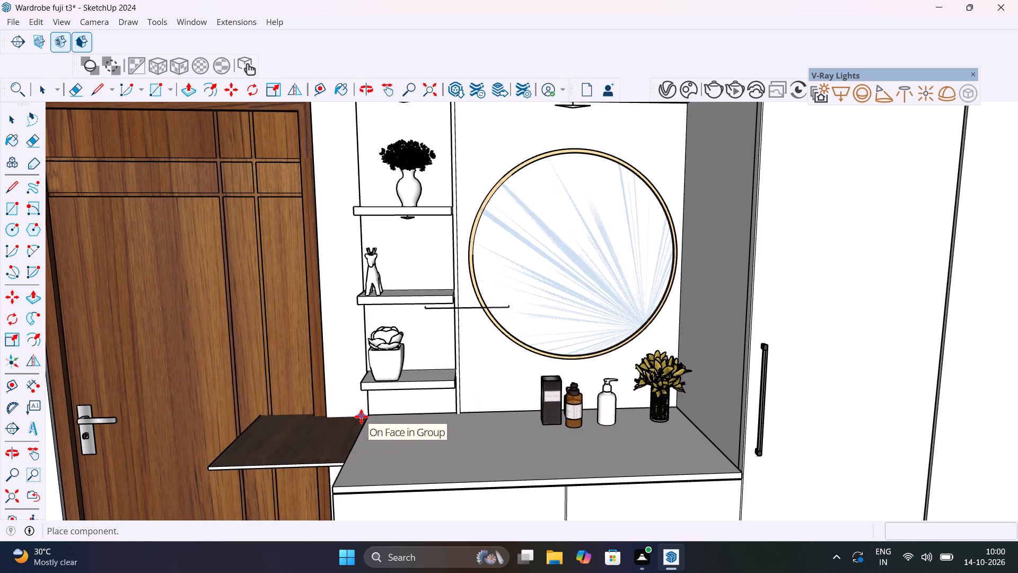
scroll(361, 417, "down", 20)
scroll(361, 417, "down", 3)
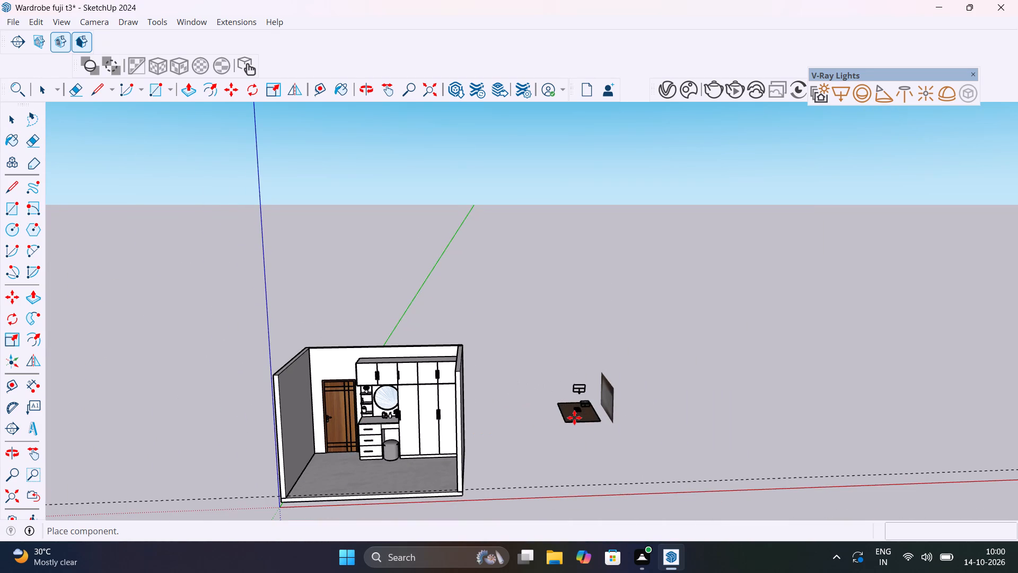
left_click(574, 418)
Explode the imported switch board component into its separate parts.
scroll(578, 410, "up", 18)
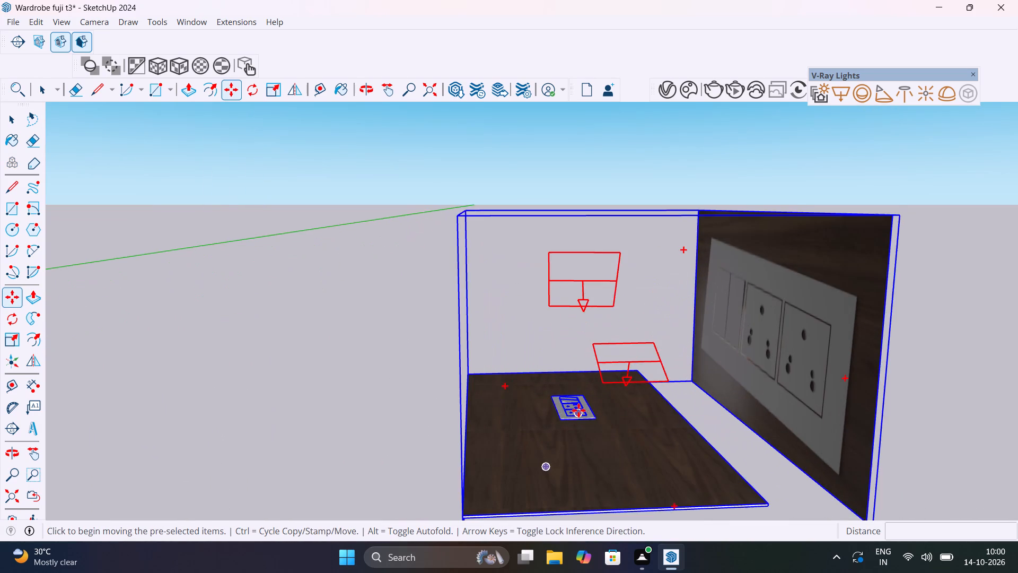
middle_click_drag(602, 458, 884, 534)
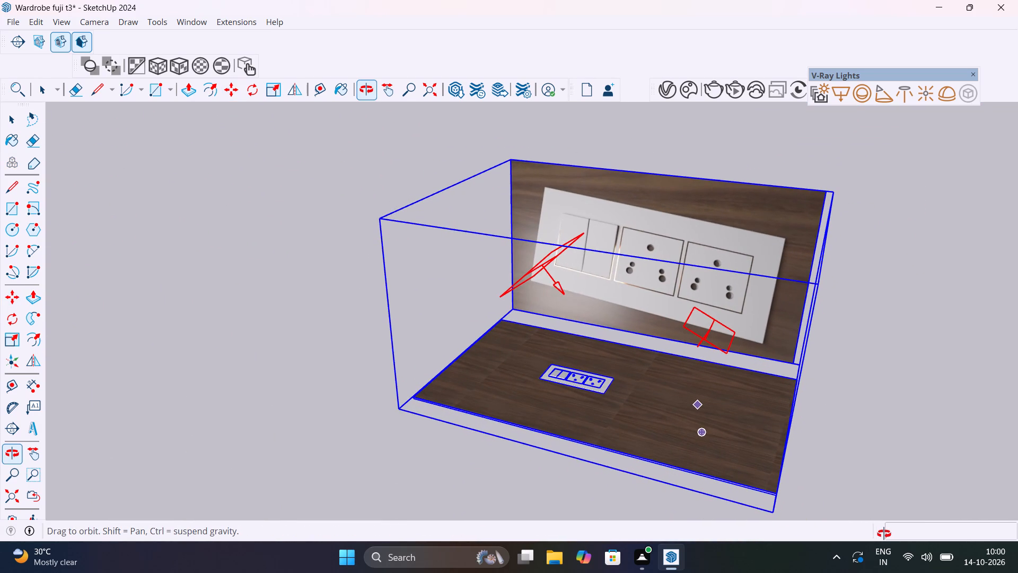
middle_click_drag(884, 534, 899, 572)
scroll(896, 566, "down", 1)
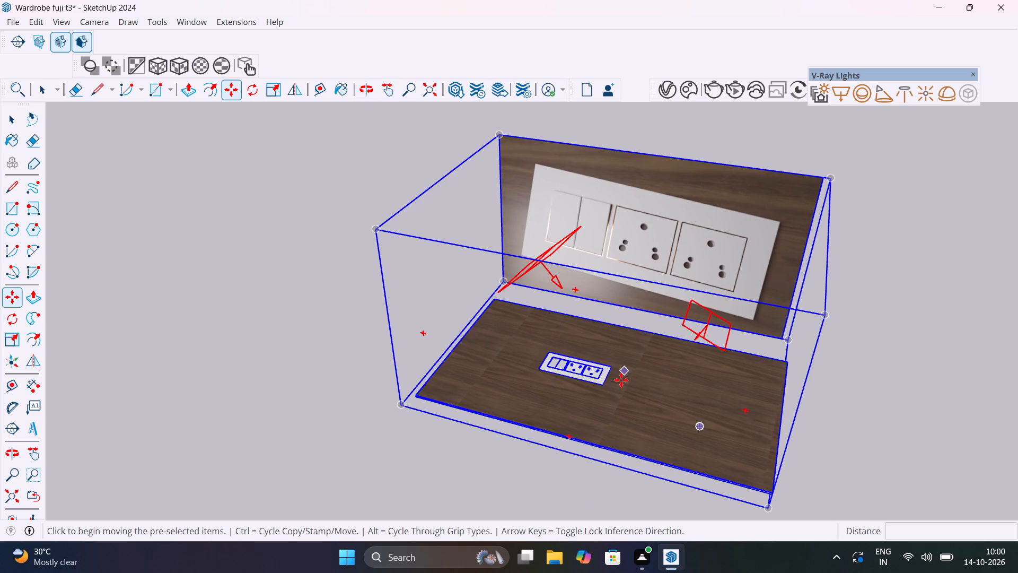
scroll(621, 380, "up", 12)
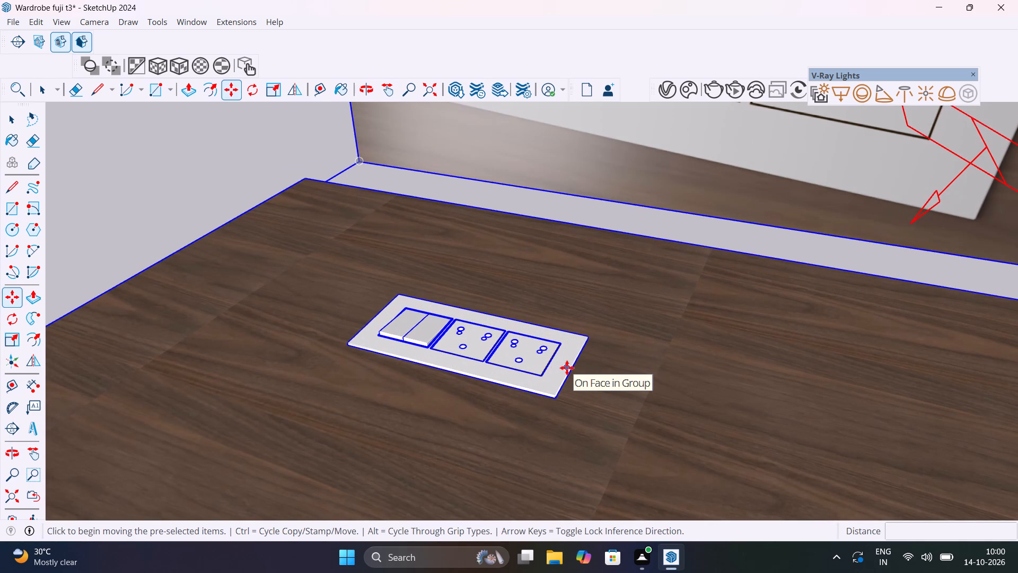
key("space")
right_click(568, 373)
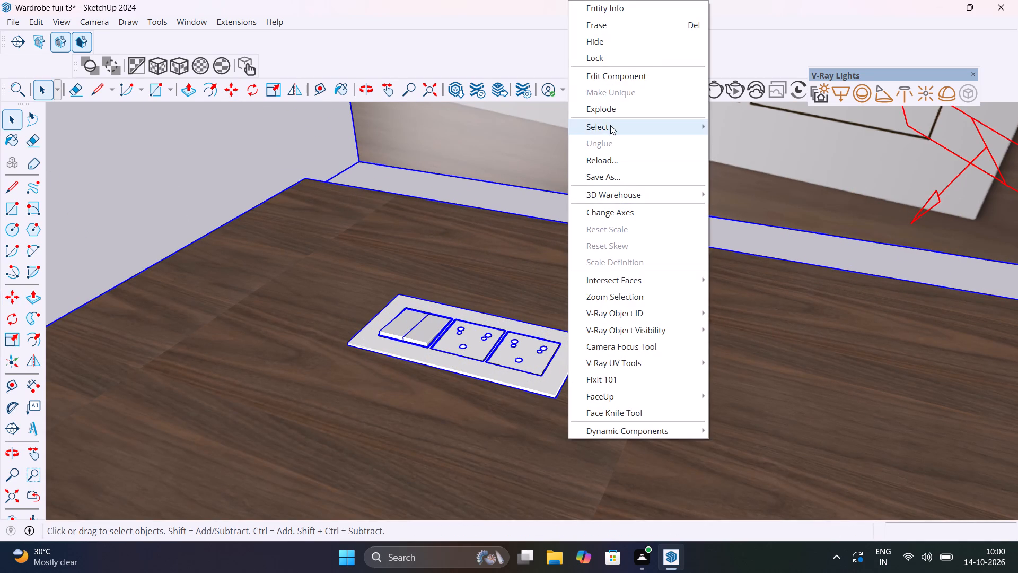
left_click(616, 113)
Move the whole switch board off the wooden panel onto the empty ground in front of it.
left_click(555, 396)
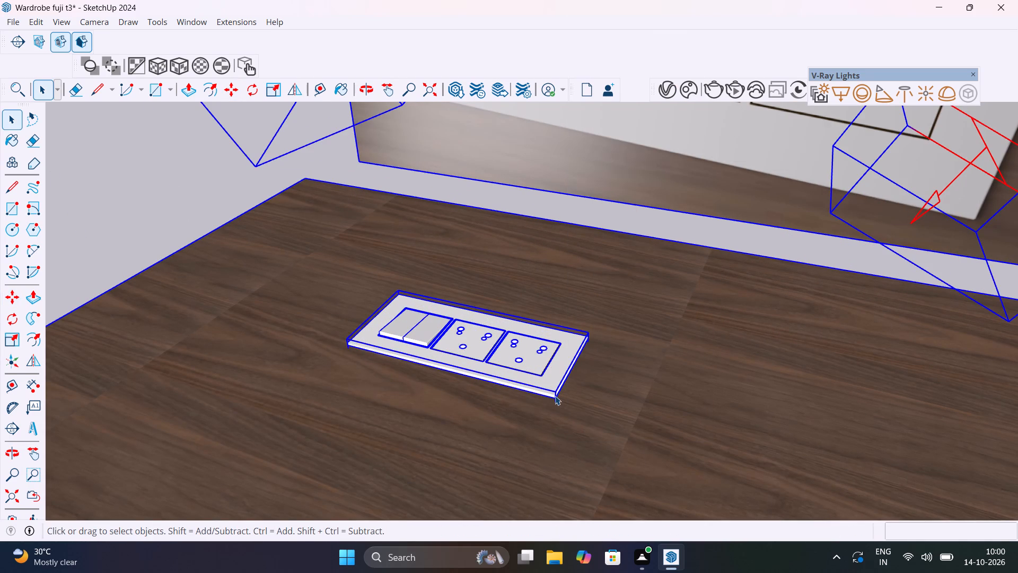
key("m")
left_click(554, 392)
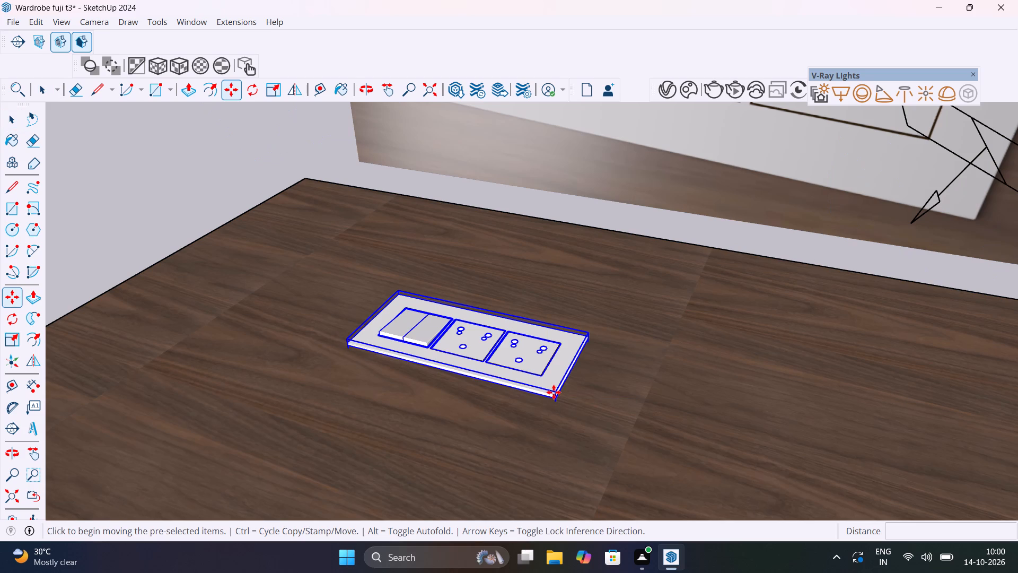
scroll(451, 393, "down", 20)
scroll(451, 393, "down", 3)
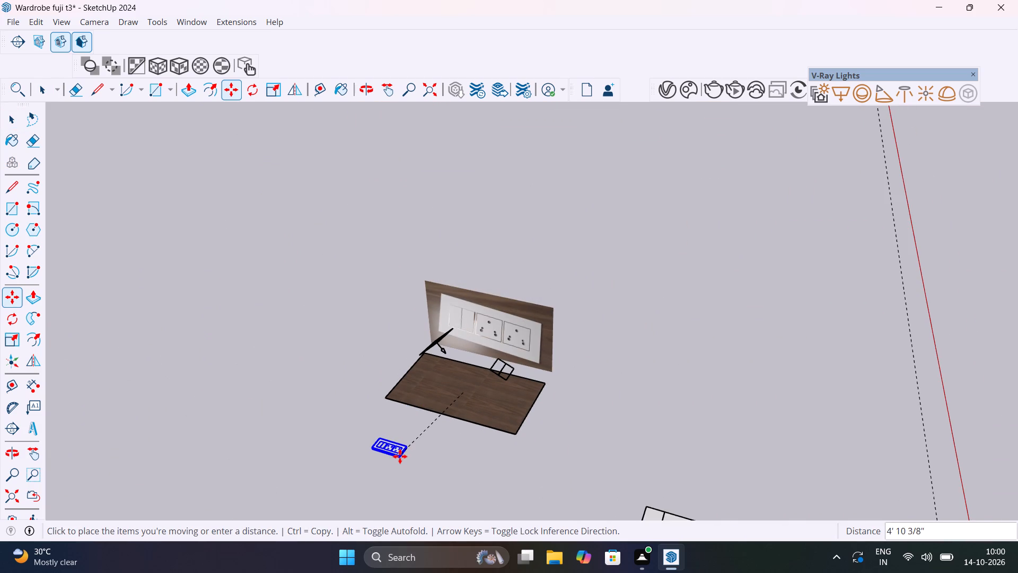
scroll(400, 456, "up", 5)
middle_click_drag(432, 380, 319, 366, "shift")
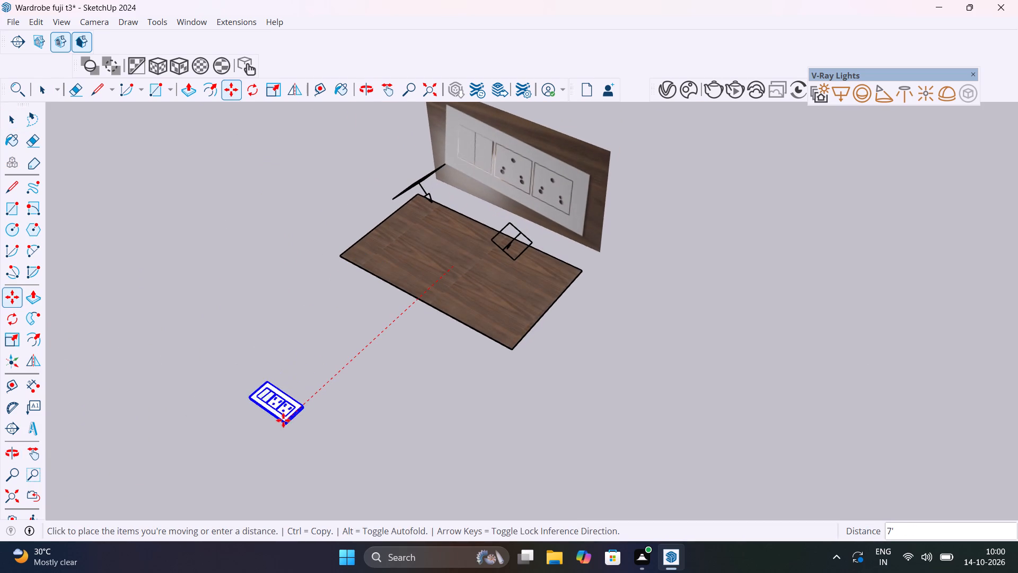
left_click(300, 394)
Rotate the switch board 90° about the green axis from its end so it stands upright.
scroll(318, 389, "up", 10)
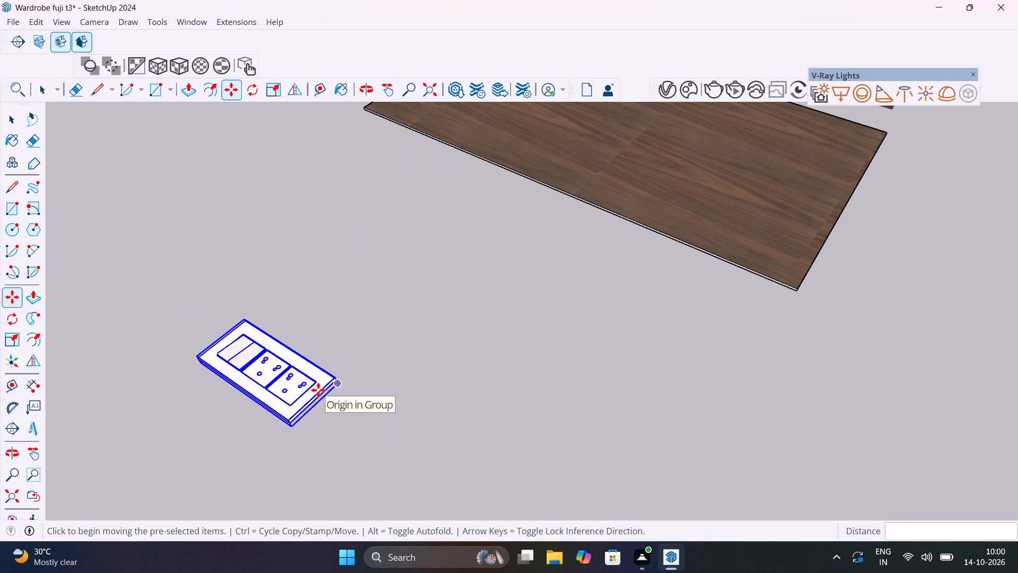
key("q")
left_click(335, 385)
left_click(276, 397)
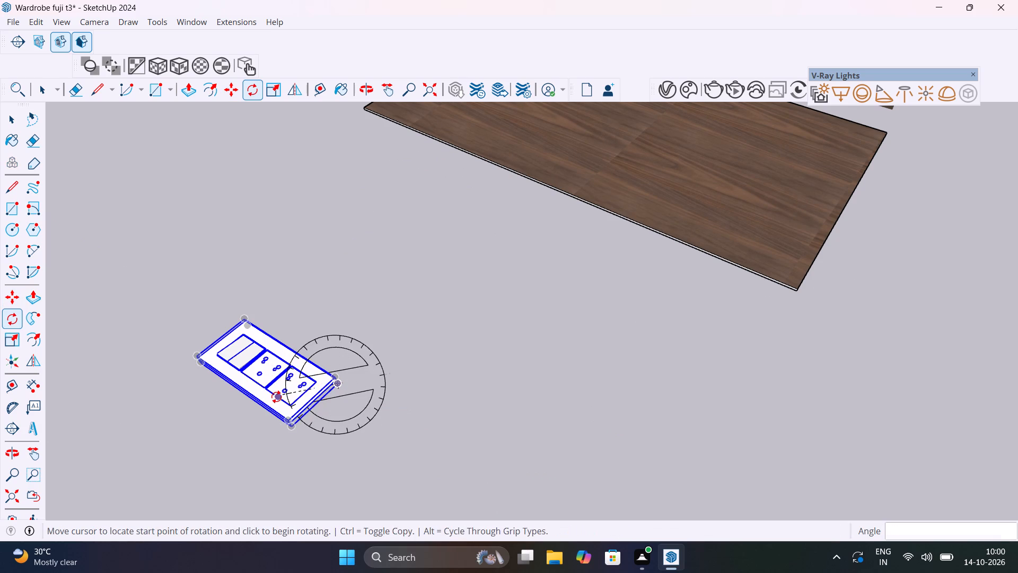
key("Escape")
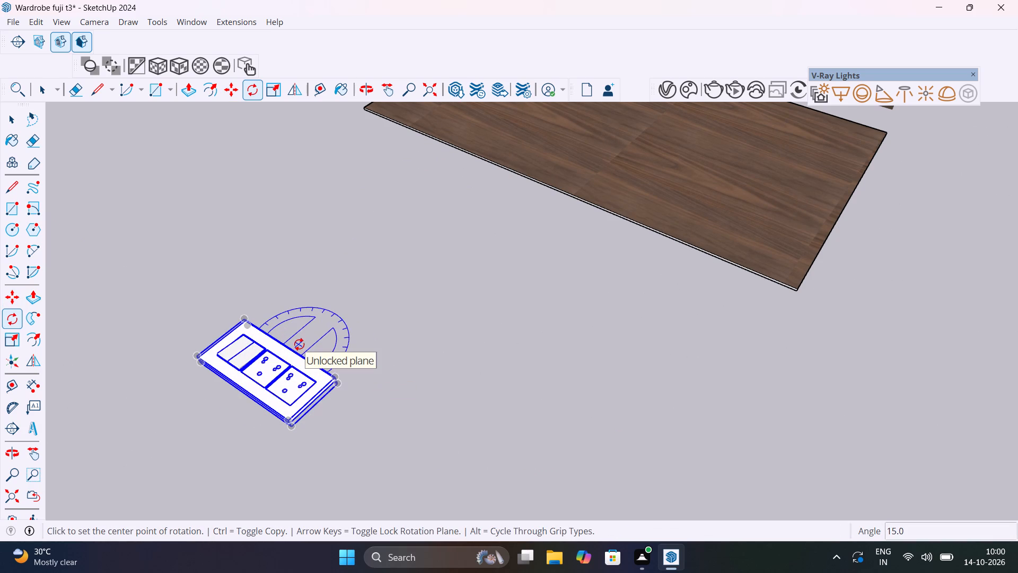
key("Left")
left_click(328, 393)
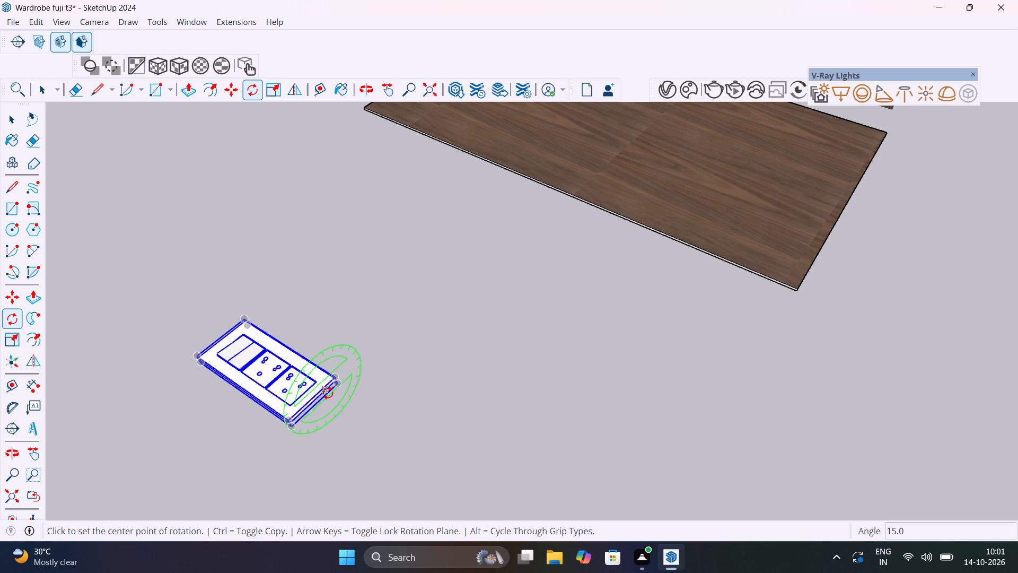
left_click(301, 389)
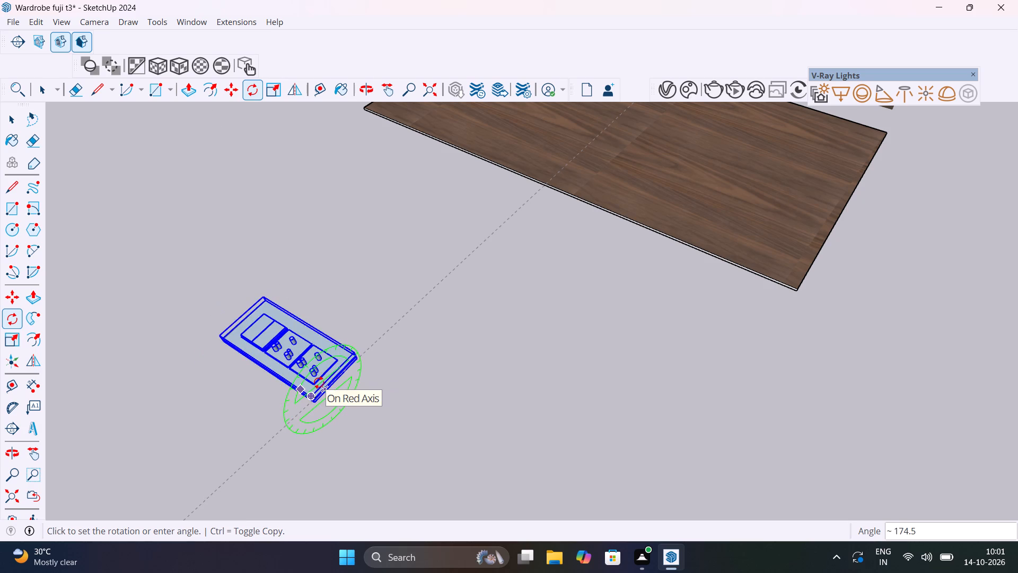
type("90")
key("Return")
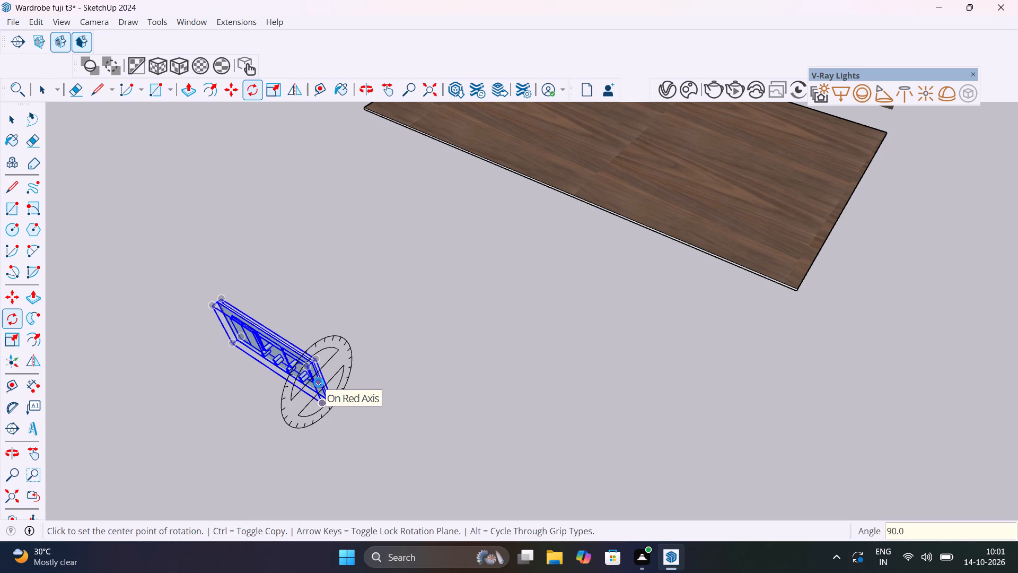
Rotate the upright switch board 90° about the vertical axis from its bottom corner.
scroll(369, 442, "down", 1)
middle_click_drag(369, 441, 200, 426)
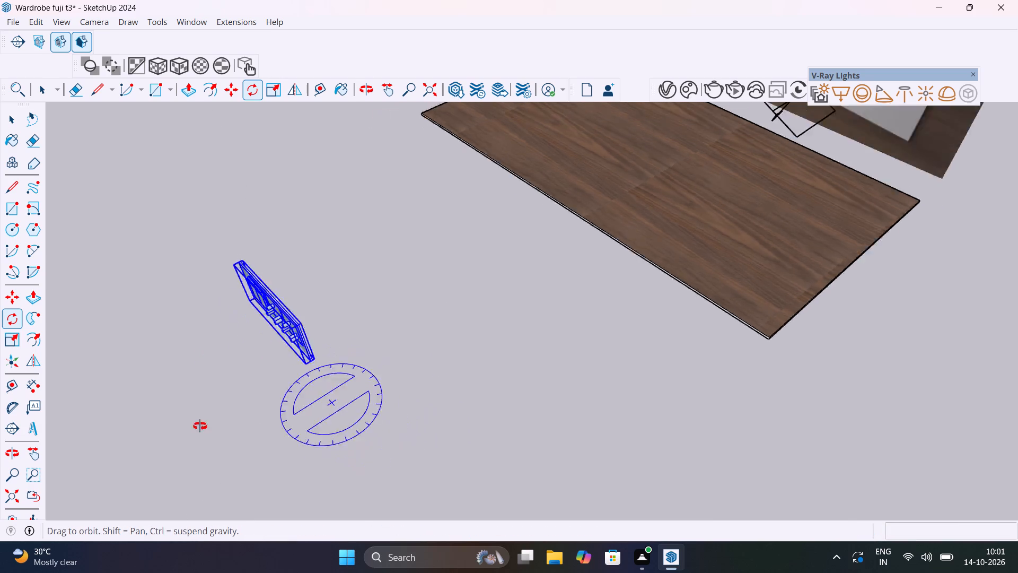
middle_click_drag(200, 426, 0, 397)
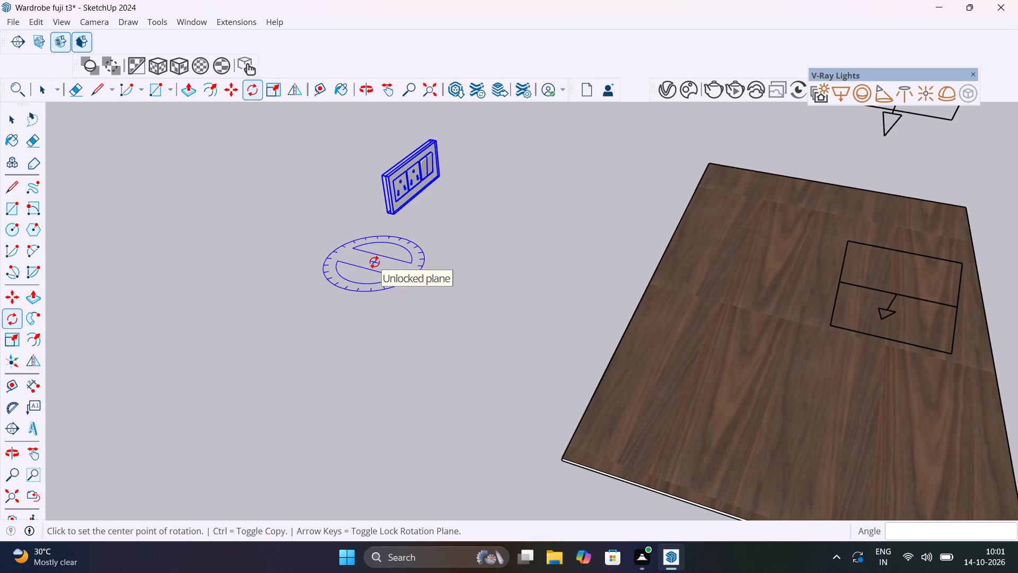
middle_click_drag(395, 271, 666, 397, "shift")
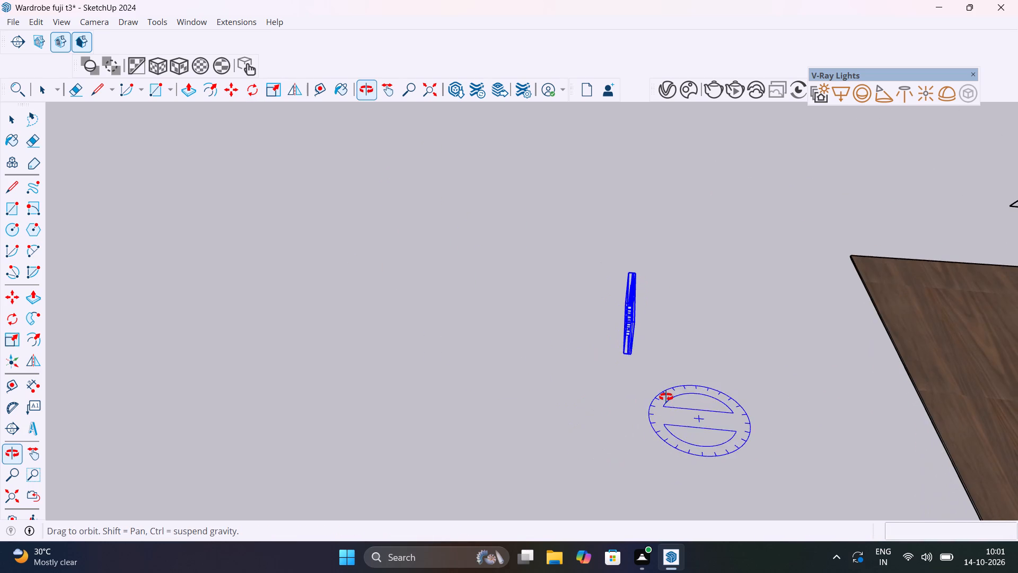
middle_click_drag(666, 397, 667, 396, "shift")
double_click(628, 358)
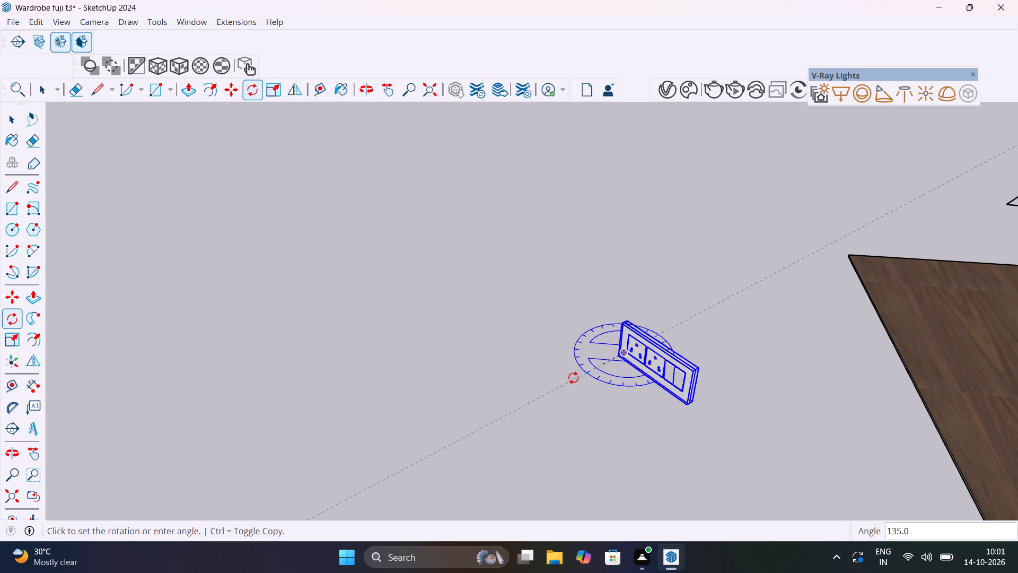
type("90")
key("Return")
Move the switch board by its bottom corner into the room, onto the dressing table top near the shelves.
scroll(521, 362, "down", 20)
scroll(521, 362, "down", 4)
middle_click_drag(541, 409, 755, 410, "shift")
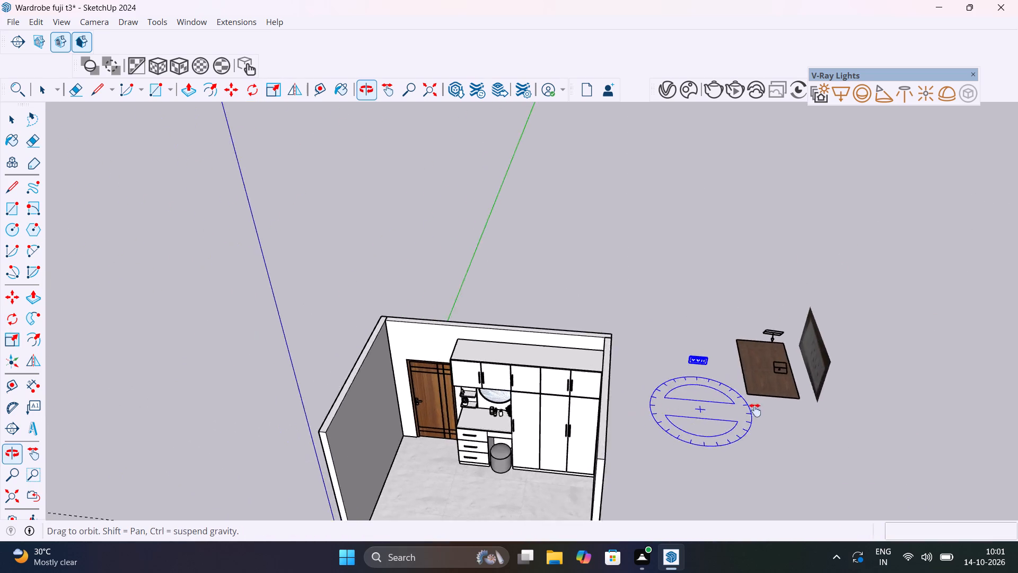
middle_click_drag(755, 410, 819, 421, "shift")
key("space")
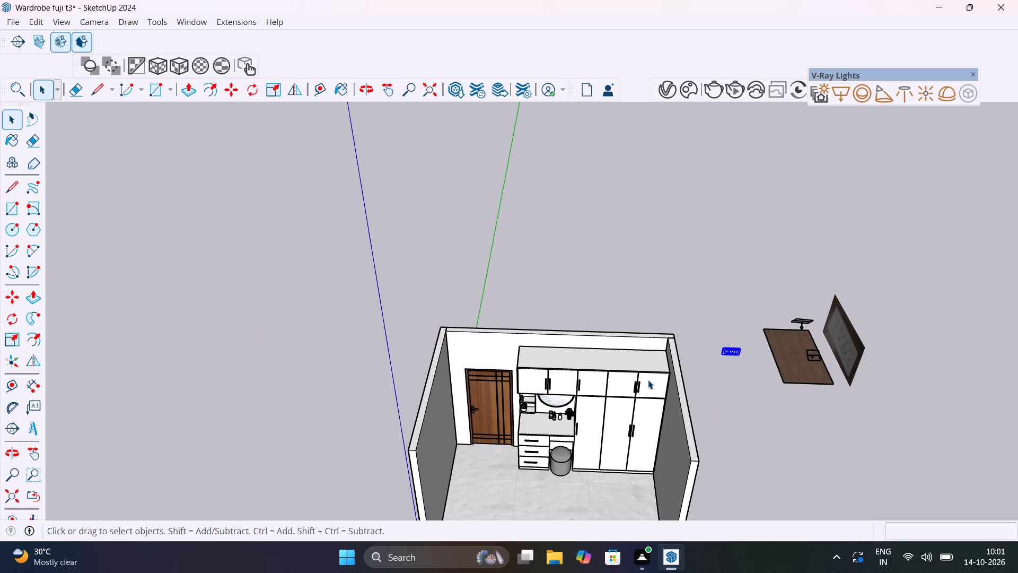
scroll(738, 348, "up", 5)
key("m")
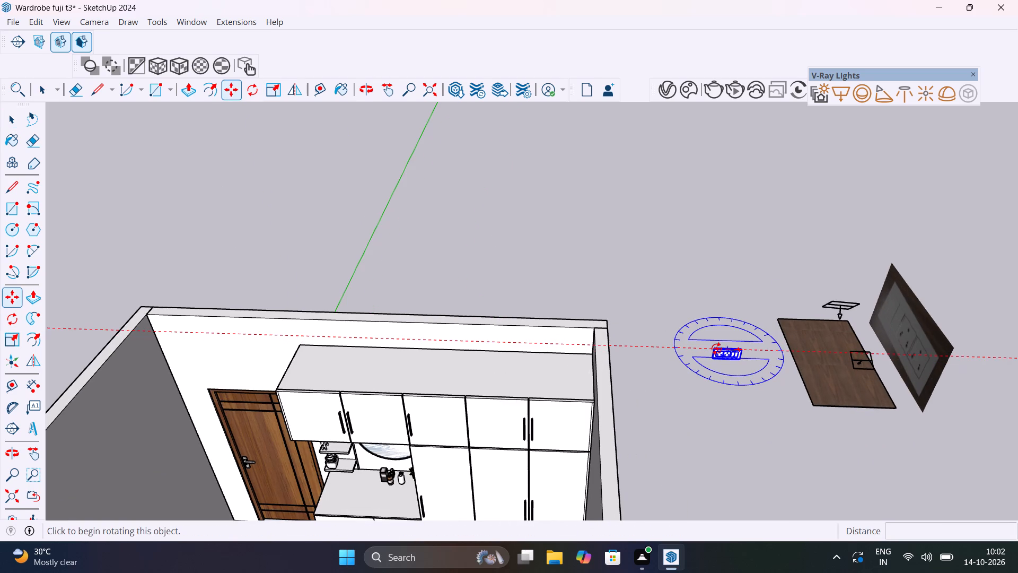
left_click(716, 349)
key("Escape")
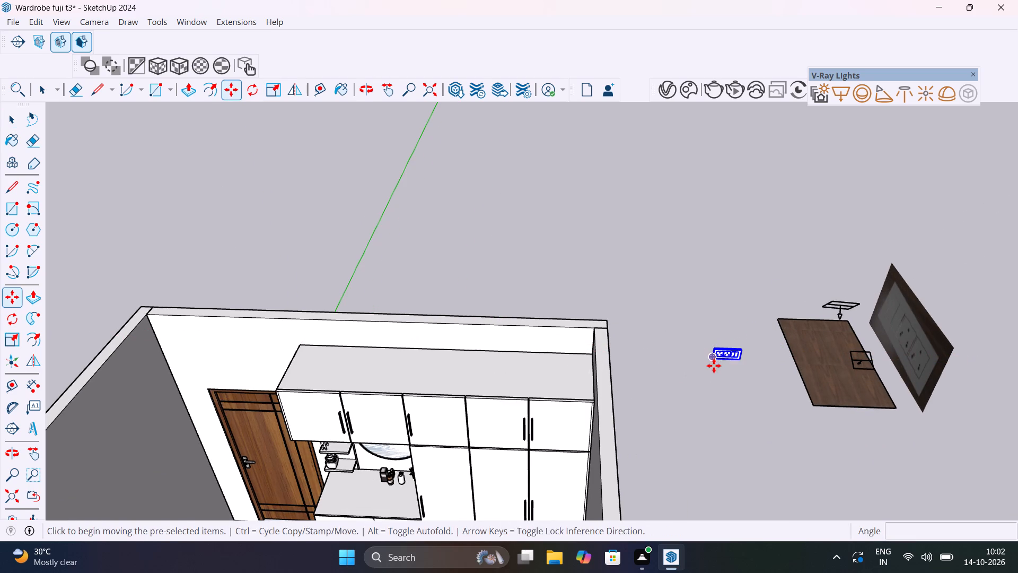
left_click(714, 366)
scroll(647, 395, "down", 13)
scroll(569, 431, "up", 7)
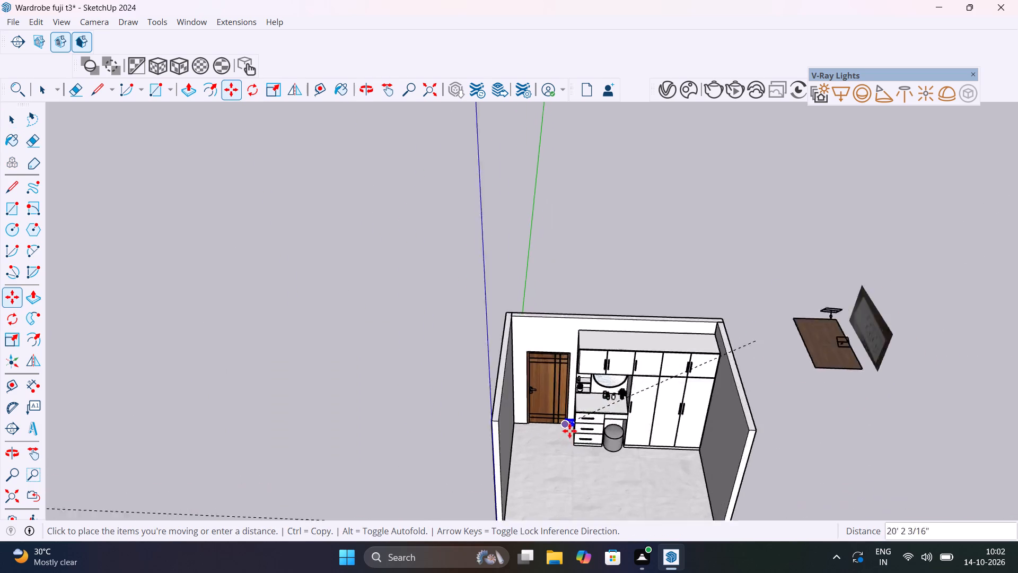
scroll(569, 431, "up", 10)
scroll(620, 333, "up", 19)
middle_click_drag(569, 389, 575, 388)
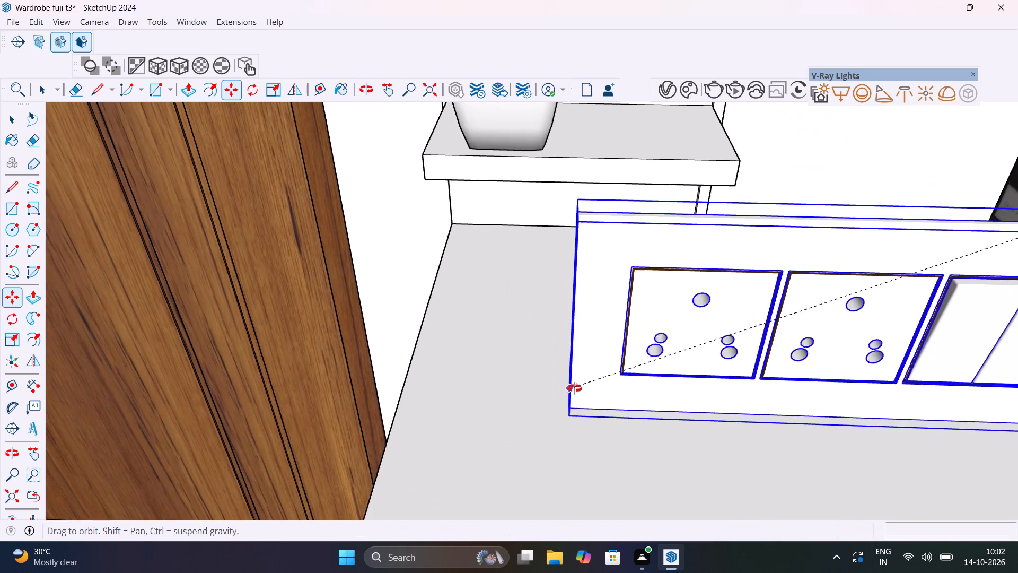
middle_click_drag(575, 388, 769, 346)
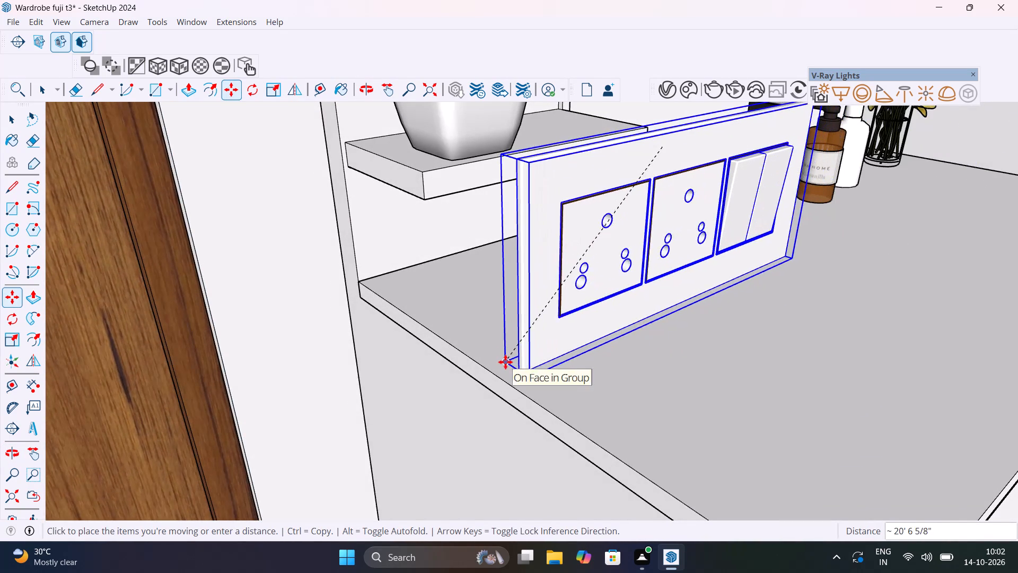
scroll(505, 362, "up", 7)
scroll(505, 362, "down", 6)
left_click(538, 384)
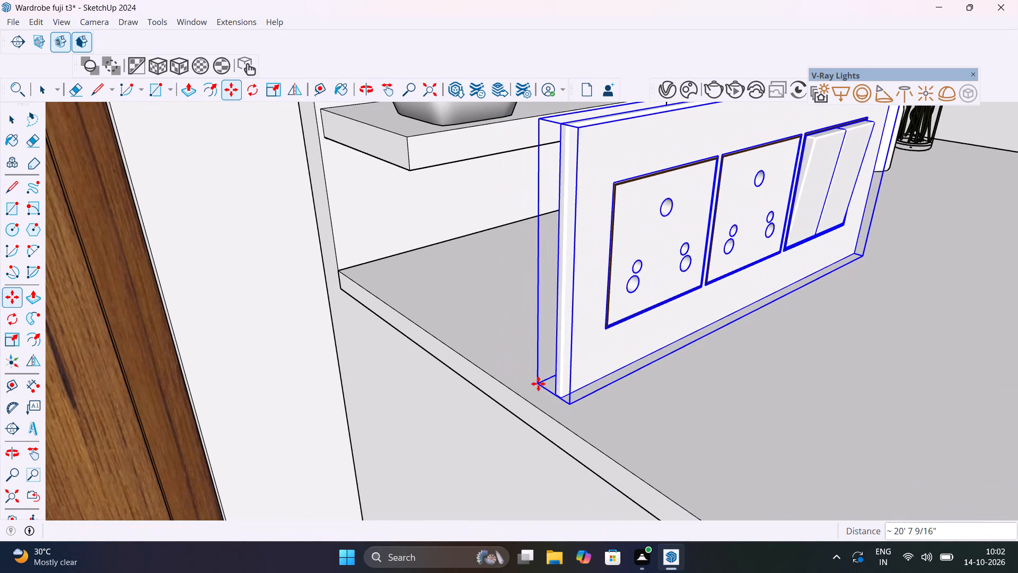
Scale the switch board down uniformly from its corner to about 0.4 of its size.
scroll(540, 383, "down", 15)
key("s")
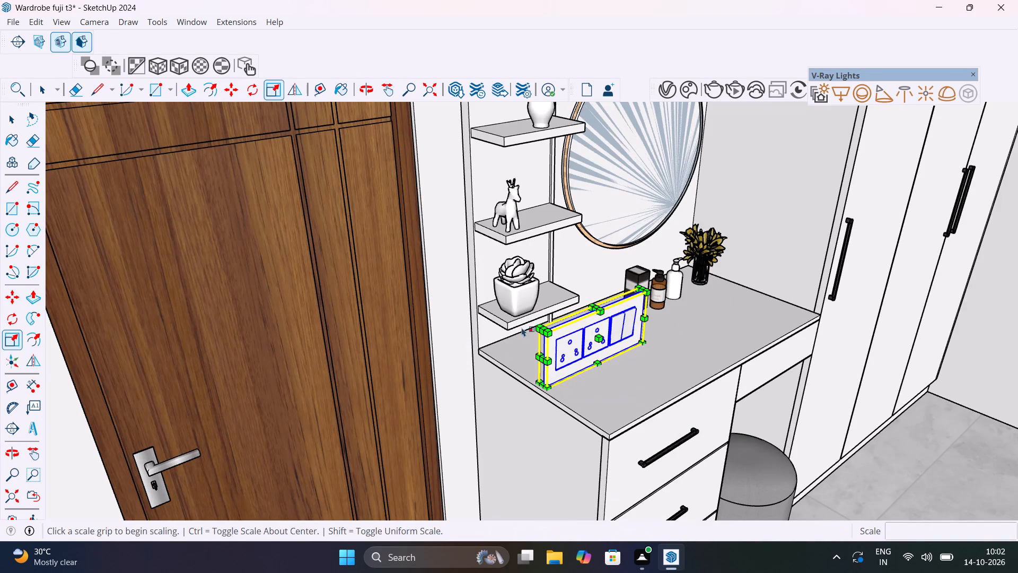
left_click(537, 324)
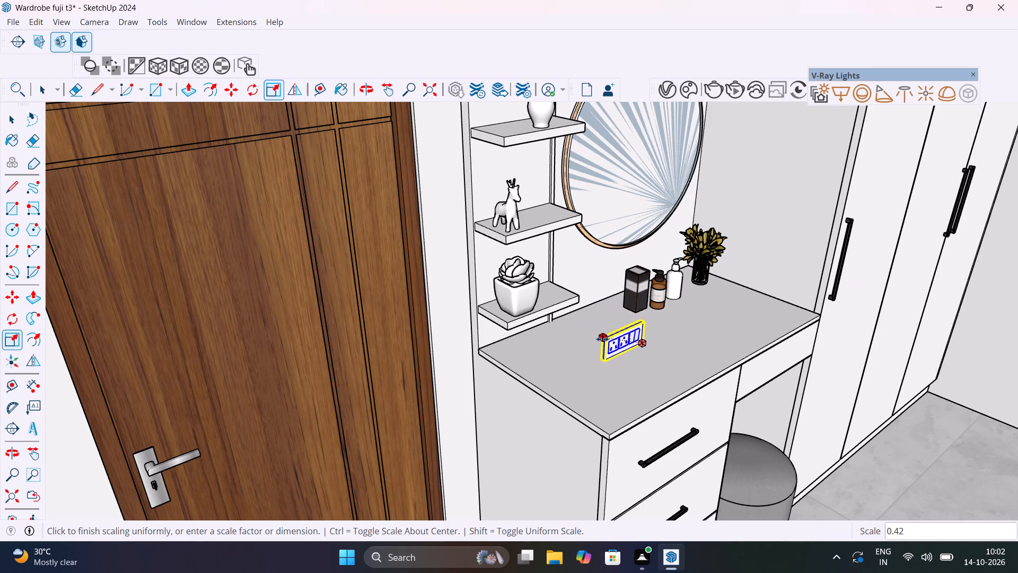
left_click(607, 340)
Move the switch board by its bottom corner onto the wall beneath the lowest shelf, just above the dressing table top.
scroll(613, 343, "up", 12)
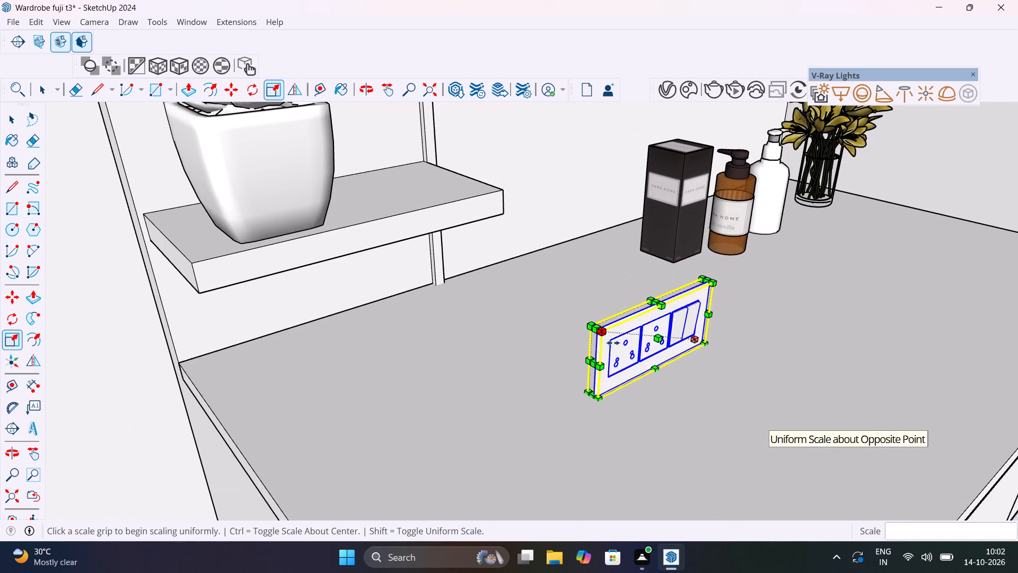
key("m")
left_click(599, 402)
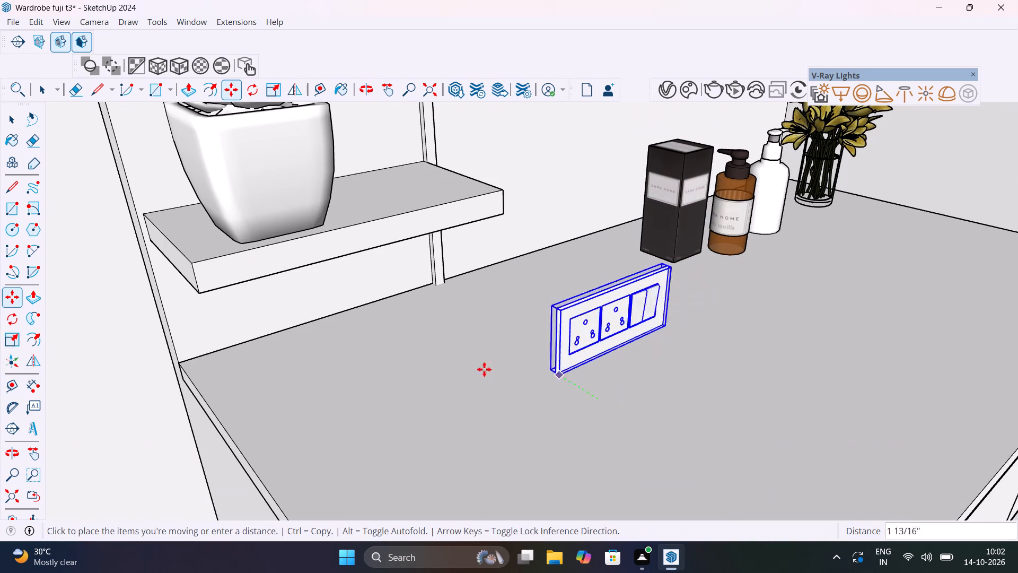
scroll(286, 337, "up", 6)
middle_click_drag(286, 337, 479, 331)
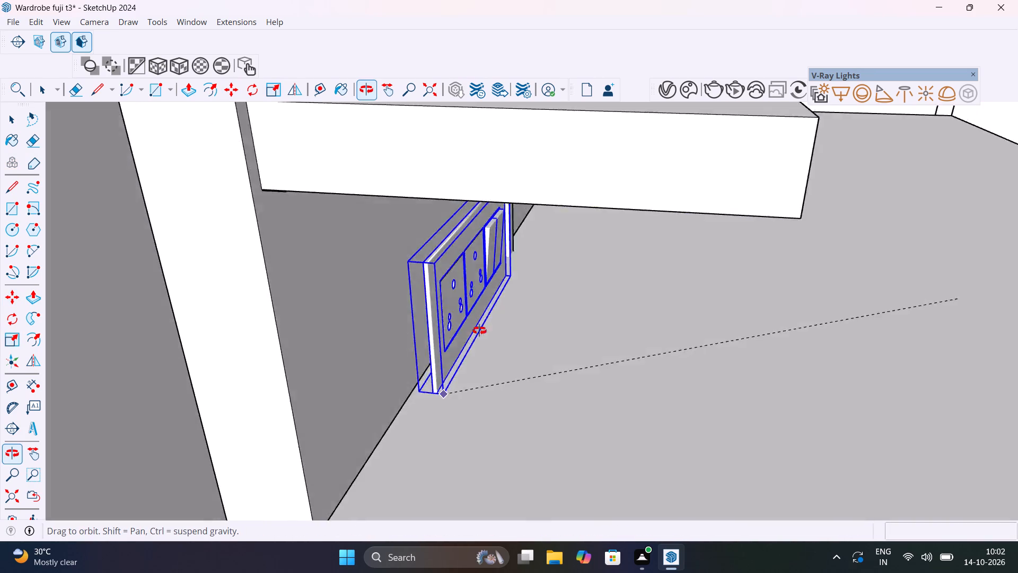
middle_click_drag(479, 331, 484, 285)
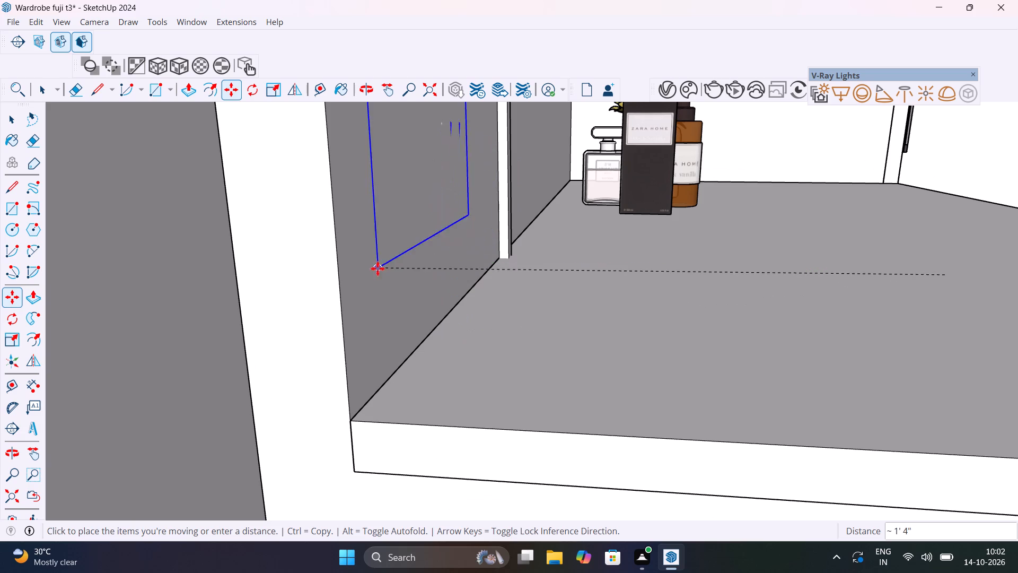
left_click(402, 282)
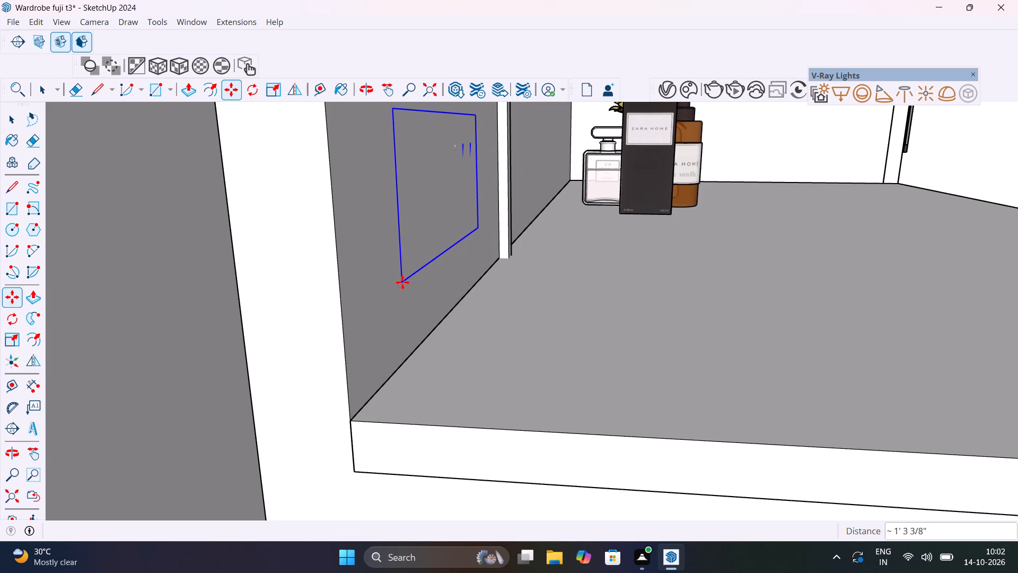
Pull the switch board out of the wall by 1/4" along the green axis and clear the selection.
left_click(443, 197)
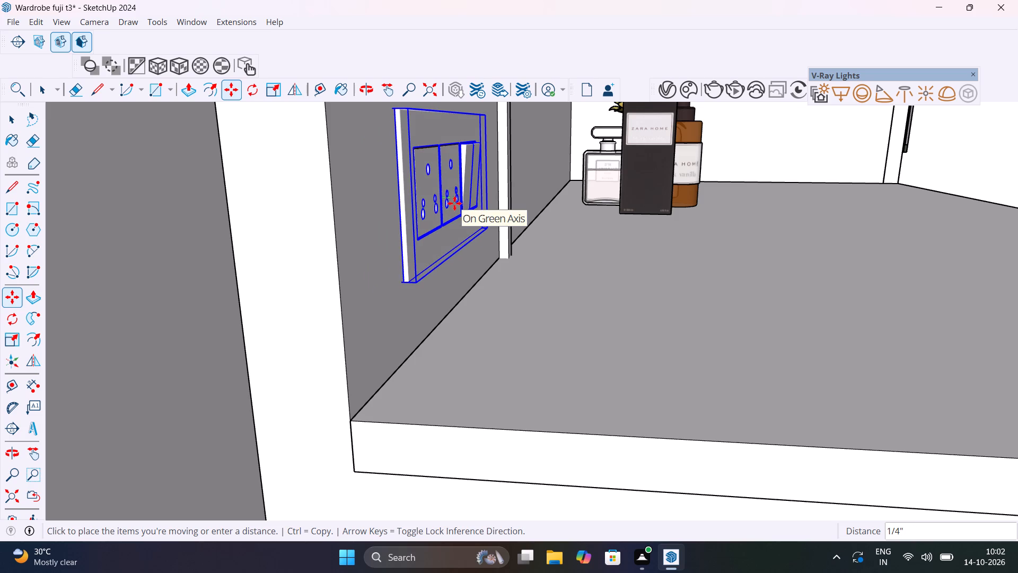
left_click(454, 203)
scroll(463, 237, "down", 15)
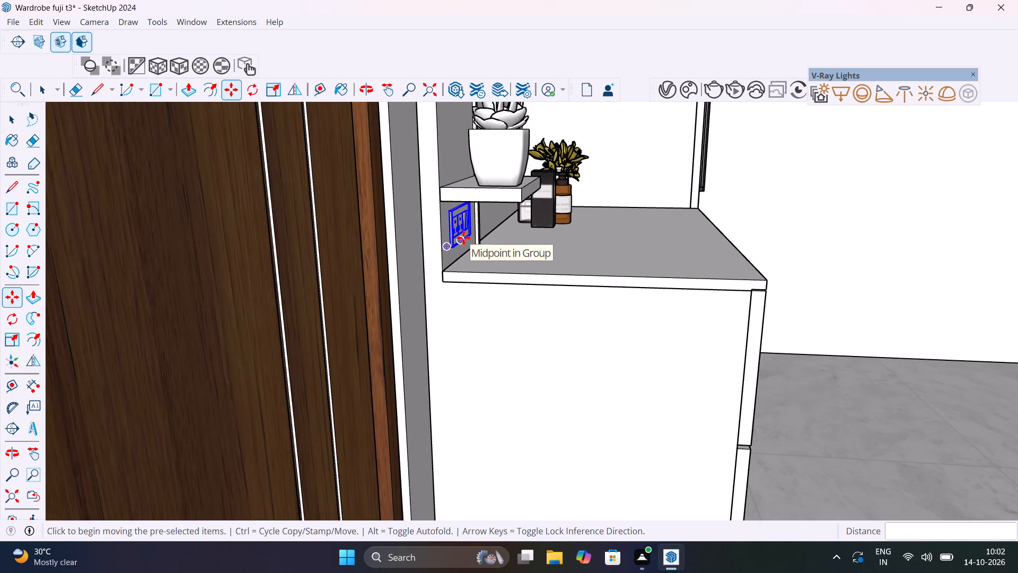
key("space")
scroll(487, 266, "down", 7)
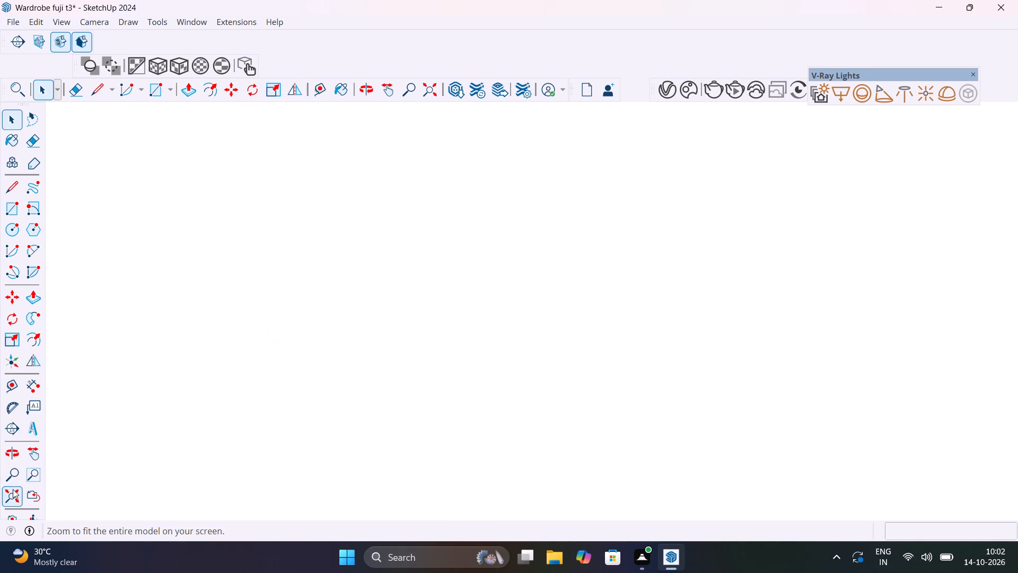
left_click(13, 494)
middle_click_drag(543, 310, 185, 302)
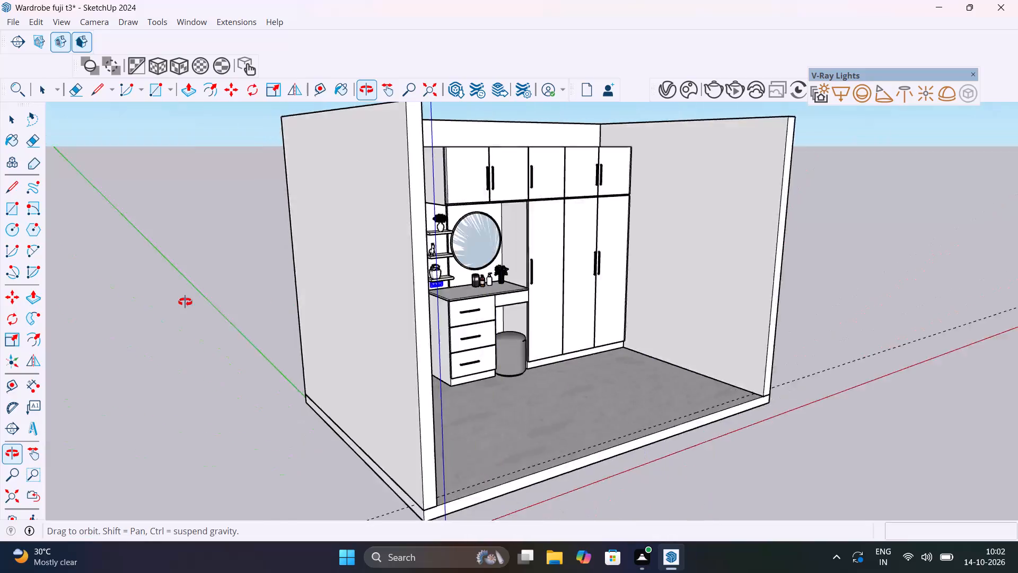
middle_click_drag(185, 302, 126, 302)
left_click(831, 325)
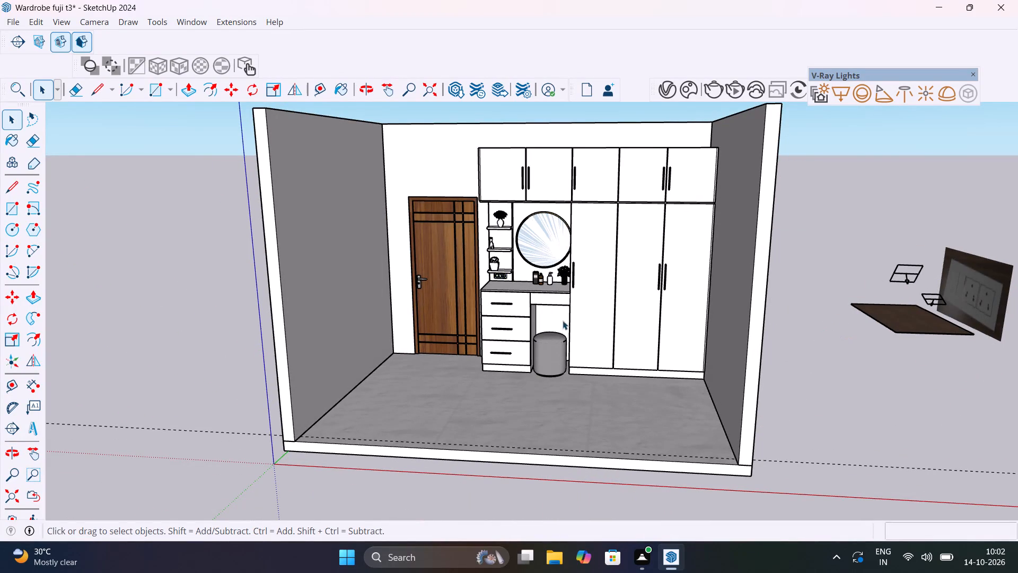
Delete the leftover switch board, wooden panel and light objects standing outside the room.
scroll(490, 282, "up", 17)
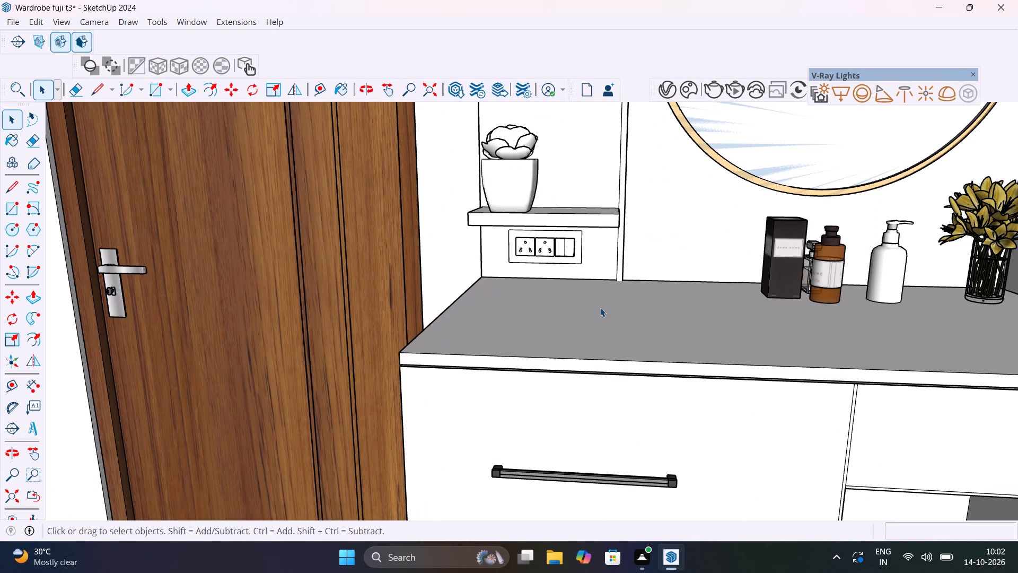
scroll(600, 308, "down", 20)
scroll(600, 308, "down", 3)
middle_click_drag(675, 348, 537, 343, "shift")
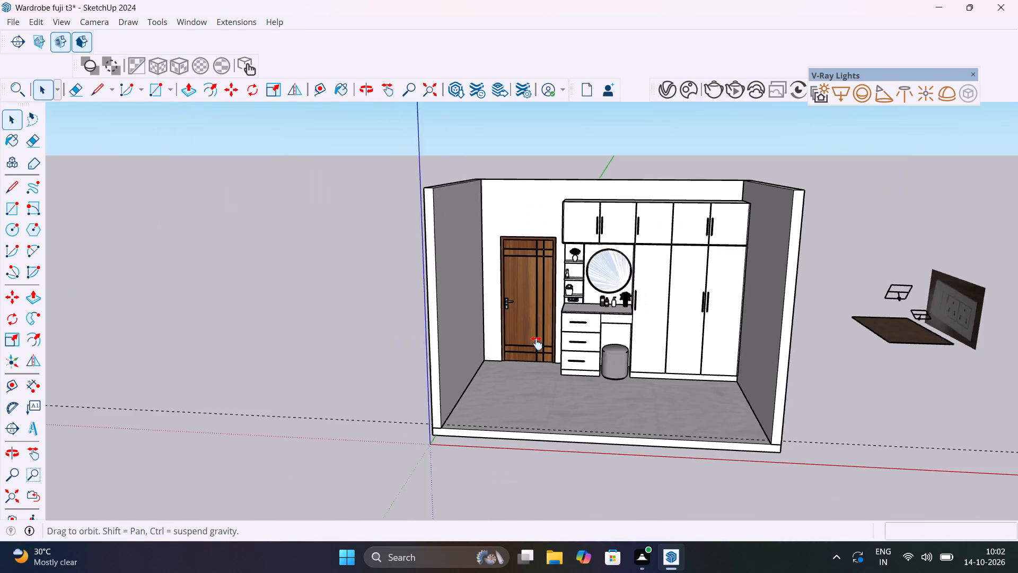
middle_click_drag(537, 343, 422, 336, "shift")
left_click_drag(875, 430, 651, 225)
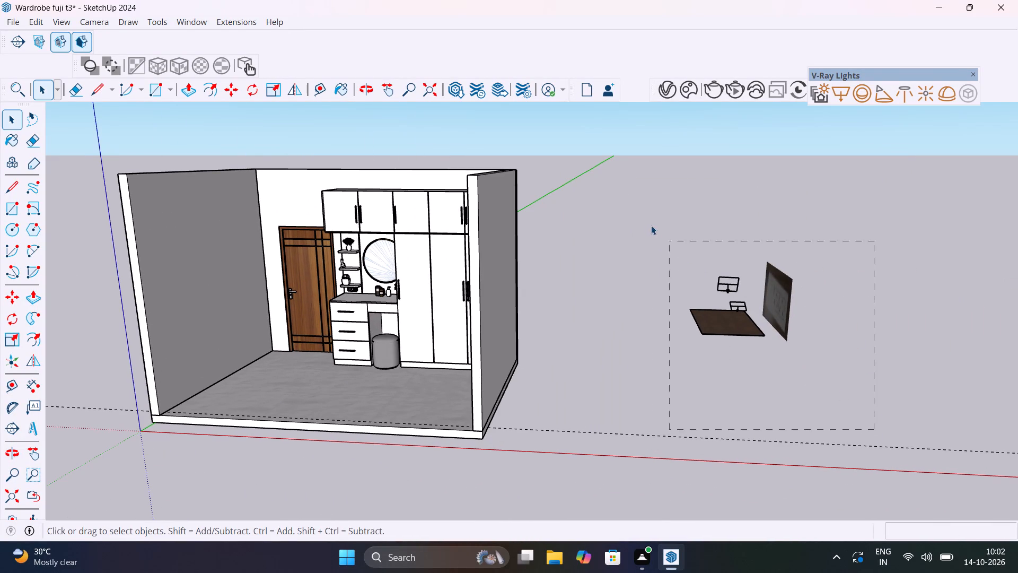
left_click_drag(651, 225, 648, 222)
key("Delete")
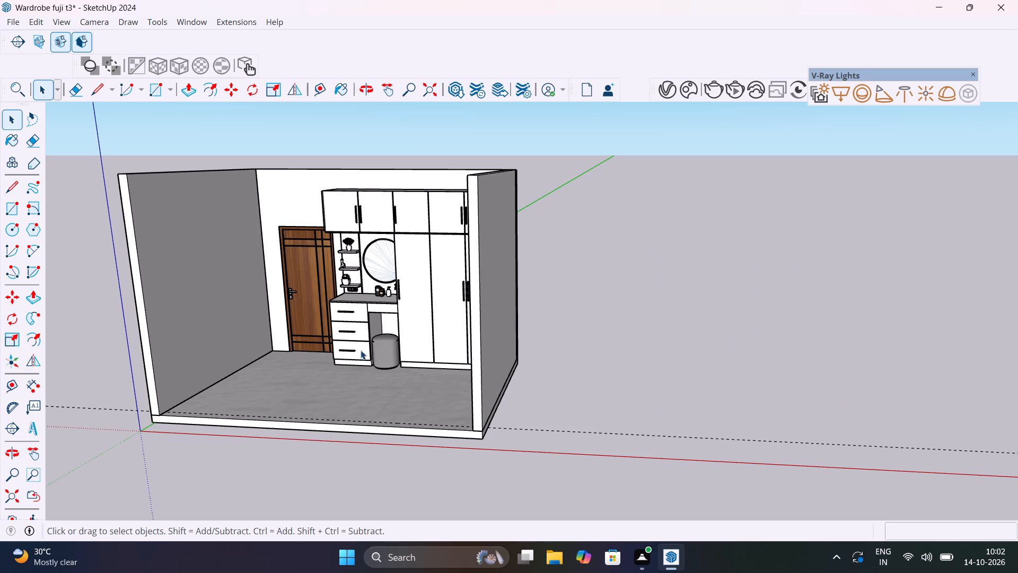
Examine the door, dressing table, stool and wardrobe inside the room from several angles and distances.
scroll(344, 326, "up", 7)
middle_click_drag(344, 325, 403, 335)
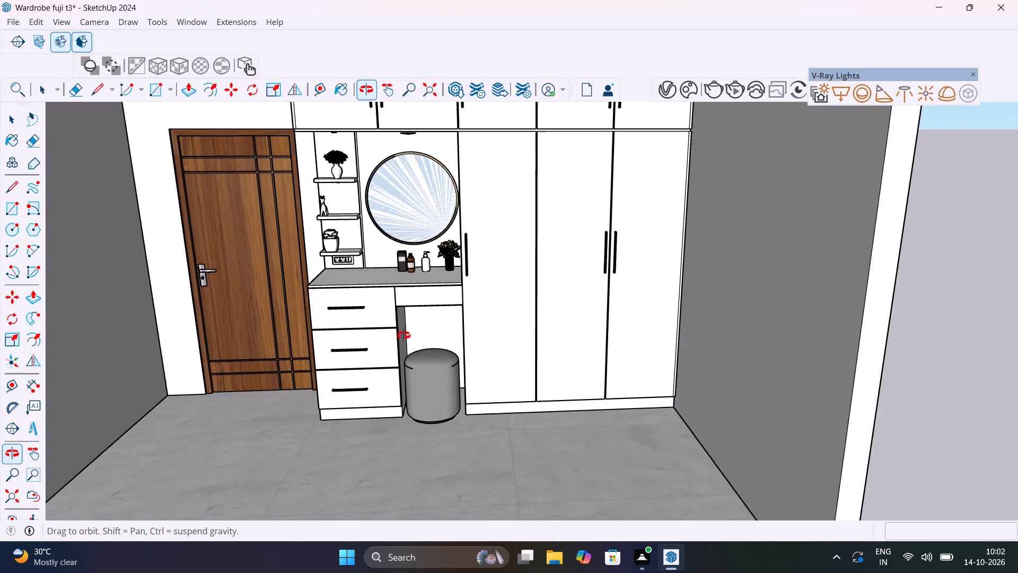
middle_click_drag(403, 335, 435, 284)
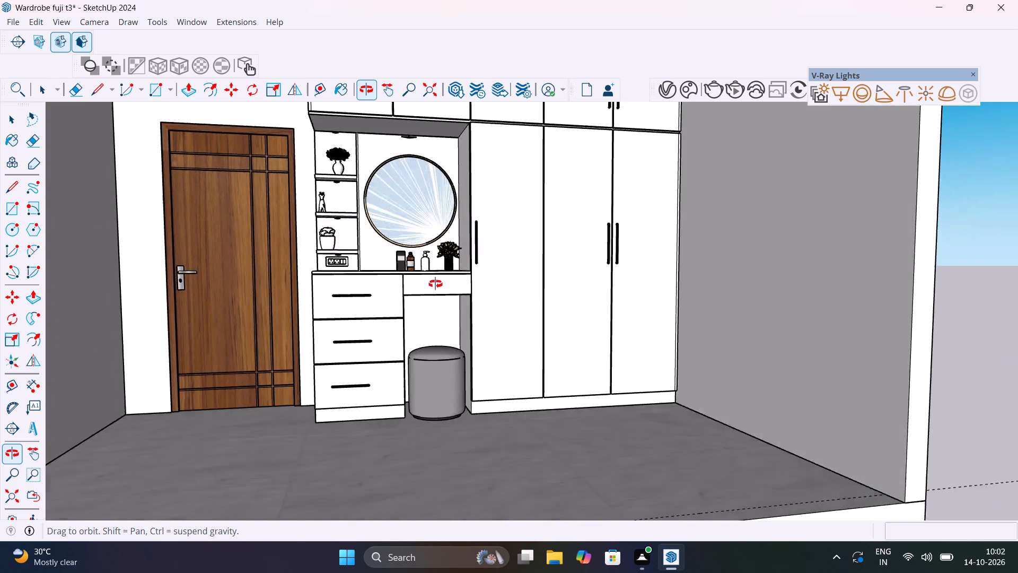
middle_click_drag(435, 284, 396, 337)
scroll(422, 337, "down", 2)
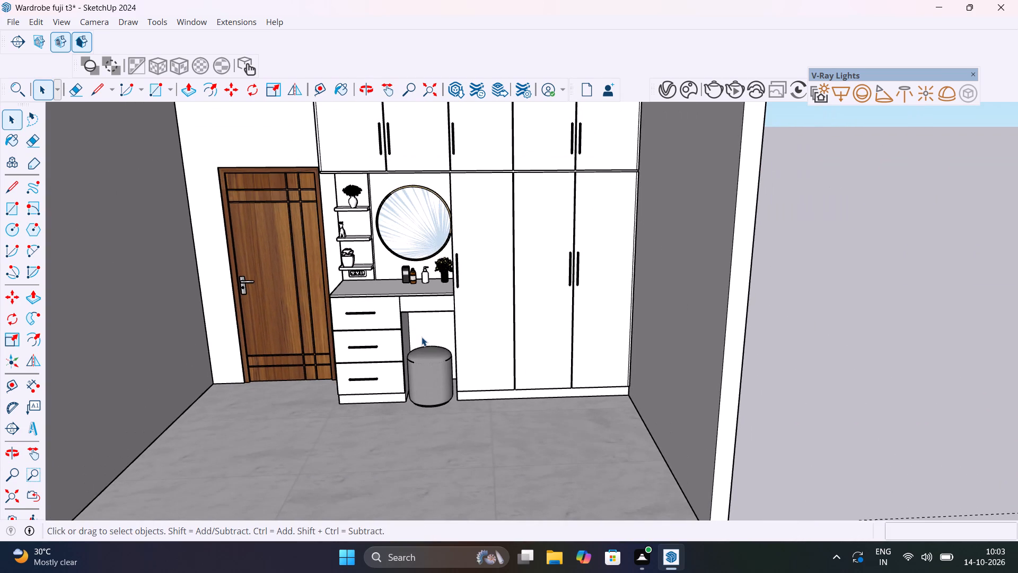
middle_click_drag(422, 337, 446, 344)
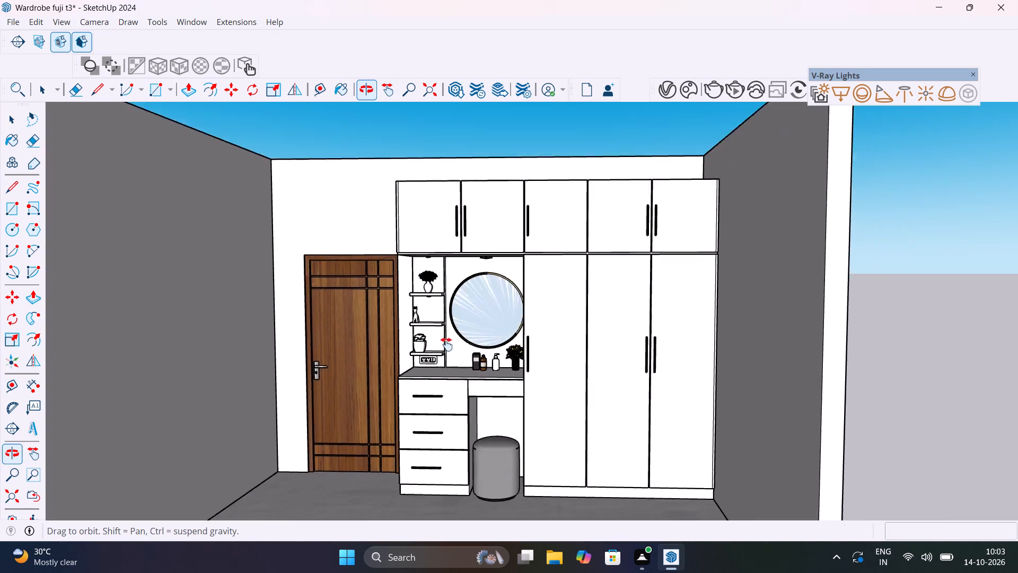
middle_click_drag(446, 344, 422, 316)
scroll(517, 438, "up", 8)
middle_click_drag(489, 459, 572, 471)
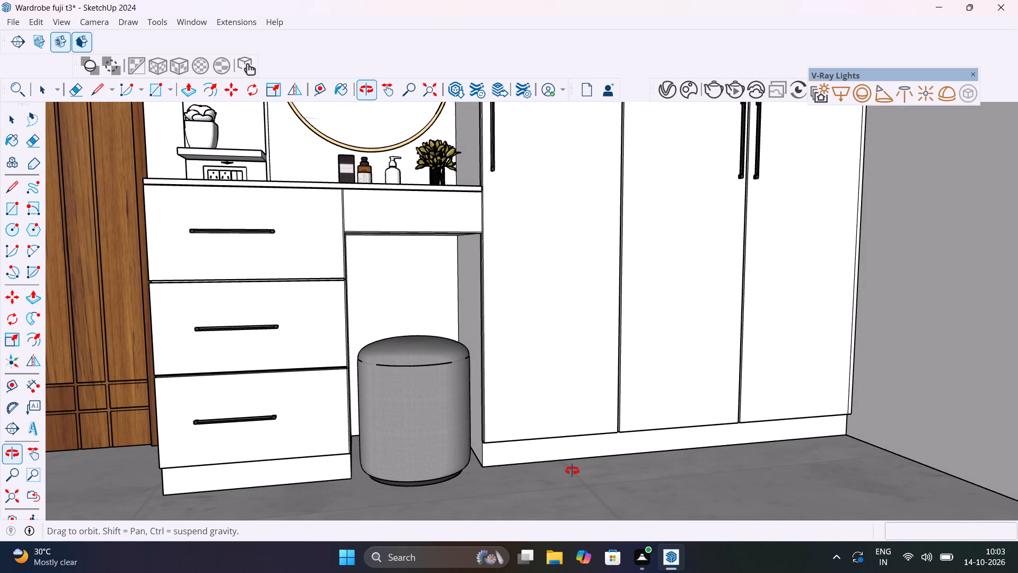
middle_click_drag(572, 471, 566, 459)
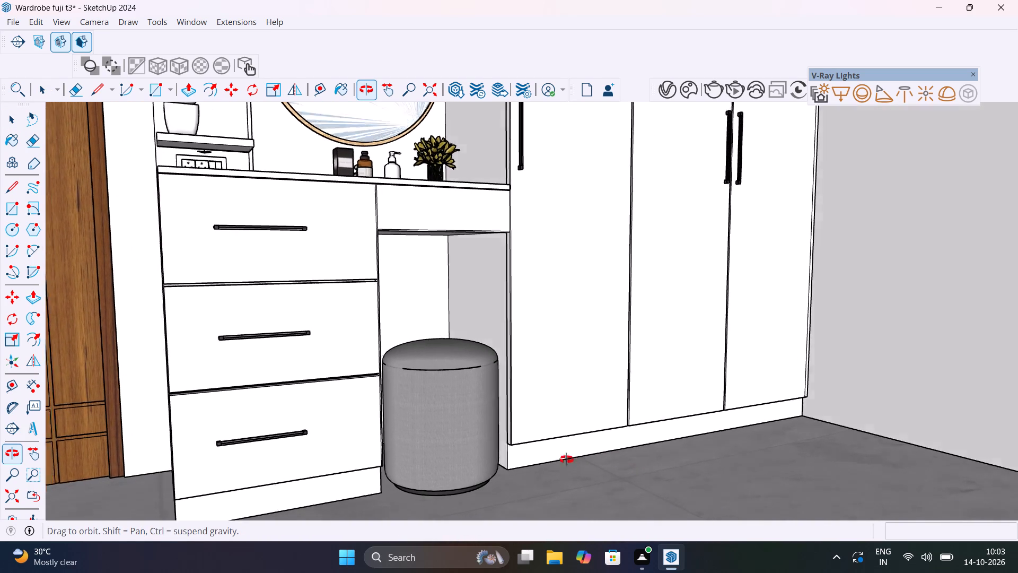
middle_click_drag(566, 459, 558, 453)
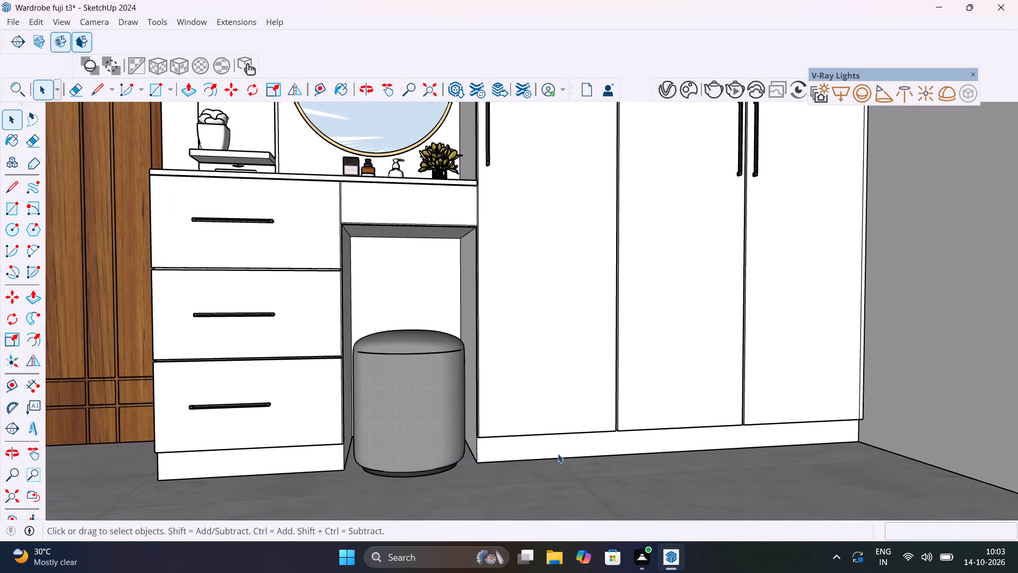
scroll(558, 454, "down", 6)
middle_click_drag(608, 444, 589, 480)
scroll(589, 476, "down", 2)
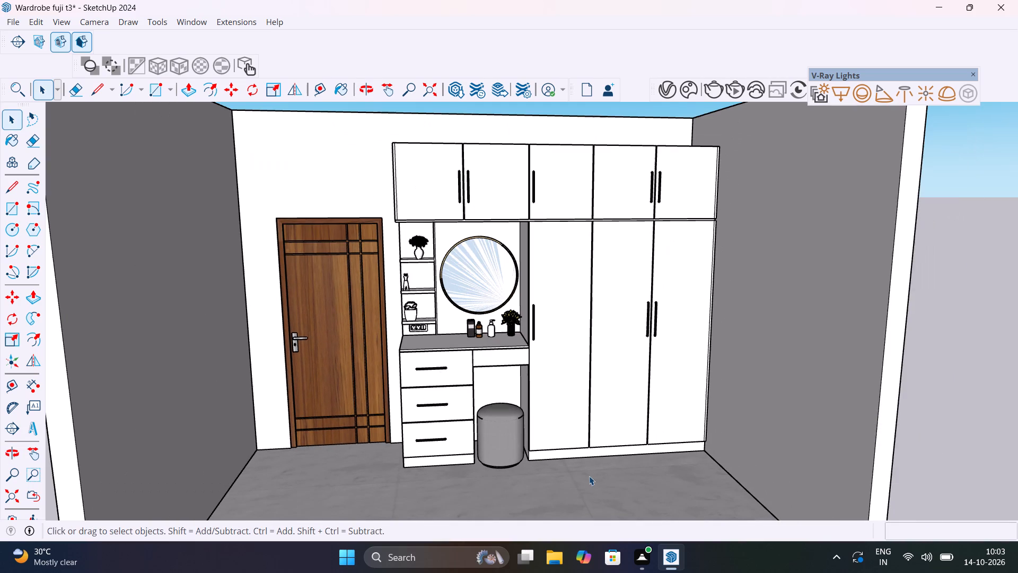
scroll(589, 476, "down", 1)
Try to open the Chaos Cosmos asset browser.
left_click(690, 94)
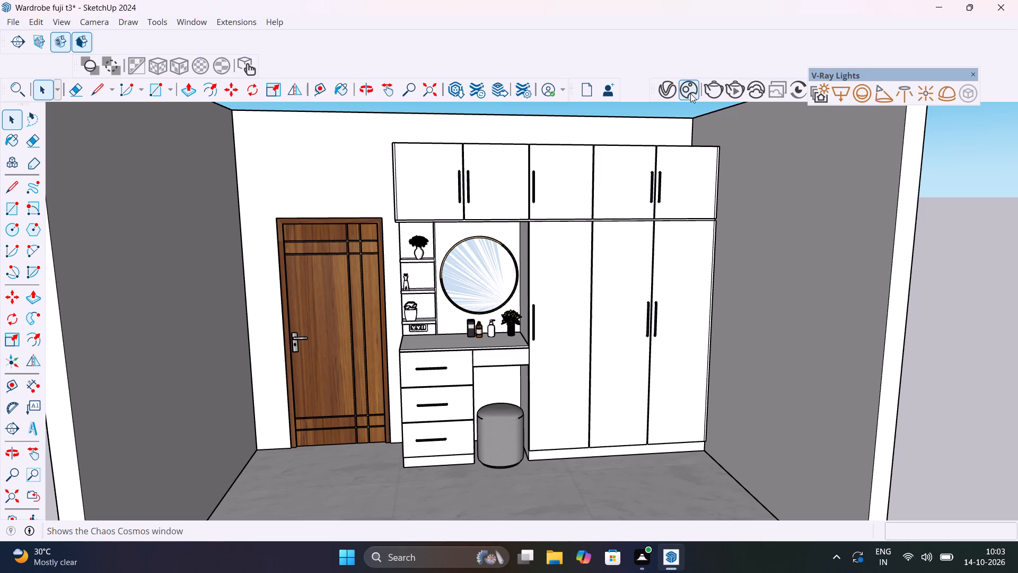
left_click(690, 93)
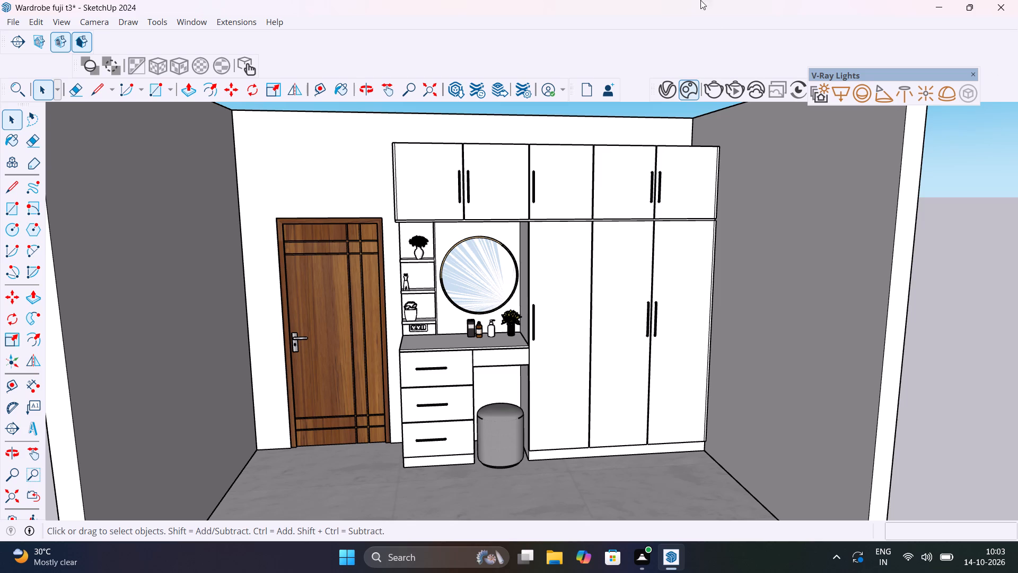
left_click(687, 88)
Examine the wardrobe shutters, overhead cabinets and mirror area up close and from the front of the room.
scroll(596, 238, "up", 16)
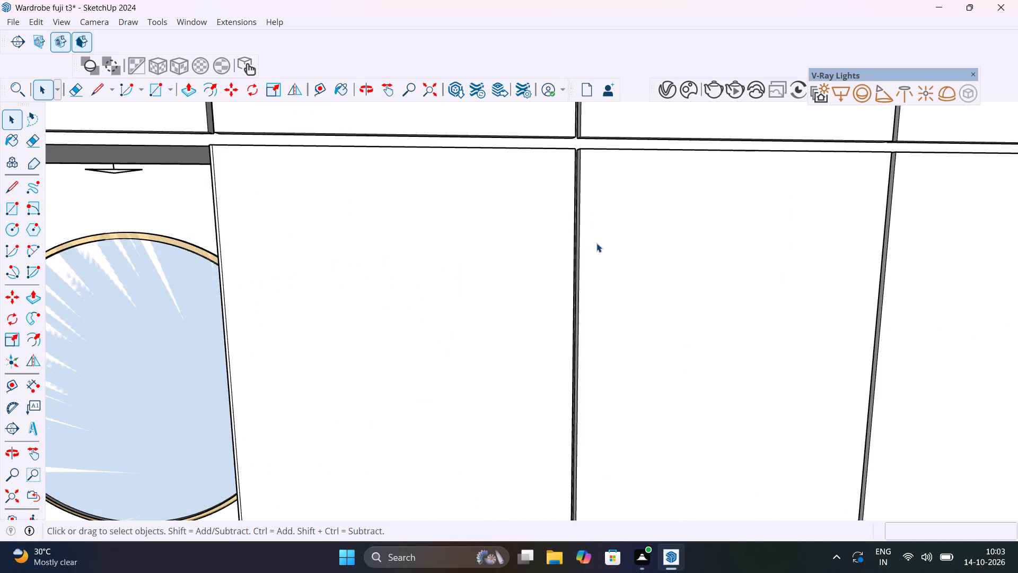
scroll(604, 243, "up", 1)
middle_click_drag(604, 243, 689, 313)
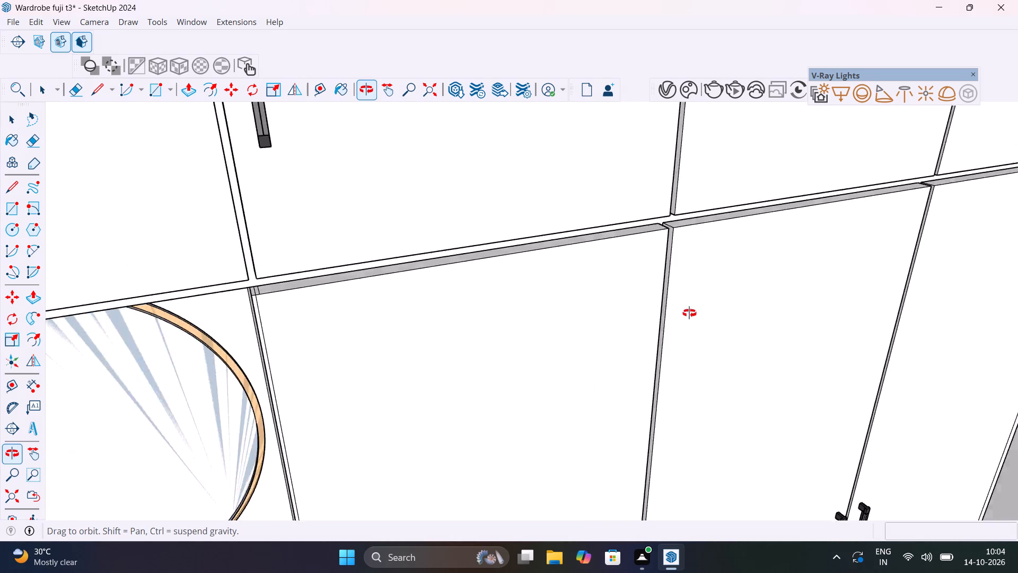
middle_click_drag(689, 313, 685, 315)
scroll(635, 307, "down", 12)
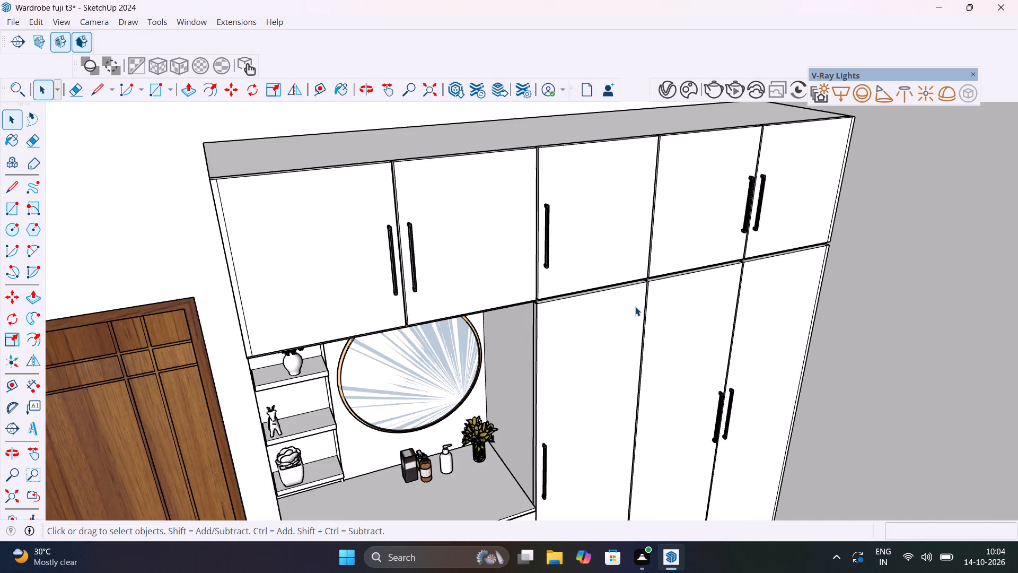
scroll(635, 307, "down", 4)
middle_click_drag(633, 326, 600, 234)
scroll(605, 272, "down", 2)
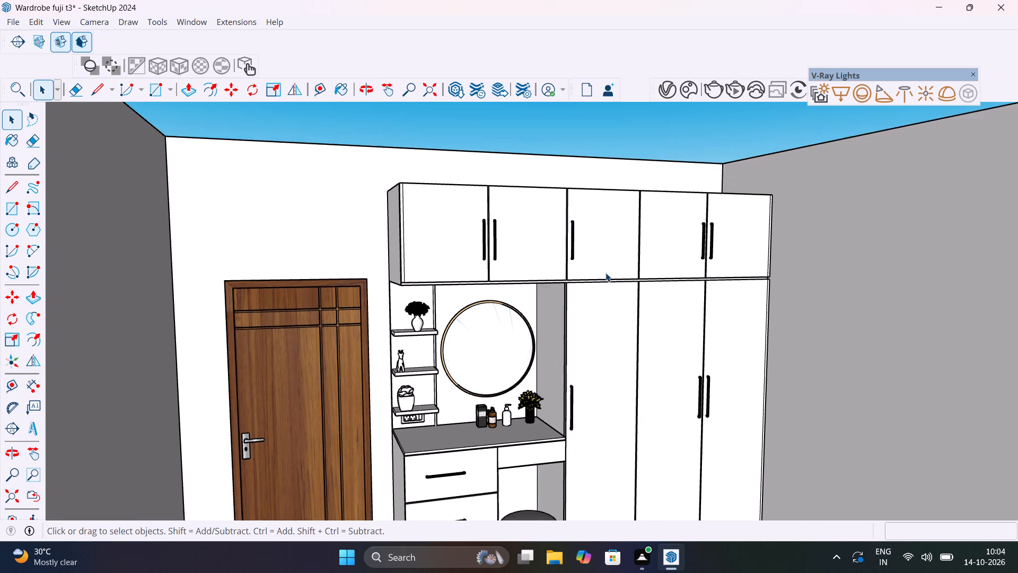
scroll(605, 273, "down", 2)
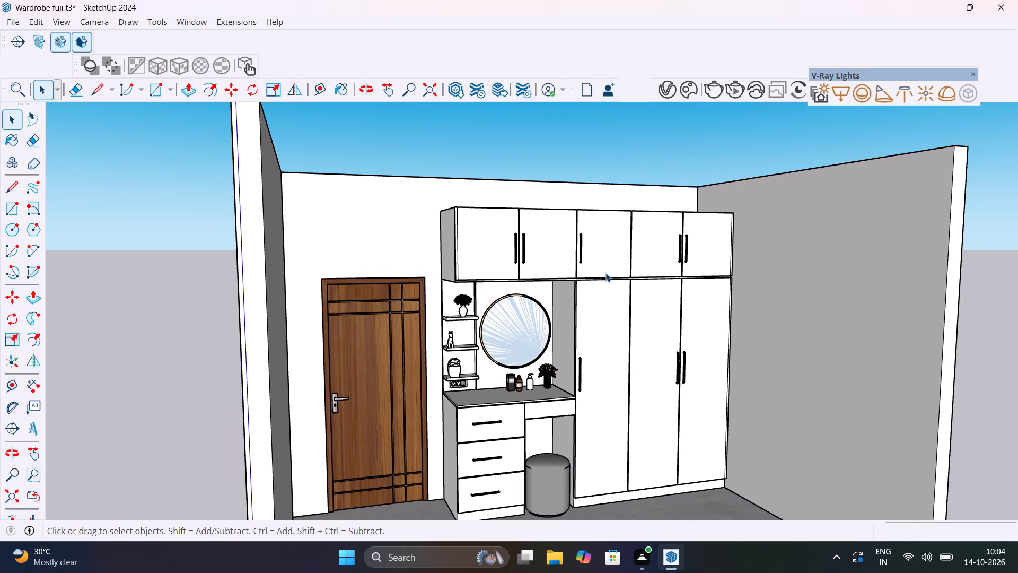
scroll(609, 283, "down", 1)
middle_click_drag(609, 283, 586, 262)
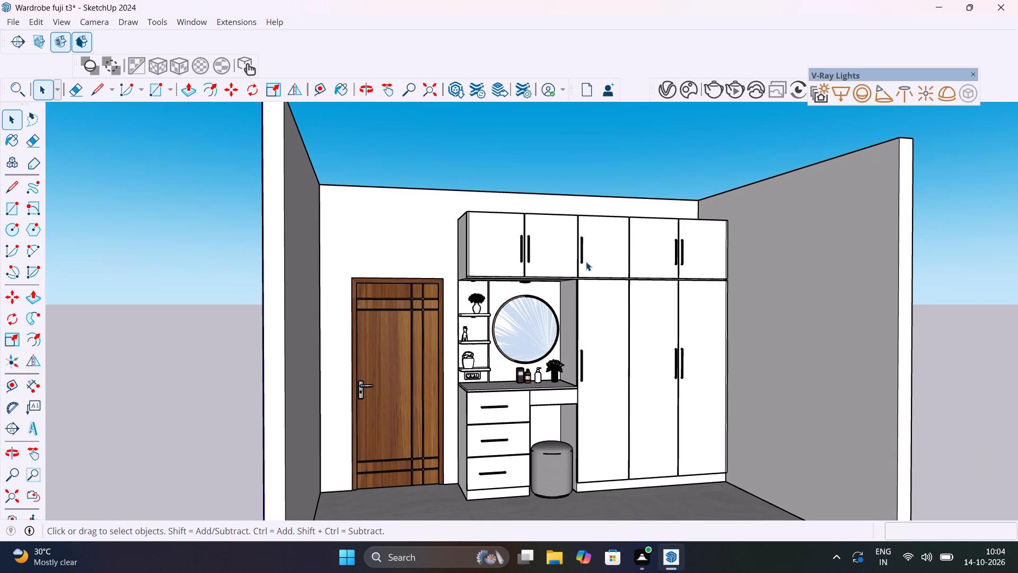
scroll(586, 262, "up", 1)
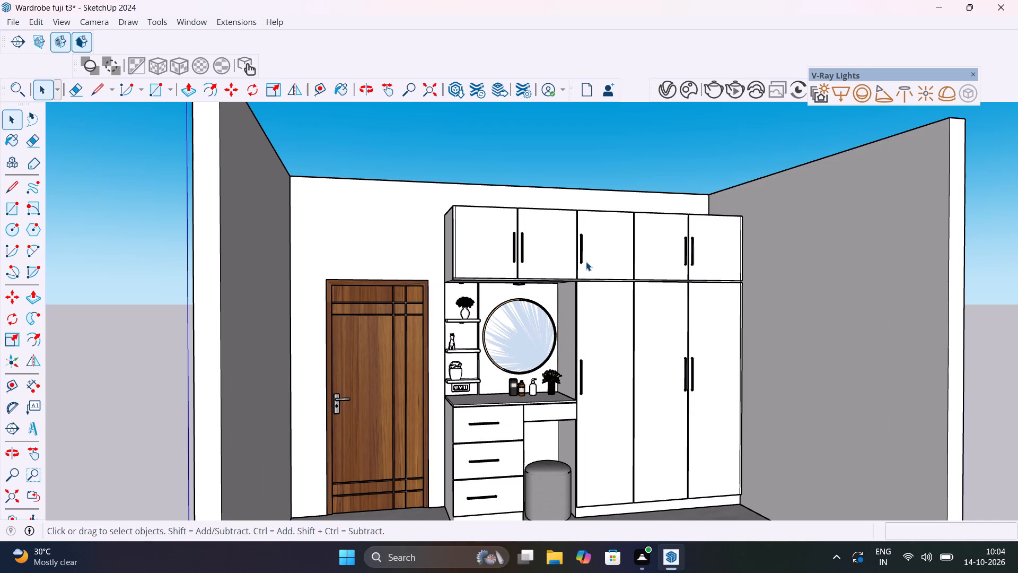
middle_click_drag(586, 262, 567, 212)
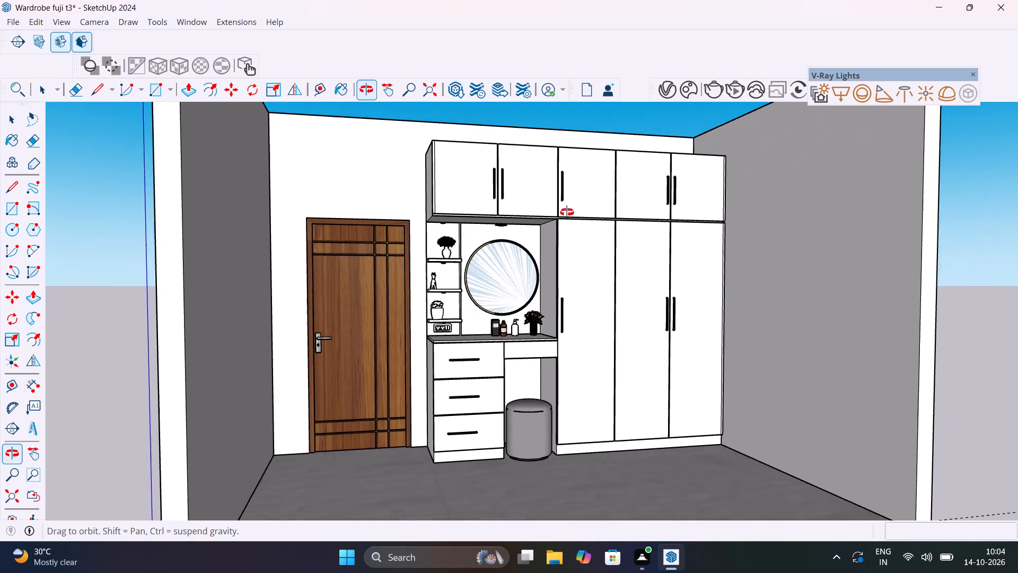
middle_click_drag(567, 212, 554, 247)
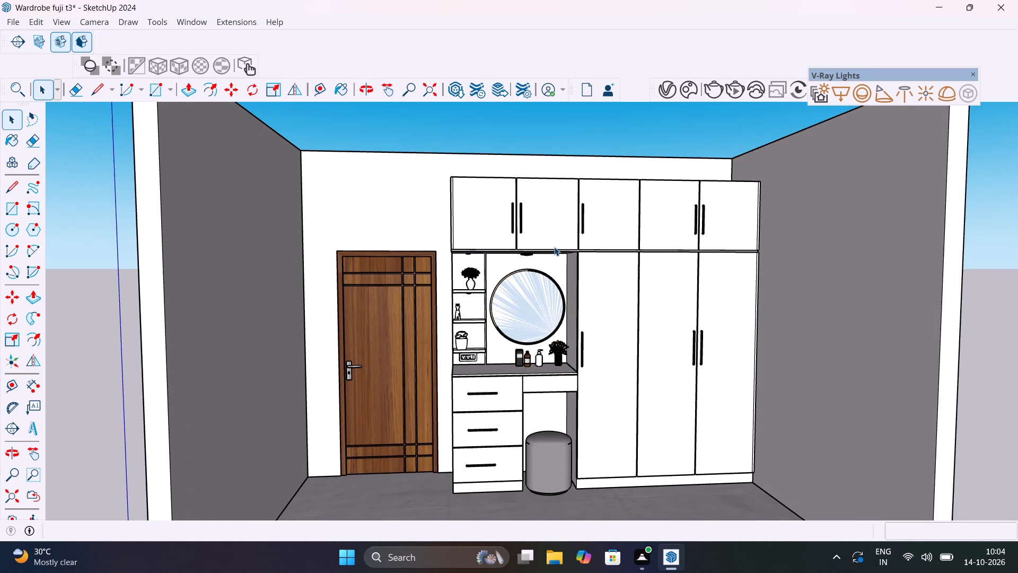
Open the Chaos Cosmos asset browser and search it for "gray".
double_click(689, 86)
left_click(151, 64)
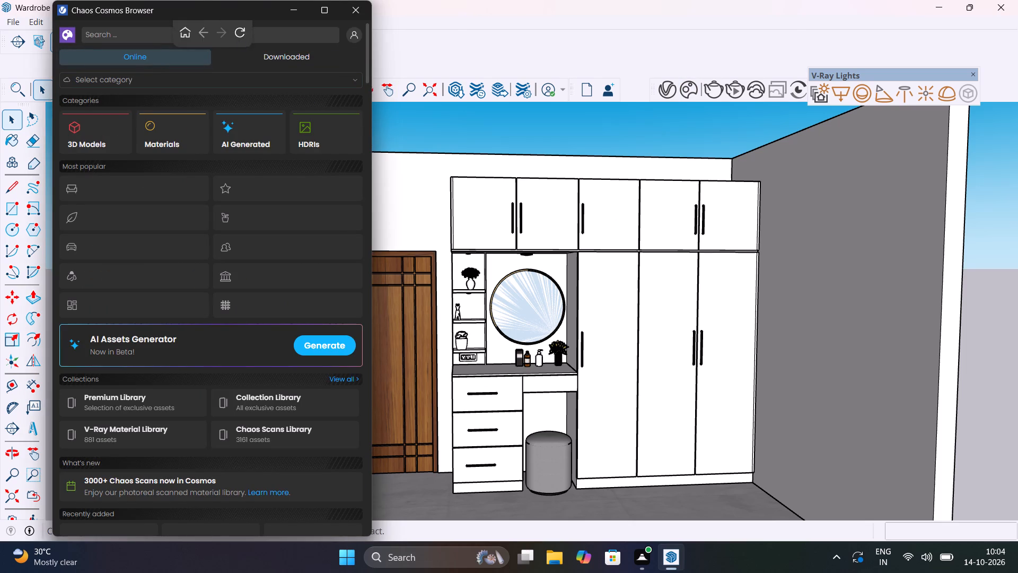
left_click(305, 36)
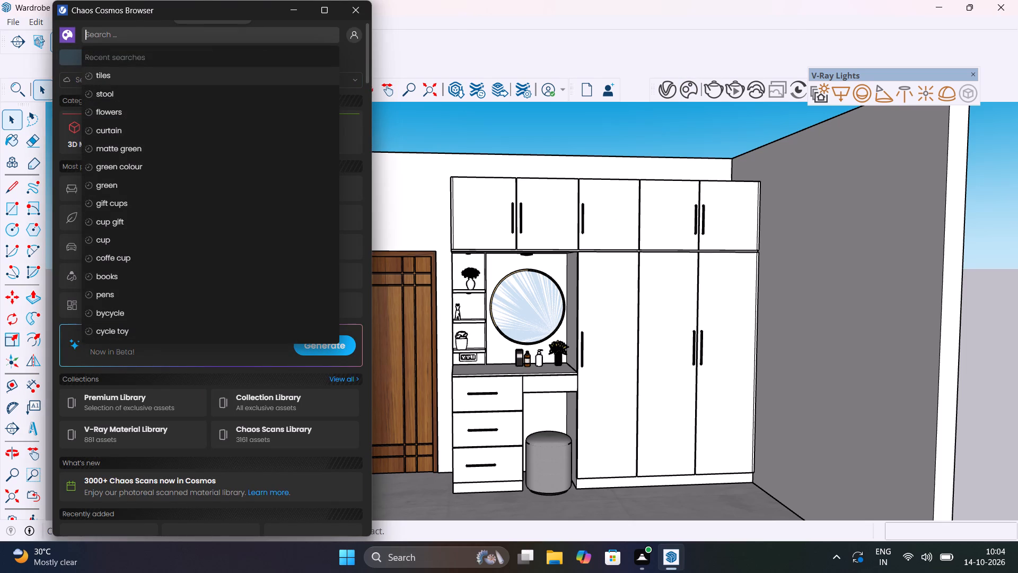
left_click(141, 33)
type("gray")
key("space")
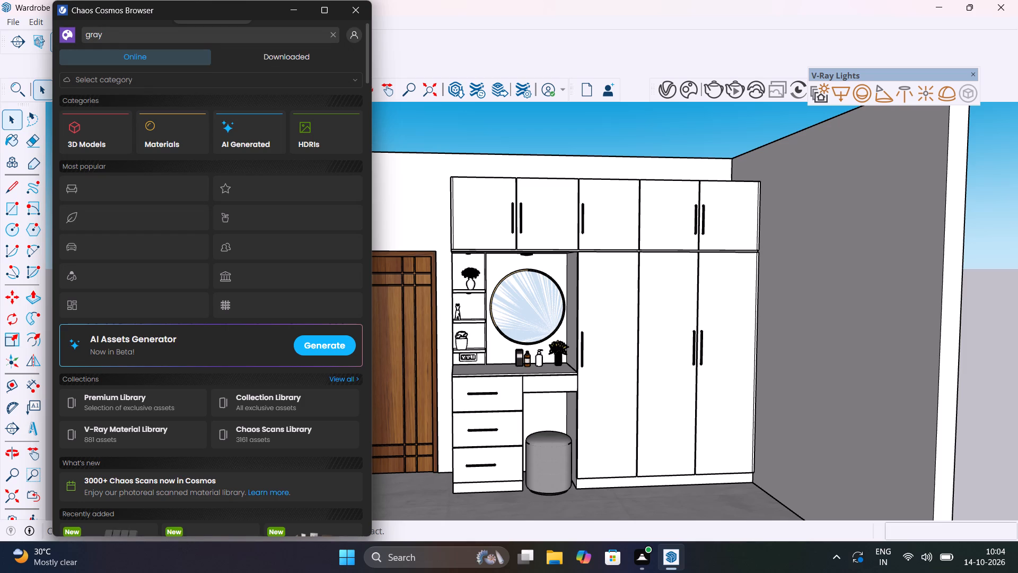
key("Return")
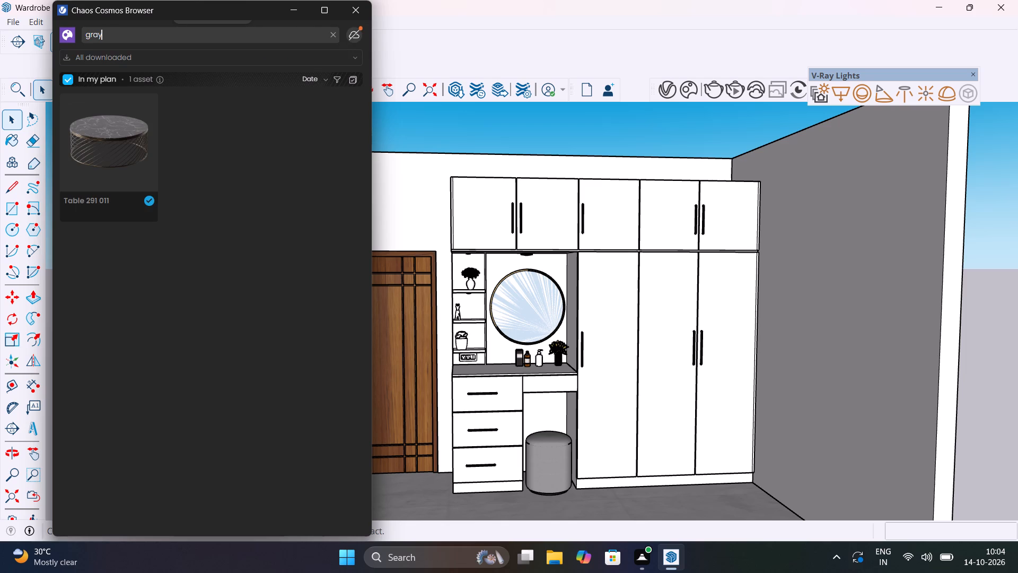
Replace the asset search with "cement paint".
key("BackSpace")
key("BackSpace")
key("BackSpace")
key("BackSpace")
key("BackSpace")
key("BackSpace")
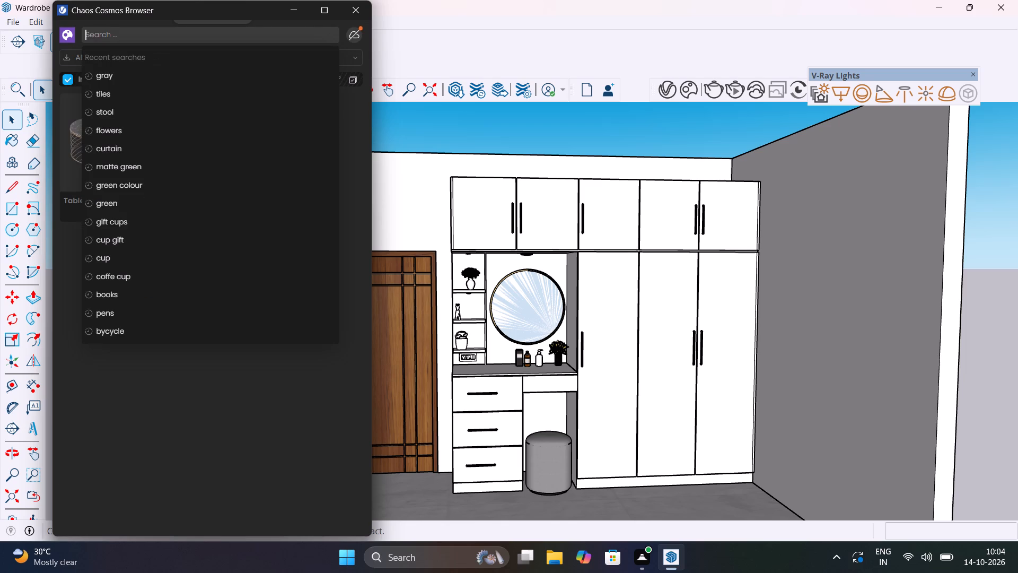
type("cement")
key("space")
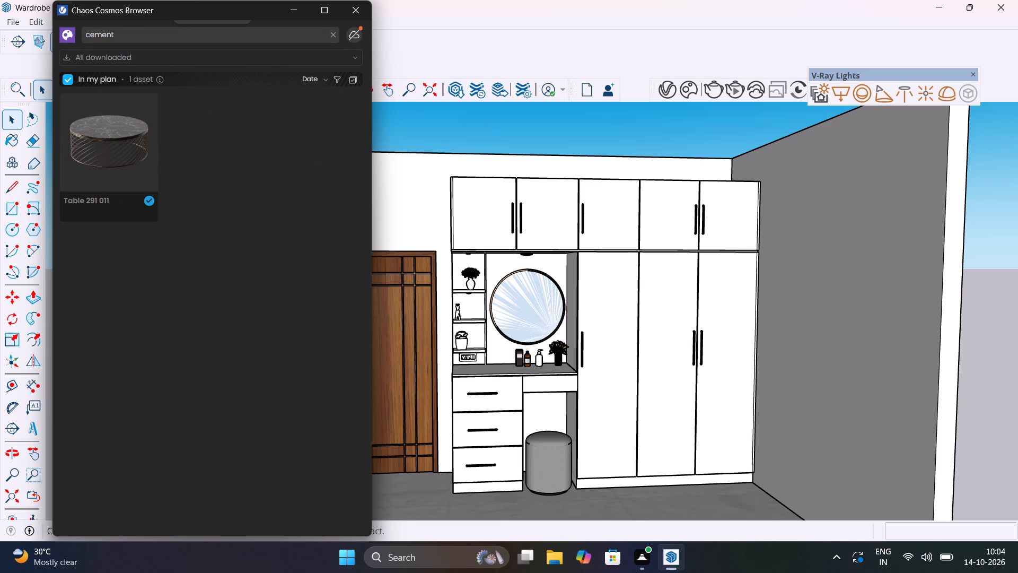
type("paint")
key("Return")
Clear the asset search, leave offline mode and switch from the downloaded assets to the online library.
left_click(332, 31)
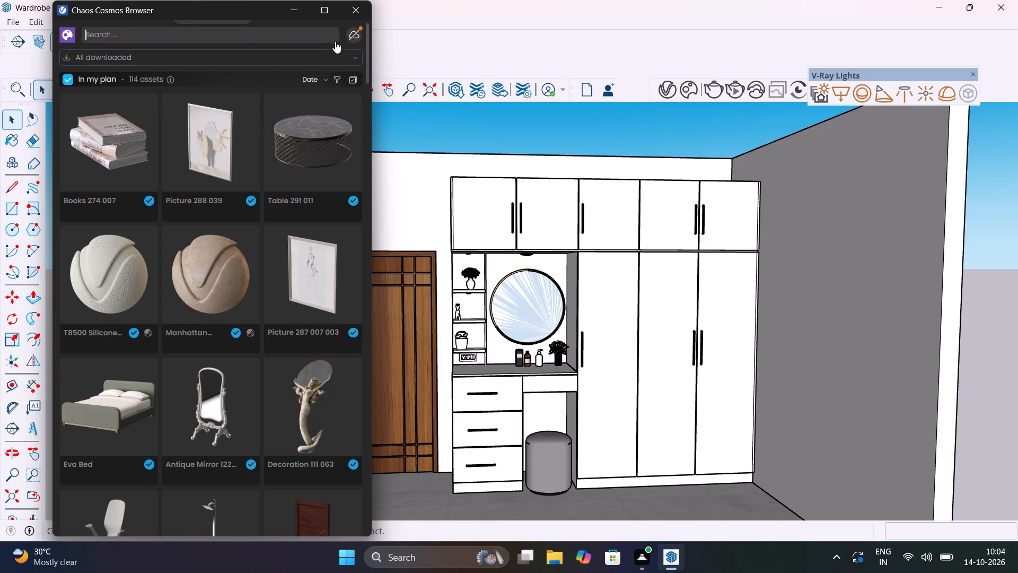
left_click(355, 36)
left_click(180, 52)
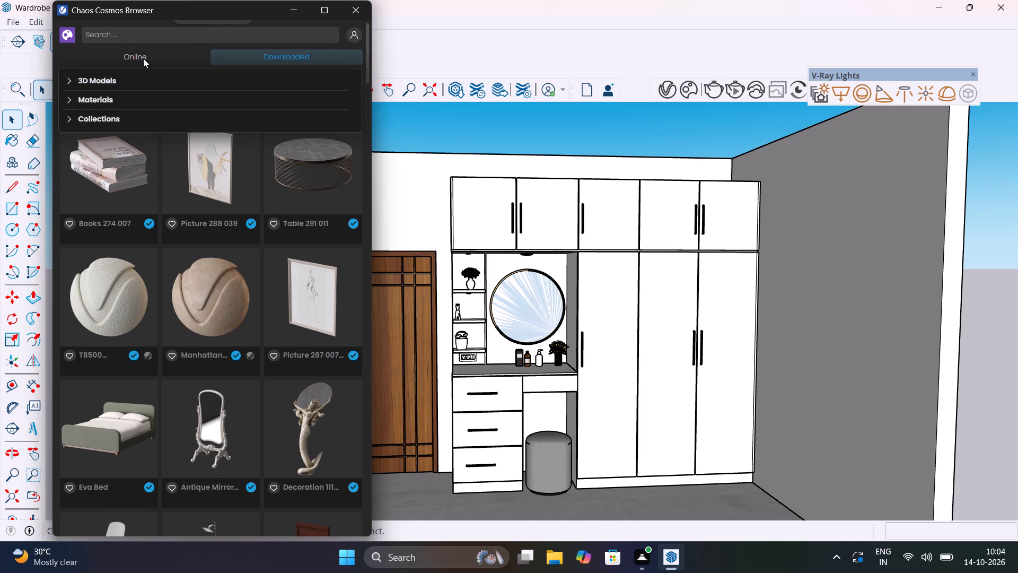
left_click(143, 58)
left_click(151, 55)
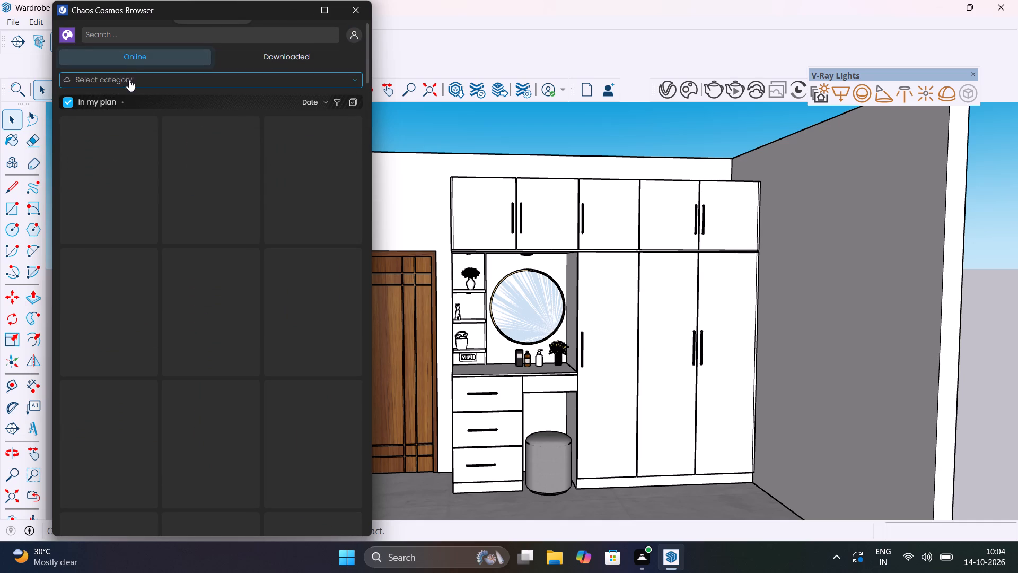
Expand the Materials categories and filter the downloaded assets by Car paint.
left_click(133, 82)
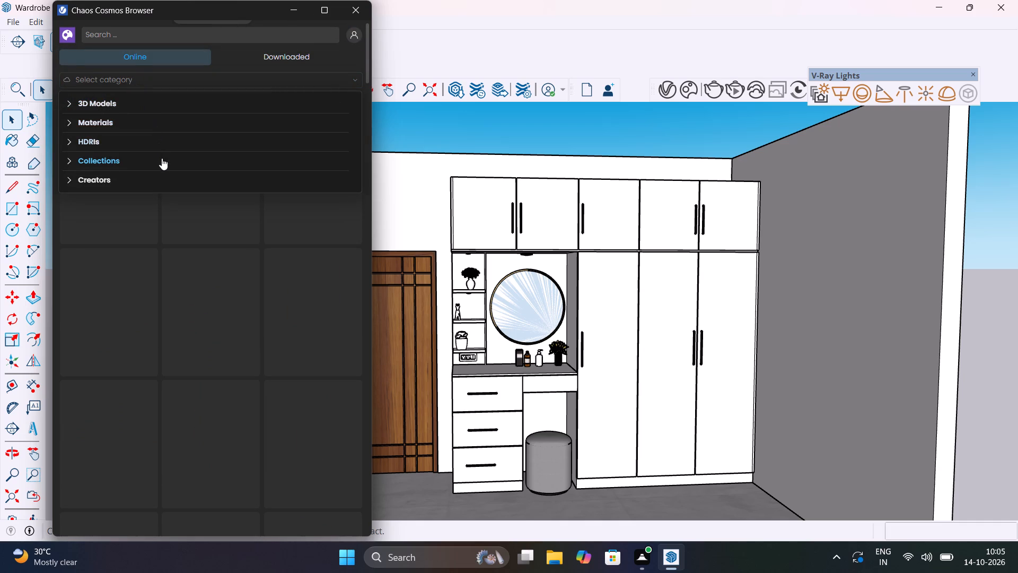
left_click(138, 123)
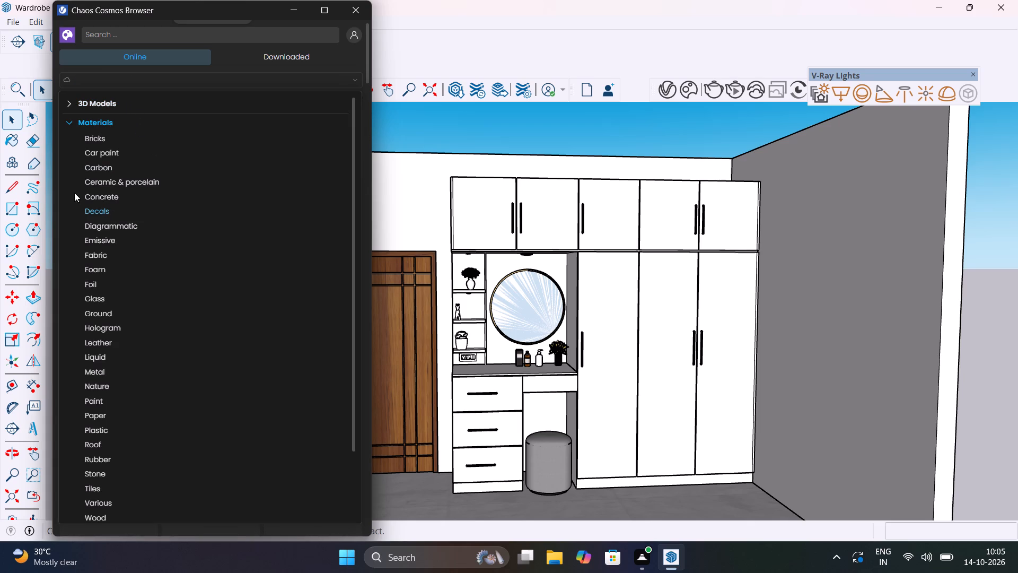
scroll(118, 301, "down", 1)
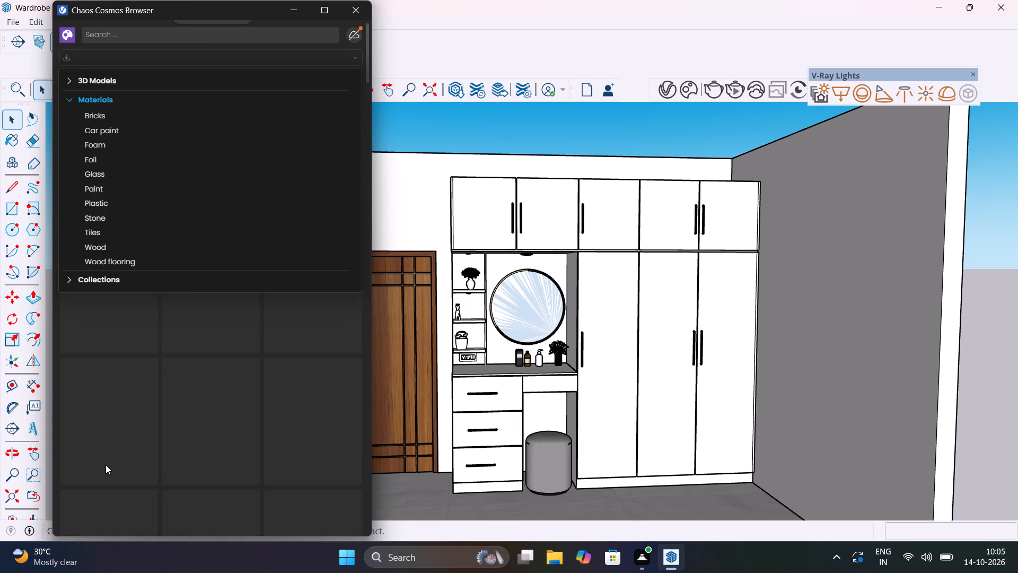
scroll(109, 244, "up", 1)
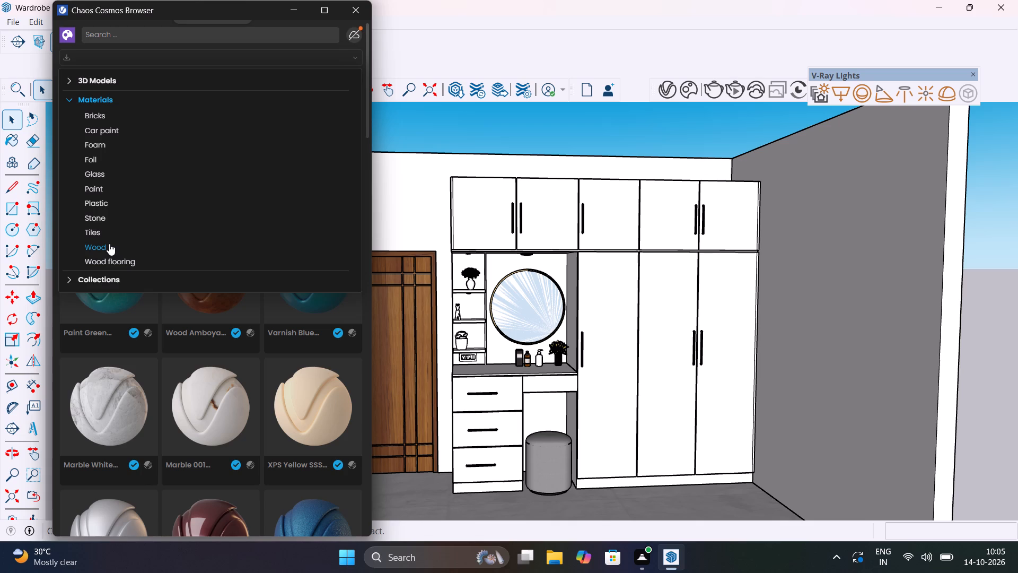
scroll(109, 244, "up", 1)
scroll(104, 157, "up", 11)
scroll(156, 177, "up", 9)
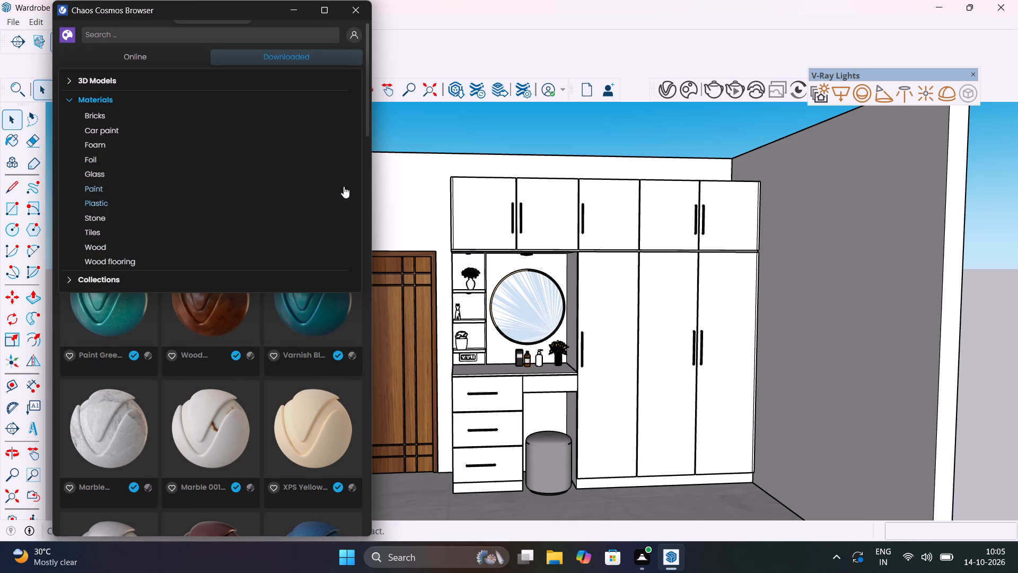
left_click_drag(369, 133, 368, 152)
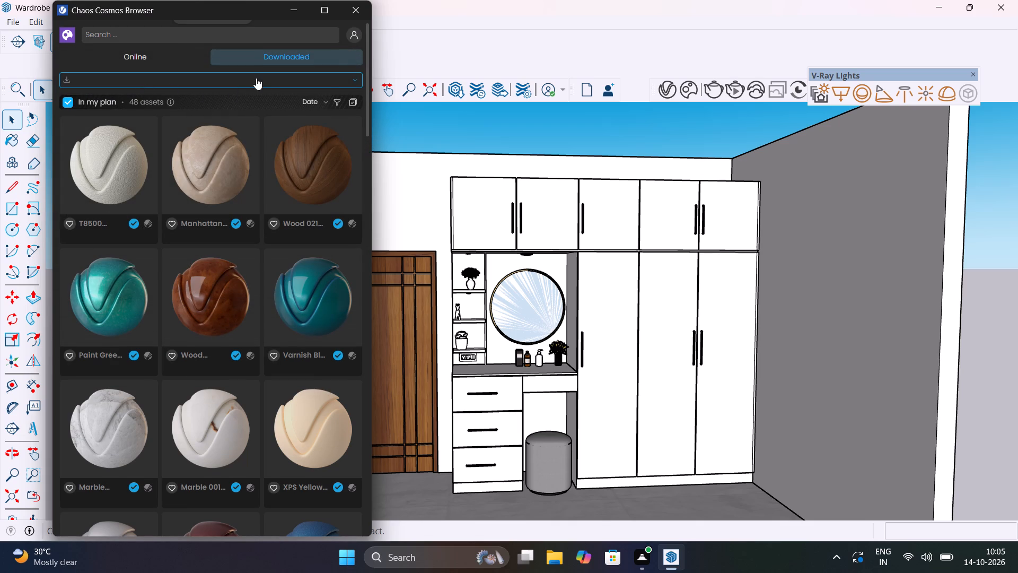
left_click(354, 83)
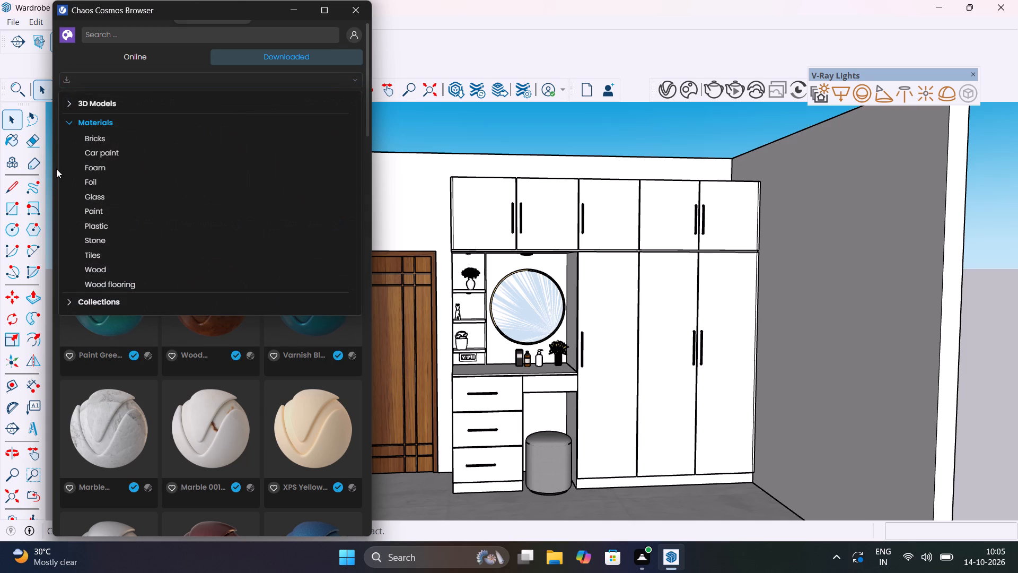
left_click(119, 154)
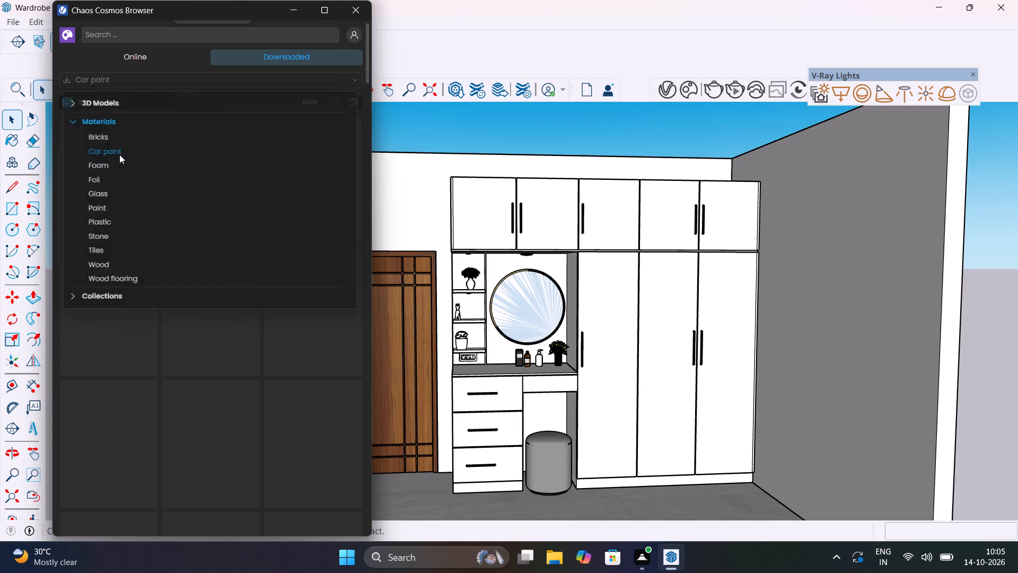
Switch the downloaded materials filter to the Paint category and look through its swatches.
left_click(350, 80)
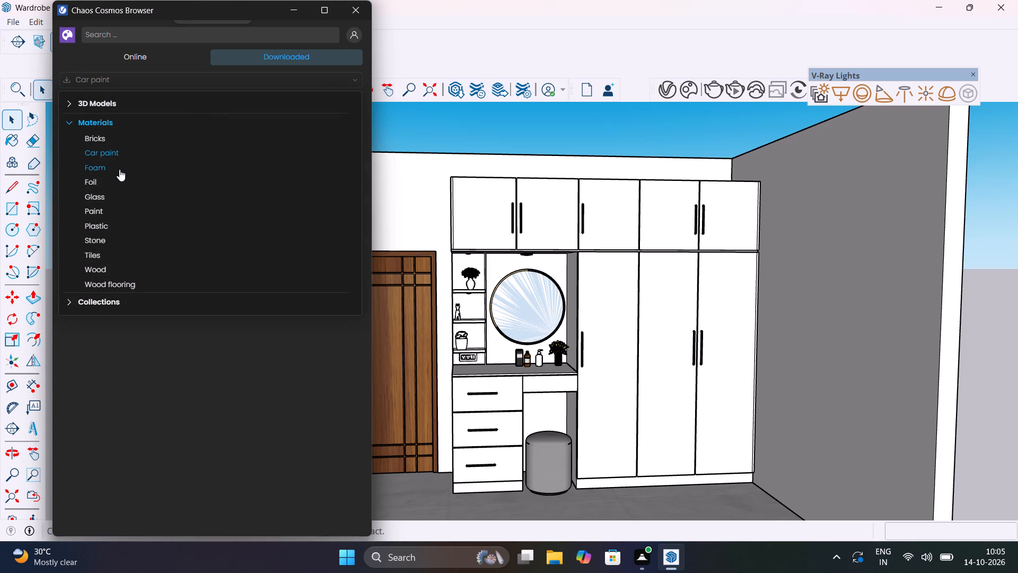
left_click(126, 208)
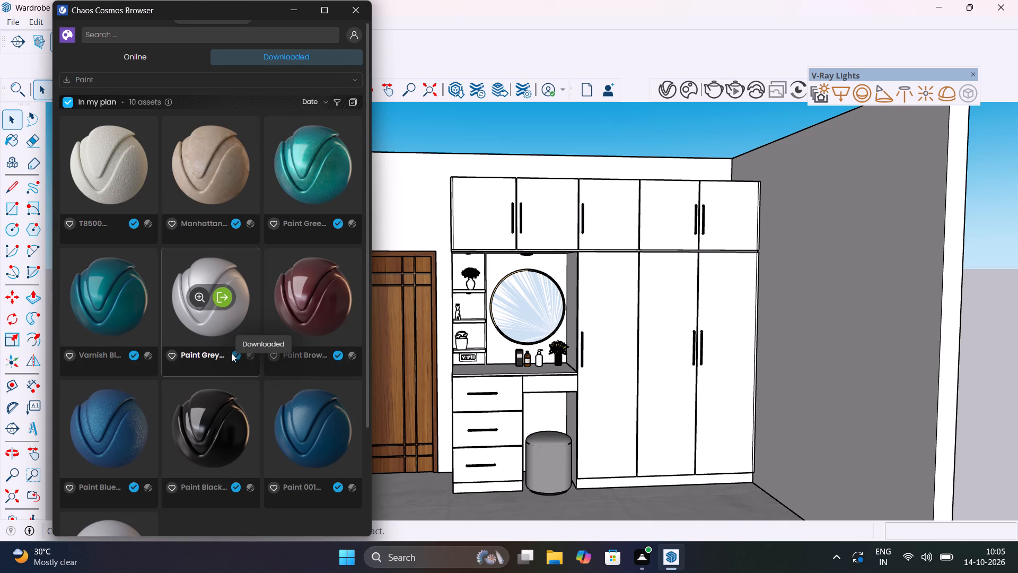
scroll(243, 385, "down", 2)
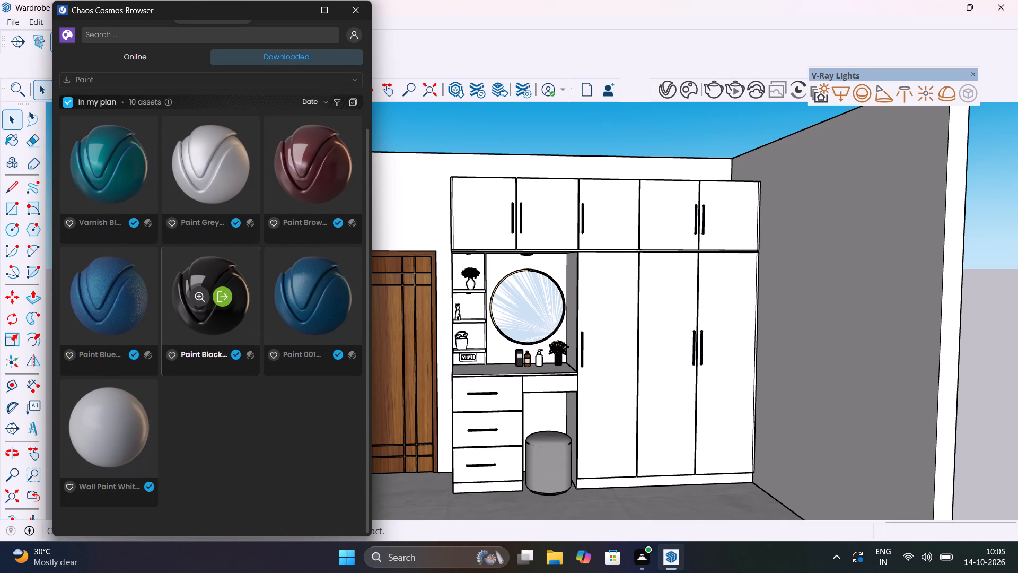
scroll(243, 385, "up", 3)
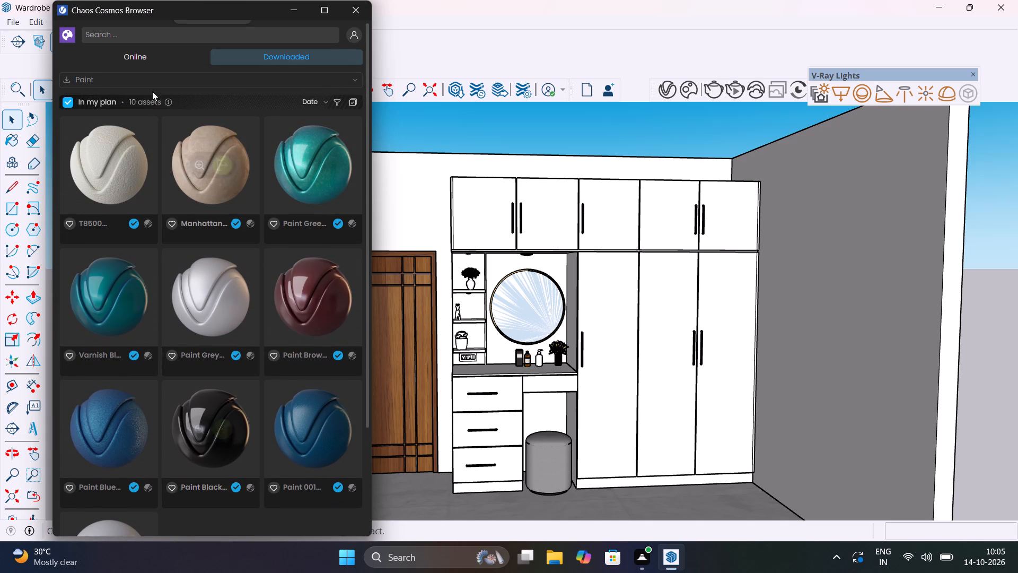
Switch to the online library and look through the Paint materials for a grey cement finish.
left_click(148, 61)
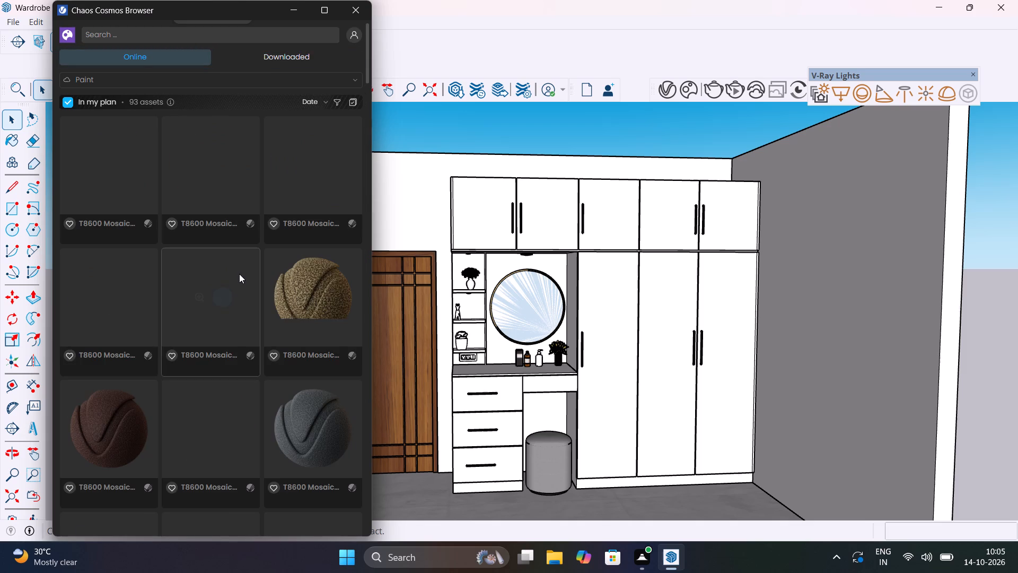
scroll(248, 257, "down", 3)
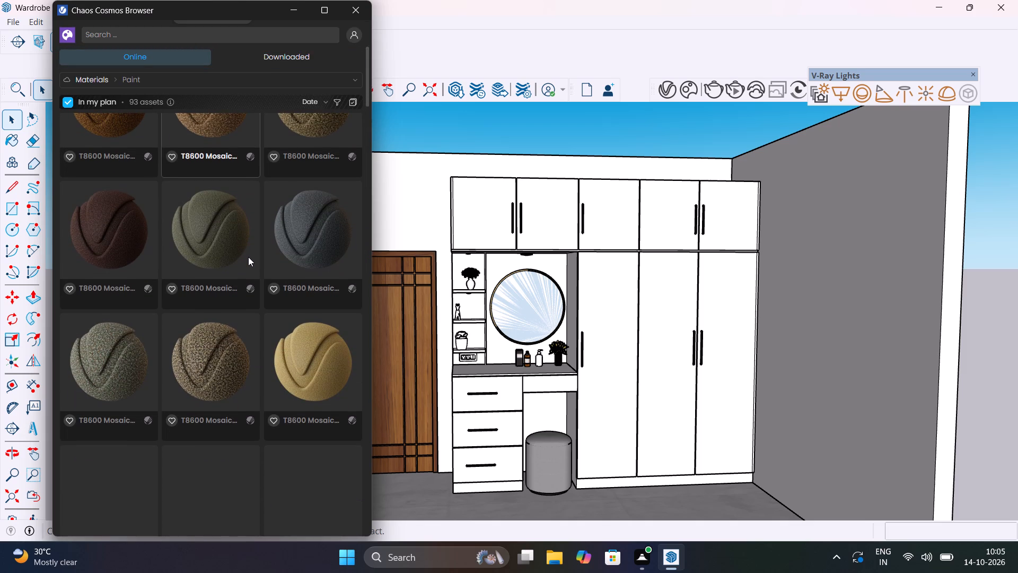
scroll(248, 257, "down", 1)
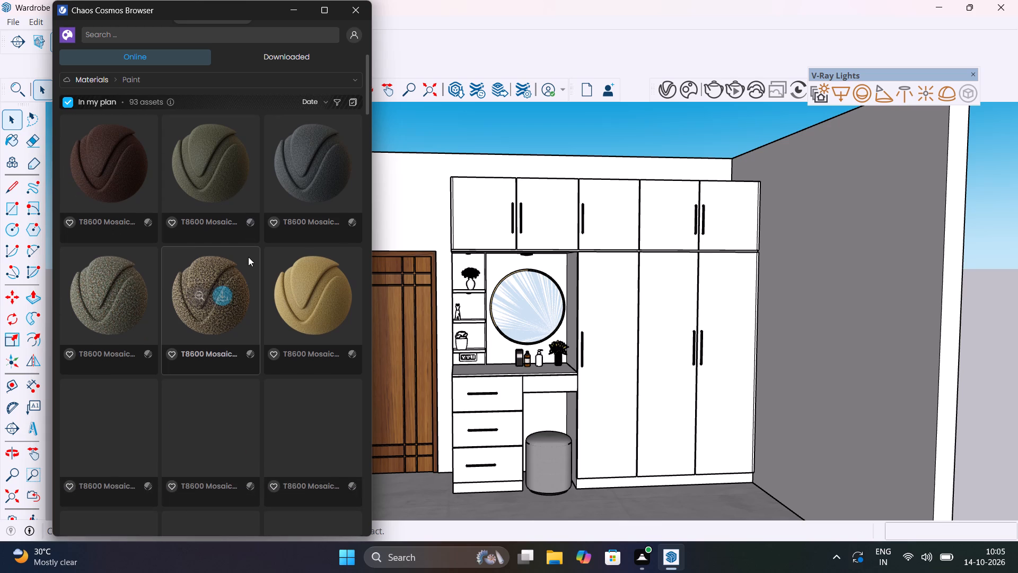
scroll(248, 257, "down", 7)
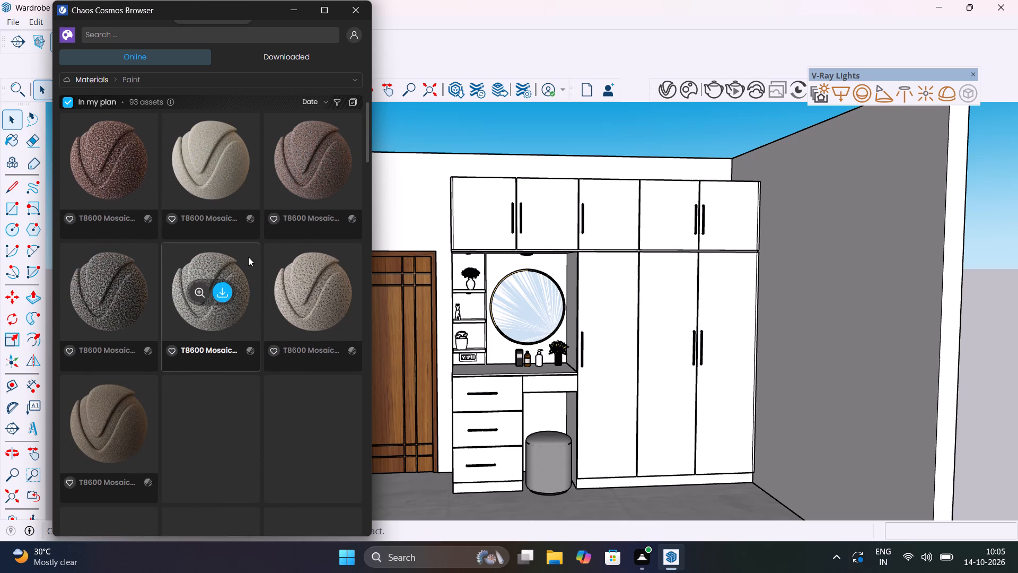
scroll(248, 257, "down", 6)
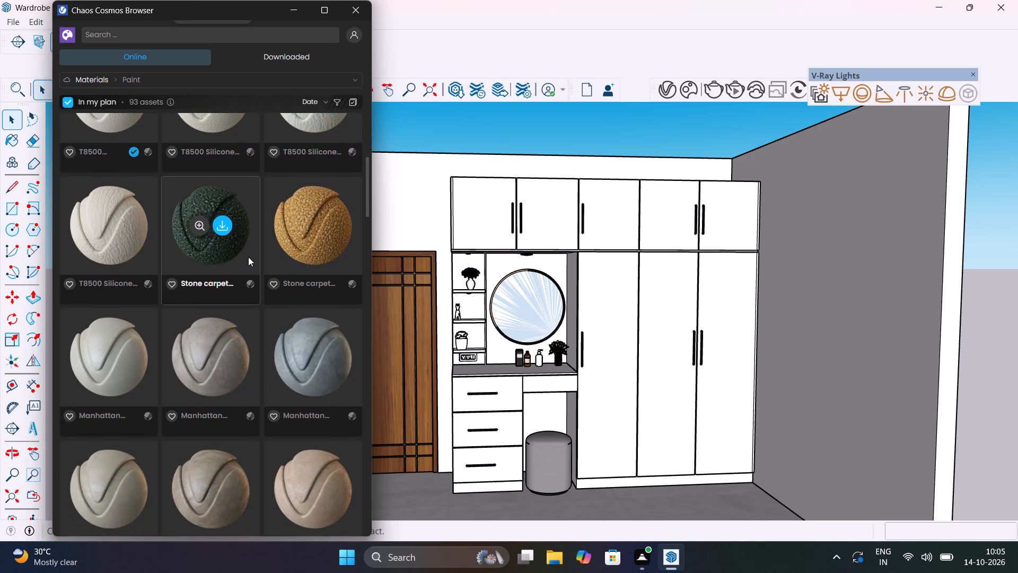
scroll(248, 257, "down", 4)
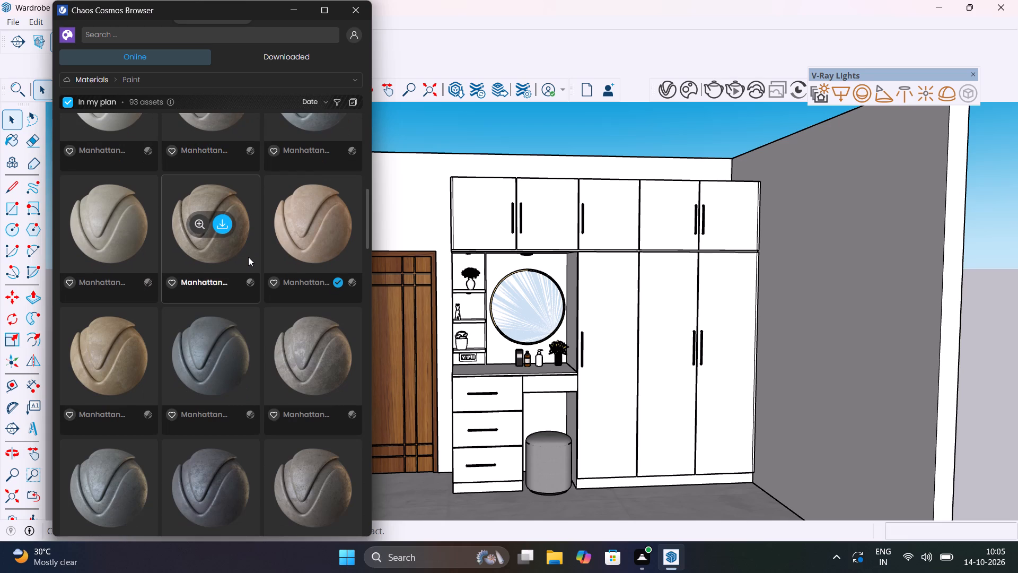
scroll(248, 257, "down", 3)
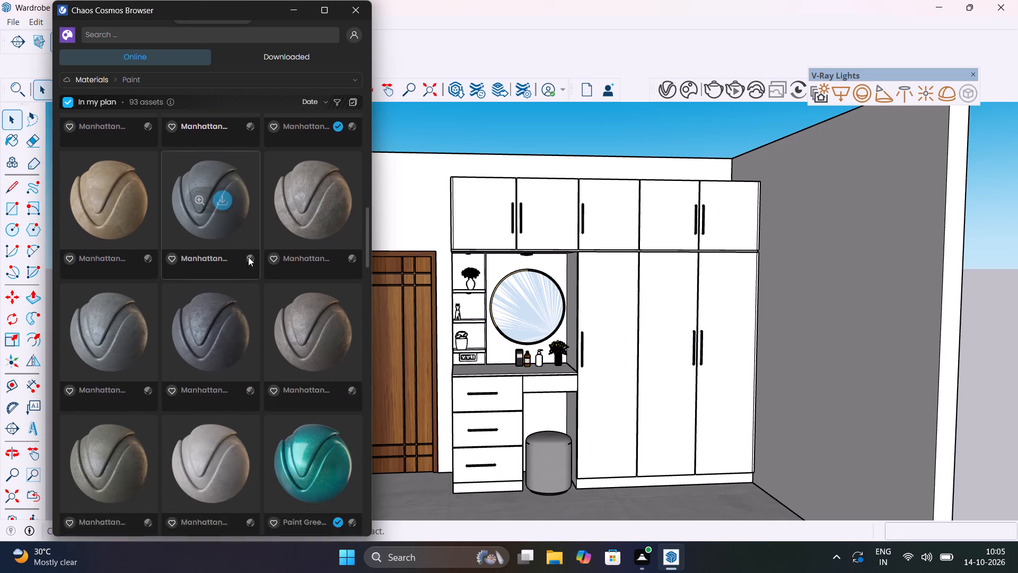
scroll(248, 257, "down", 11)
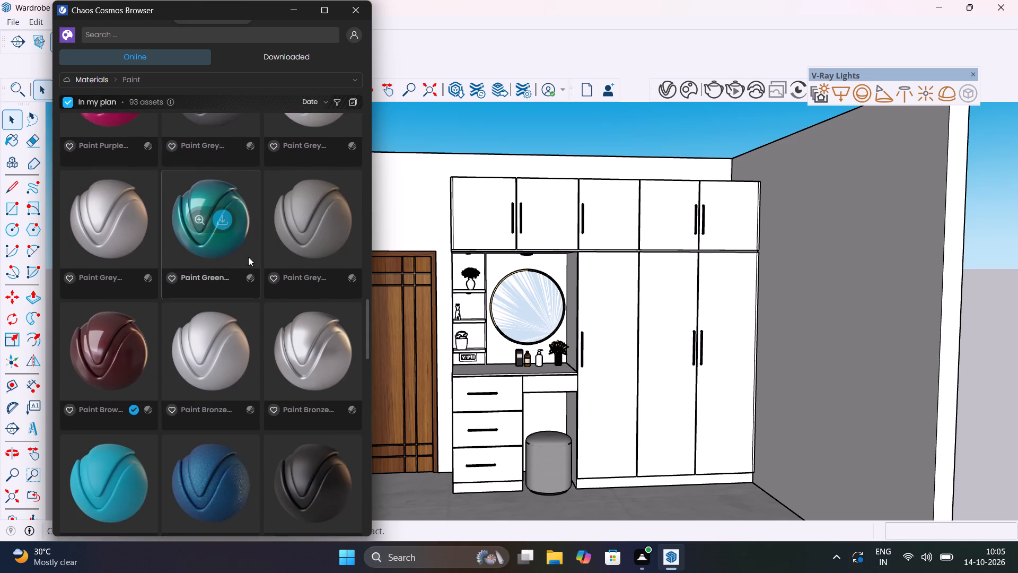
scroll(248, 257, "down", 16)
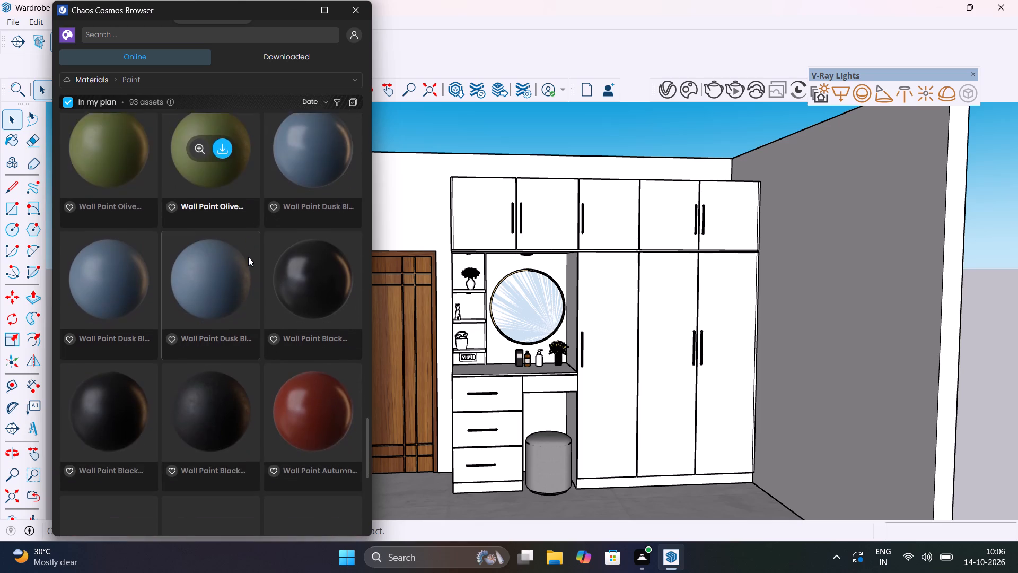
scroll(248, 257, "down", 2)
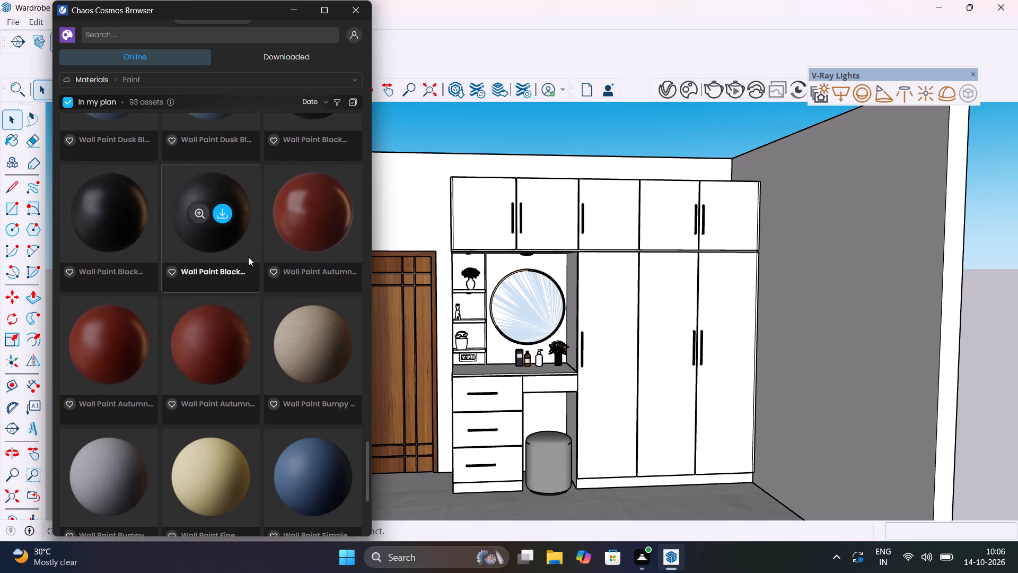
scroll(248, 257, "down", 5)
Go back to the Manhattan paint materials and download the dark blue-grey one beside the beige swatch.
scroll(248, 257, "up", 7)
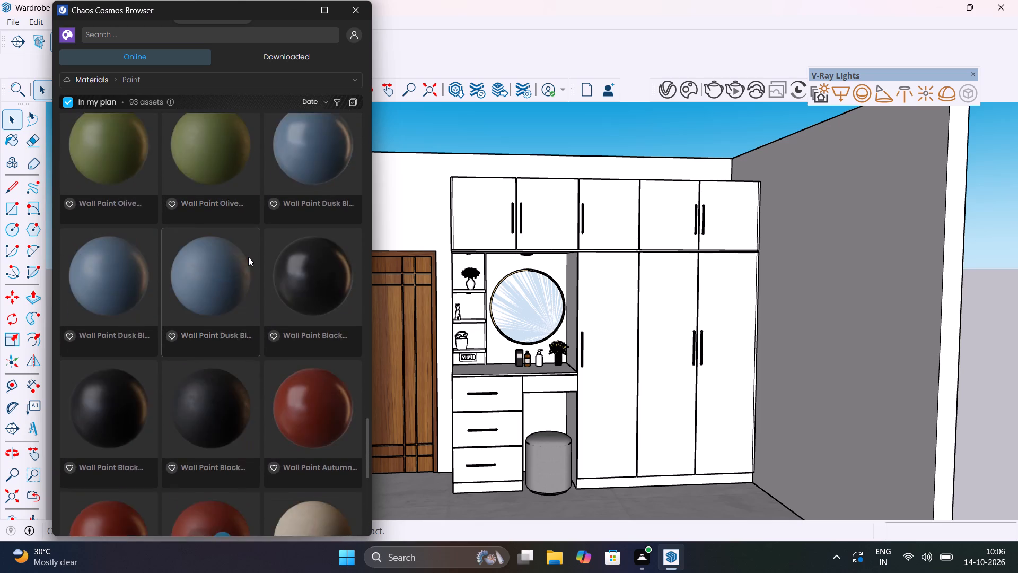
scroll(248, 257, "up", 17)
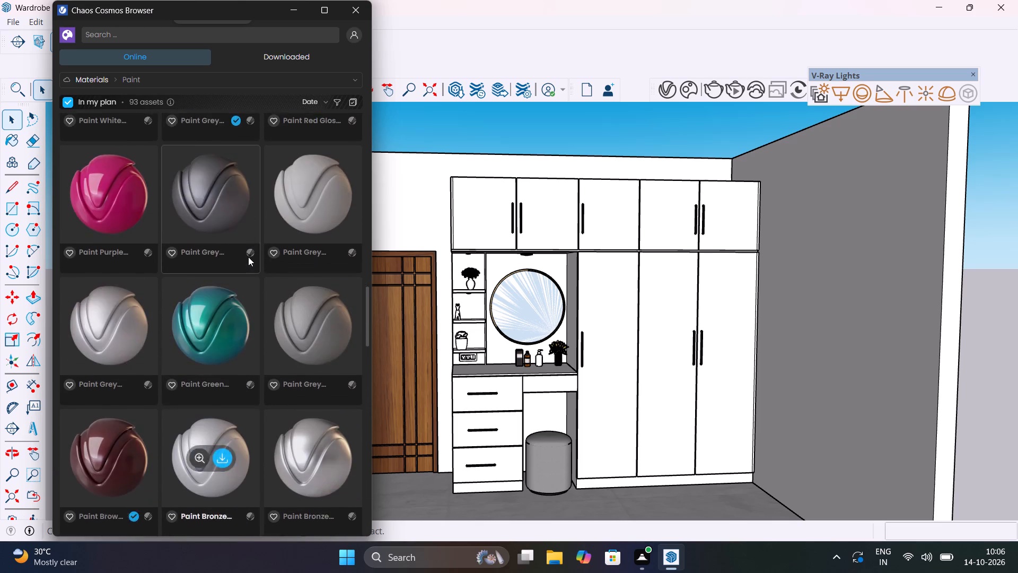
scroll(248, 257, "up", 9)
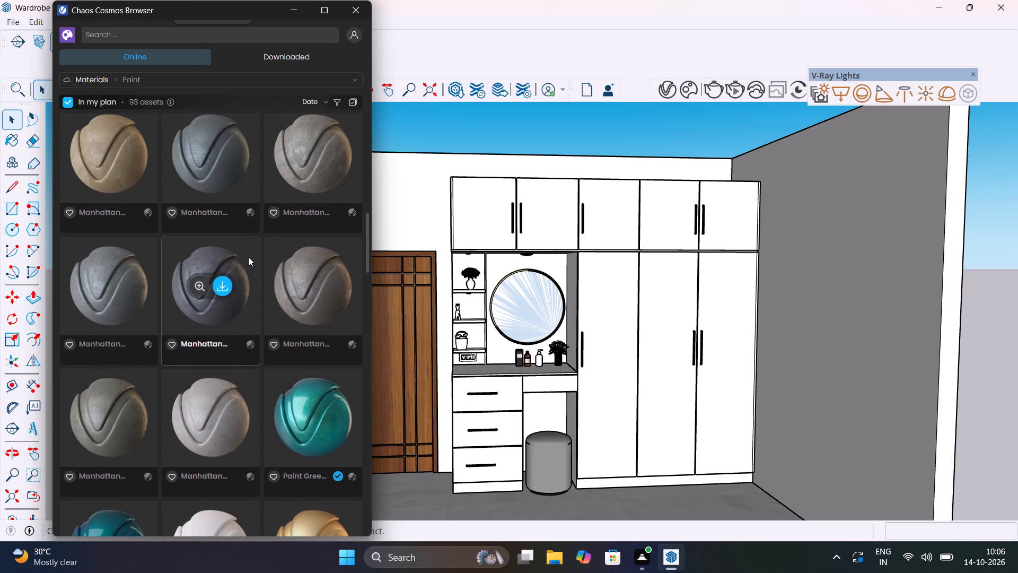
scroll(248, 257, "up", 3)
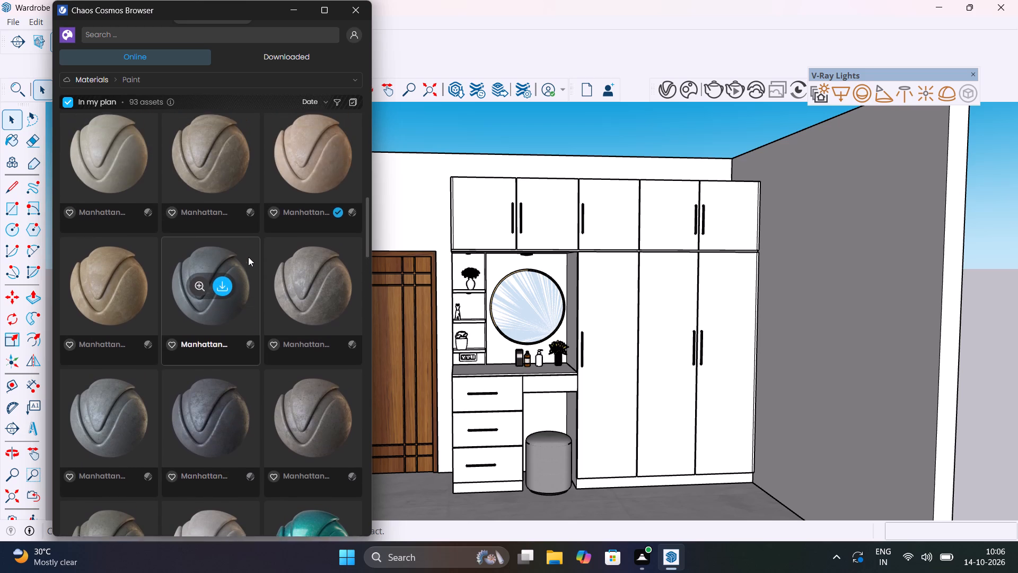
scroll(248, 257, "up", 3)
scroll(248, 257, "down", 4)
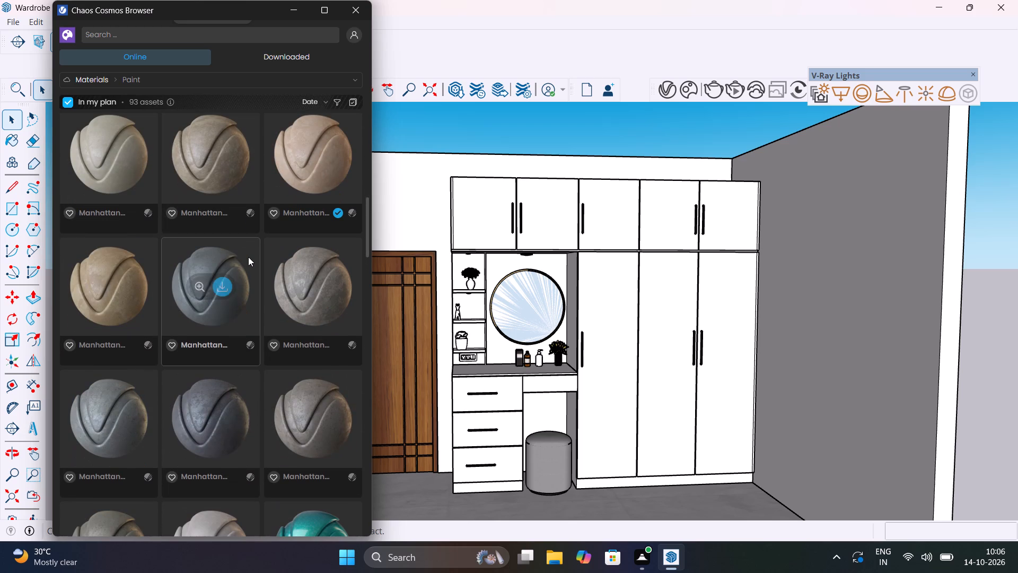
left_click(222, 286)
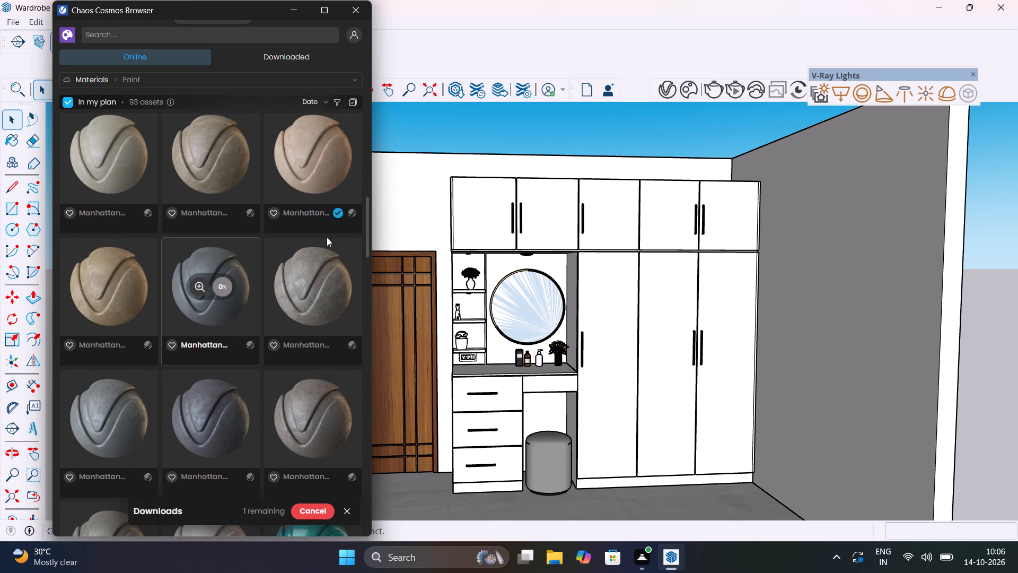
Bring up the scene's light list in the V-Ray Asset Editor and set Rectangle Light#5's colour temperature to 3500 K.
left_click(664, 92)
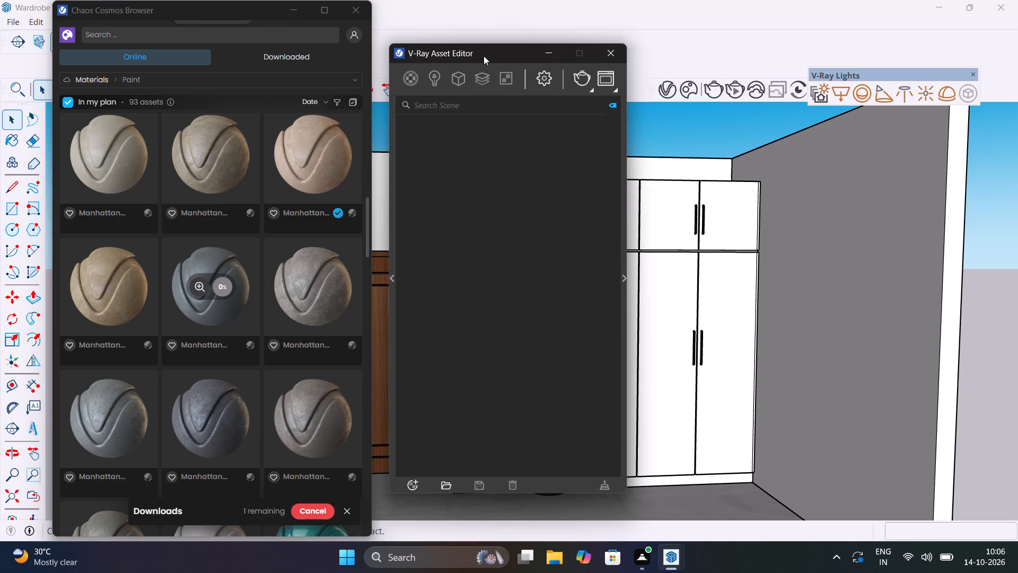
left_click_drag(486, 53, 831, 95)
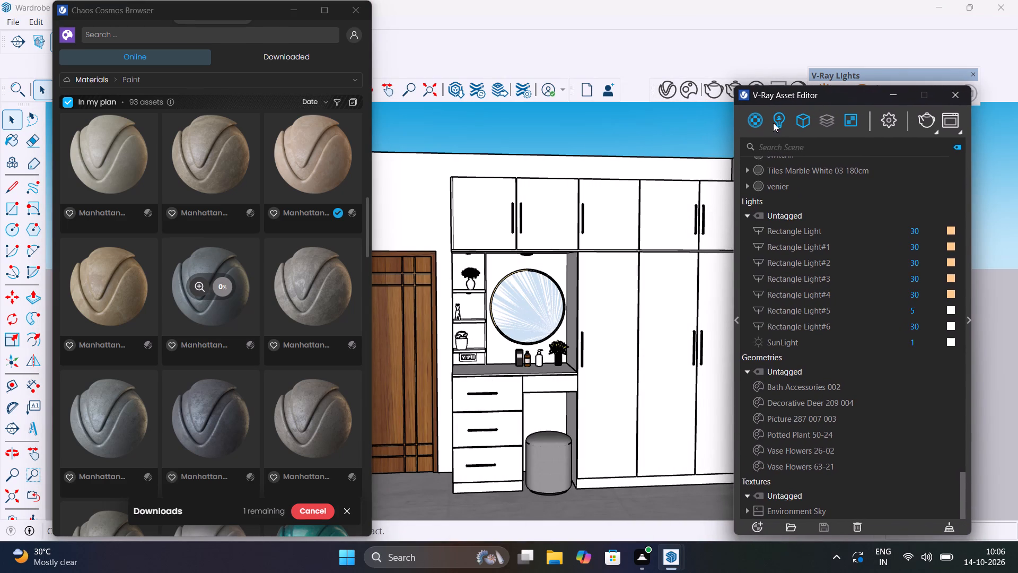
scroll(775, 134, "up", 4)
scroll(824, 217, "up", 10)
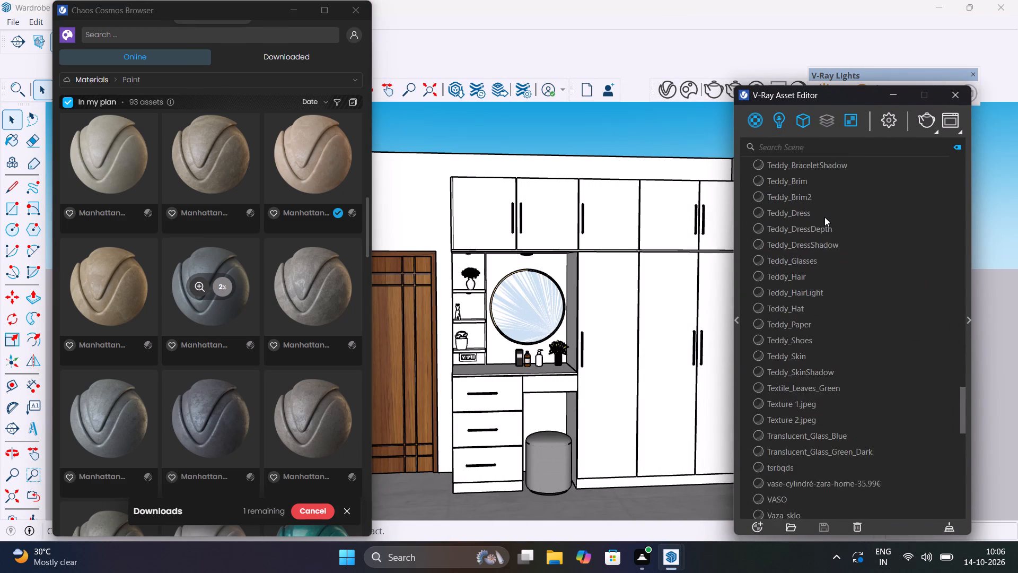
scroll(824, 217, "down", 2)
scroll(824, 217, "up", 10)
scroll(824, 216, "down", 20)
scroll(824, 216, "down", 2)
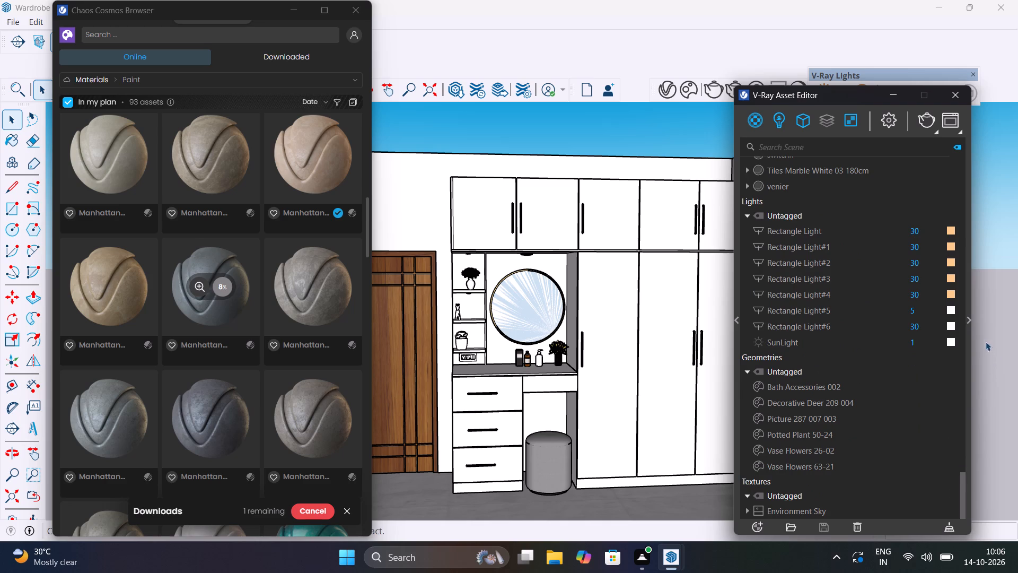
left_click(952, 307)
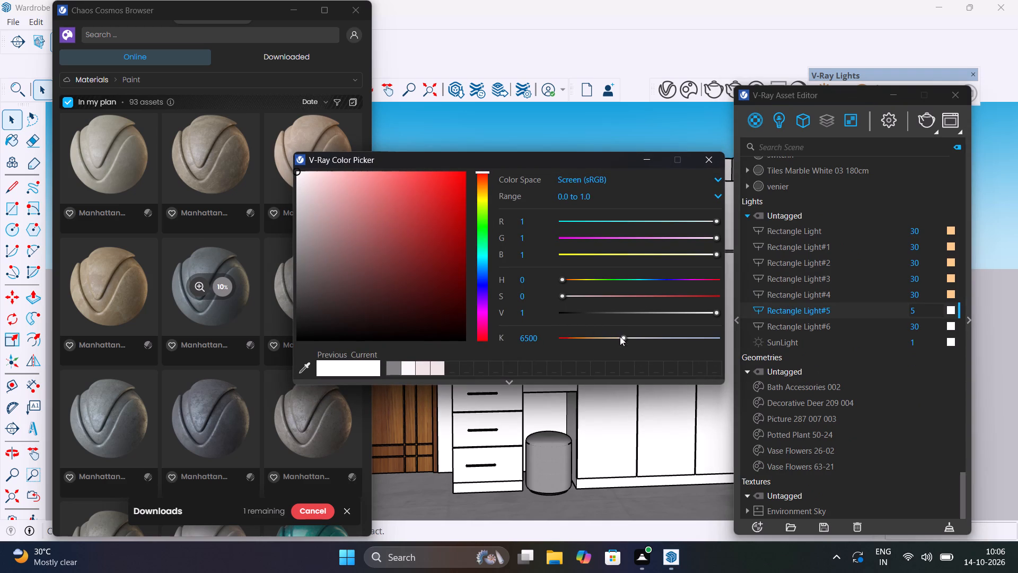
left_click_drag(542, 336, 457, 343)
type("3500")
key("Return")
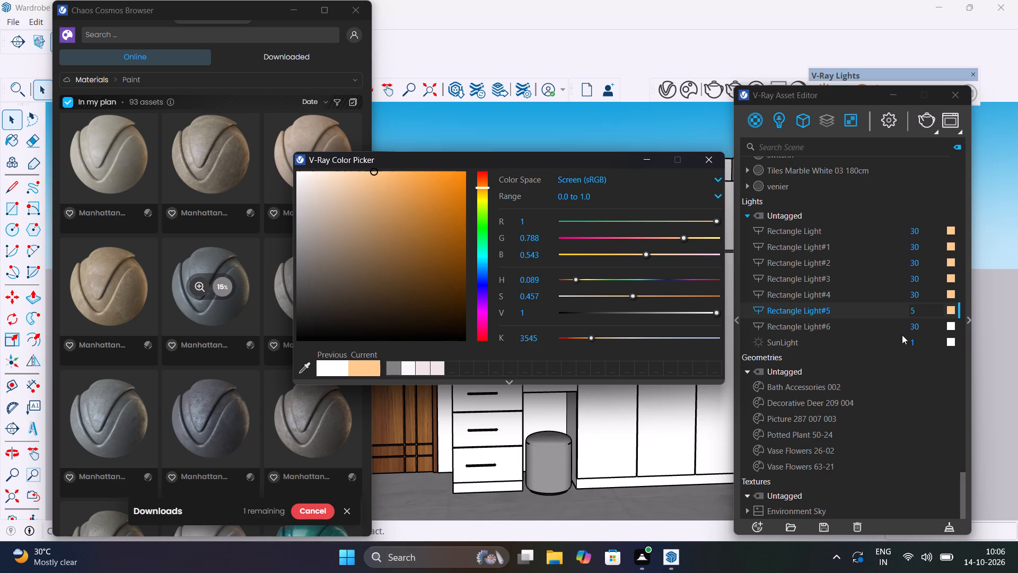
Set the intensity of Rectangle Light#5 to 30.
left_click(933, 310)
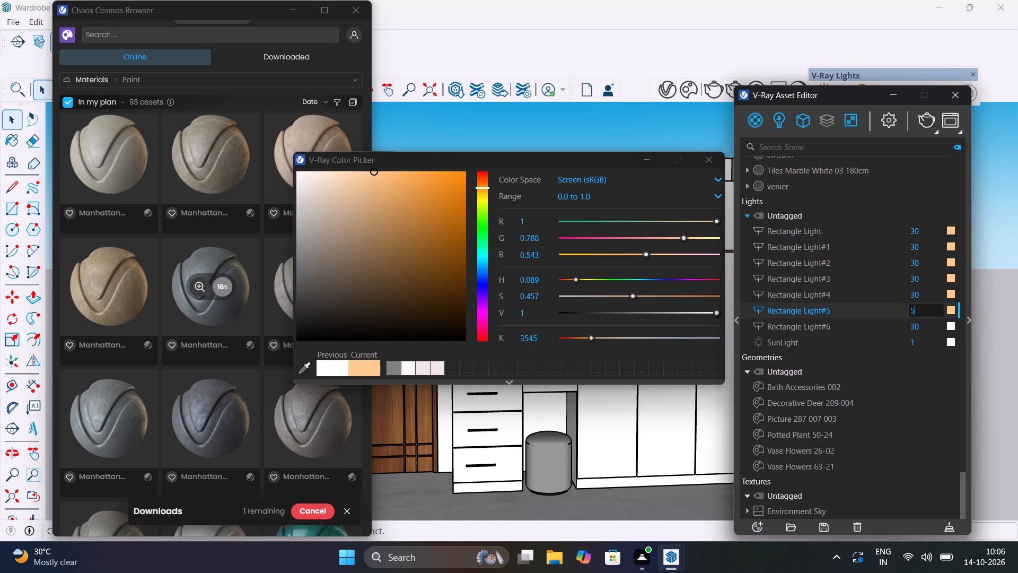
key("BackSpace")
type("30")
key("Return")
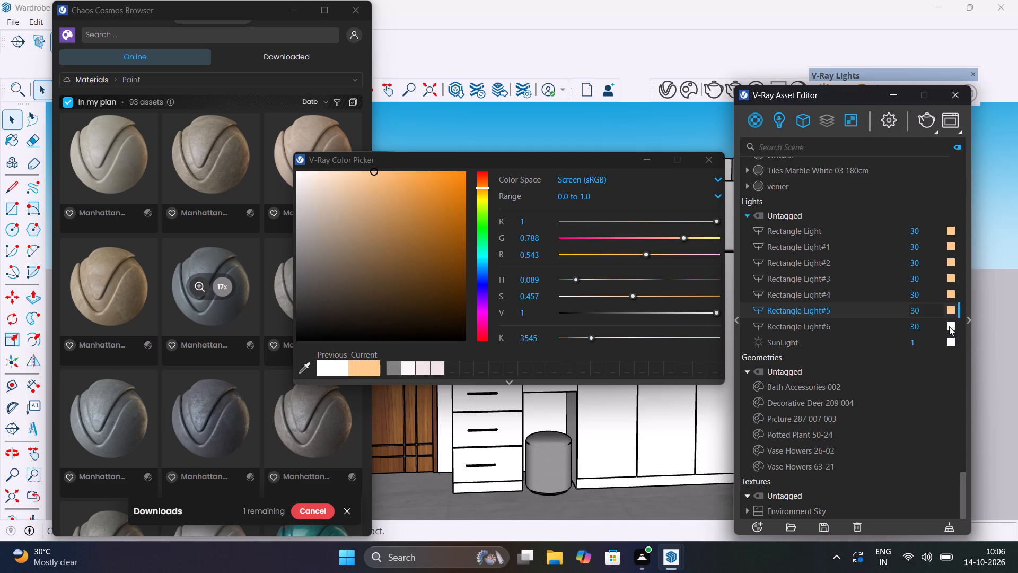
Set the colour temperature of Rectangle Light#6 to 3500 K and close the colour picker.
left_click(949, 326)
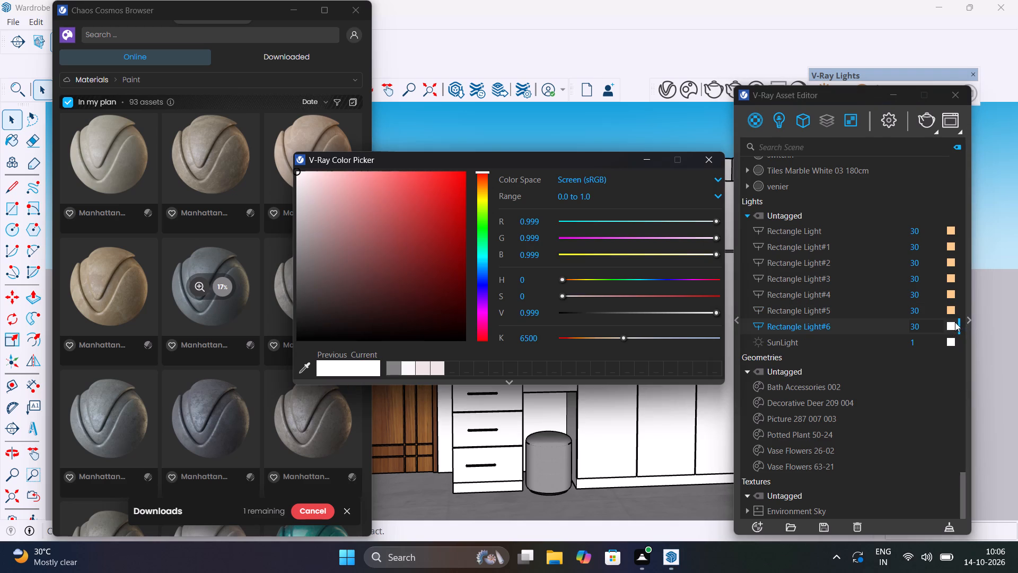
left_click(952, 325)
left_click_drag(543, 340, 511, 341)
type("3500")
key("Return")
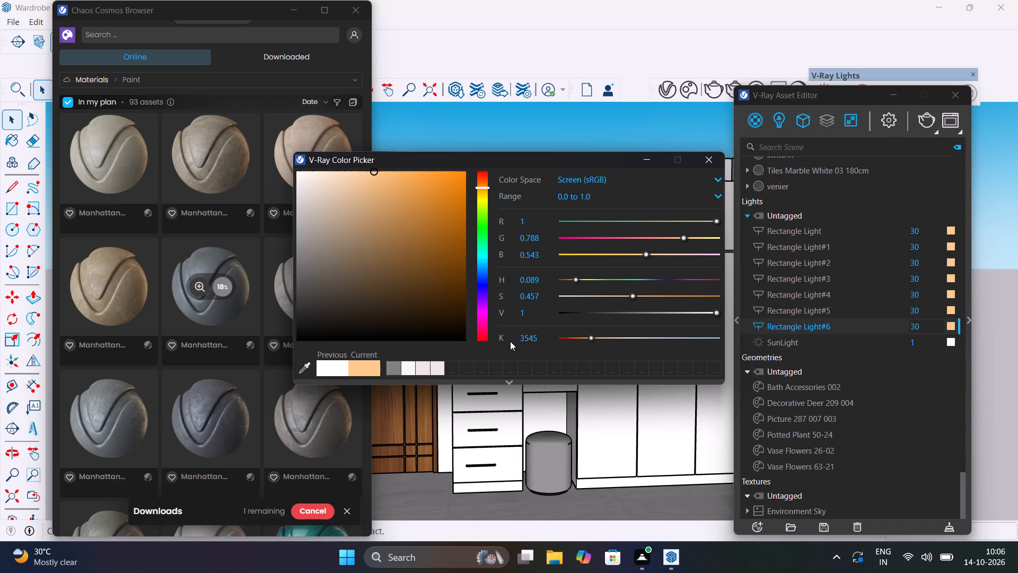
left_click(659, 158)
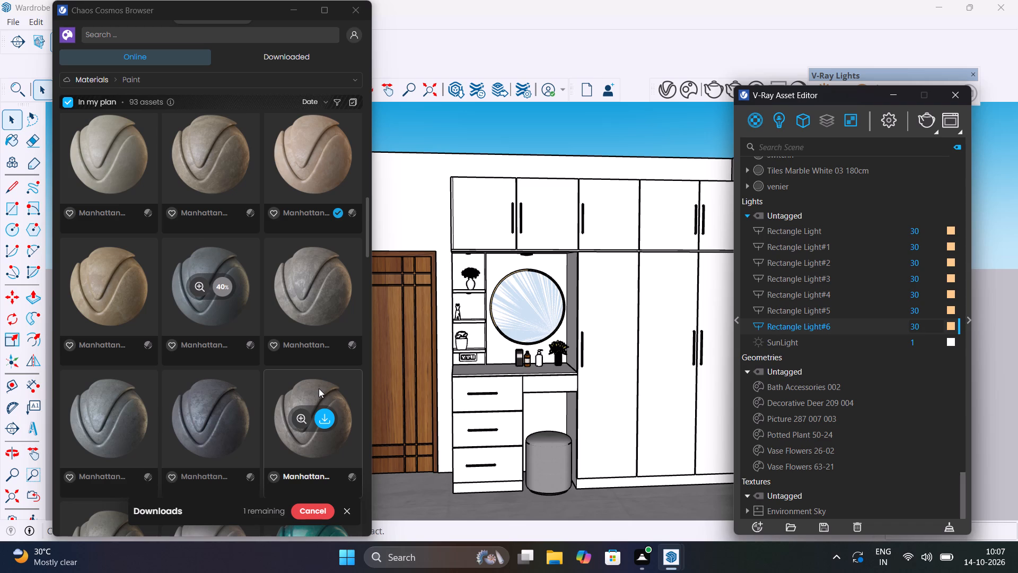
Examine the dressing table's shelves, round mirror and the lights around them from several angles.
scroll(471, 362, "up", 7)
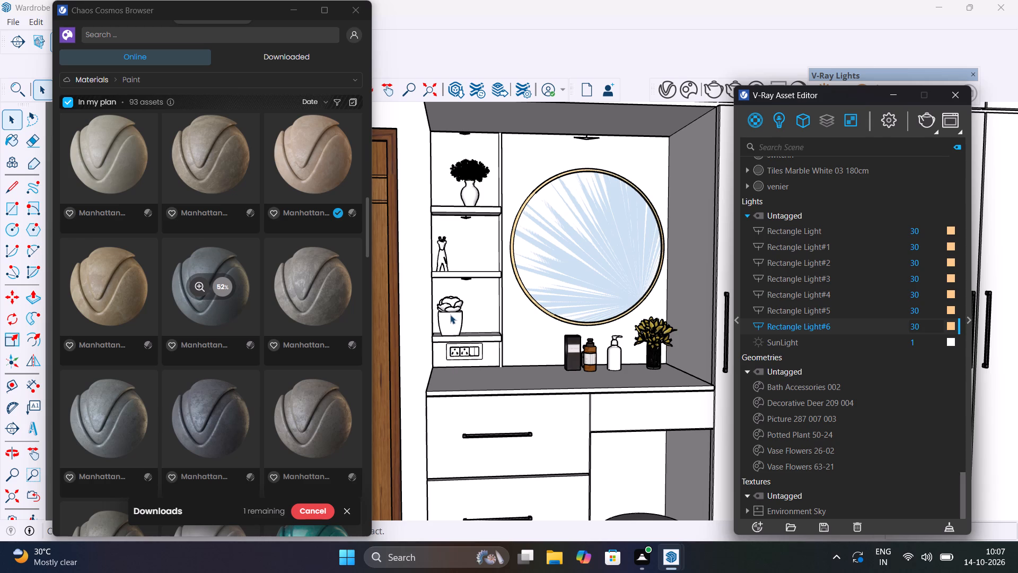
scroll(434, 349, "up", 11)
middle_click_drag(451, 315, 455, 260)
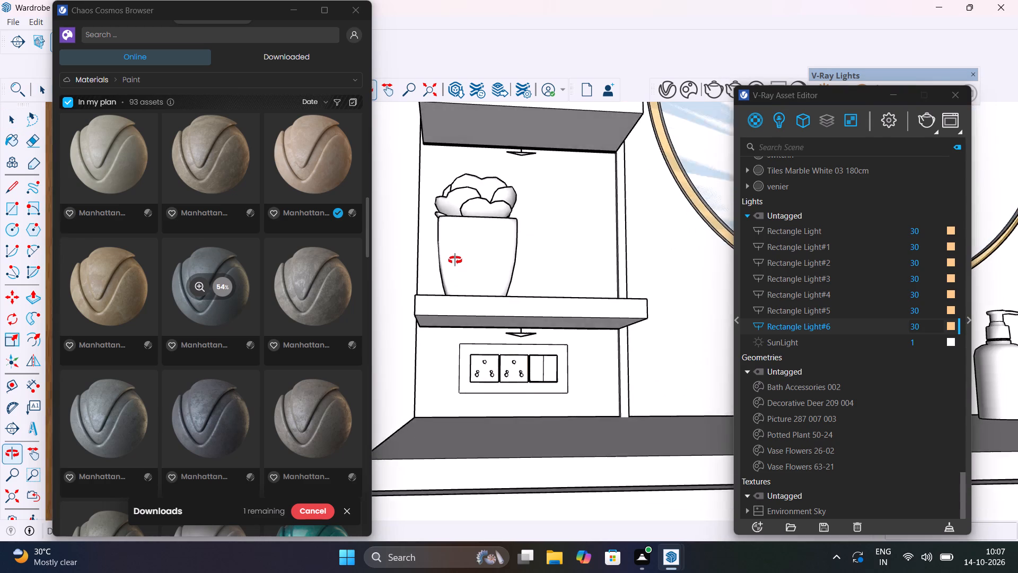
middle_click_drag(455, 260, 473, 358)
scroll(473, 358, "down", 16)
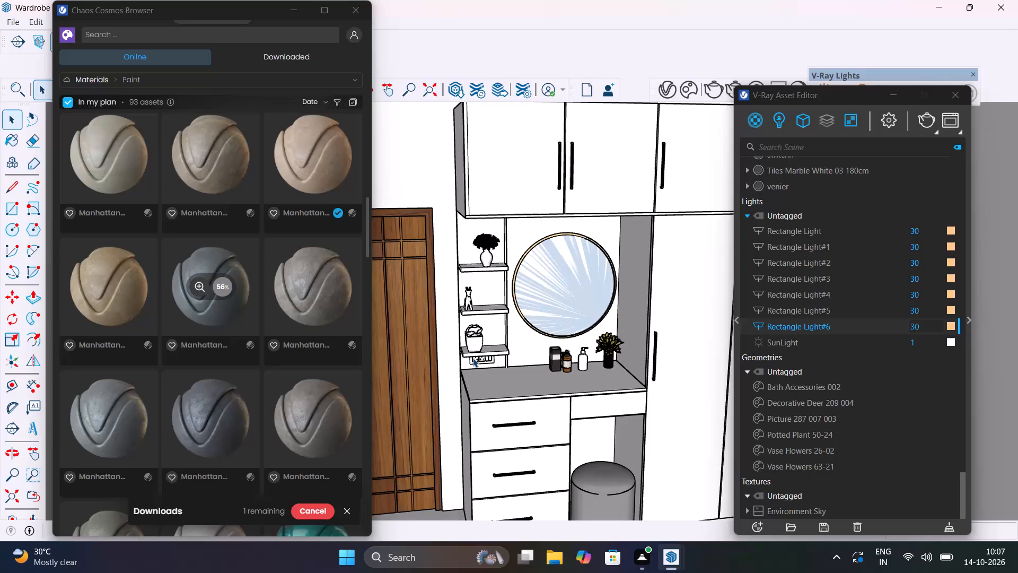
scroll(583, 224, "up", 6)
middle_click_drag(575, 221, 555, 205)
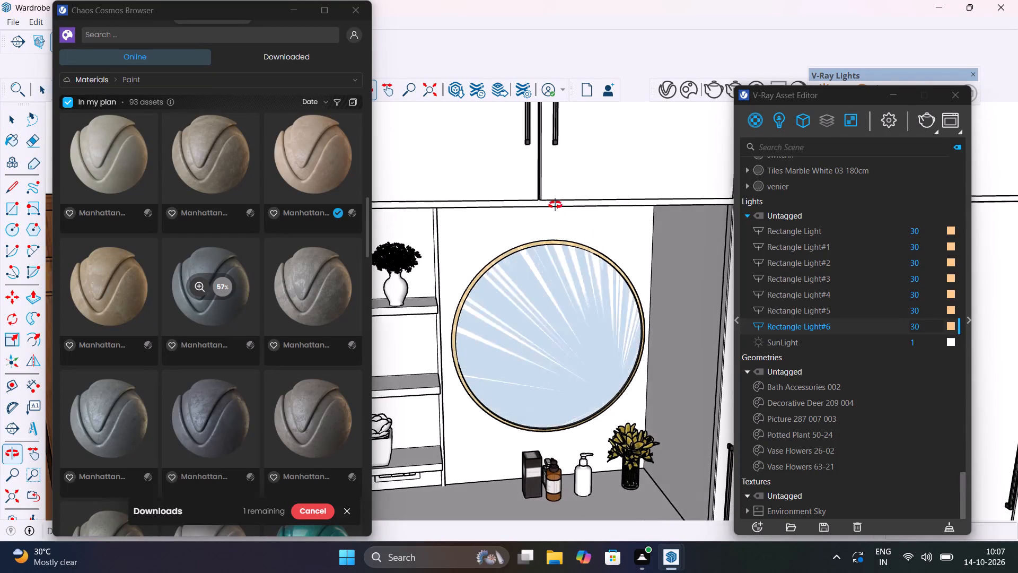
middle_click_drag(555, 205, 609, 184)
scroll(615, 281, "down", 5)
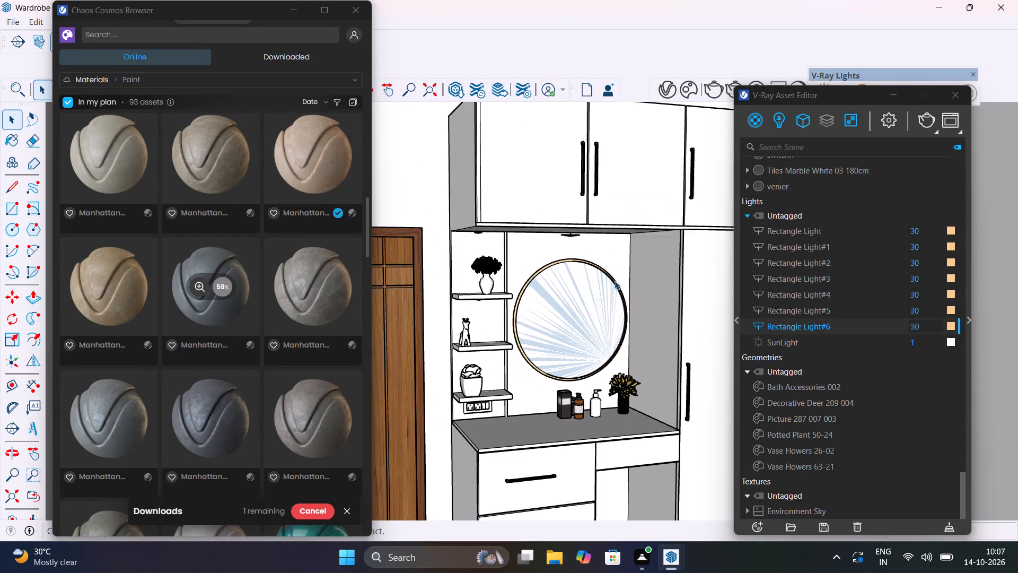
scroll(615, 280, "down", 7)
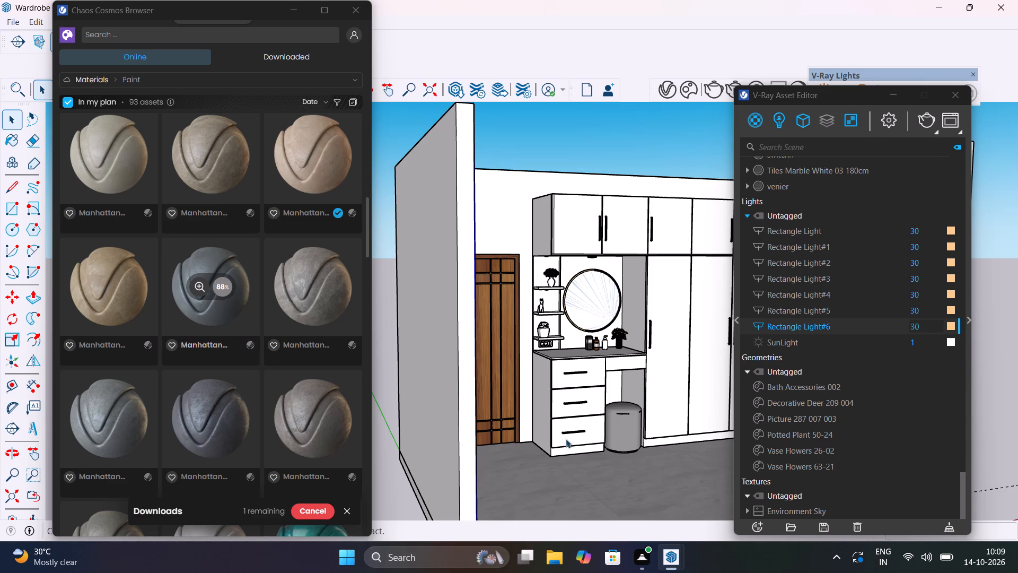
Check the computer's network connection status.
left_click(907, 555)
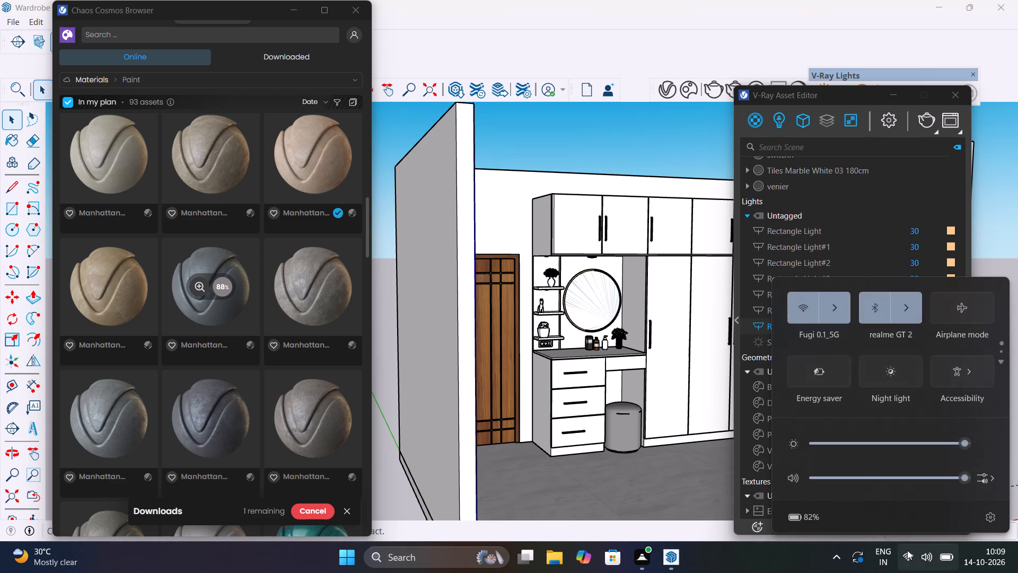
left_click(391, 483)
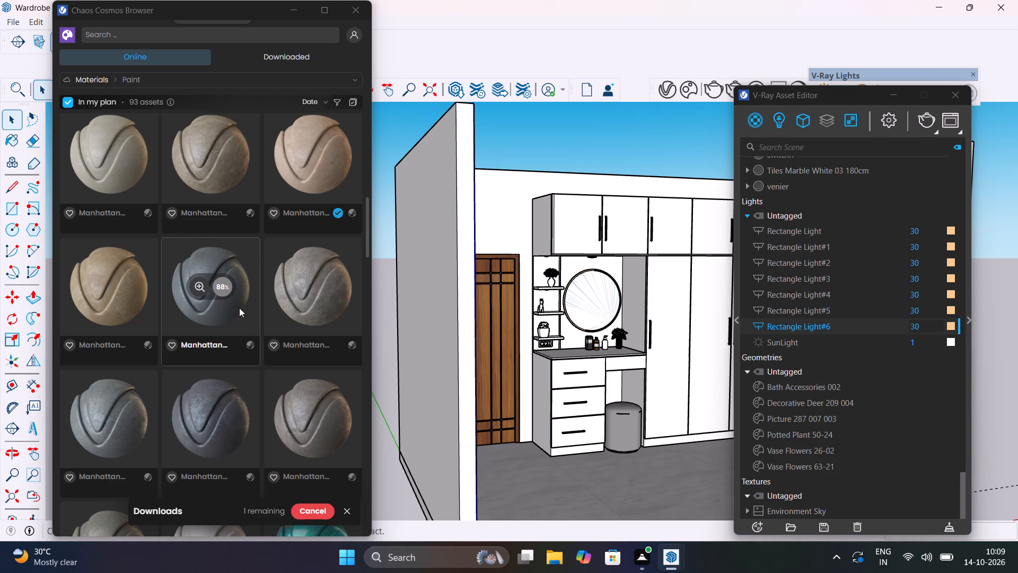
Download the dark purplish-grey Manhattan Creative Coating MD 1125B paint material from the online library.
scroll(239, 308, "up", 4)
scroll(239, 308, "down", 2)
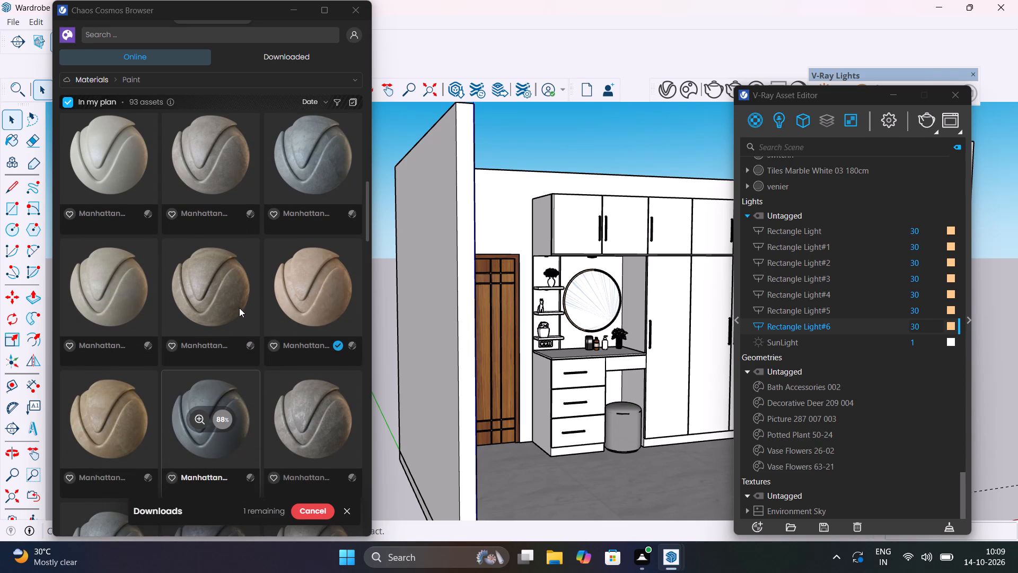
scroll(239, 308, "down", 2)
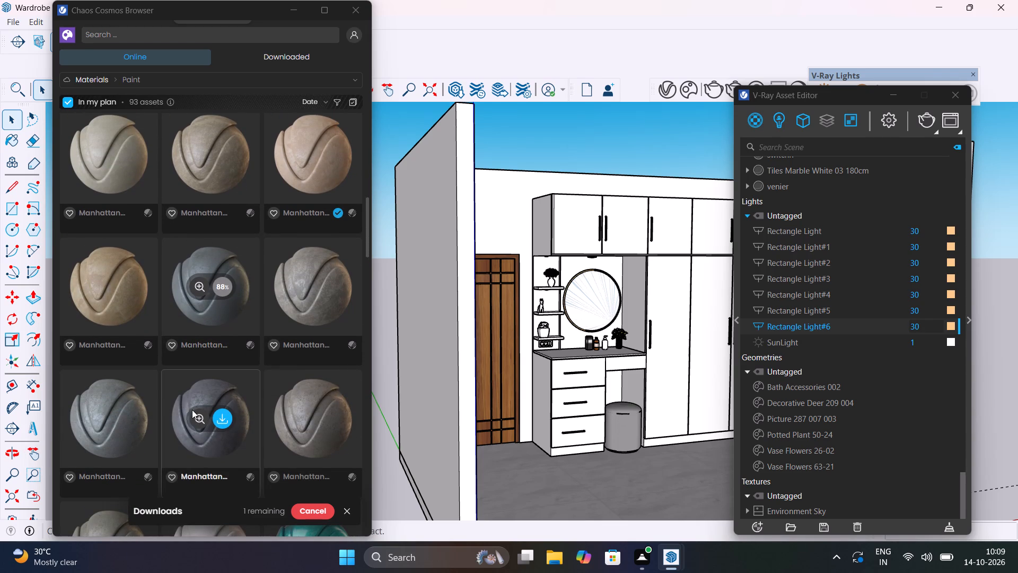
left_click(227, 422)
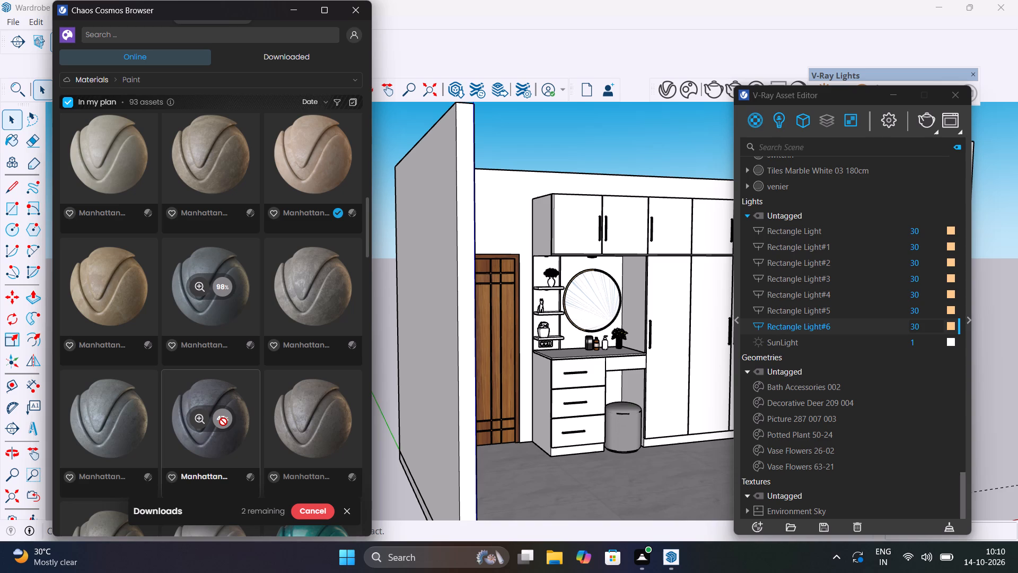
left_click(223, 422)
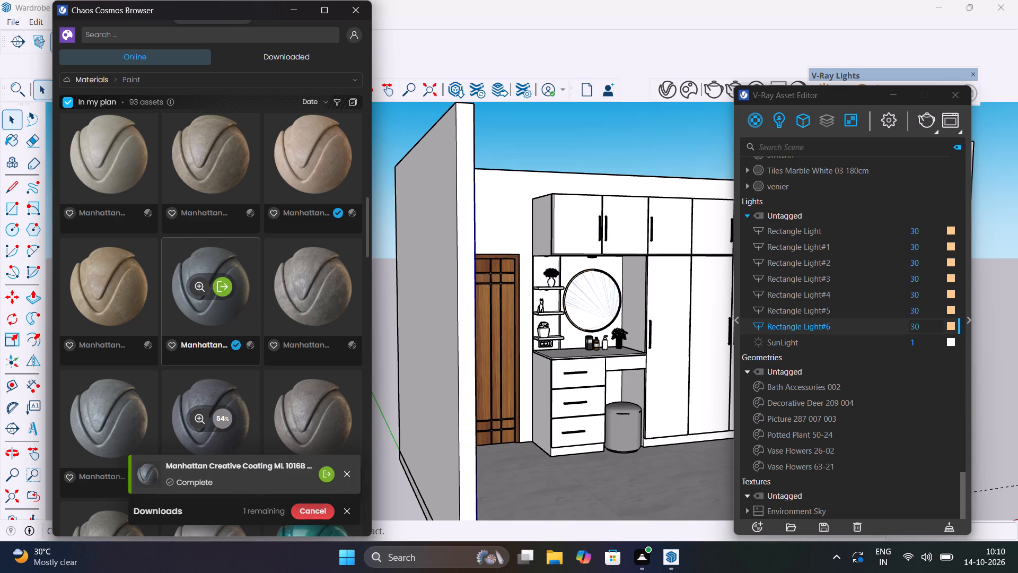
Import the dark blue-grey Manhattan Creative Coating ML 1016B 24.75cm paint material into the scene twice.
left_click(225, 286)
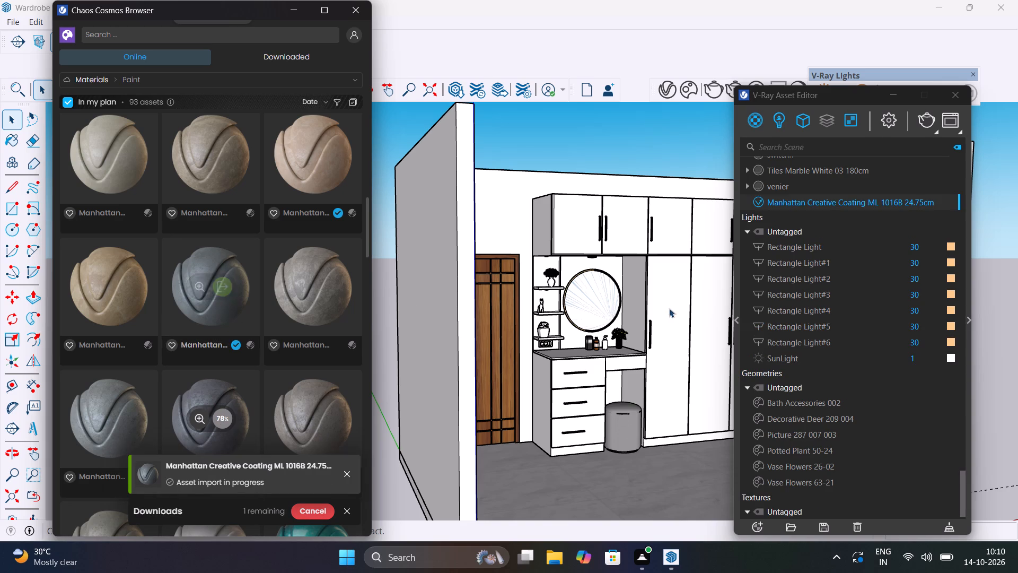
left_click(224, 285)
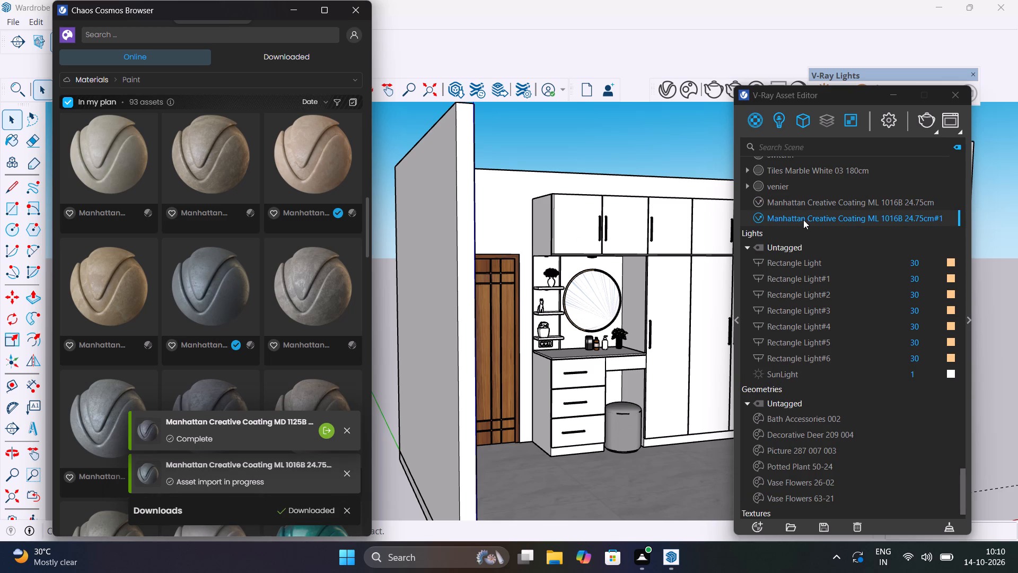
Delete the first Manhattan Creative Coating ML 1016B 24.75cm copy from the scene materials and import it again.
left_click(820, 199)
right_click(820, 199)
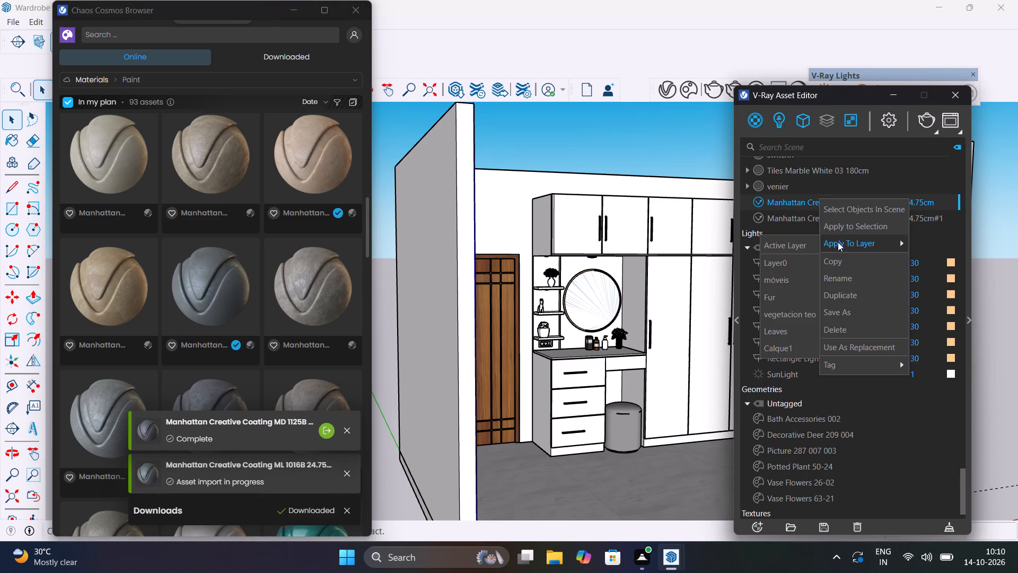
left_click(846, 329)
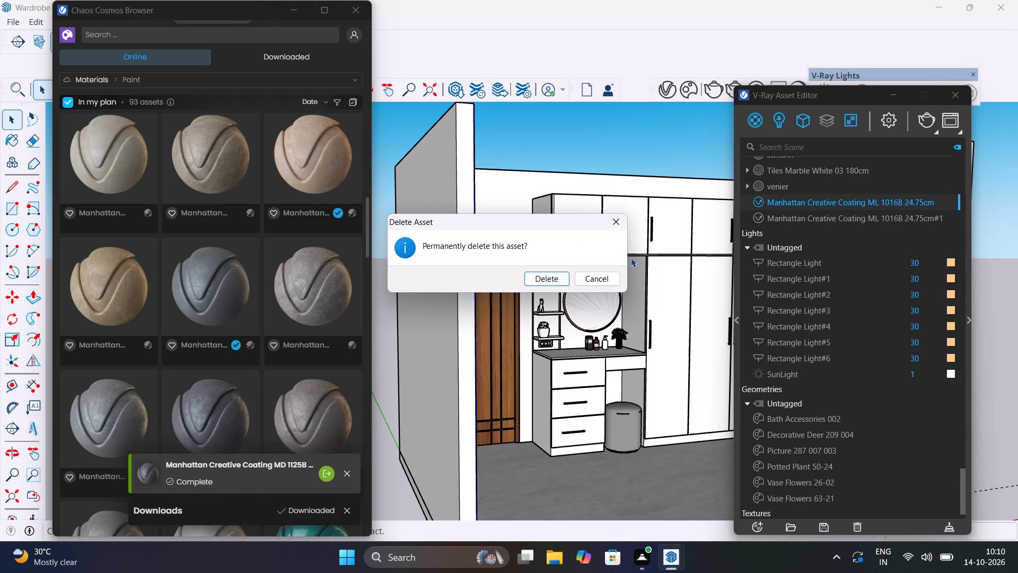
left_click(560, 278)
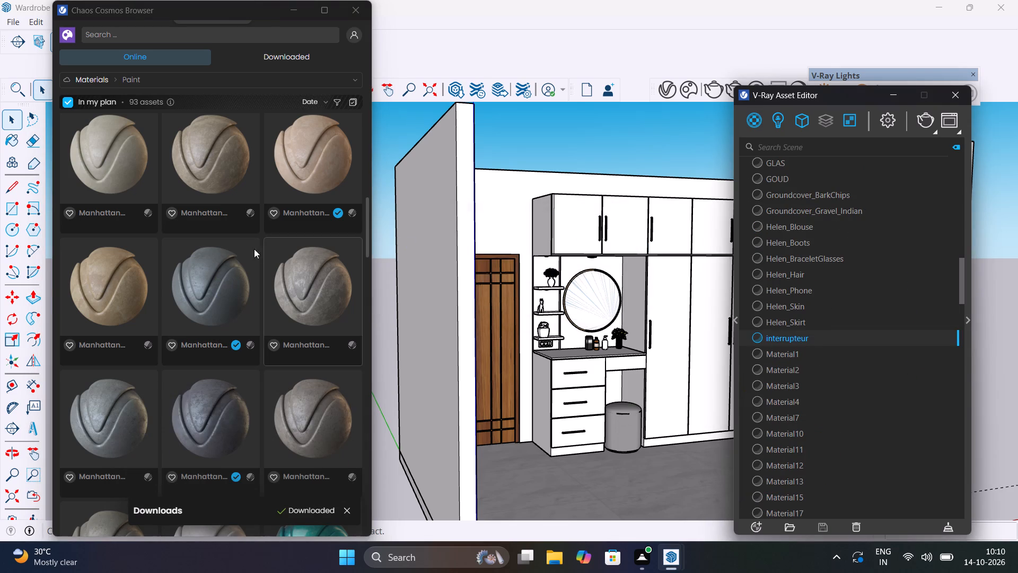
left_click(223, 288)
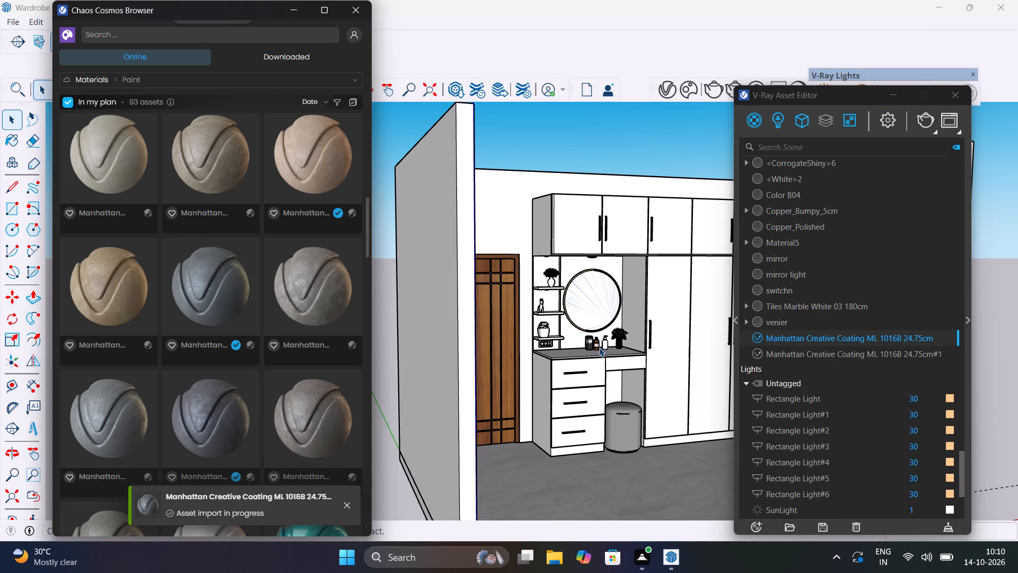
Apply Manhattan Creative Coating ML 1016B 24.75cm to the wardrobe and dressing-table door and drawer fronts.
scroll(599, 348, "up", 10)
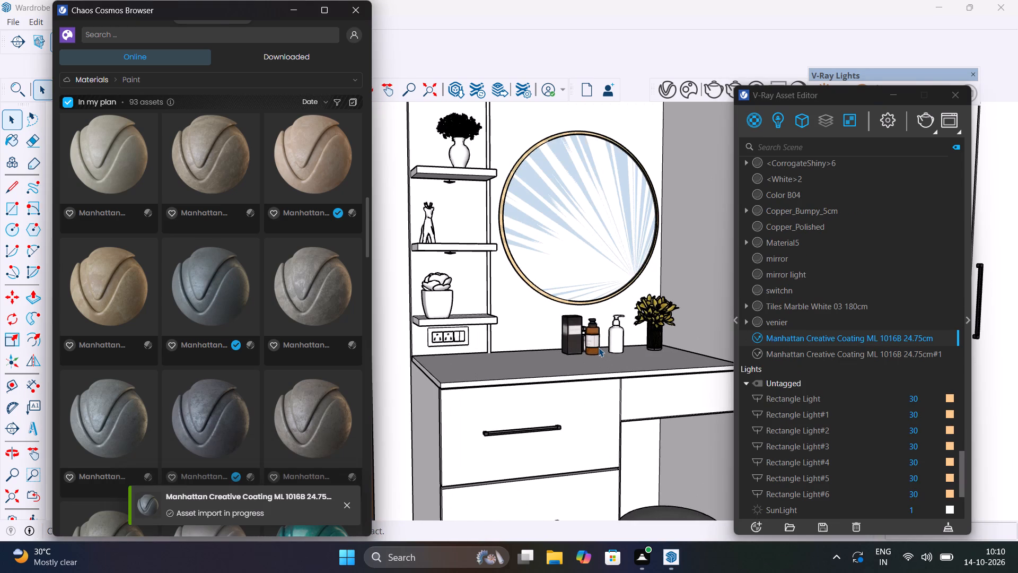
scroll(599, 348, "down", 8)
left_click(570, 197)
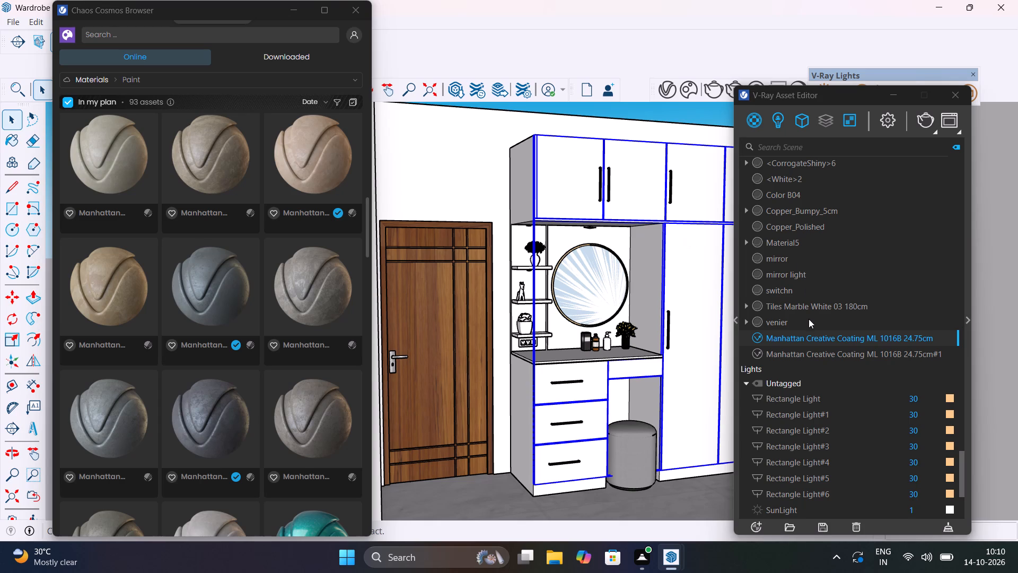
right_click(811, 336)
left_click(825, 362)
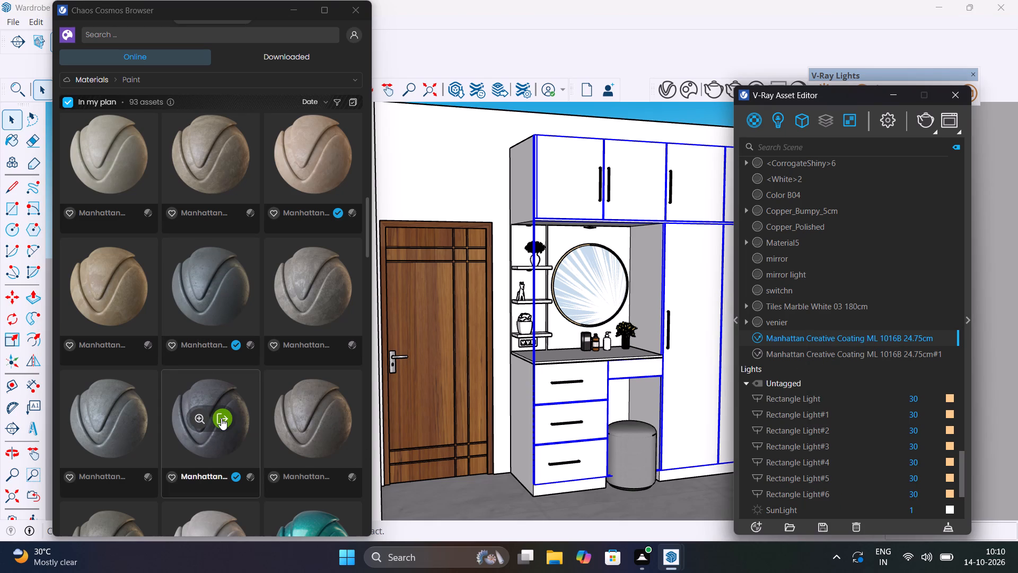
Import the Manhattan Creative Coating MD 1125B 26.44cm paint material into the scene.
left_click(221, 418)
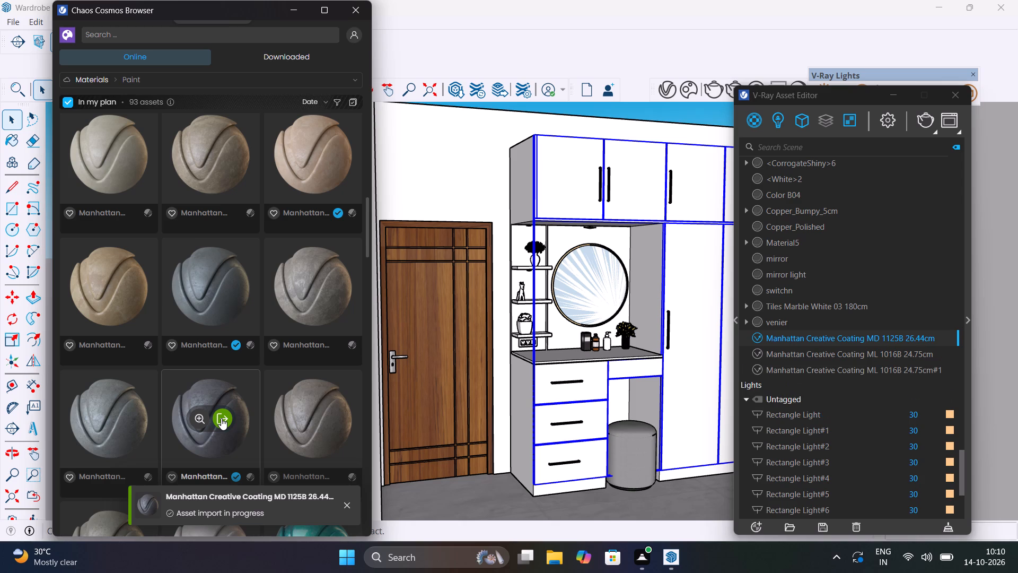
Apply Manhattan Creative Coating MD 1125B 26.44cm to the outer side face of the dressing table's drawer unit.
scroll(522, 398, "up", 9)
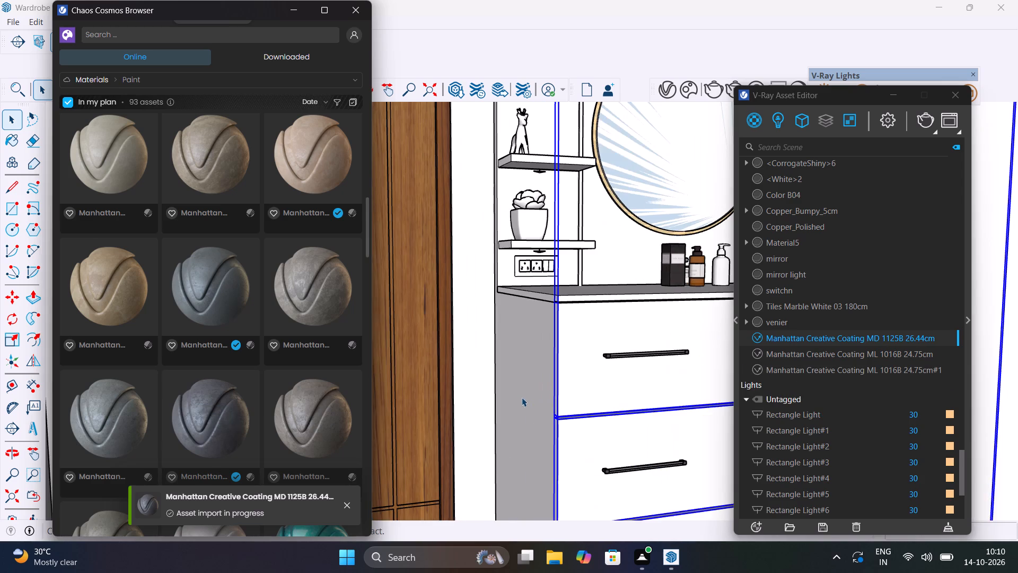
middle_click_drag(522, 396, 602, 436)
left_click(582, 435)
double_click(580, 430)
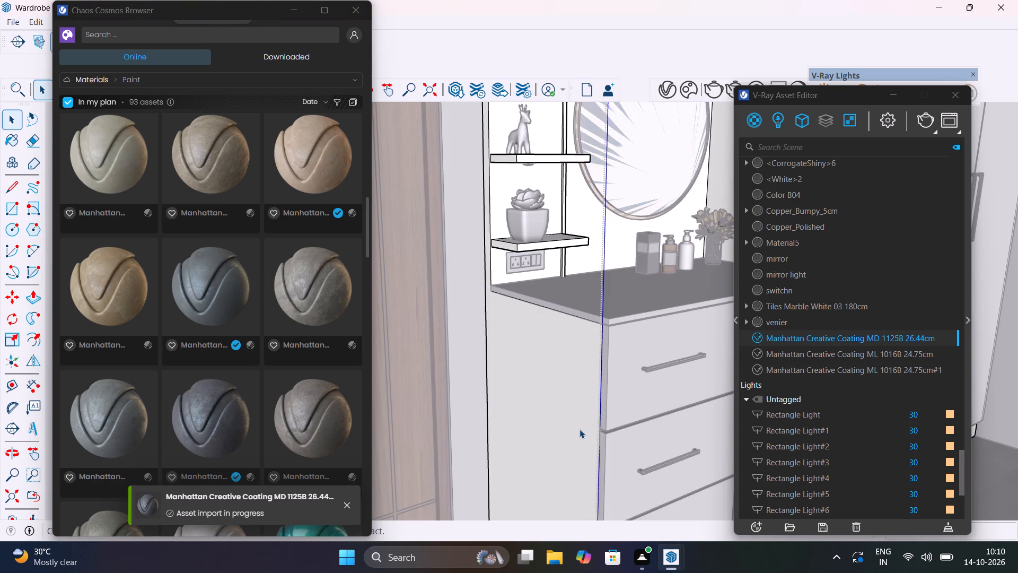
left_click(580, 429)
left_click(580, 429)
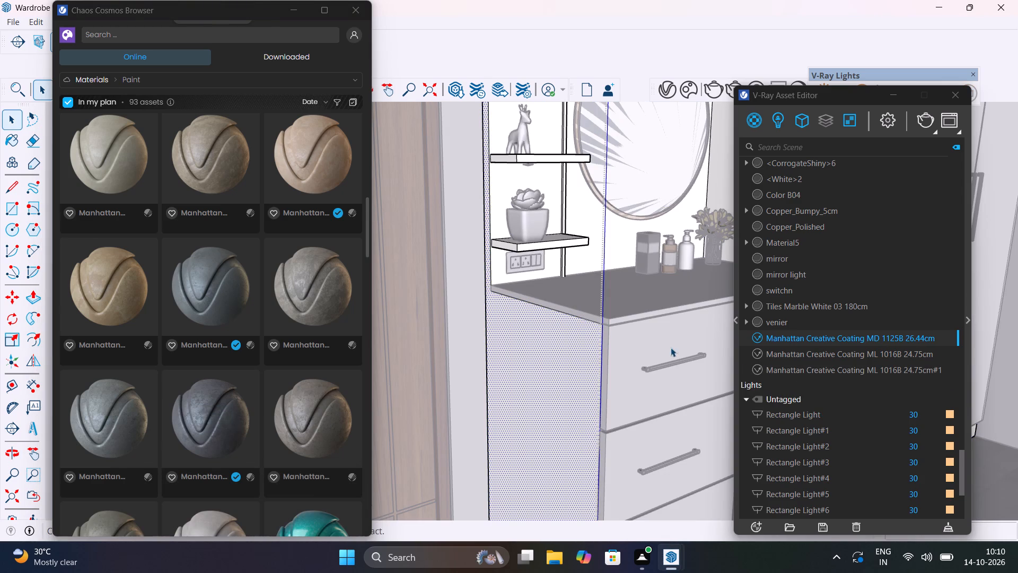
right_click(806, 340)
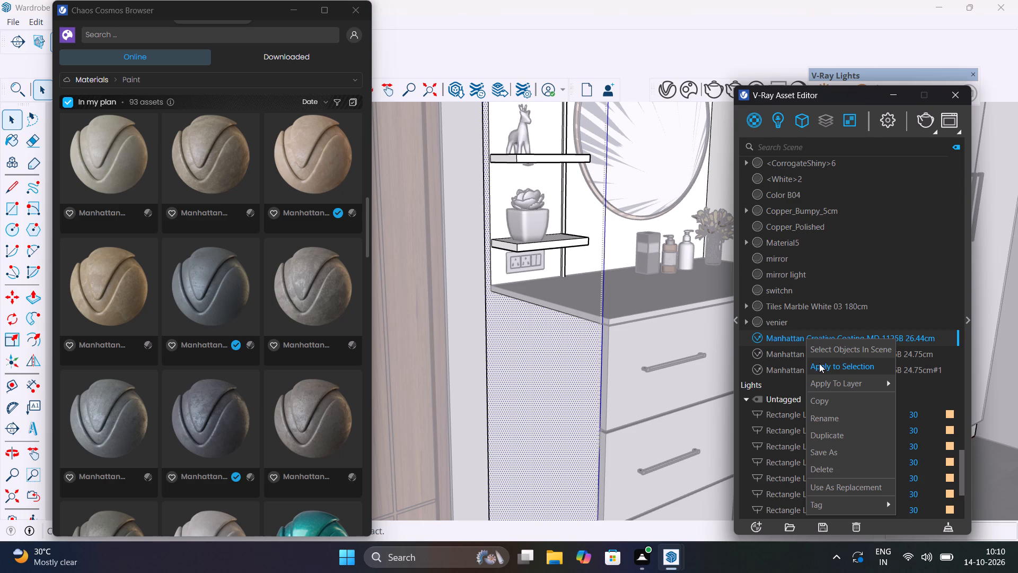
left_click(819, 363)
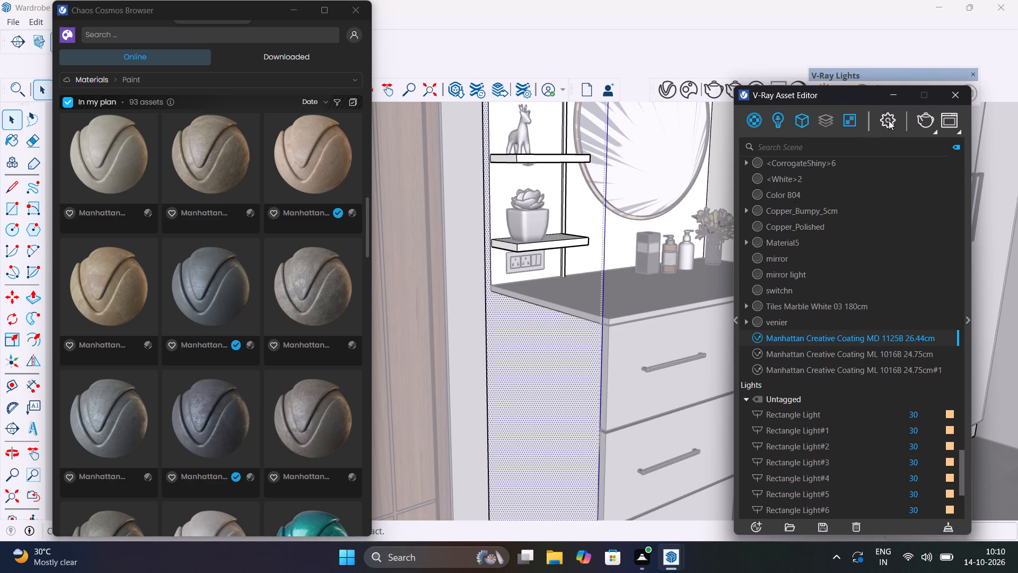
Run a V-Ray test render of the dressing-table corner, stop it and close the frame buffer.
left_click(927, 119)
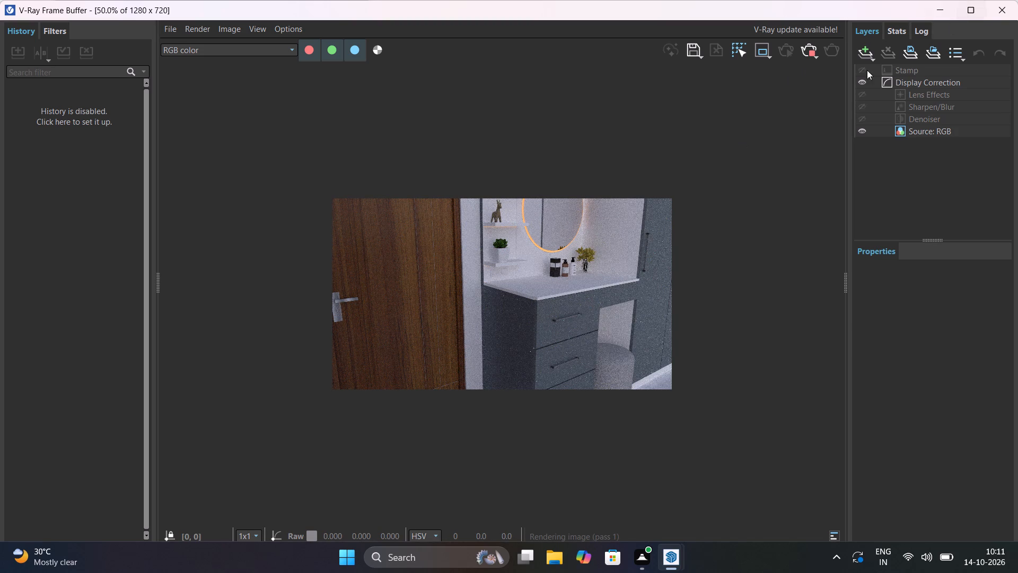
left_click(810, 53)
left_click(1006, 5)
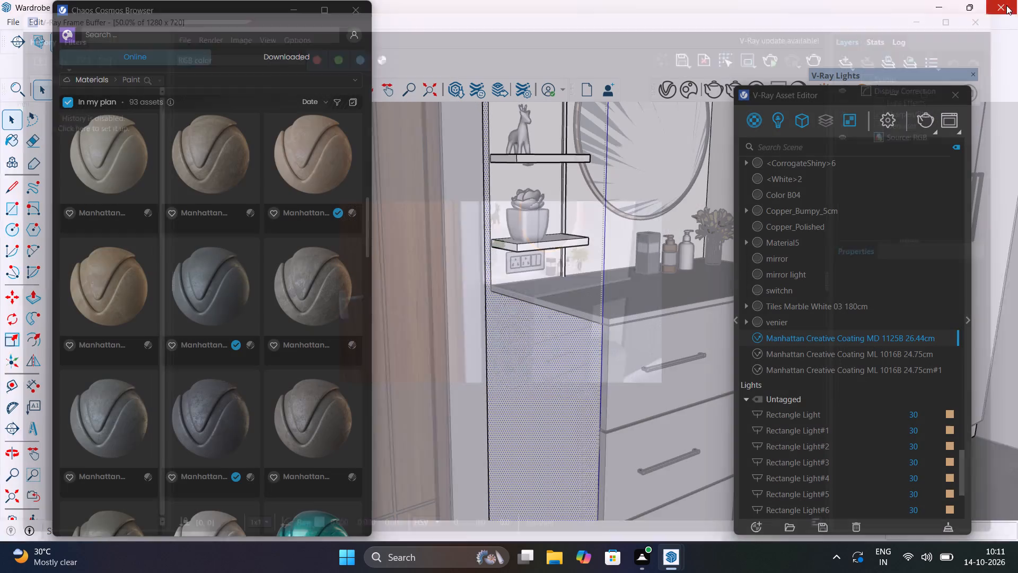
Permanently delete the Manhattan Creative Coating MD 1125B 26.44cm material from the scene.
right_click(888, 338)
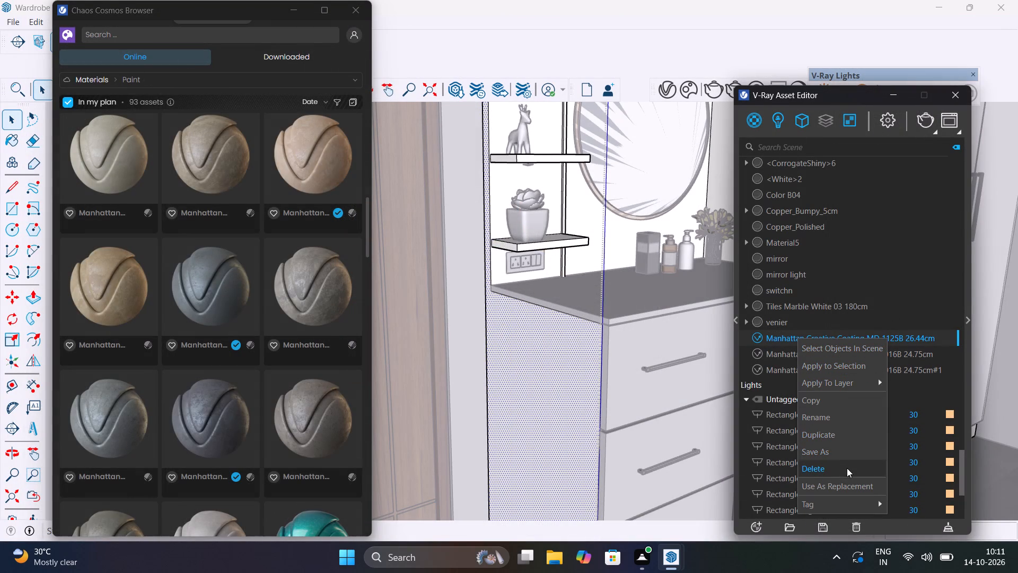
left_click(847, 470)
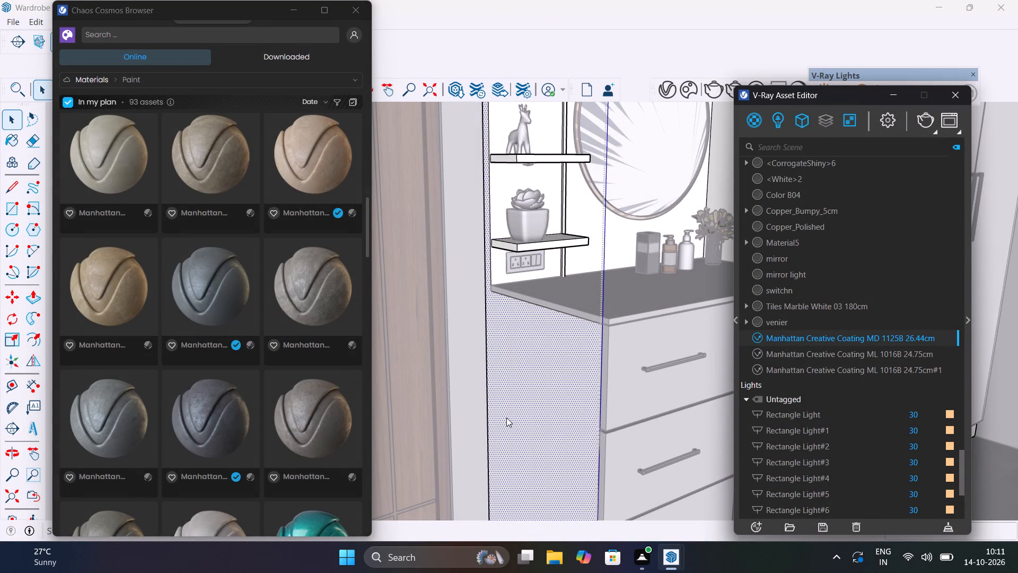
left_click(556, 270)
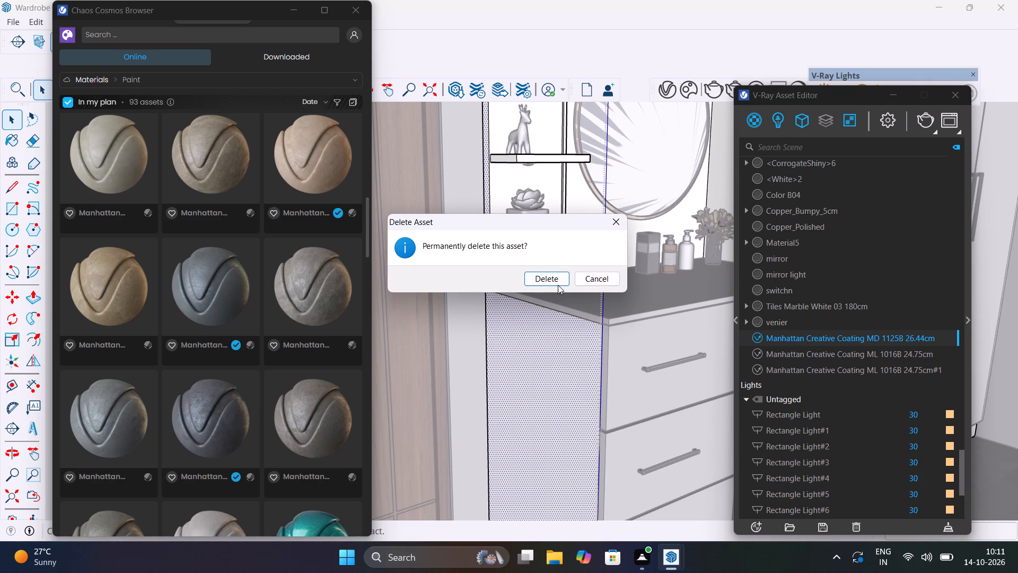
left_click(559, 285)
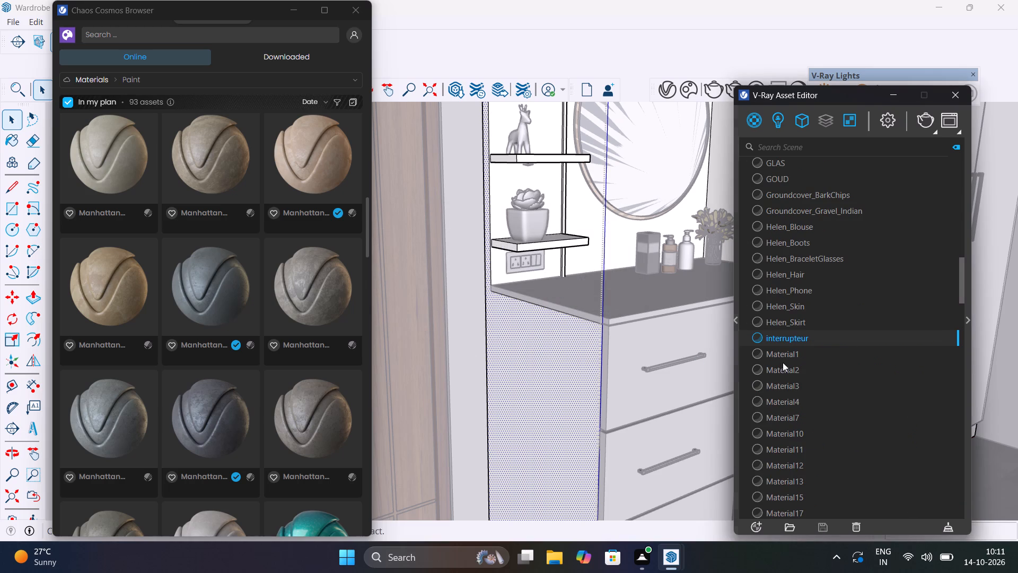
Apply Manhattan Creative Coating ML 1016B 24.75cm to the outer side face of the dressing table's drawer unit.
scroll(690, 362, "down", 5)
scroll(697, 362, "up", 11)
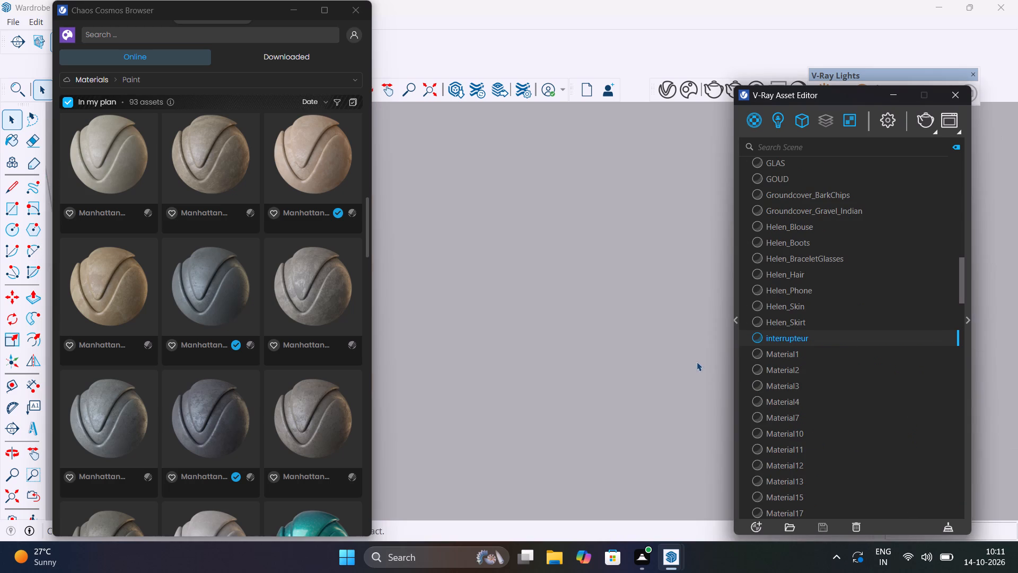
scroll(697, 362, "up", 4)
left_click(18, 498)
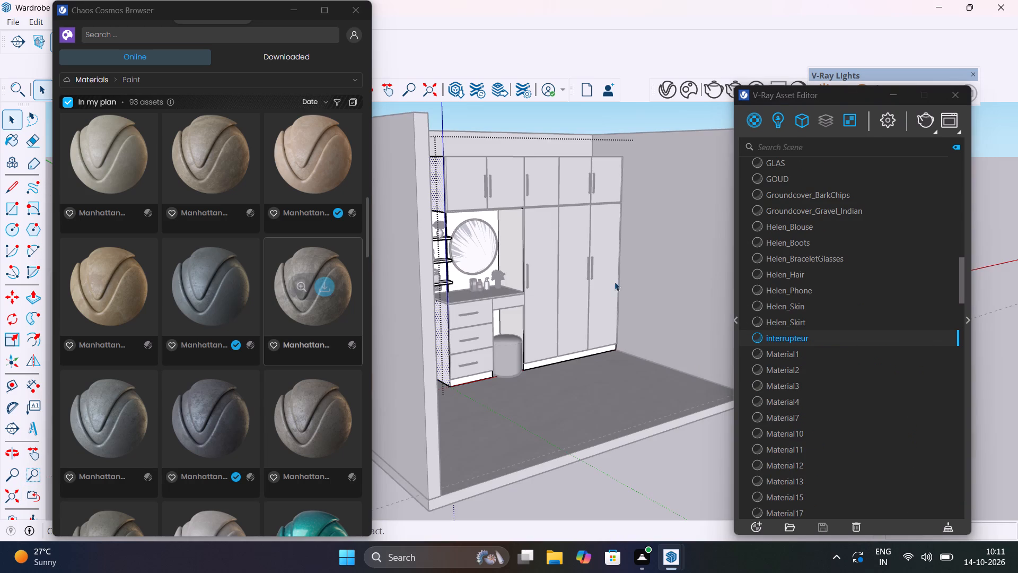
scroll(876, 323, "down", 15)
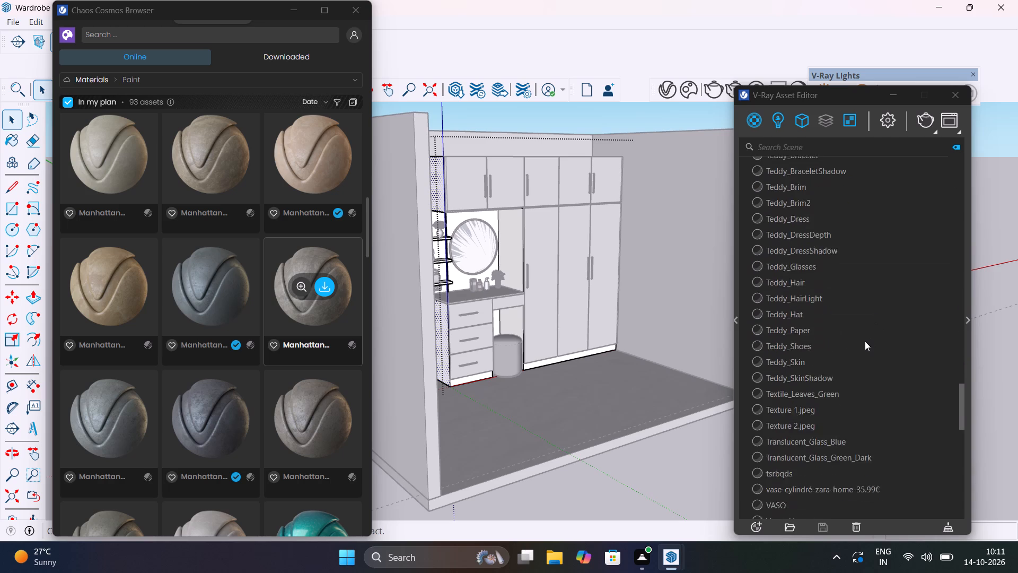
scroll(865, 341, "down", 8)
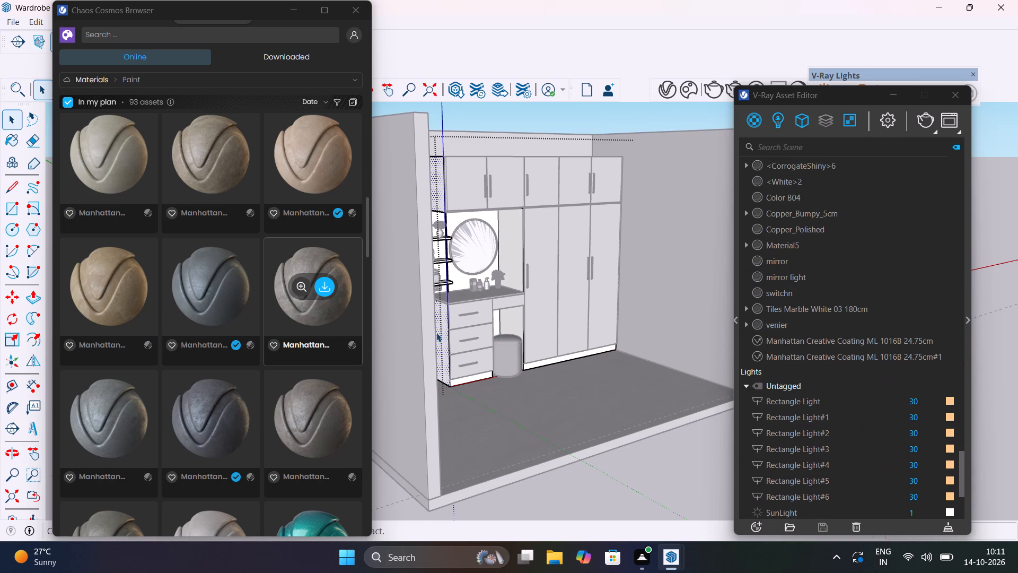
scroll(439, 328, "up", 18)
left_click(877, 336)
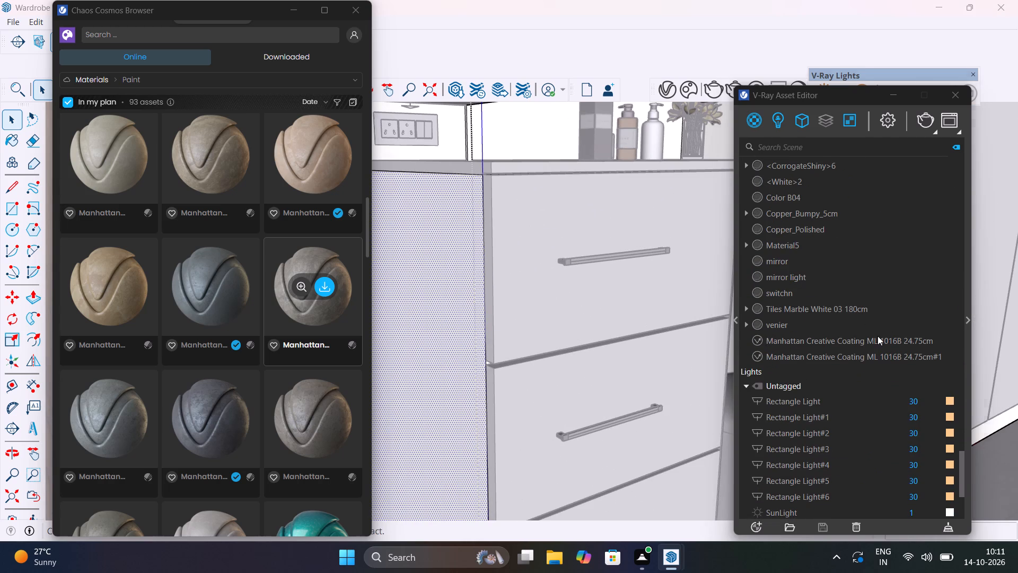
right_click(854, 337)
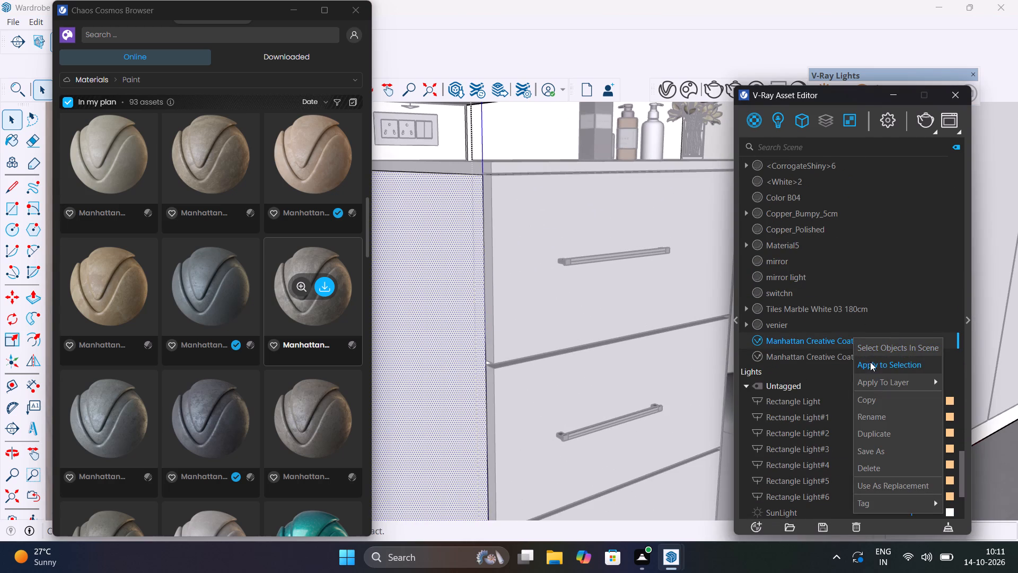
left_click(870, 362)
Exit the carcass group and apply Manhattan Creative Coating ML 1016B 24.75cm to the whole wardrobe and dressing-table carcass.
scroll(533, 301, "down", 14)
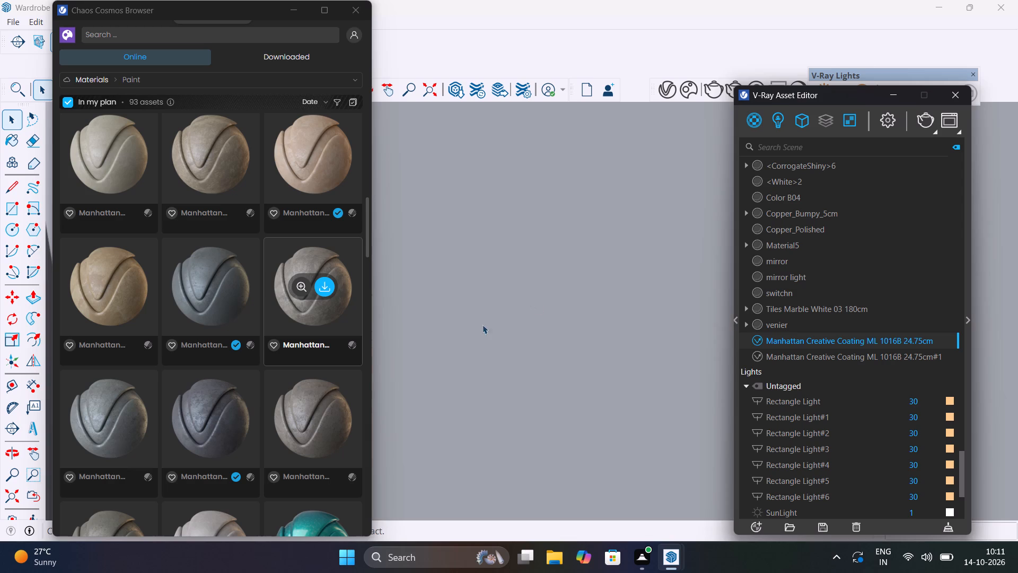
left_click(9, 490)
scroll(586, 232, "down", 1)
middle_click_drag(586, 232, 515, 237)
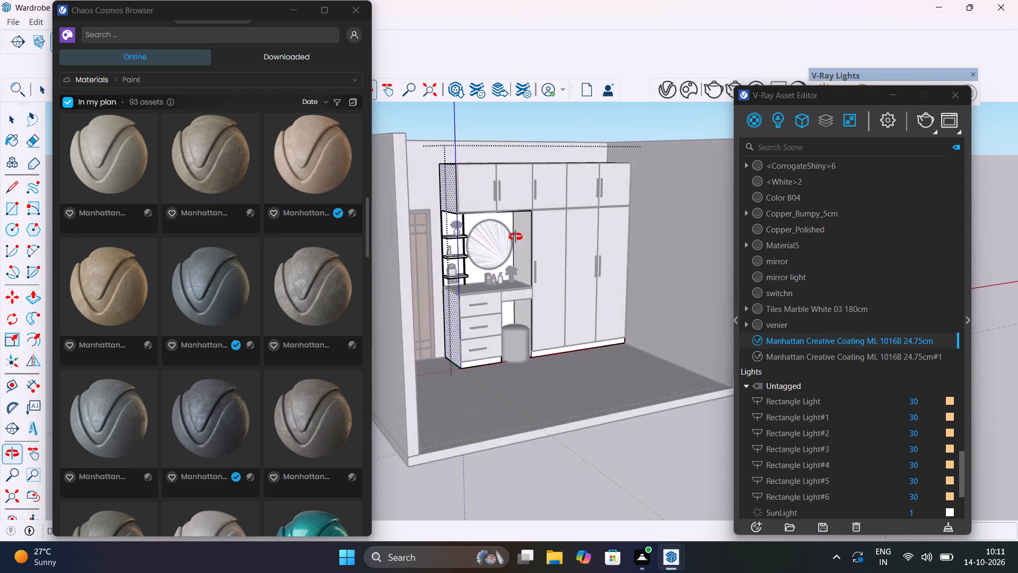
middle_click_drag(515, 237, 472, 240)
left_click(601, 116)
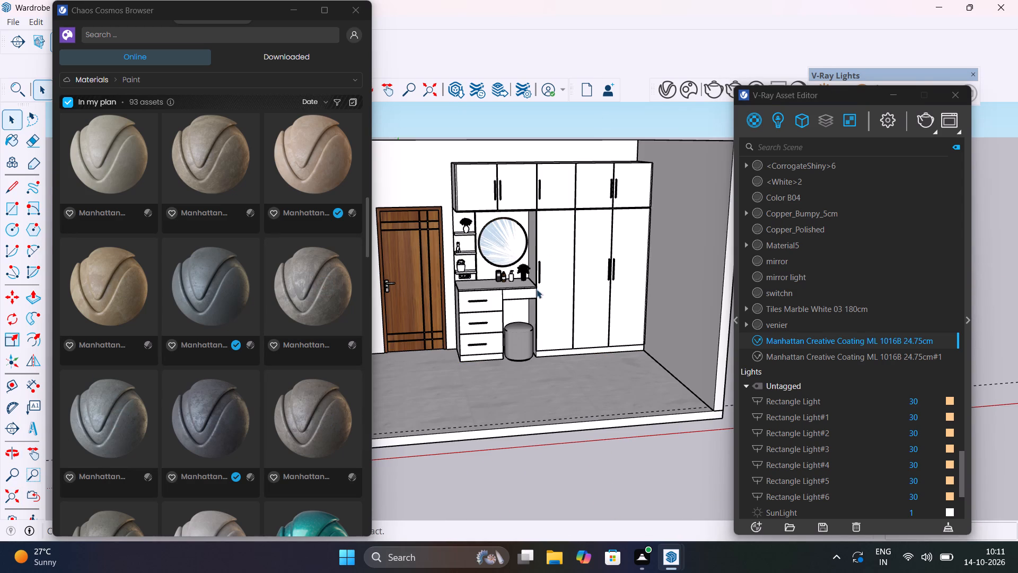
scroll(460, 325, "up", 6)
left_click(523, 289)
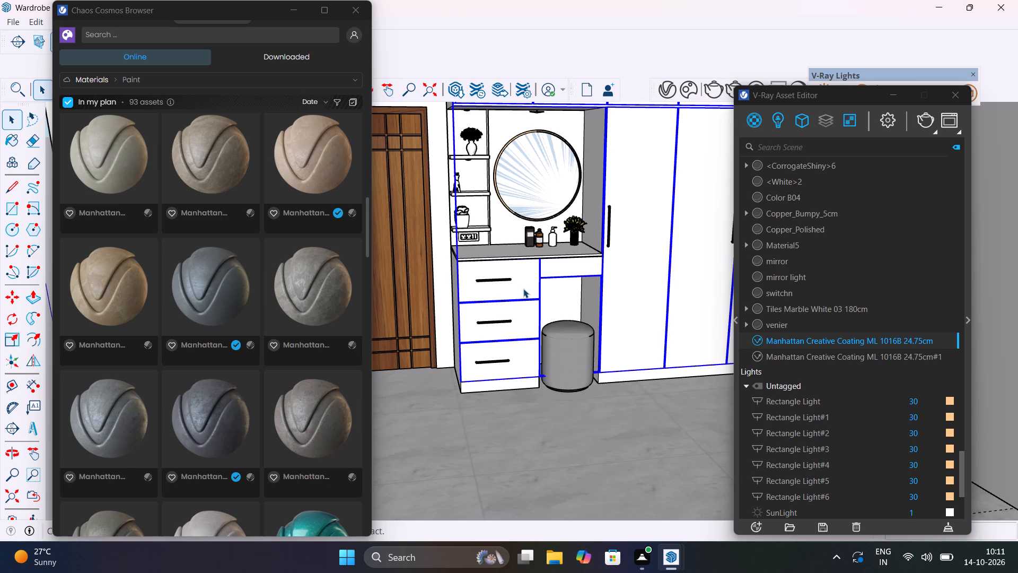
scroll(523, 288, "down", 5)
middle_click_drag(524, 286, 528, 404)
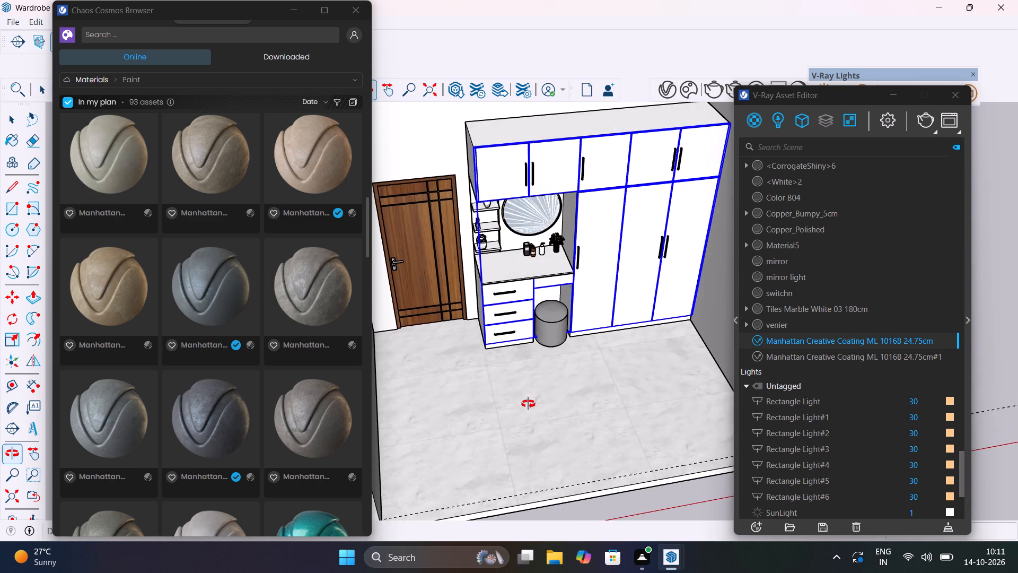
middle_click_drag(528, 404, 536, 432)
left_click(525, 135)
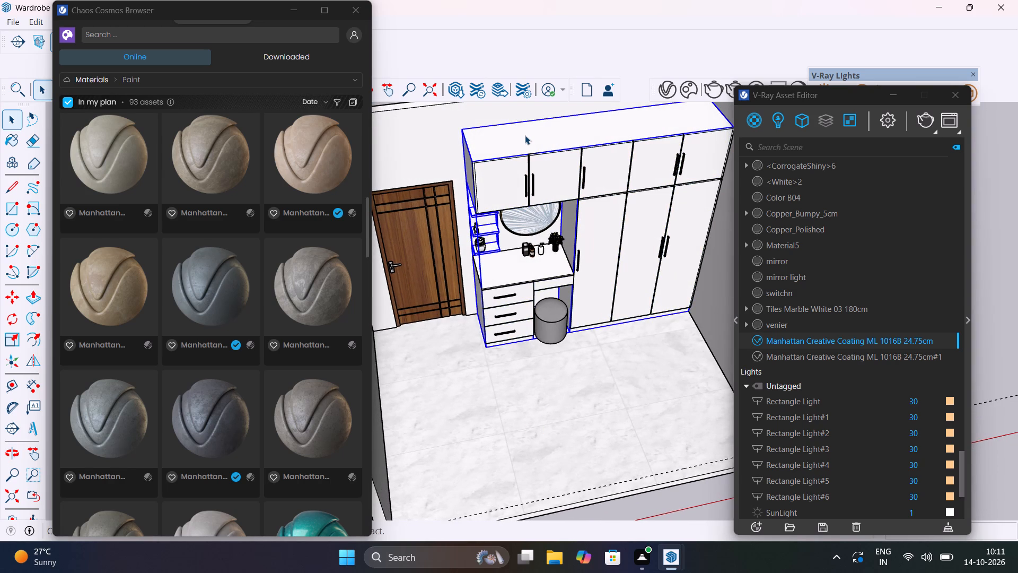
right_click(866, 341)
left_click(898, 372)
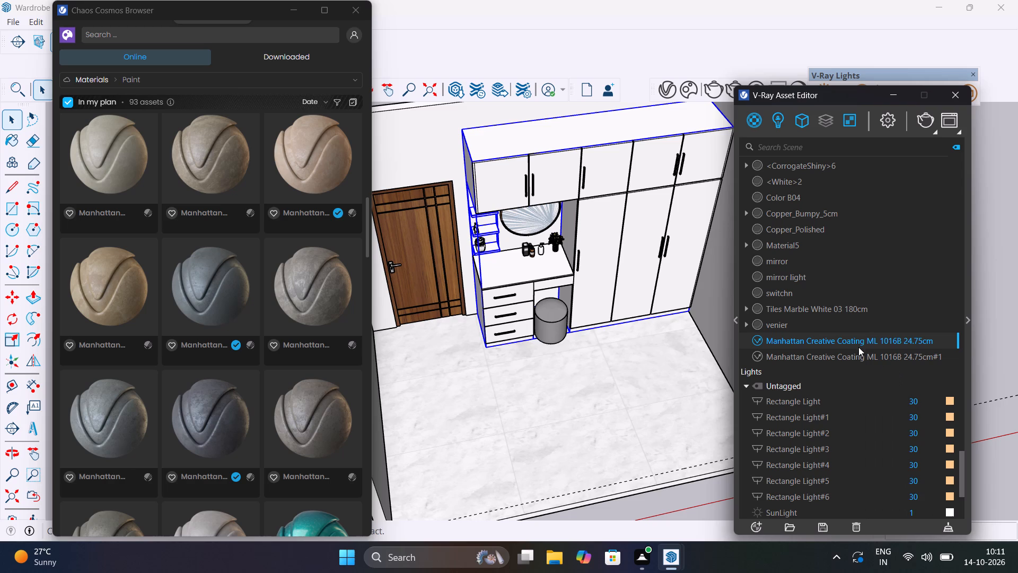
Apply Manhattan Creative Coating ML 1016B 24.75cm to the dressing table's countertop.
scroll(515, 268, "up", 9)
middle_click_drag(515, 268, 516, 211)
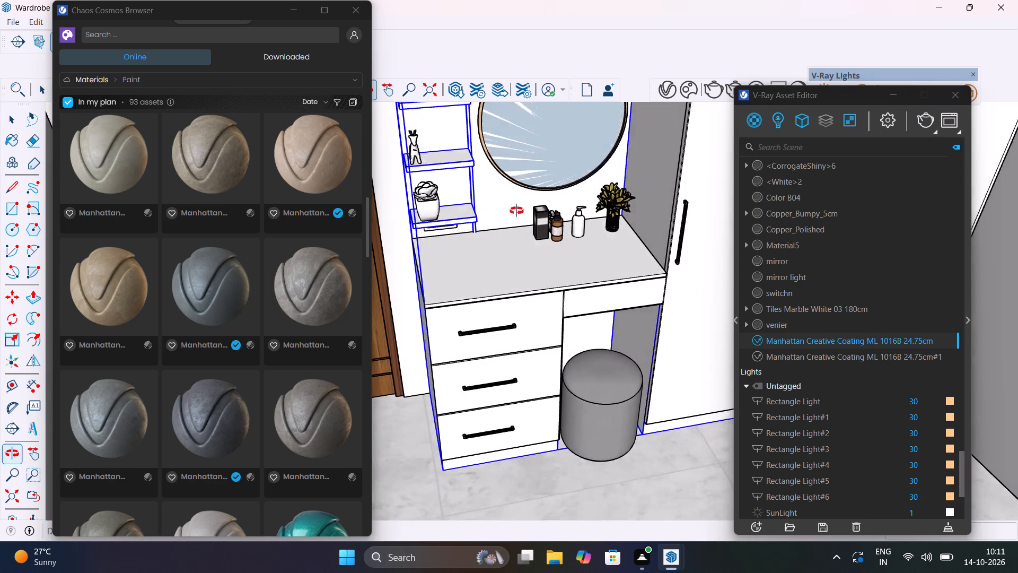
middle_click_drag(516, 211, 564, 204)
scroll(631, 167, "down", 1)
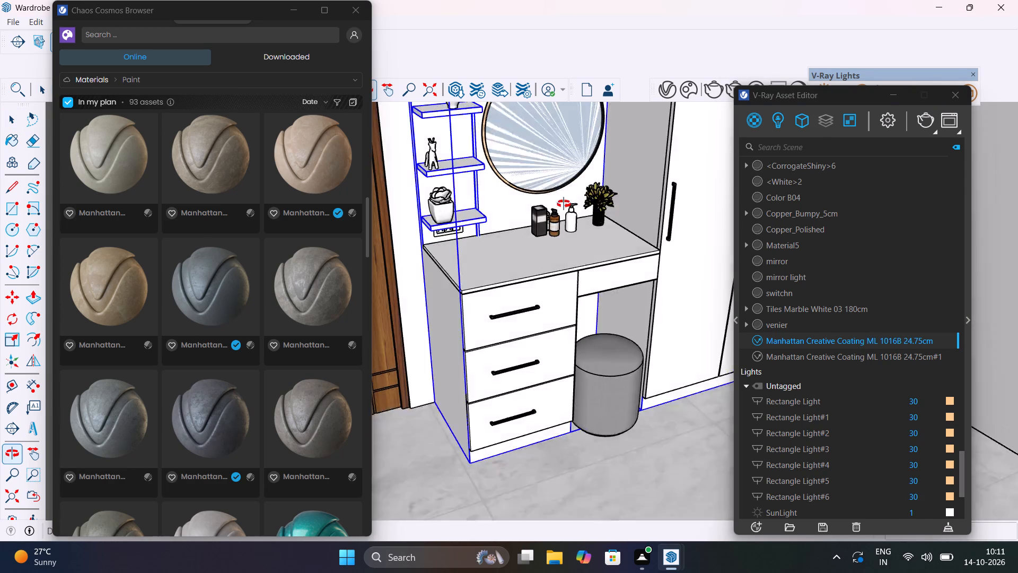
middle_click_drag(564, 204, 562, 266)
left_click(549, 272)
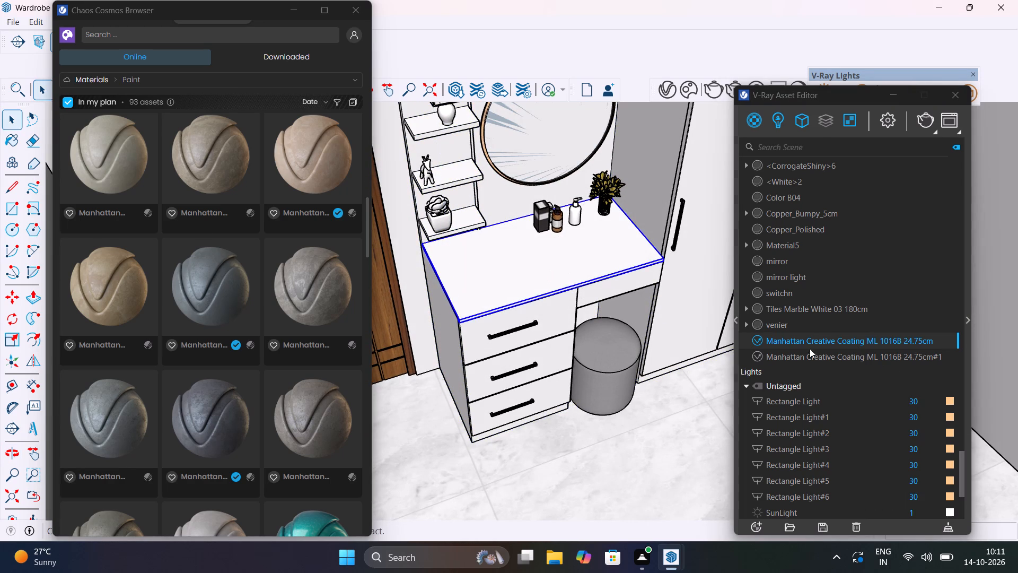
right_click(819, 342)
left_click(834, 369)
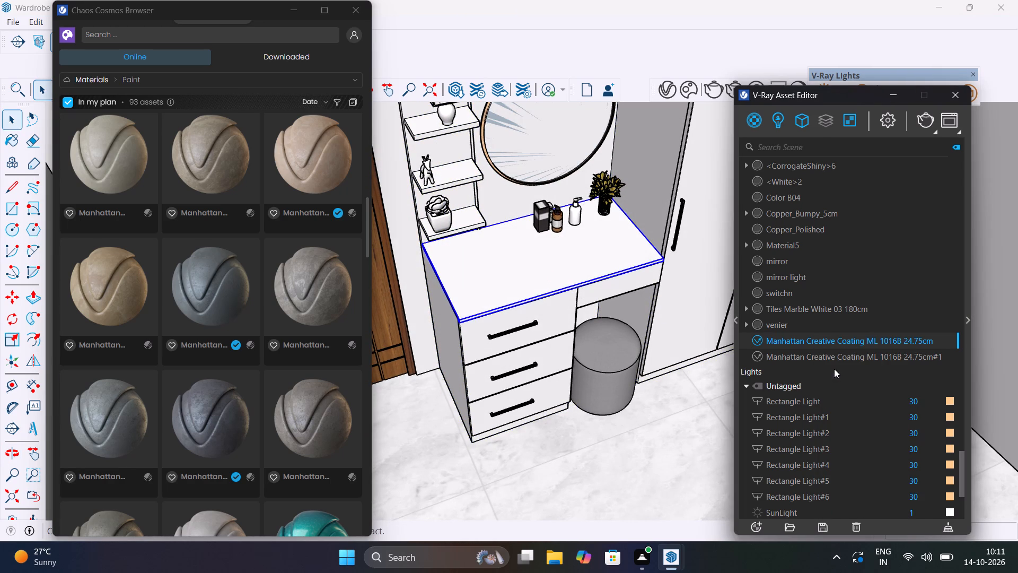
Select the cabinet carcass by its skirting base and apply Manhattan Creative Coating ML 1016B 24.75cm to it again.
scroll(669, 411, "down", 8)
middle_click_drag(651, 361, 649, 325)
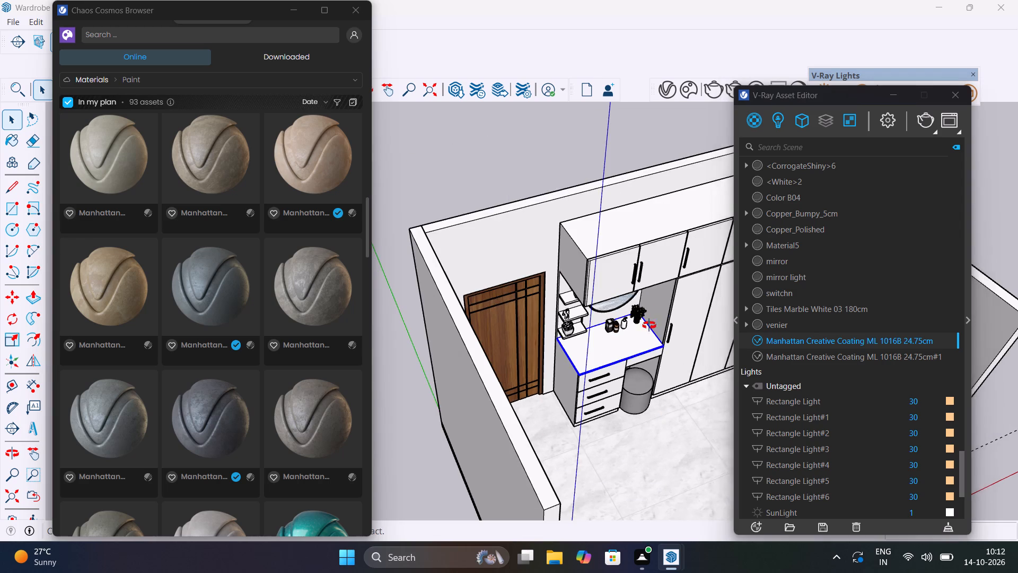
middle_click_drag(649, 325, 689, 283)
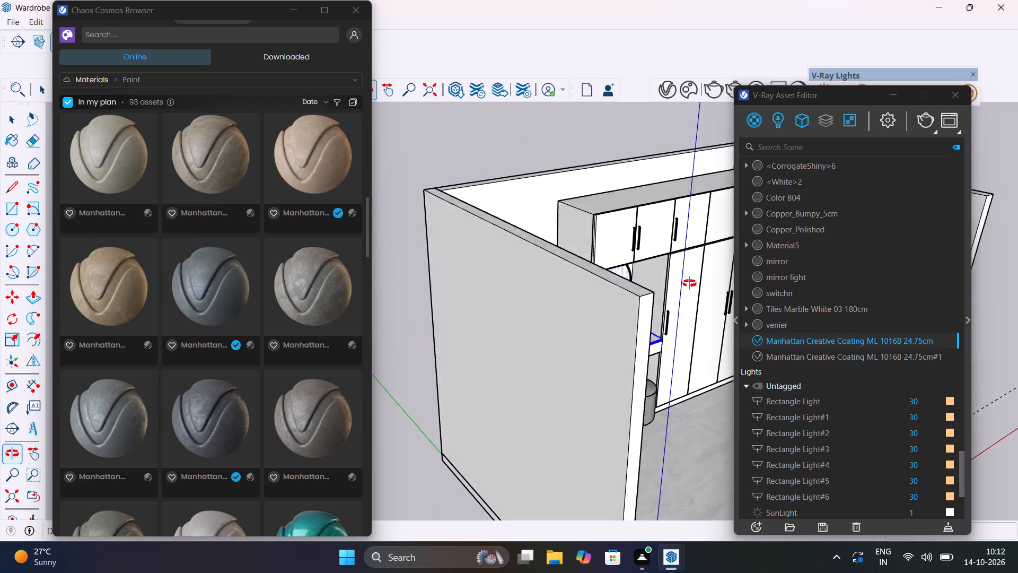
middle_click_drag(689, 283, 517, 207)
scroll(679, 470, "up", 9)
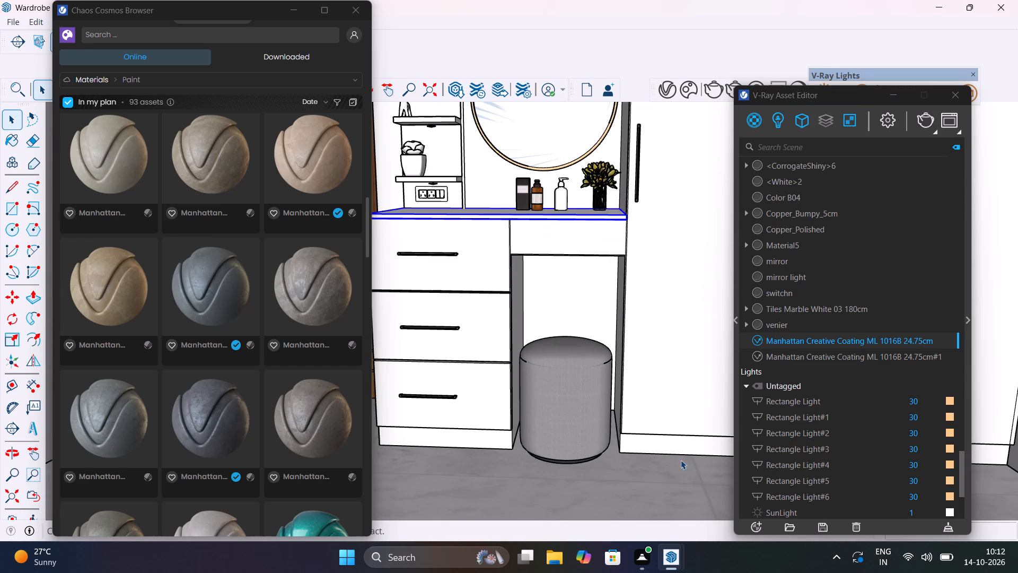
left_click(681, 452)
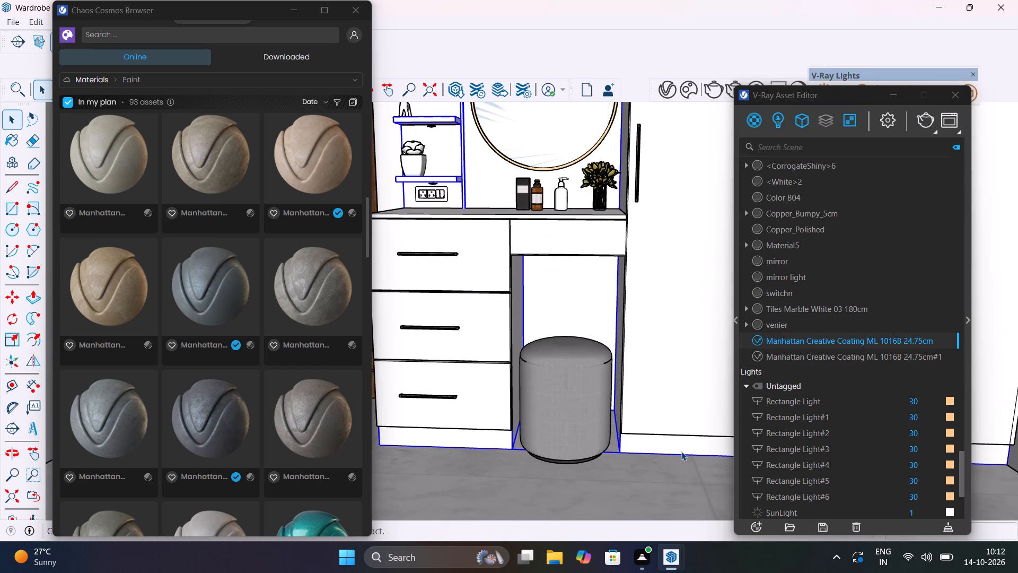
scroll(681, 452, "up", 4)
left_click(681, 445)
middle_click_drag(664, 447, 754, 447)
scroll(754, 447, "up", 1)
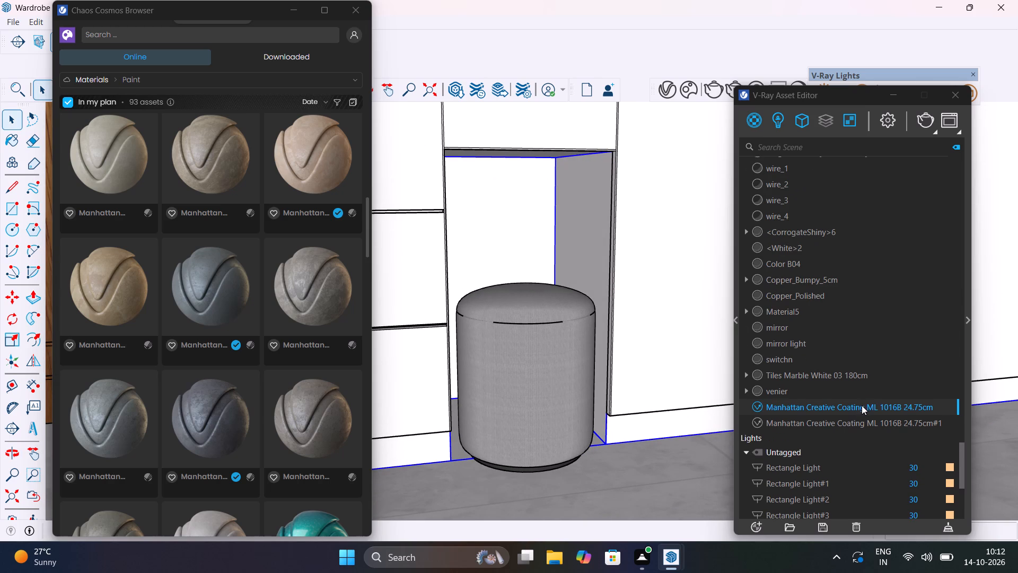
right_click(862, 405)
left_click(902, 258)
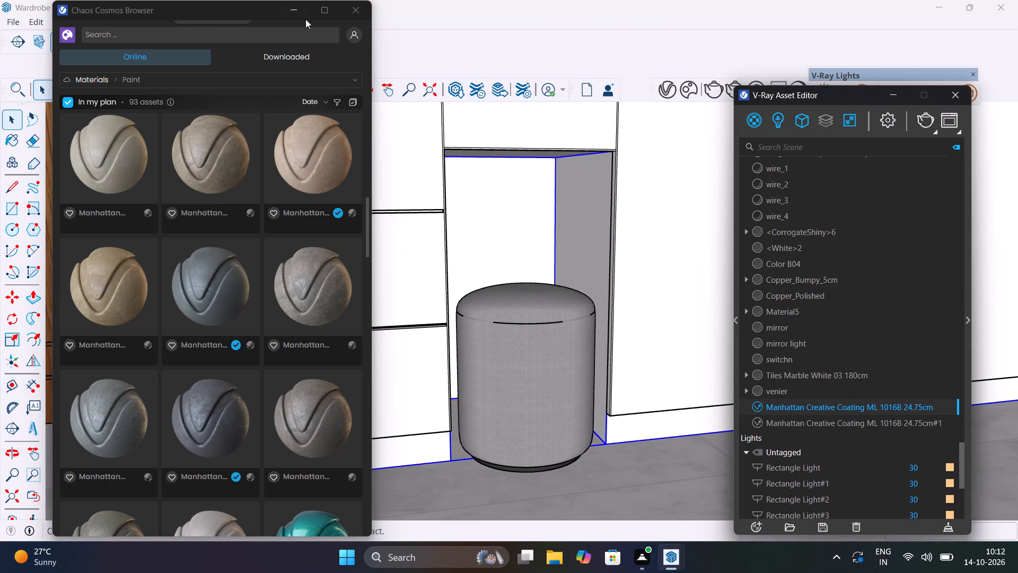
Close the Chaos Cosmos browser.
left_click(358, 10)
scroll(484, 375, "down", 12)
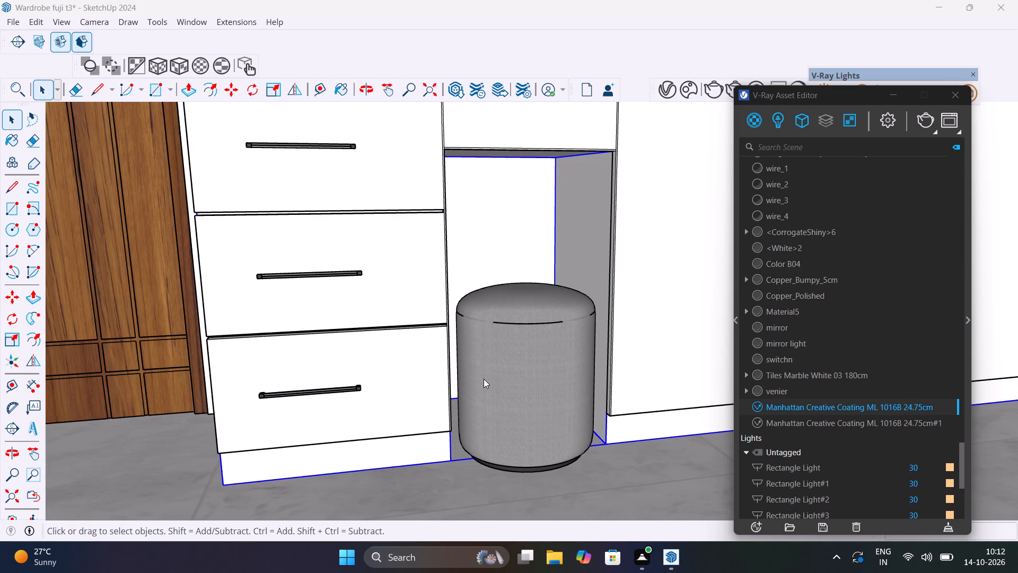
Test-render the full wardrobe wall in V-Ray and inspect the coated cabinetry up close before stopping and closing the render.
scroll(484, 379, "down", 10)
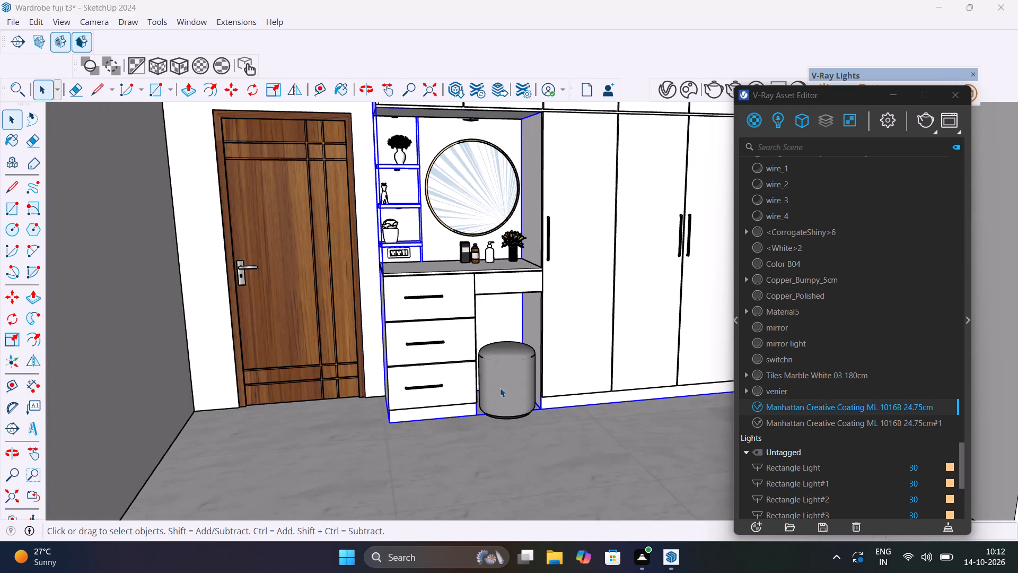
scroll(500, 387, "down", 3)
middle_click_drag(501, 381, 436, 405)
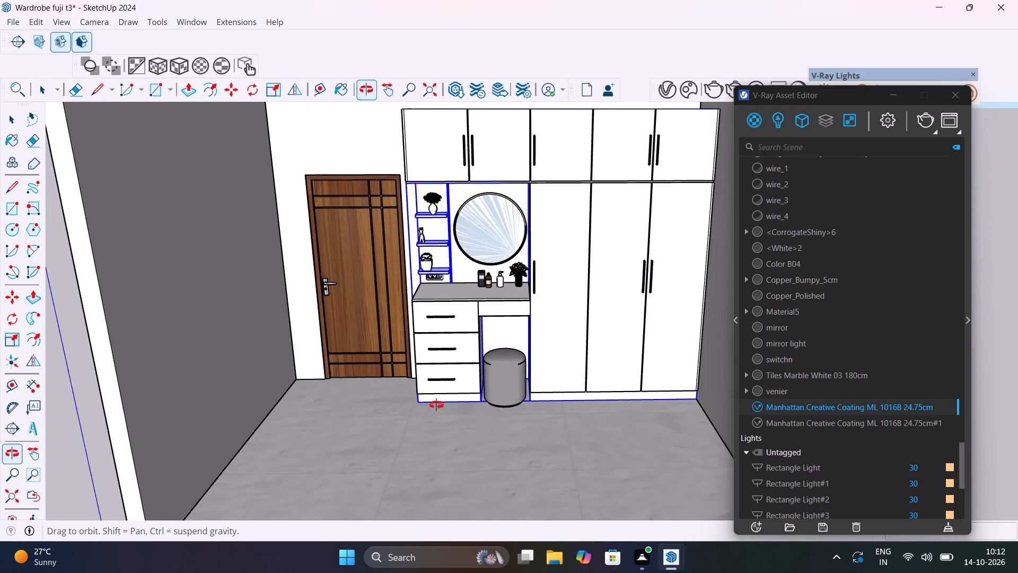
middle_click_drag(436, 405, 453, 361)
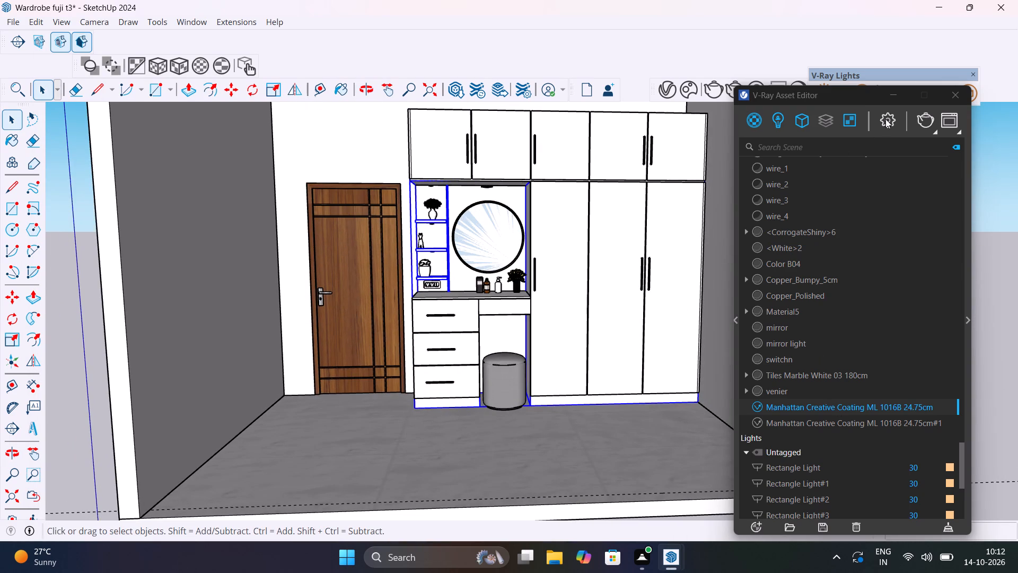
left_click(921, 117)
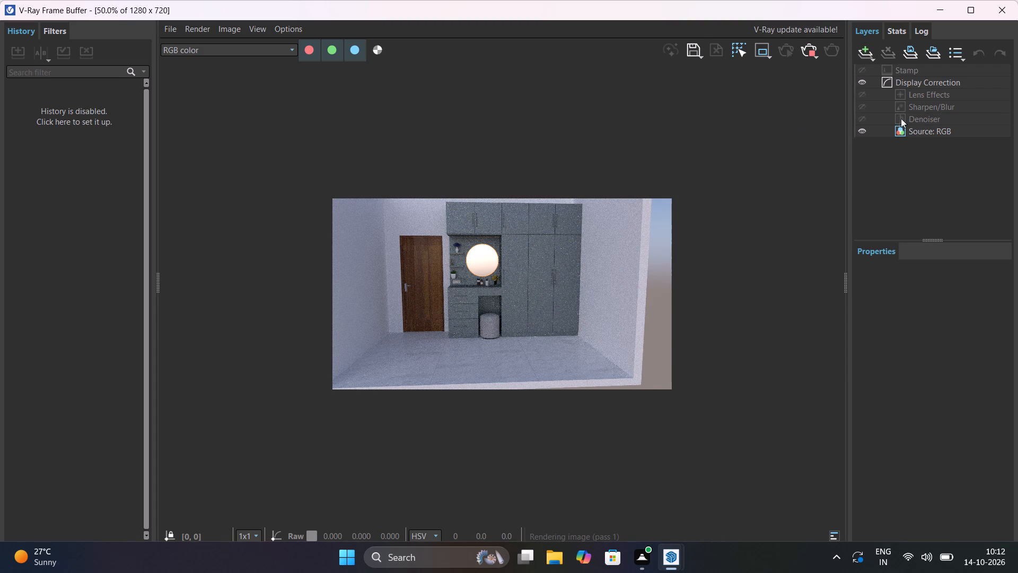
scroll(495, 279, "up", 4)
scroll(495, 279, "down", 2)
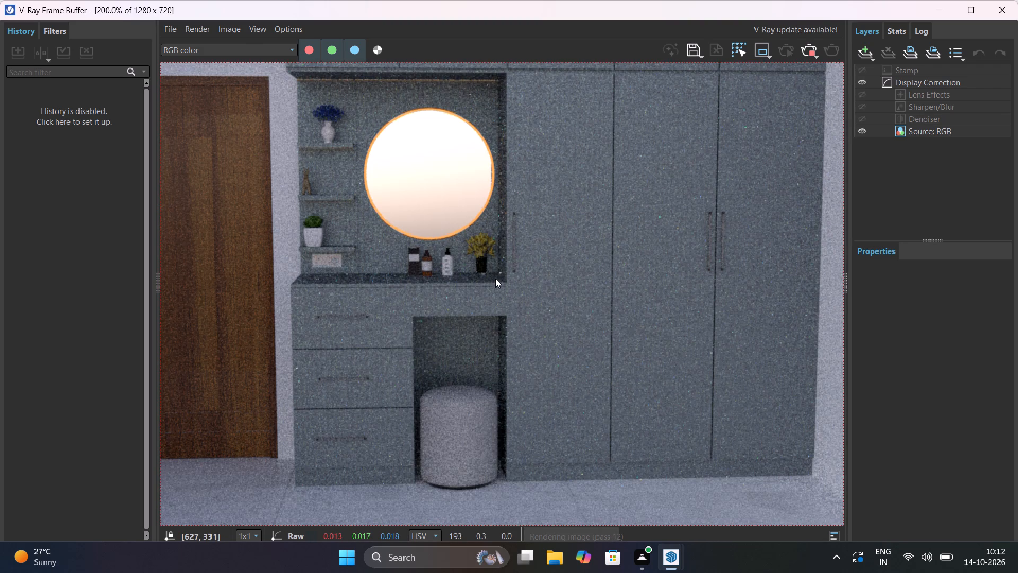
scroll(495, 279, "down", 1)
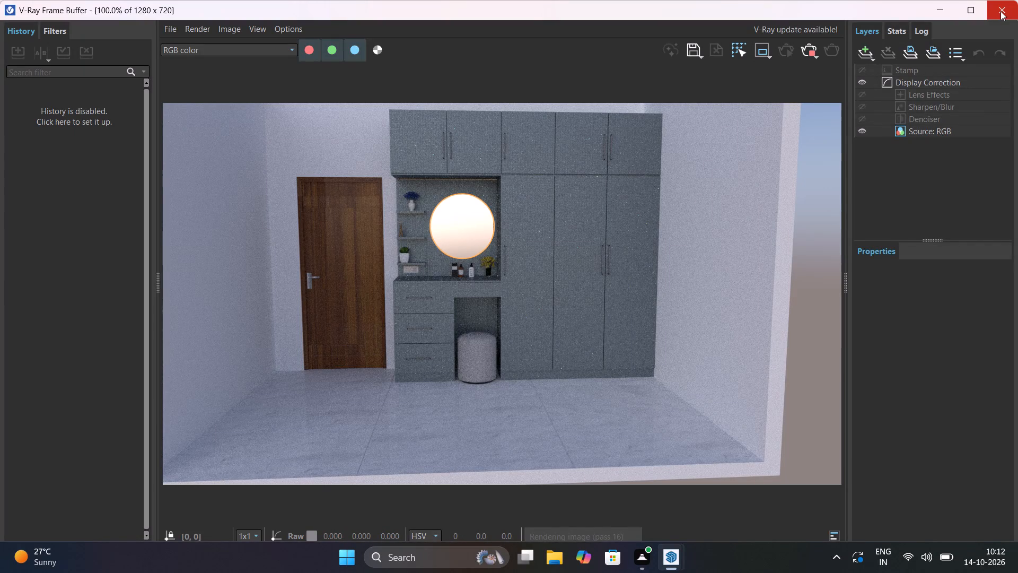
left_click(810, 47)
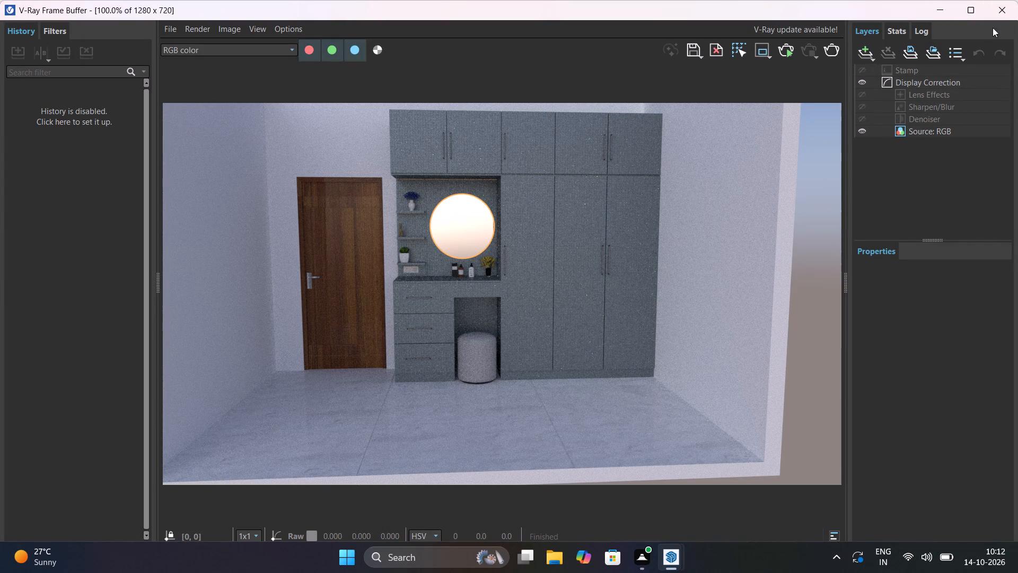
left_click(1011, 13)
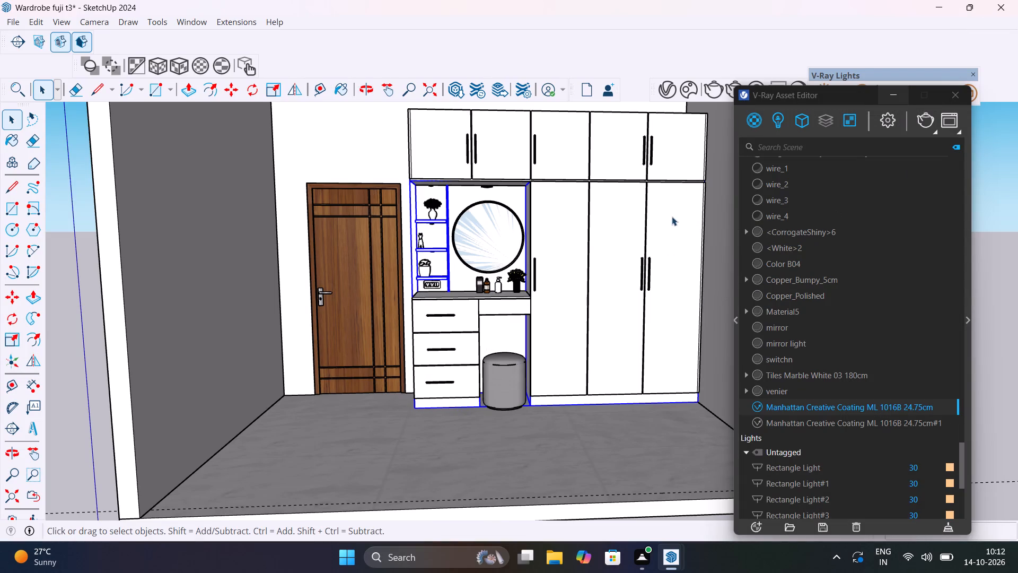
Deselect the carcass and unhide all hidden objects in the model.
scroll(610, 320, "down", 4)
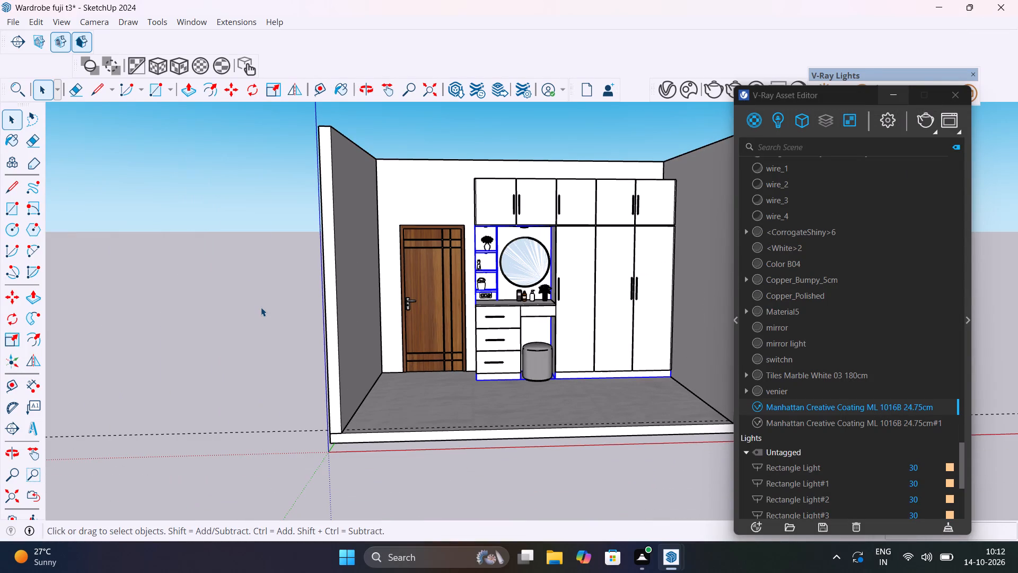
left_click(260, 307)
scroll(530, 259, "up", 11)
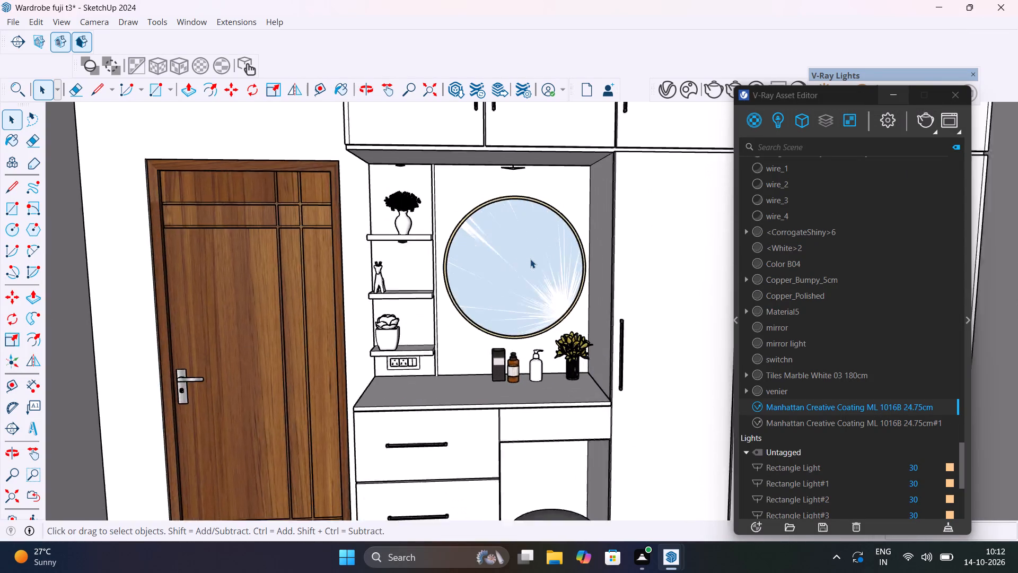
scroll(530, 259, "up", 1)
scroll(438, 260, "down", 3)
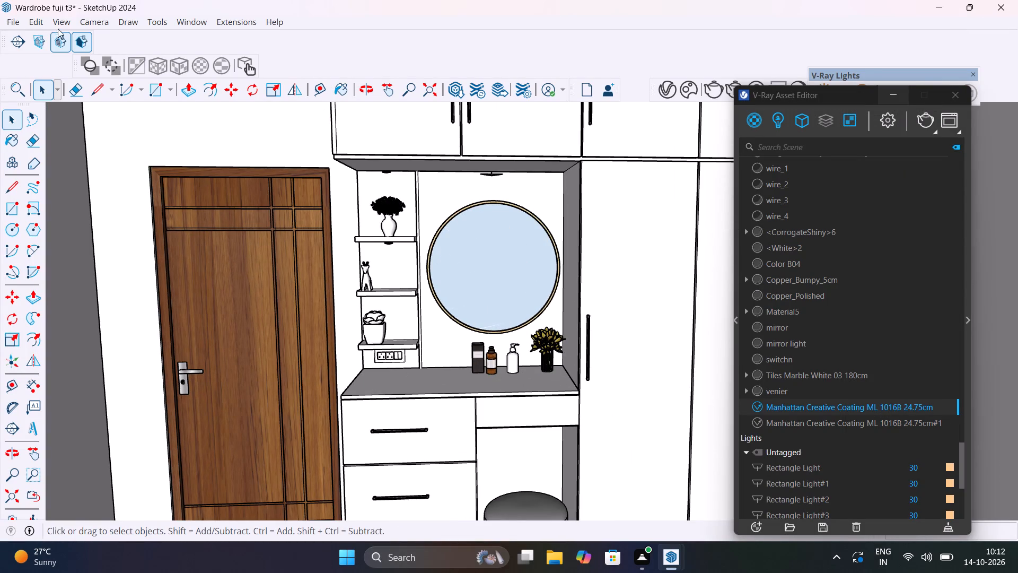
left_click(34, 21)
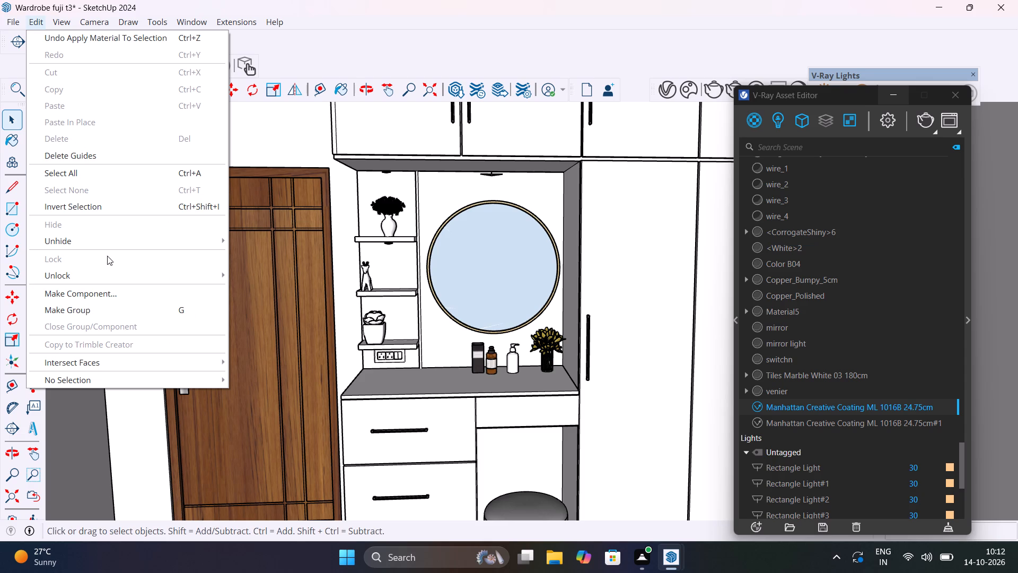
left_click(243, 273)
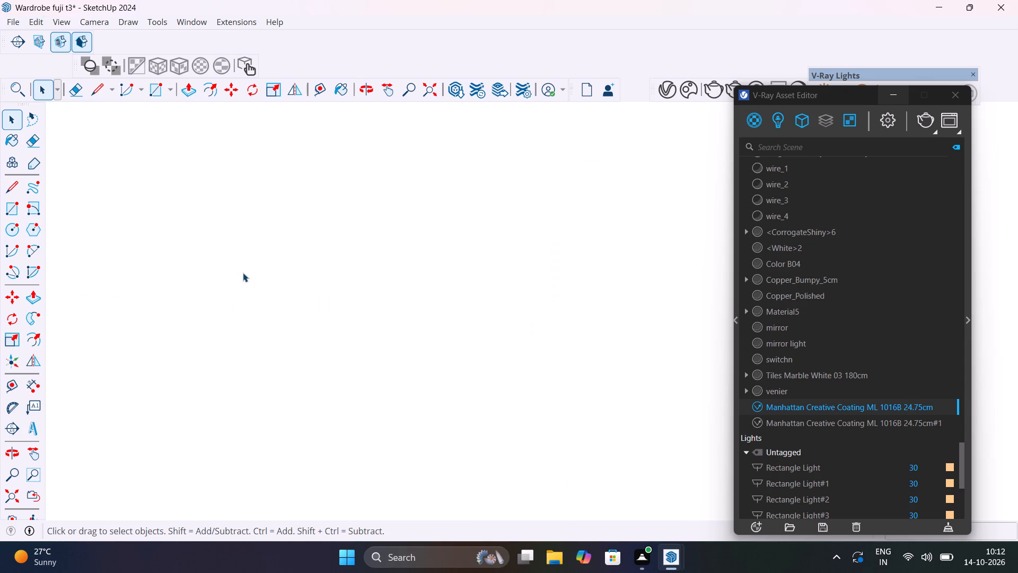
Hide the front wall of the room to expose the interior.
scroll(373, 338, "down", 20)
scroll(373, 338, "down", 8)
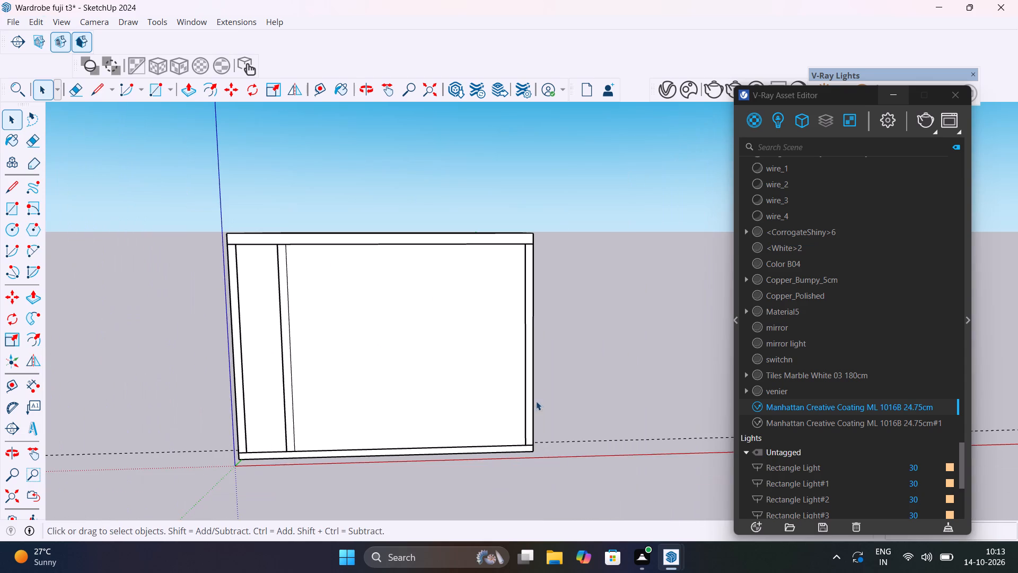
middle_click_drag(539, 402, 541, 422)
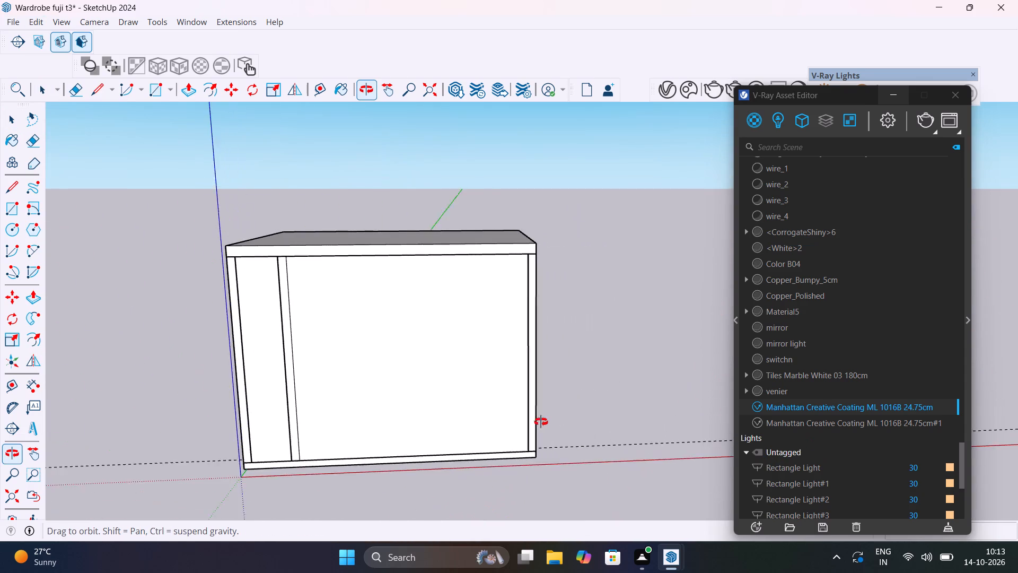
middle_click_drag(541, 422, 627, 454)
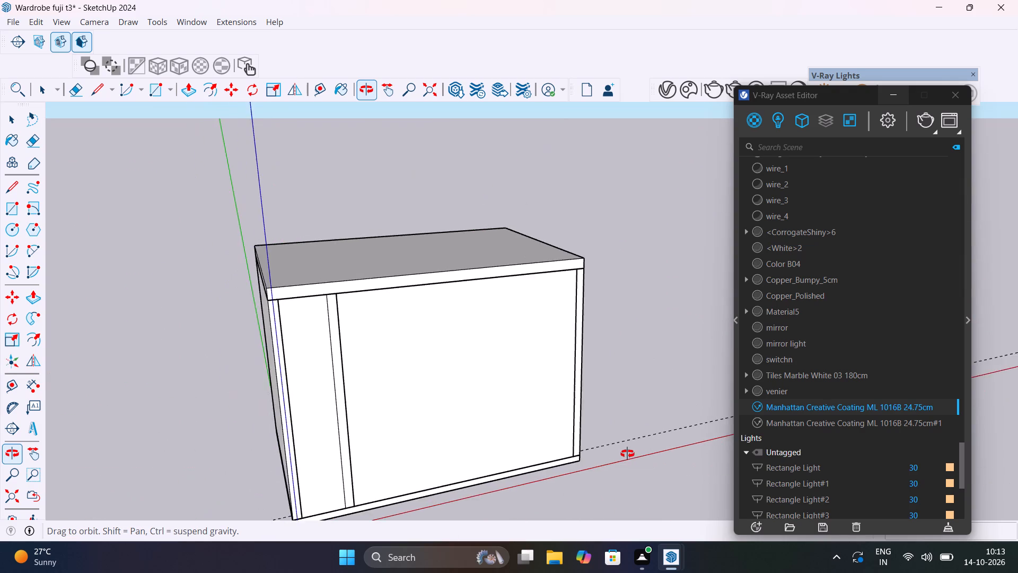
middle_click_drag(627, 454, 610, 430)
left_click(459, 366)
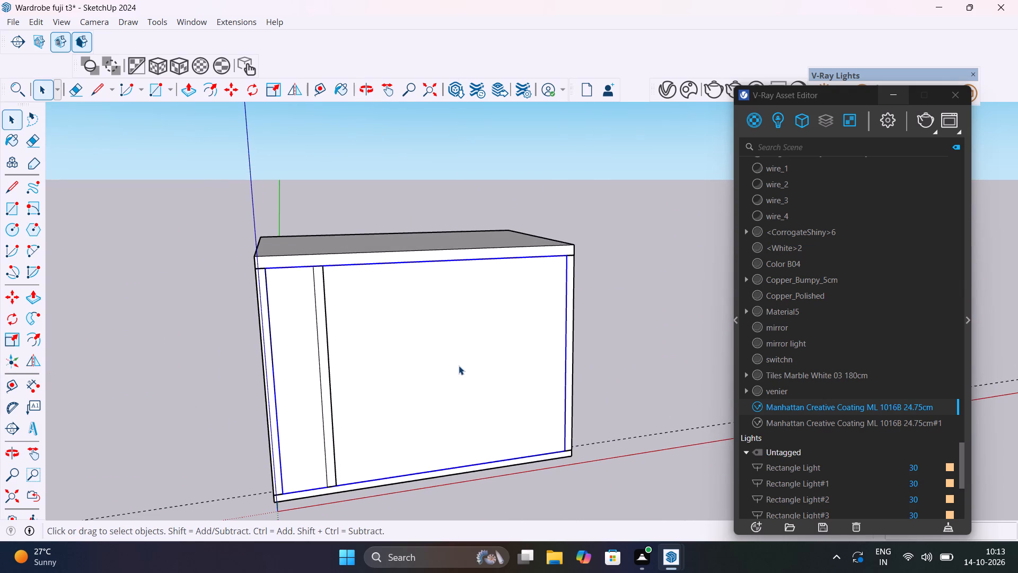
right_click(459, 366)
left_click(498, 60)
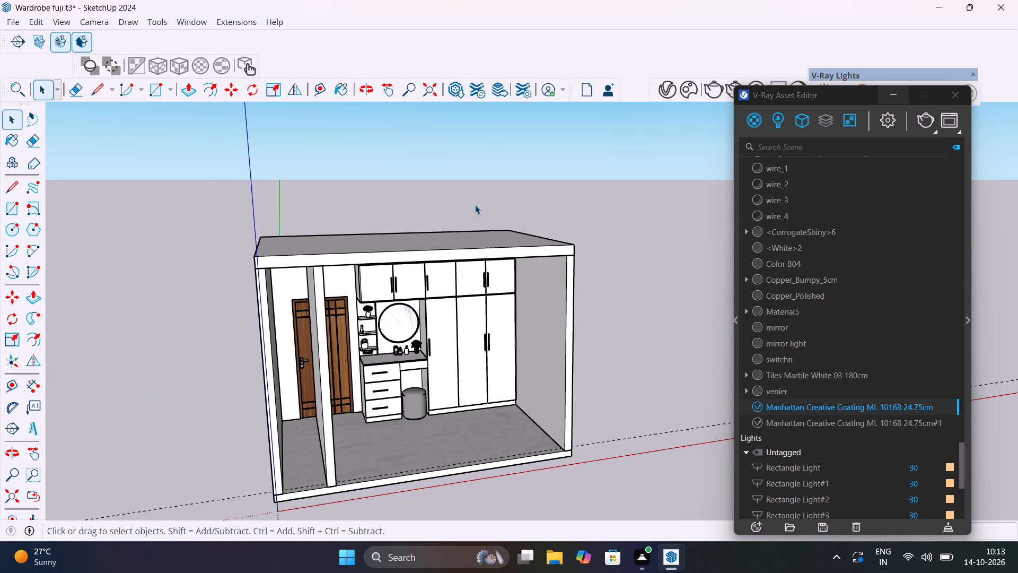
Delete the partition wall group standing inside the room in front of the door.
scroll(423, 310, "down", 1)
middle_click_drag(422, 315, 388, 273)
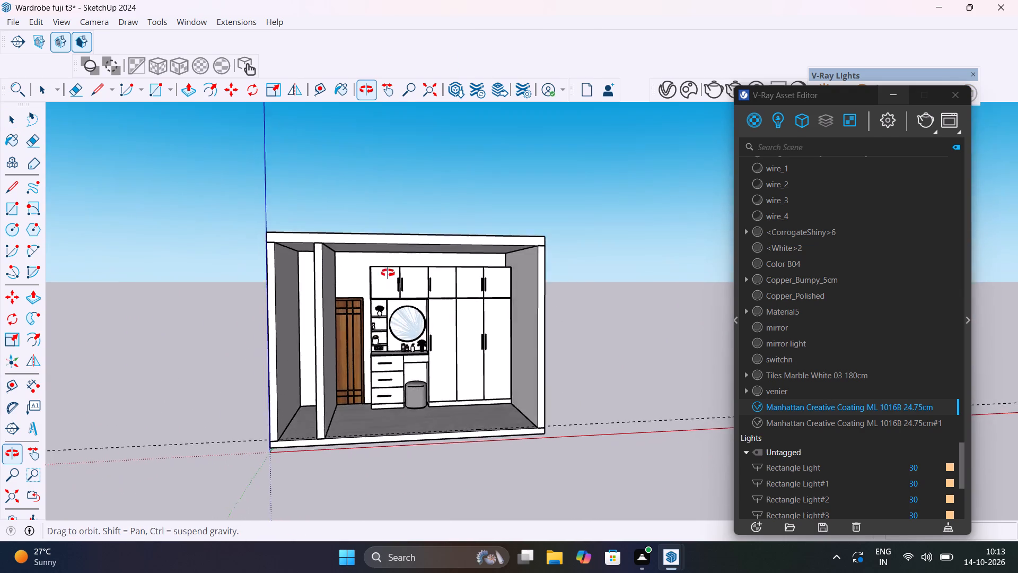
middle_click_drag(388, 273, 379, 372)
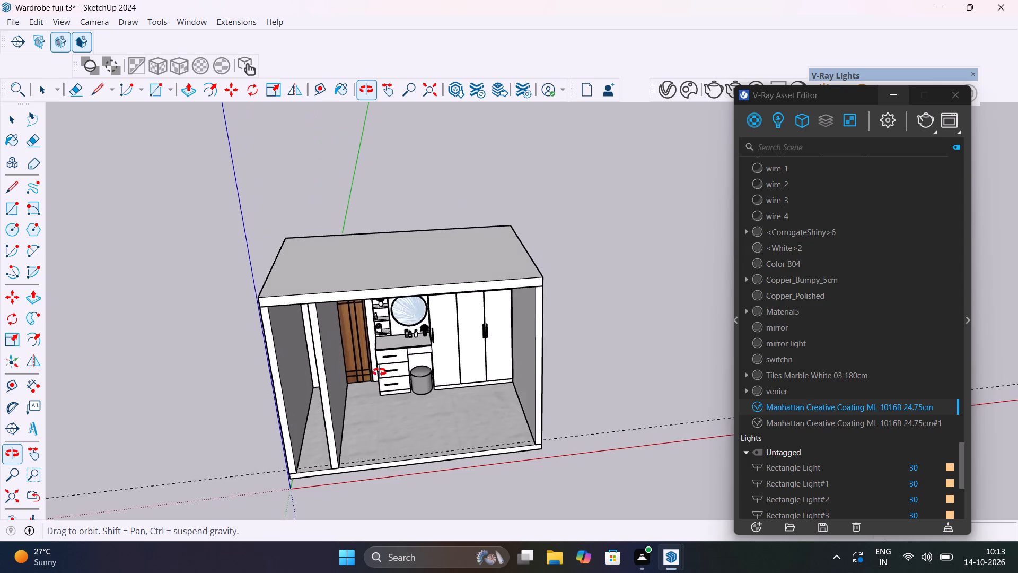
middle_click_drag(379, 372, 351, 354)
left_click(326, 349)
right_click(326, 349)
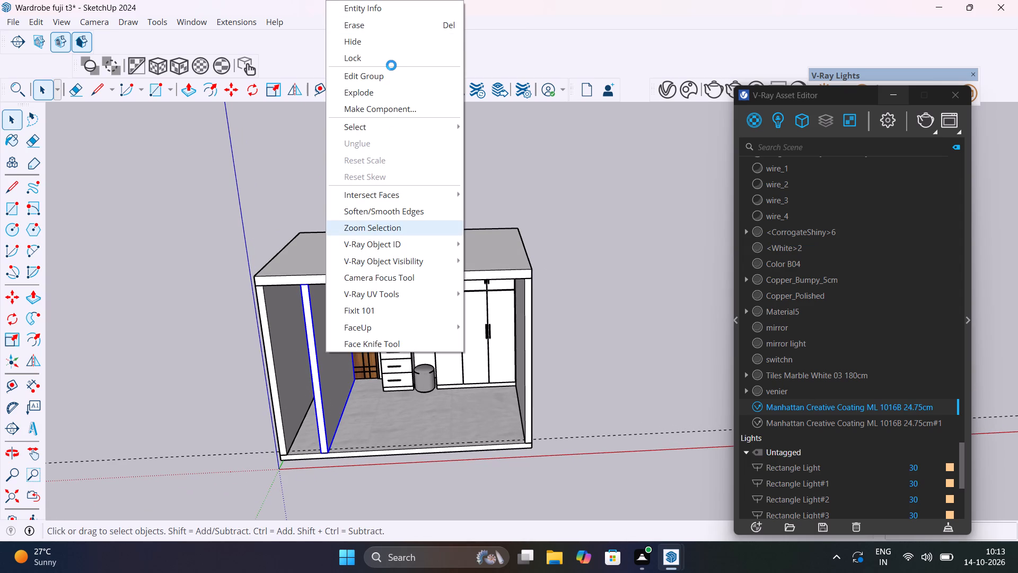
key("Delete")
left_click(263, 211)
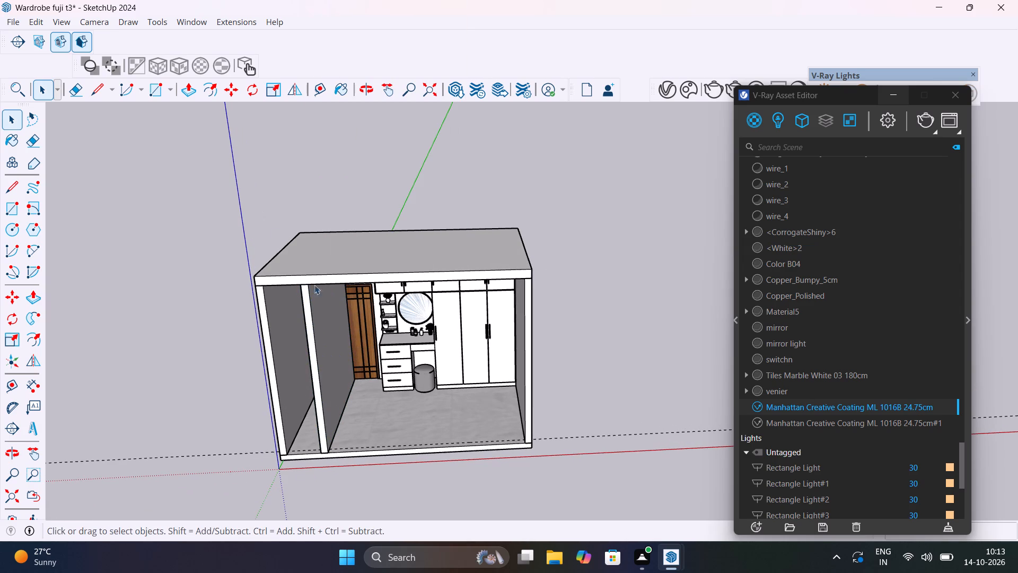
left_click(314, 317)
key("Delete")
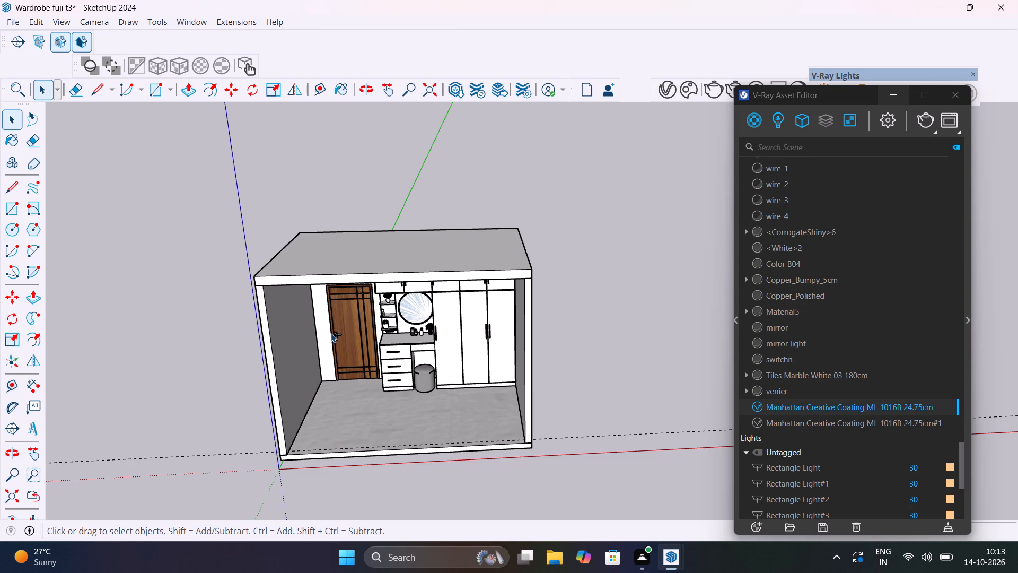
Unhide all hidden objects again to bring back the front wall.
middle_click_drag(331, 331, 338, 294)
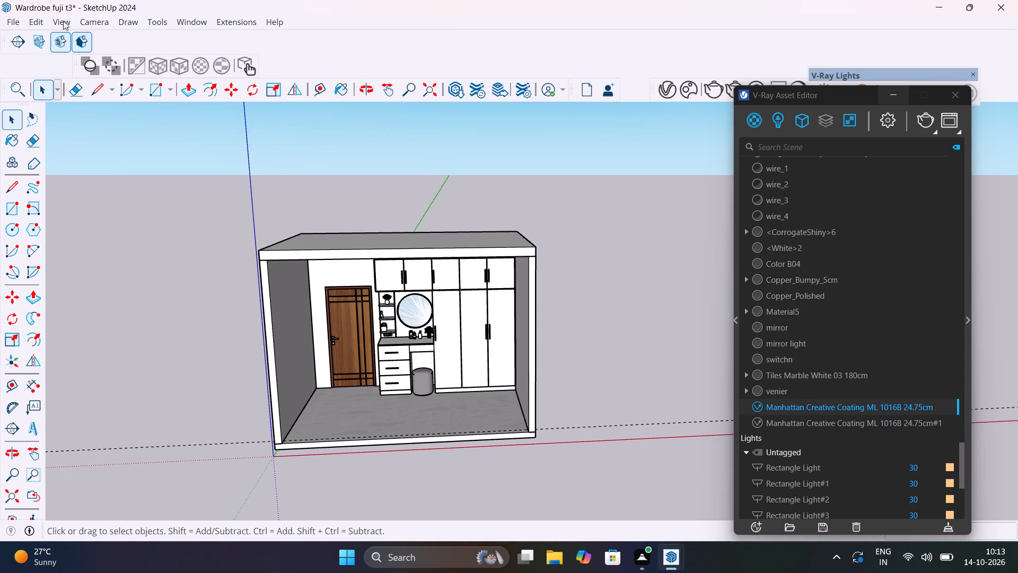
left_click(37, 22)
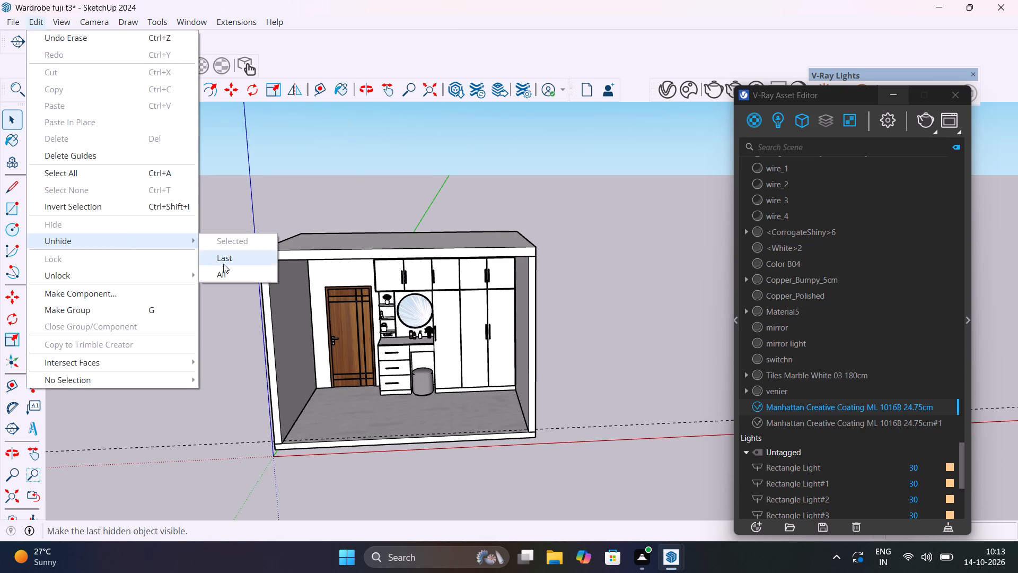
left_click(227, 278)
Place a section plane on the outer face of the room's front wall.
middle_click_drag(361, 354, 506, 388)
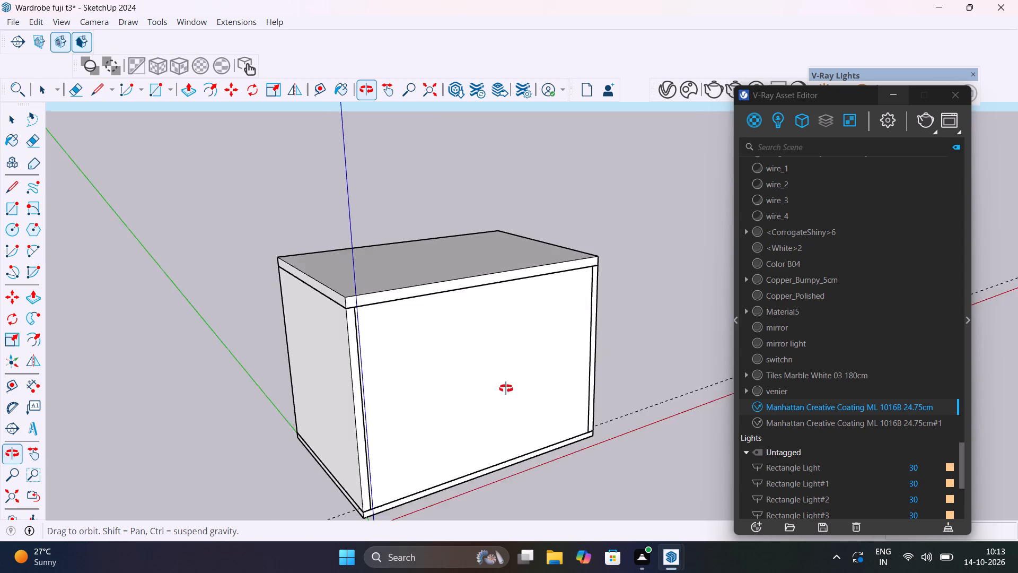
middle_click_drag(506, 388, 354, 374)
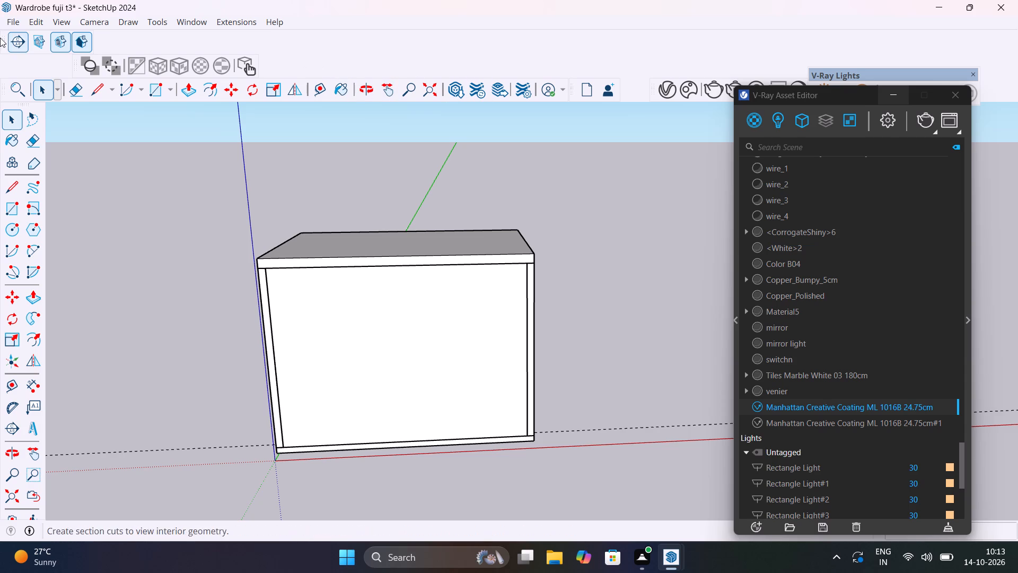
left_click(13, 42)
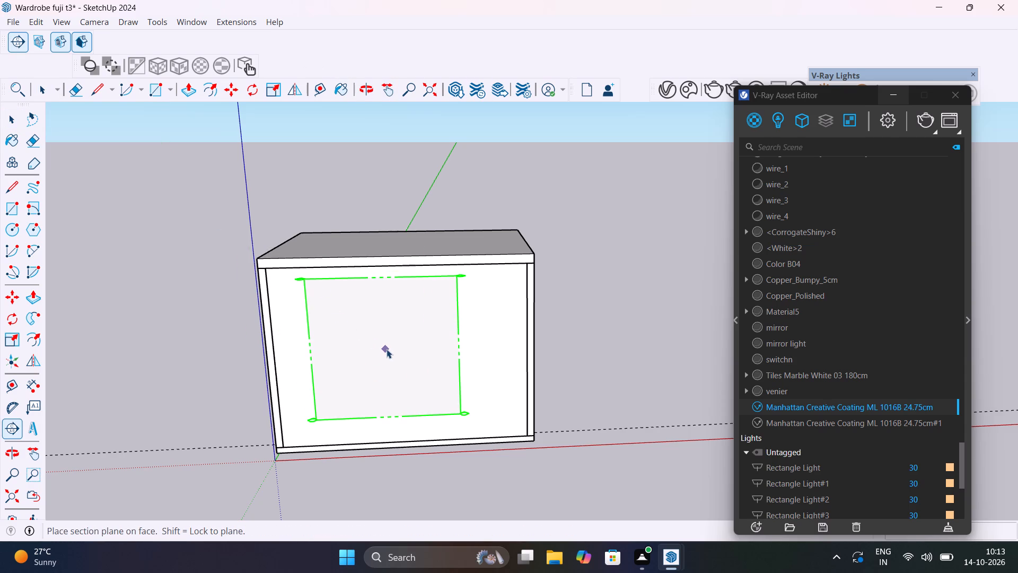
left_click(387, 349)
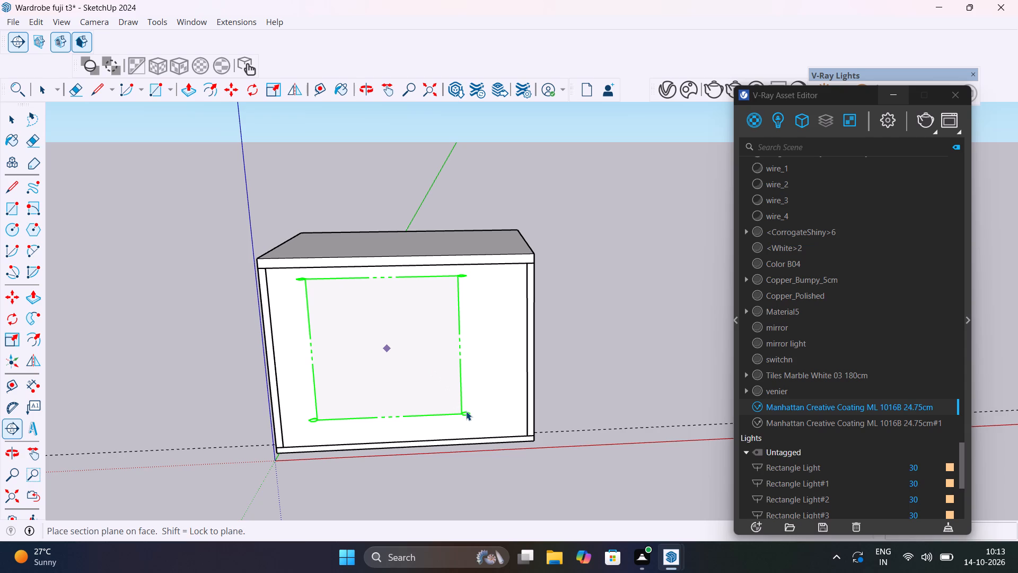
left_click(568, 307)
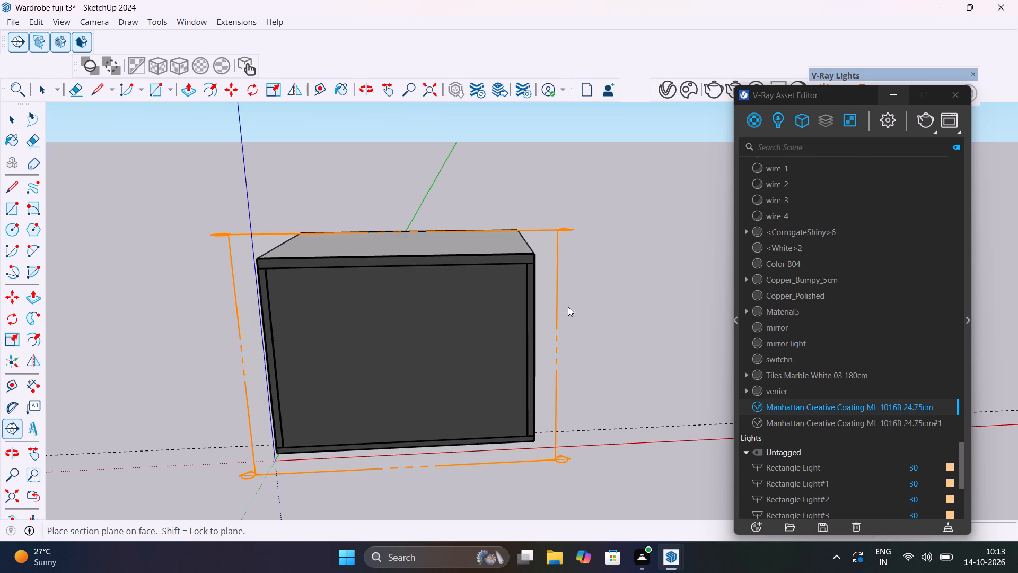
Move the section plane inward past the front wall to cut the room open and expose its interior.
key("m")
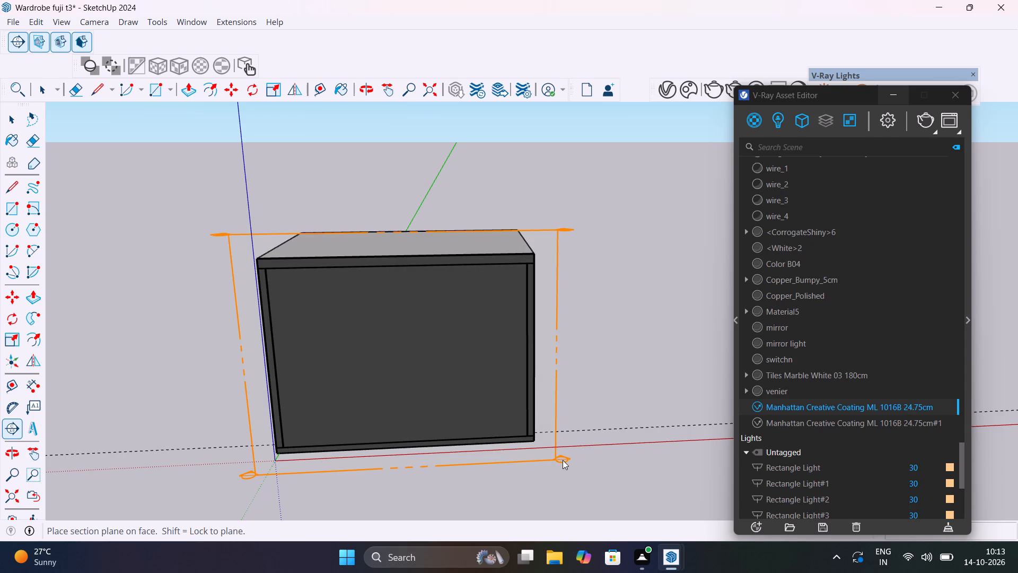
key("m")
left_click(563, 459)
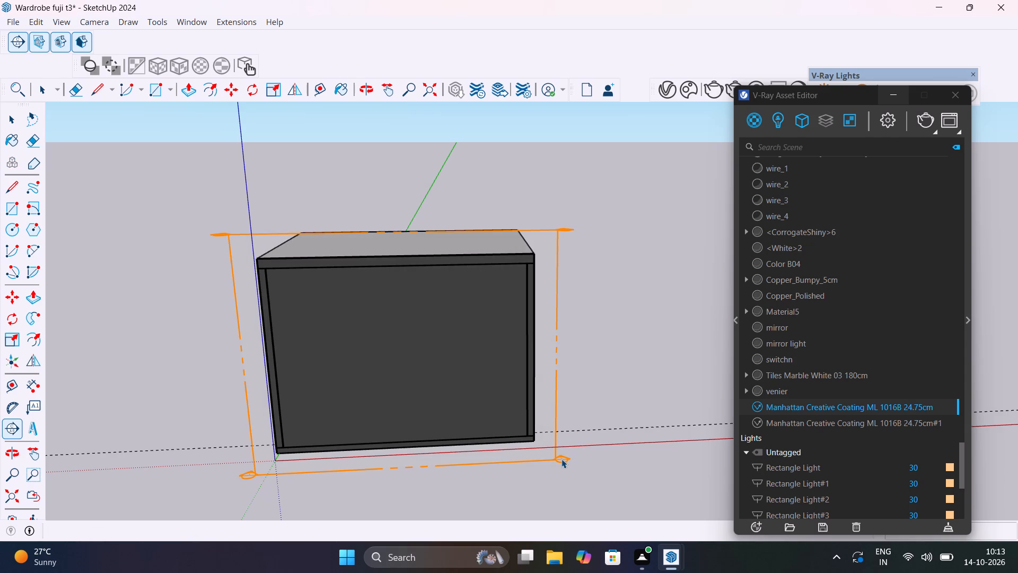
scroll(561, 458, "up", 4)
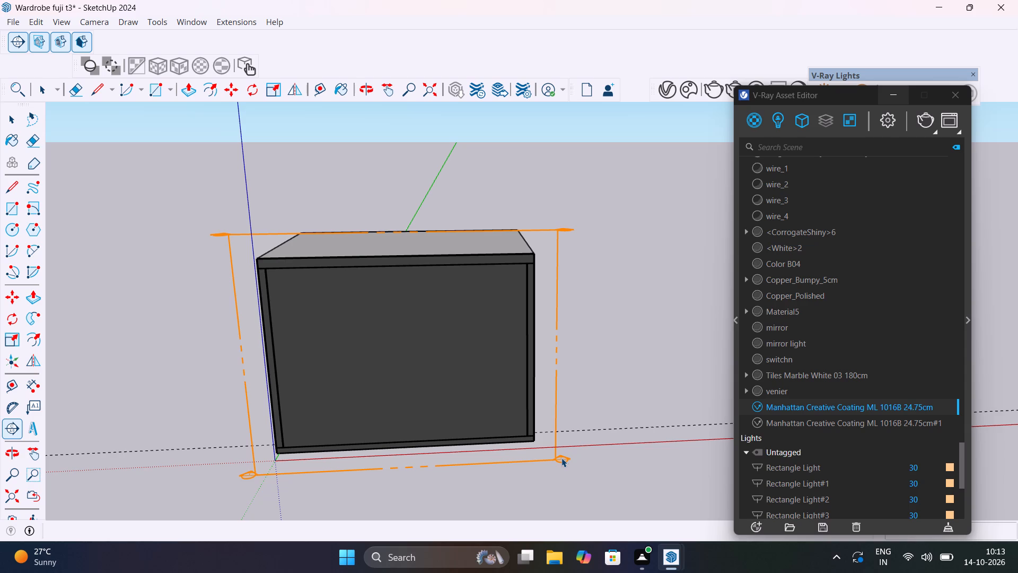
left_click(561, 458)
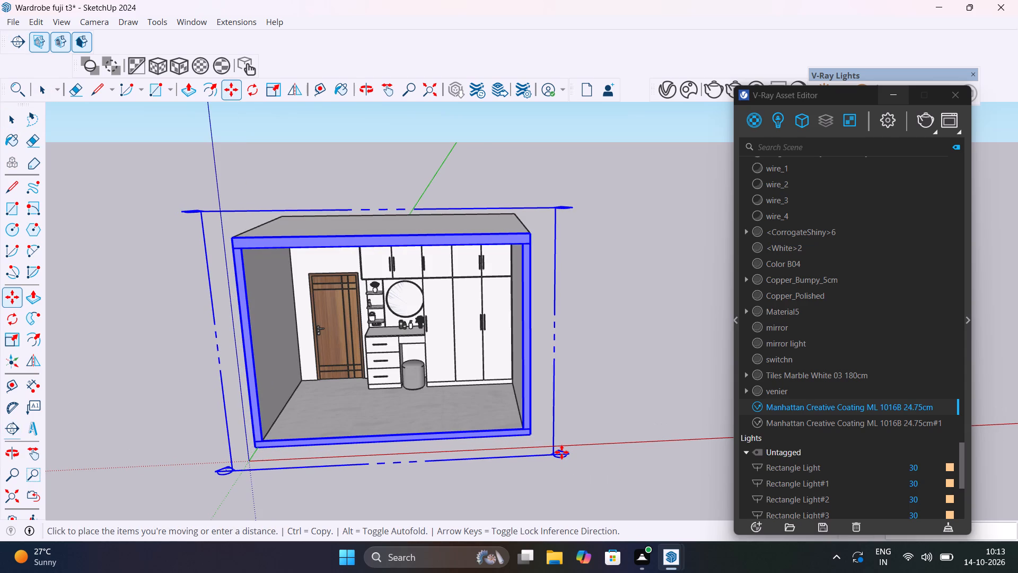
left_click(561, 452)
scroll(441, 370, "up", 4)
scroll(443, 325, "up", 3)
key("space")
Try camera field-of-view values of 60, 30, 20 and 50 on the room interior, and settle on 40.
middle_click_drag(543, 364, 536, 418, "shift")
middle_click_drag(536, 418, 537, 420, "shift")
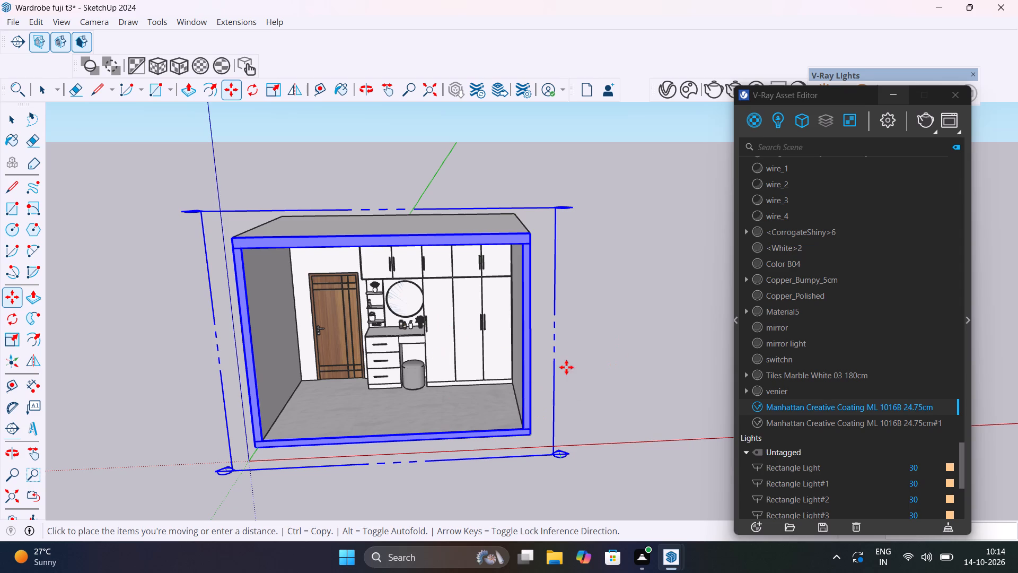
scroll(409, 370, "up", 3)
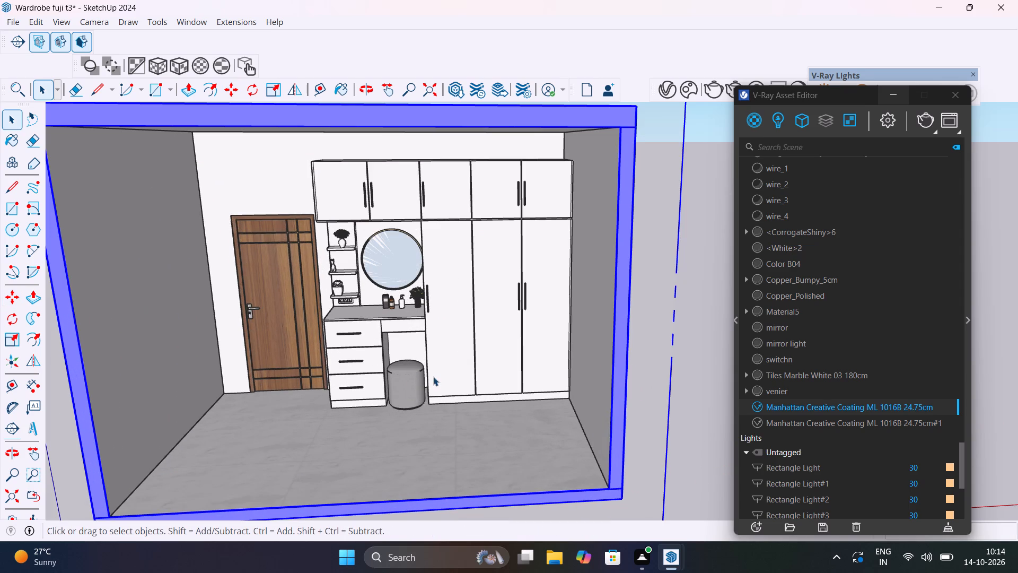
middle_click_drag(435, 377, 443, 345, "shift")
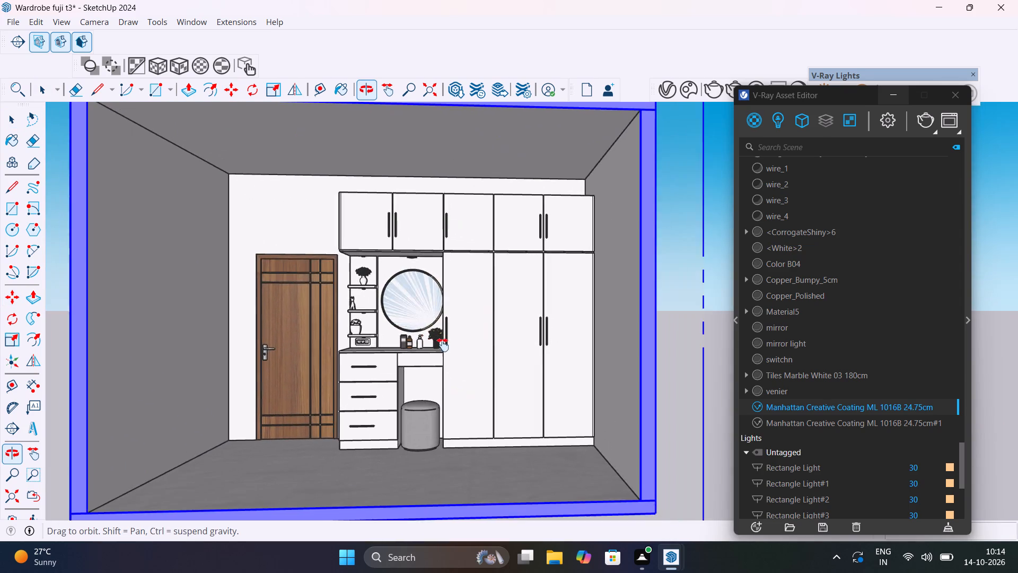
middle_click_drag(443, 345, 459, 364, "shift")
scroll(469, 371, "up", 2)
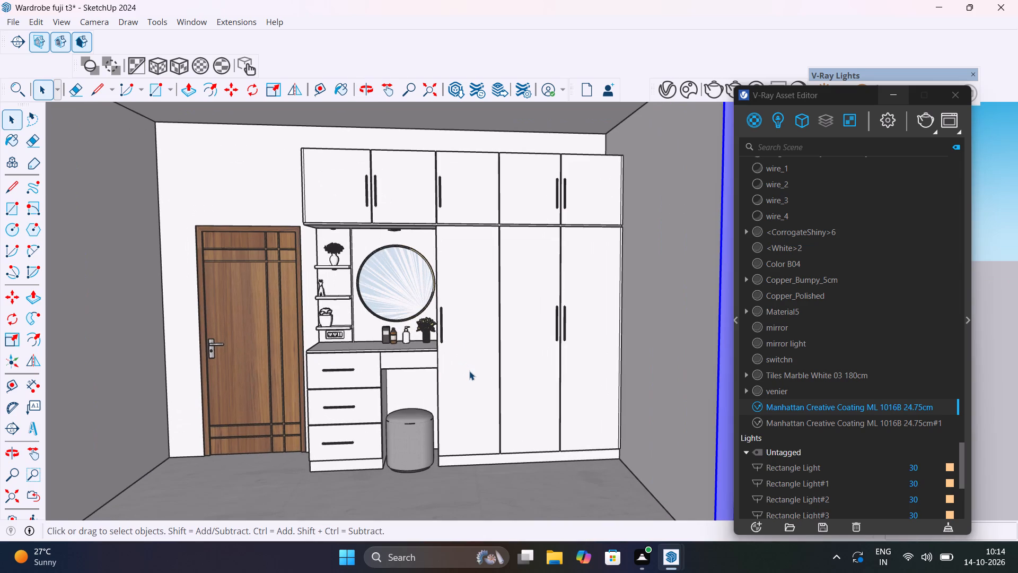
scroll(469, 371, "up", 1)
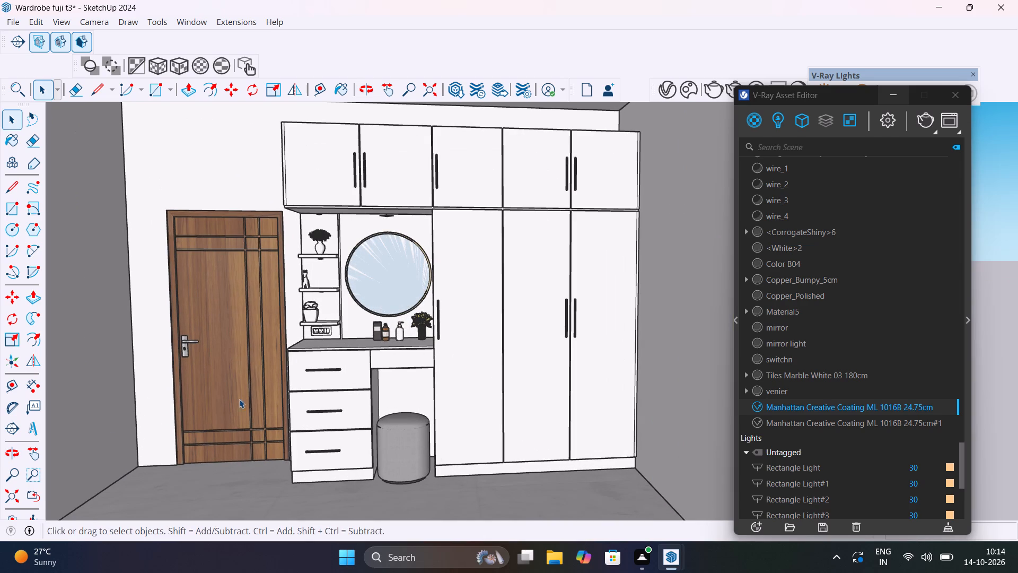
left_click(21, 472)
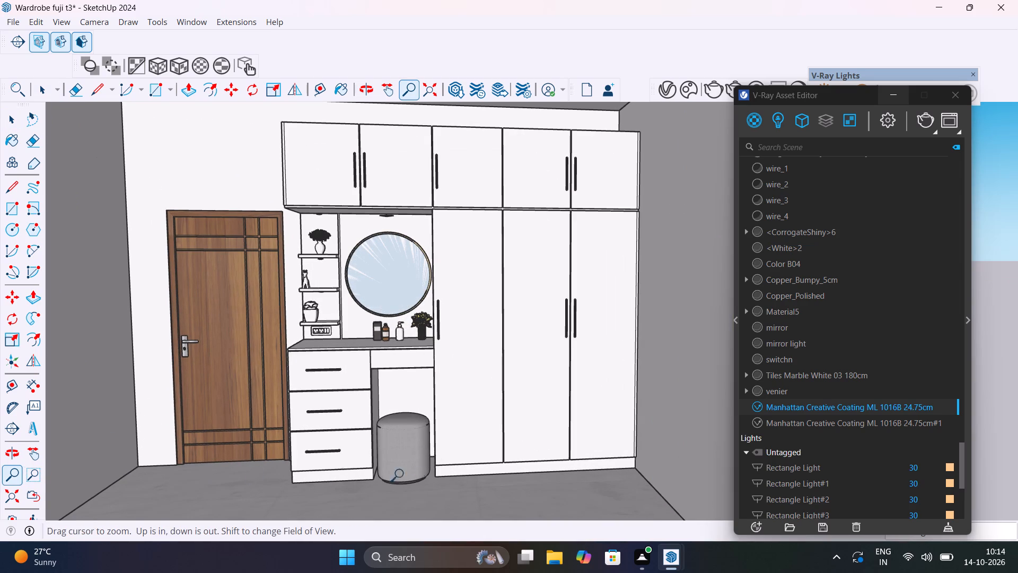
middle_click_drag(471, 472, 433, 472)
middle_click_drag(433, 472, 424, 472)
type("60")
key("Return")
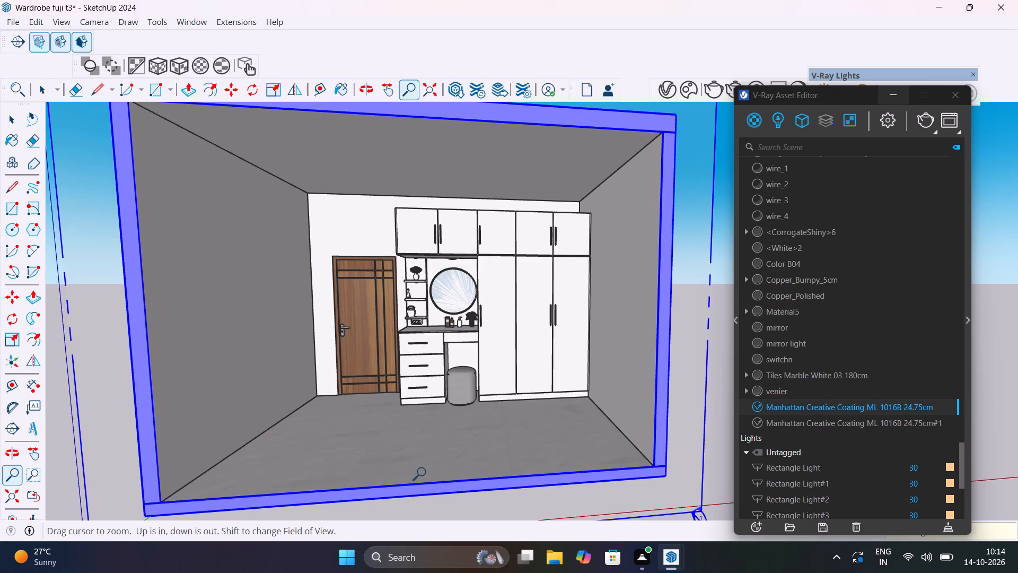
type("30")
key("Return")
type("20")
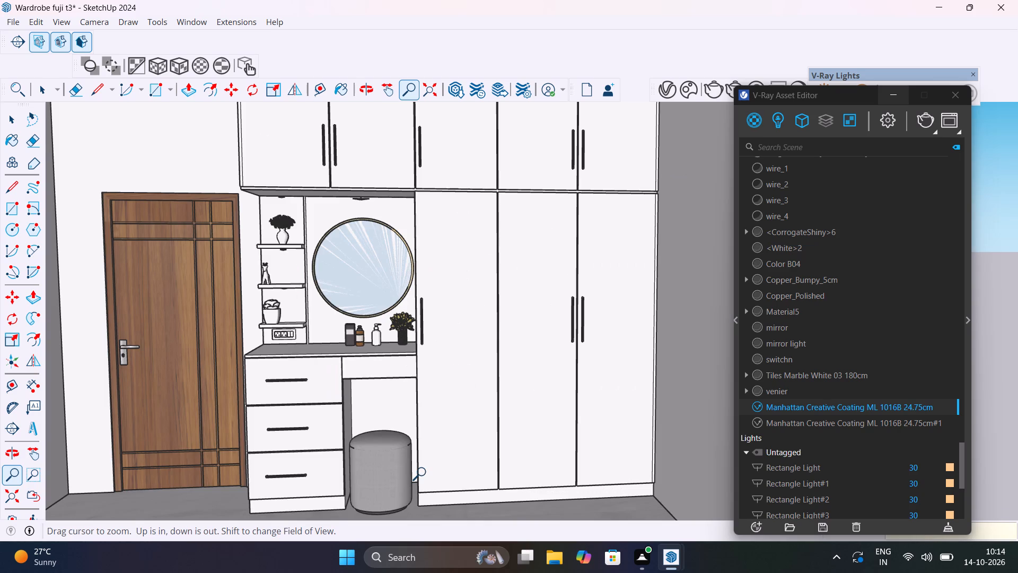
key("Return")
type("50")
key("Return")
type("40")
key("Return")
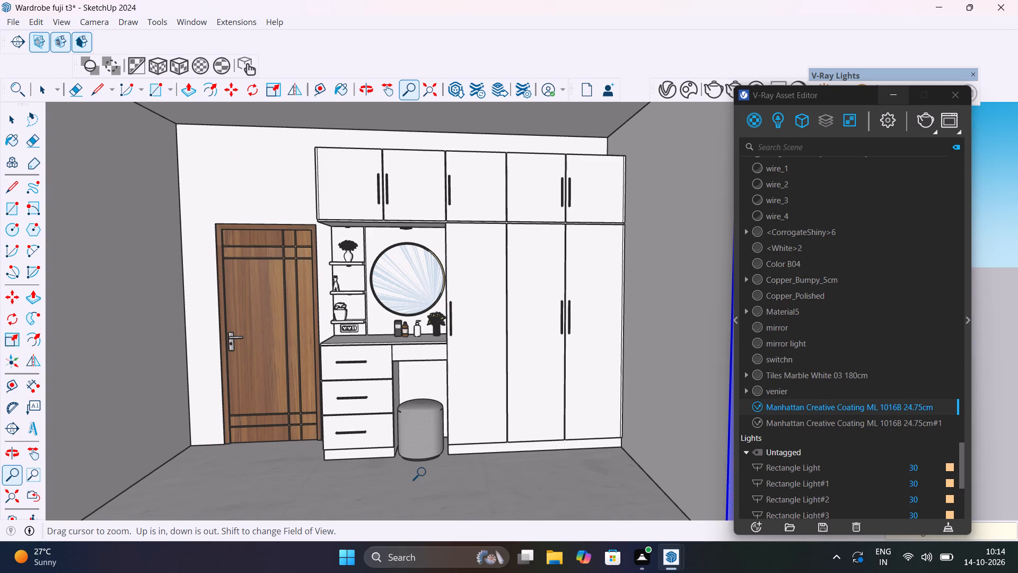
Render the interior in V-Ray with the door, dressing table and full wardrobe in frame.
middle_click_drag(538, 475, 515, 476)
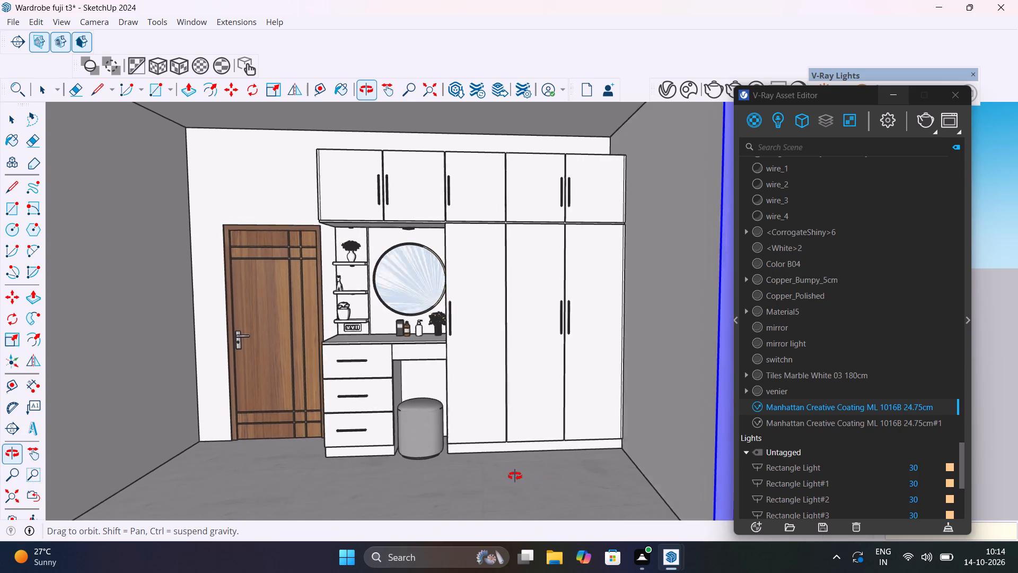
middle_click_drag(515, 476, 567, 497)
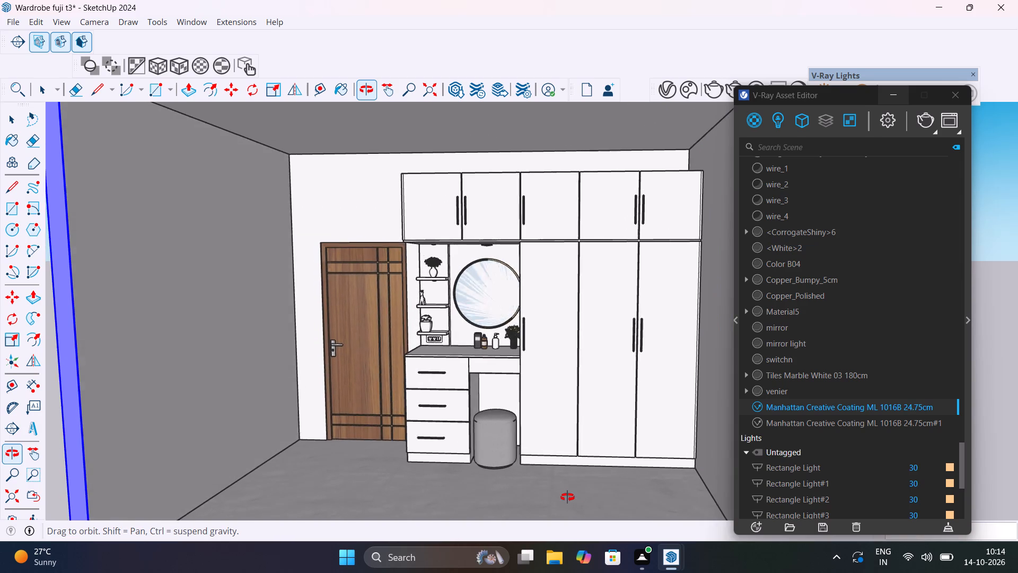
middle_click_drag(567, 497, 596, 470)
scroll(627, 466, "up", 1)
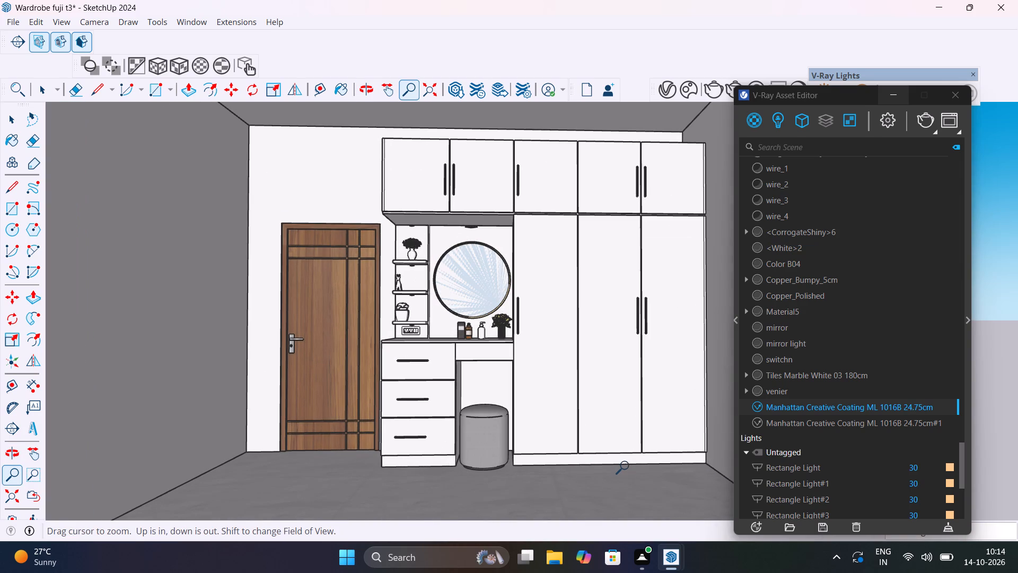
middle_click_drag(627, 466, 632, 488, "shift")
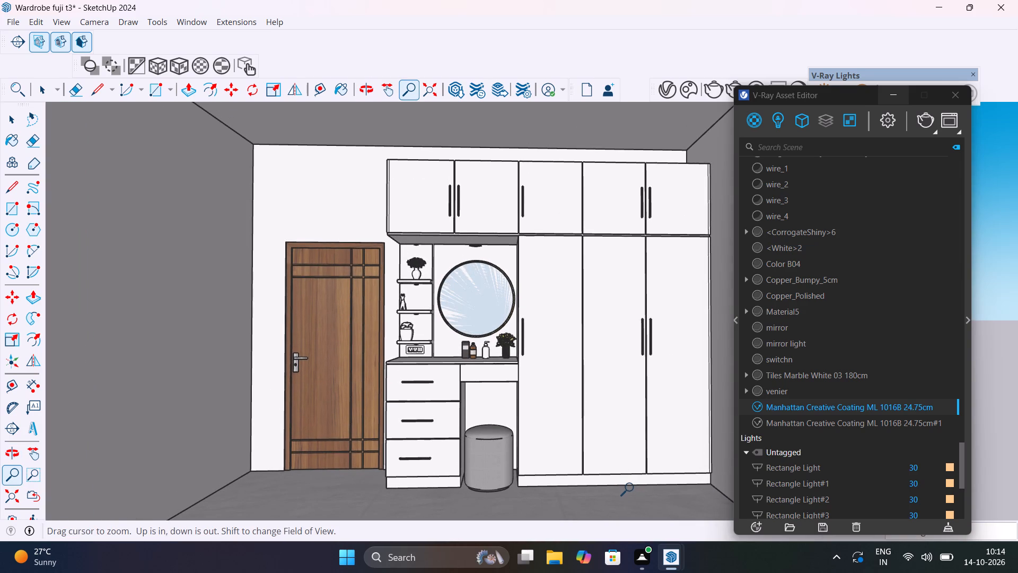
scroll(632, 488, "up", 1)
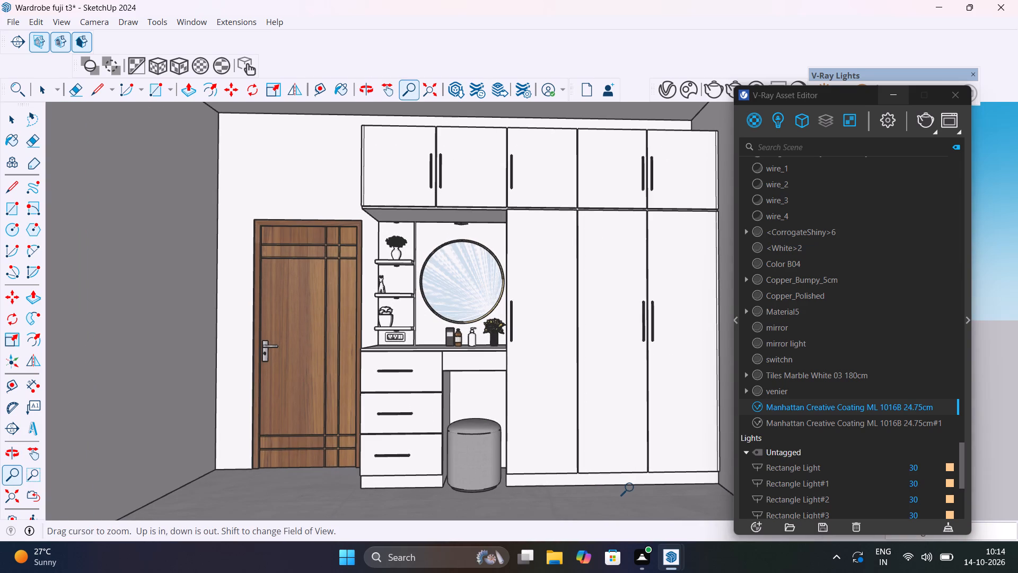
left_click(928, 119)
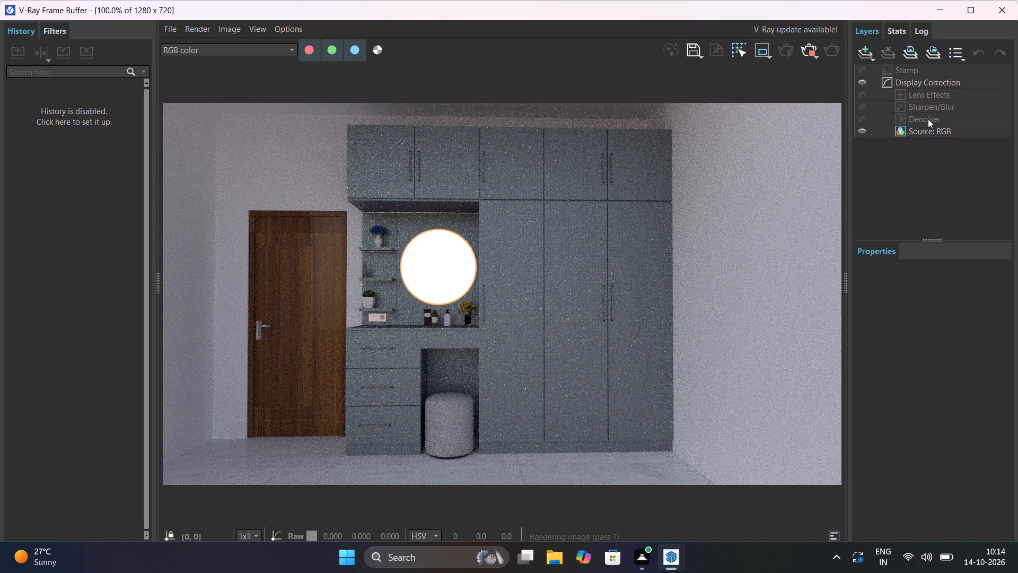
Raise the Display Correction exposure of the render to about 1.96.
left_click(958, 79)
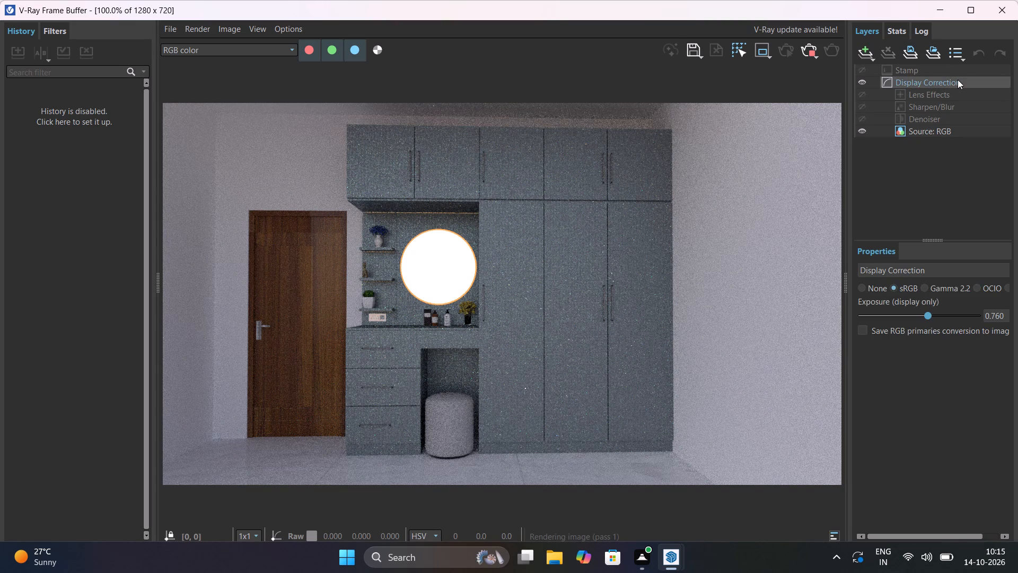
left_click(943, 316)
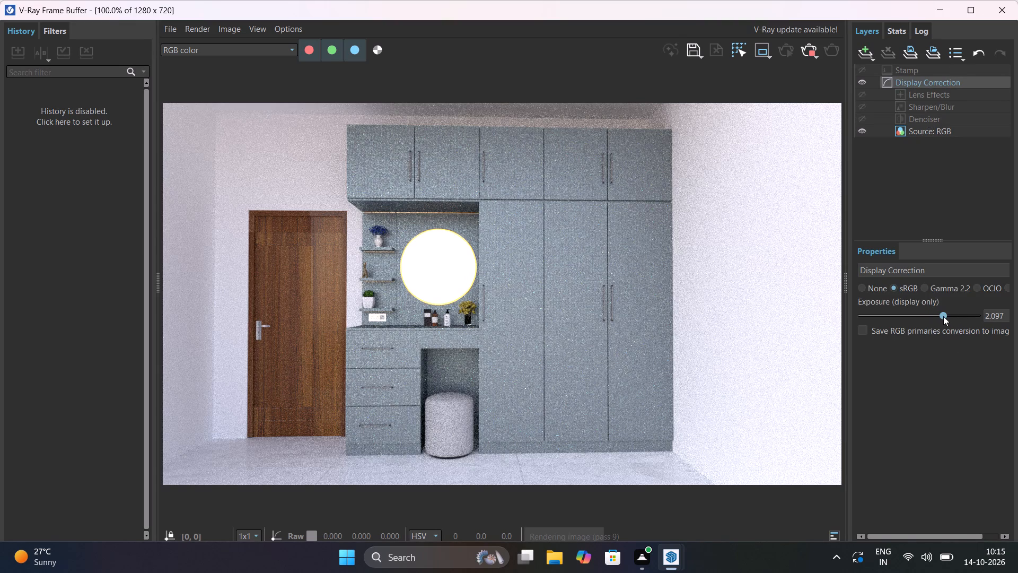
left_click(931, 315)
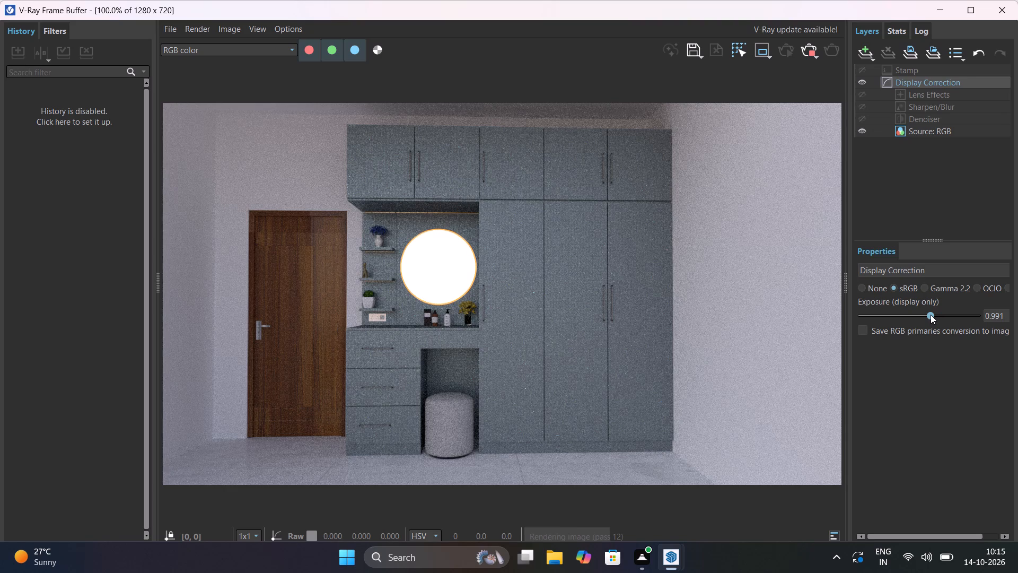
left_click(942, 315)
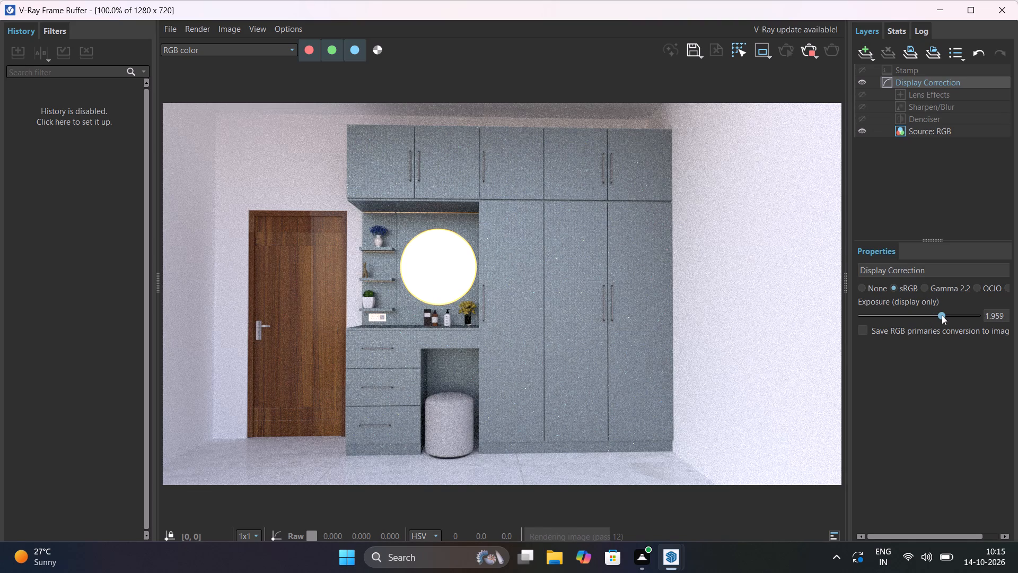
Check the Lens Effects and Sharpen/Blur layer settings, stop the running render and close the frame buffer.
left_click(933, 93)
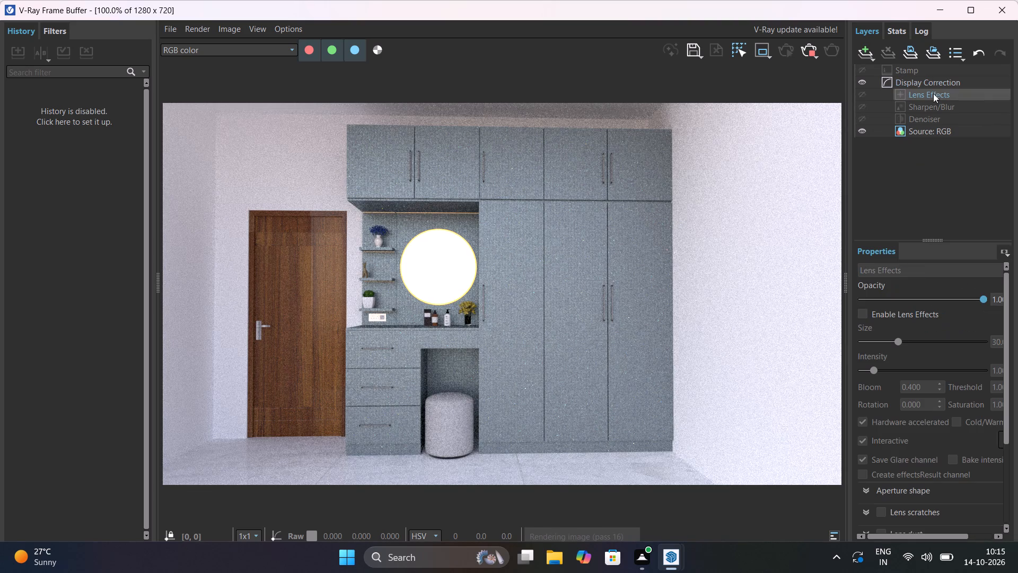
left_click(938, 107)
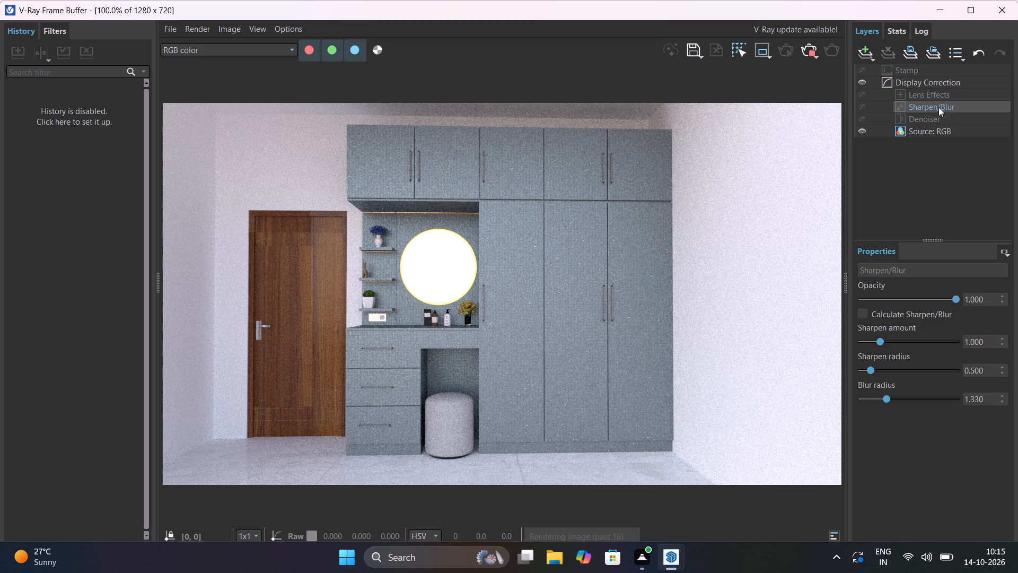
left_click(810, 51)
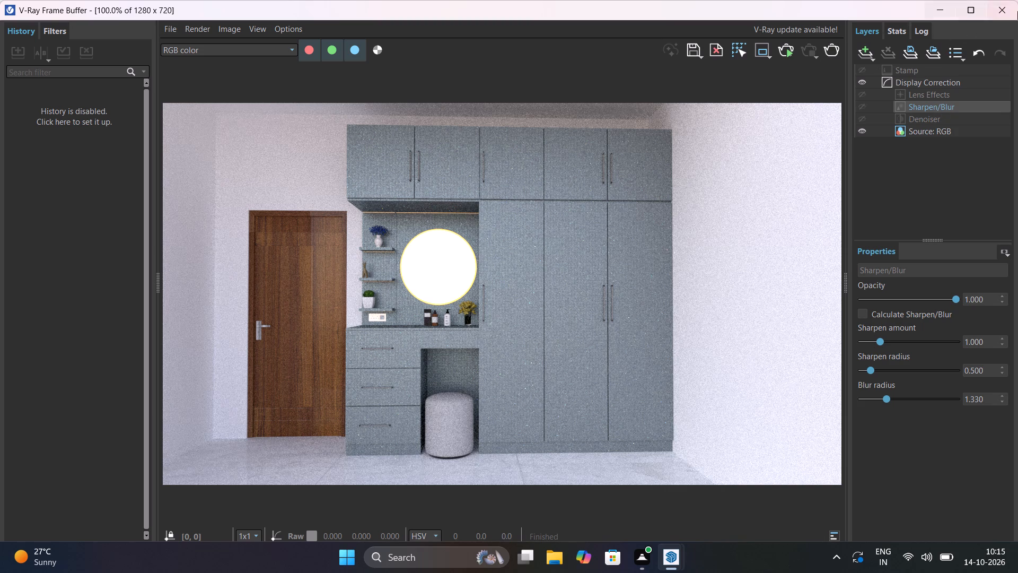
left_click(1016, 8)
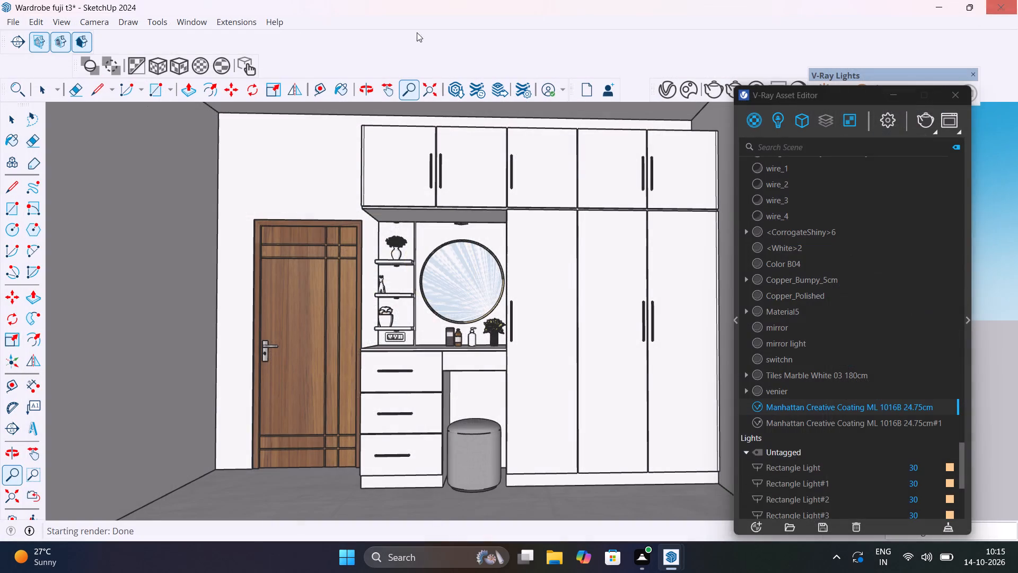
Add a Light Mix render element to the scene.
left_click(64, 24)
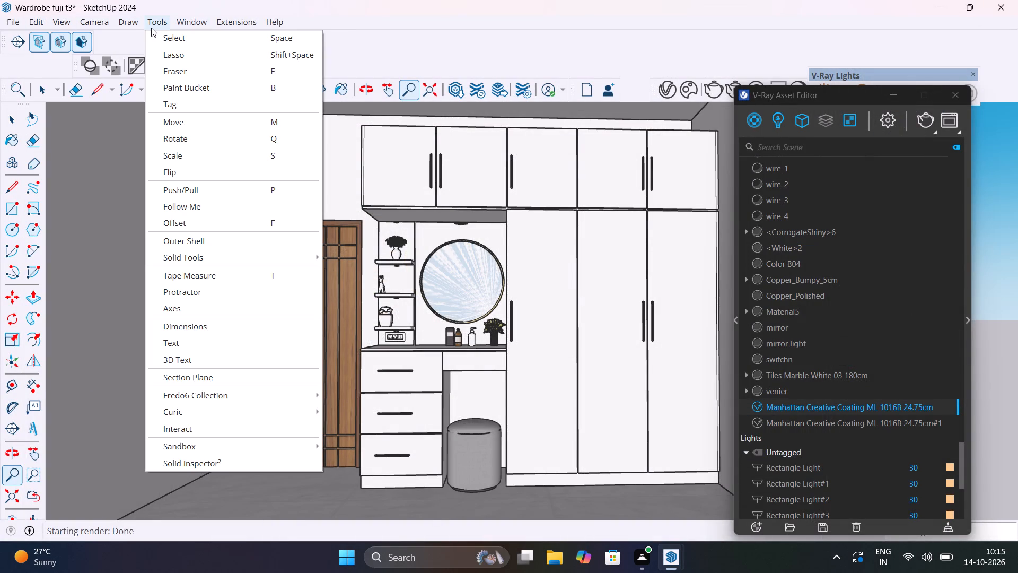
left_click(892, 114)
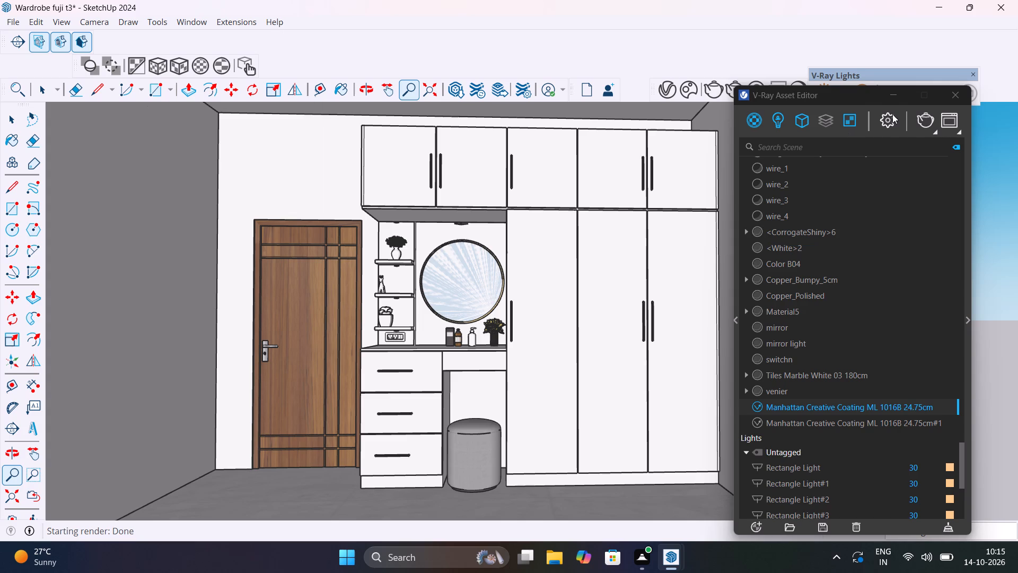
left_click(888, 123)
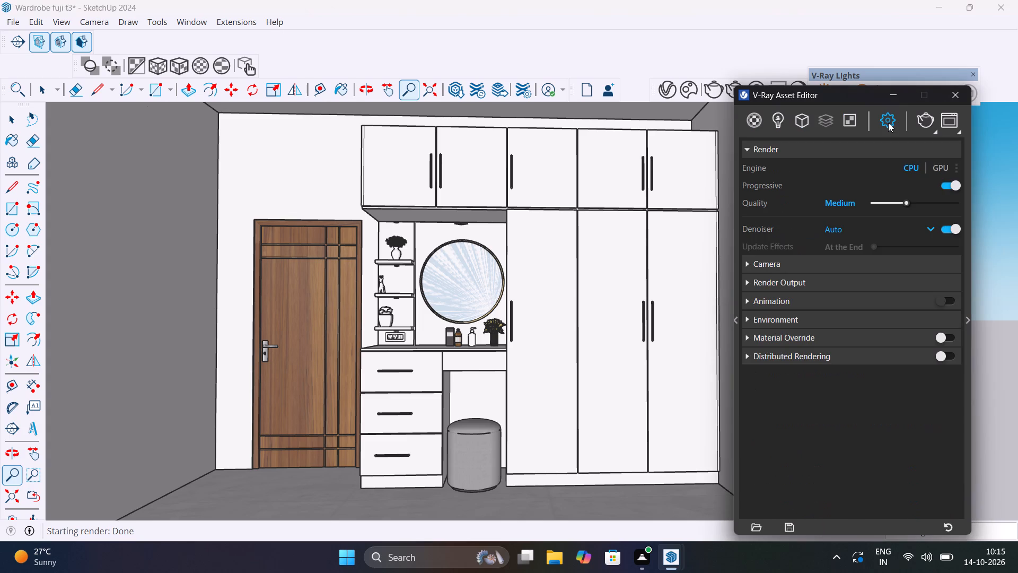
left_click(805, 120)
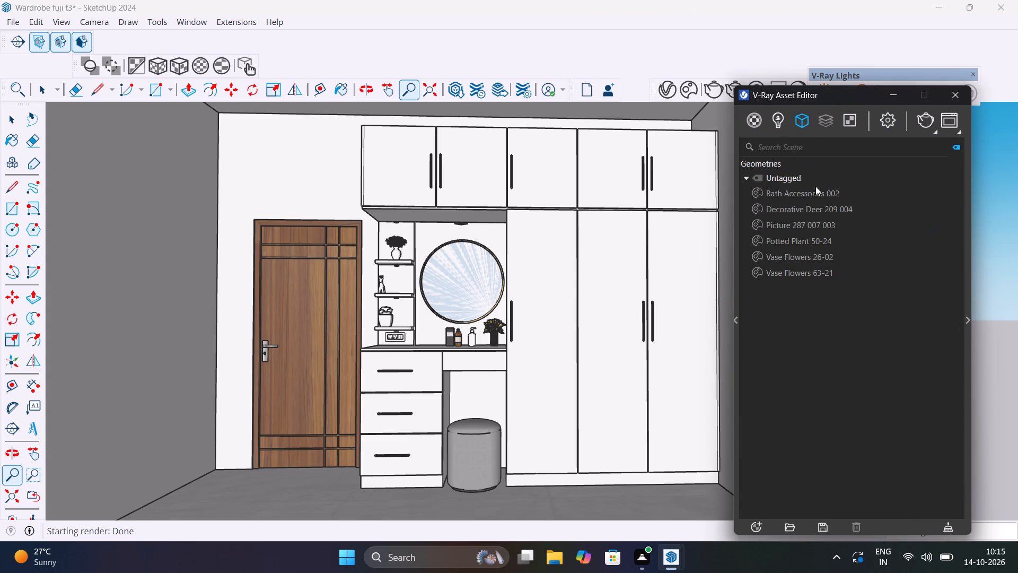
left_click(780, 119)
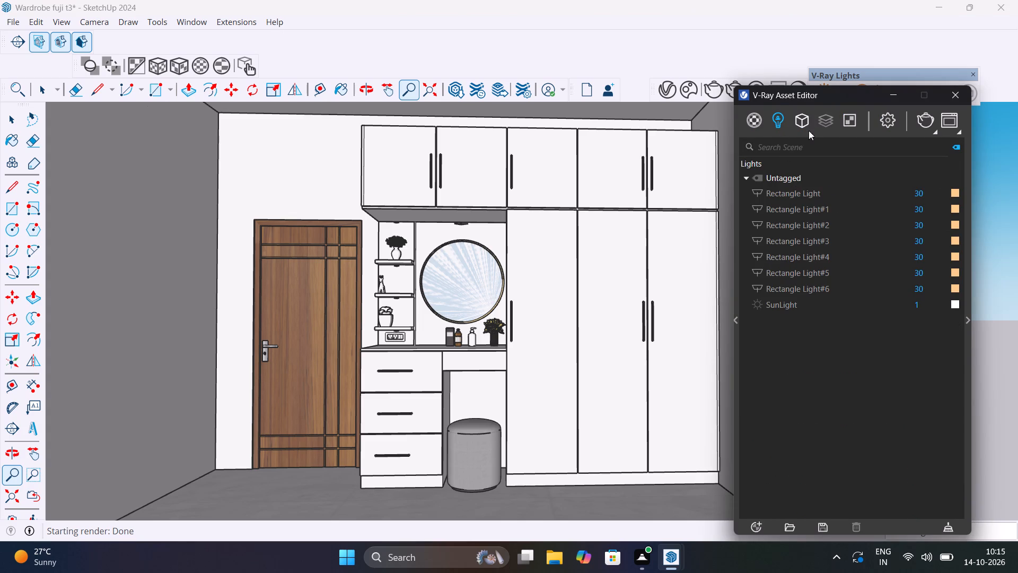
left_click(823, 124)
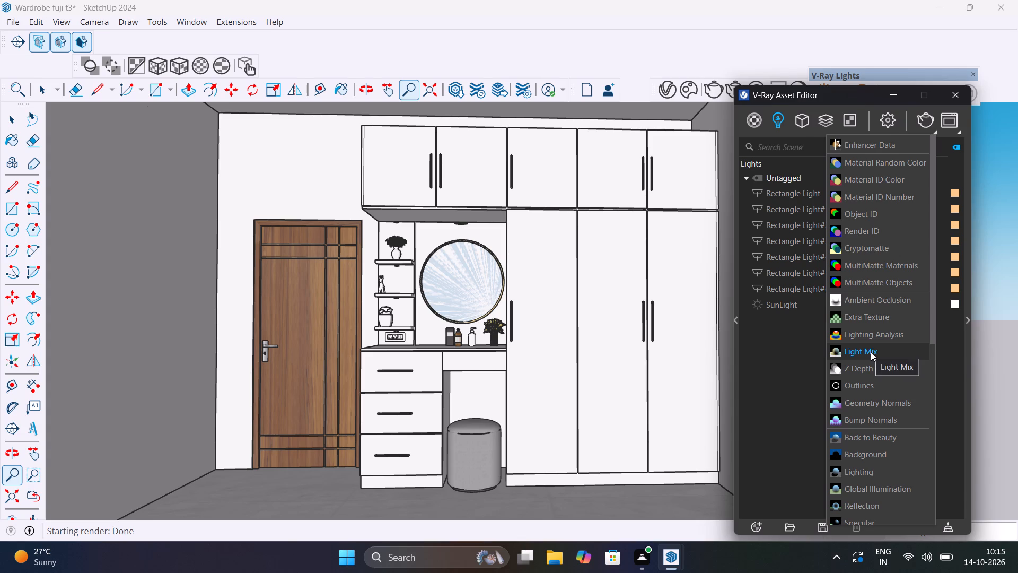
left_click(871, 352)
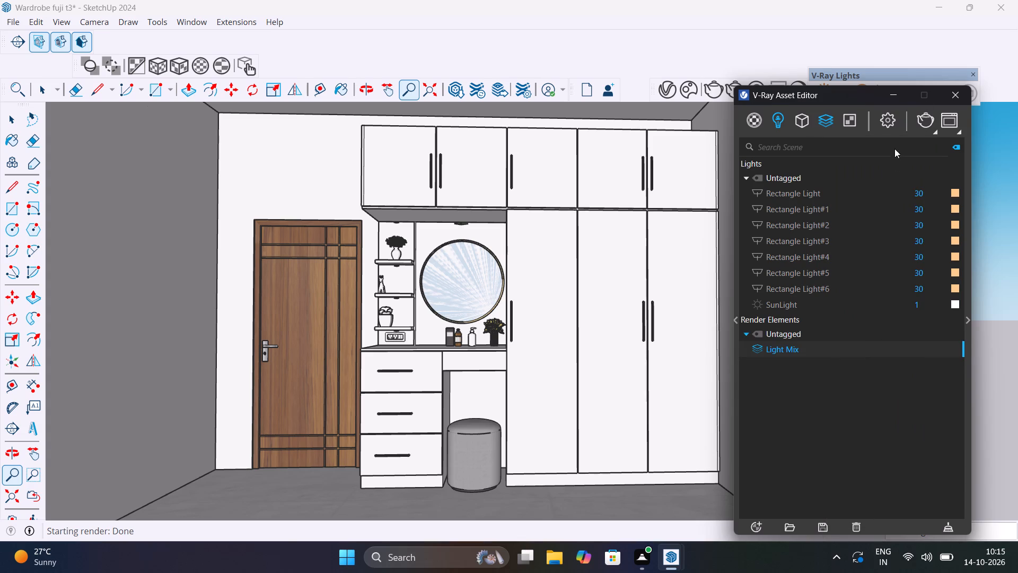
Render the wardrobe interior in V-Ray with the Light Mix element.
left_click(920, 118)
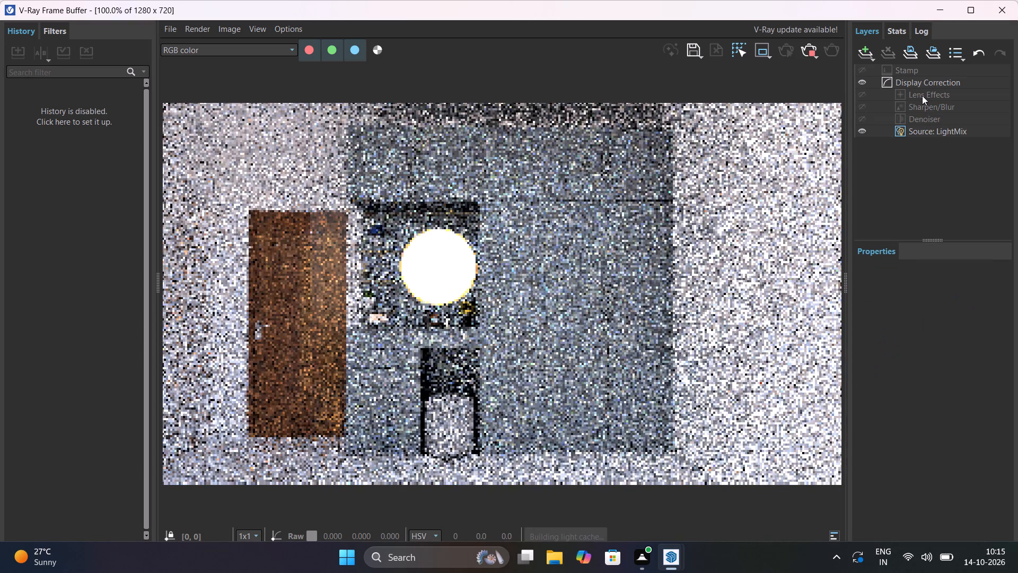
In the LightMix source layer, try Rectangle Light multipliers of 20, 30, 40 and 50, and settle on 60.
left_click(934, 135)
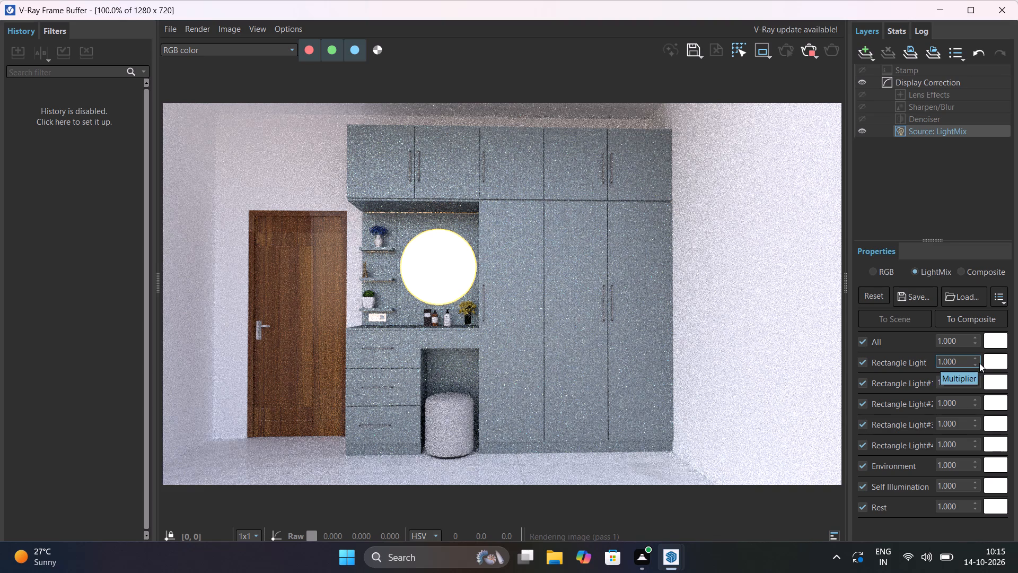
left_click_drag(966, 360, 901, 363)
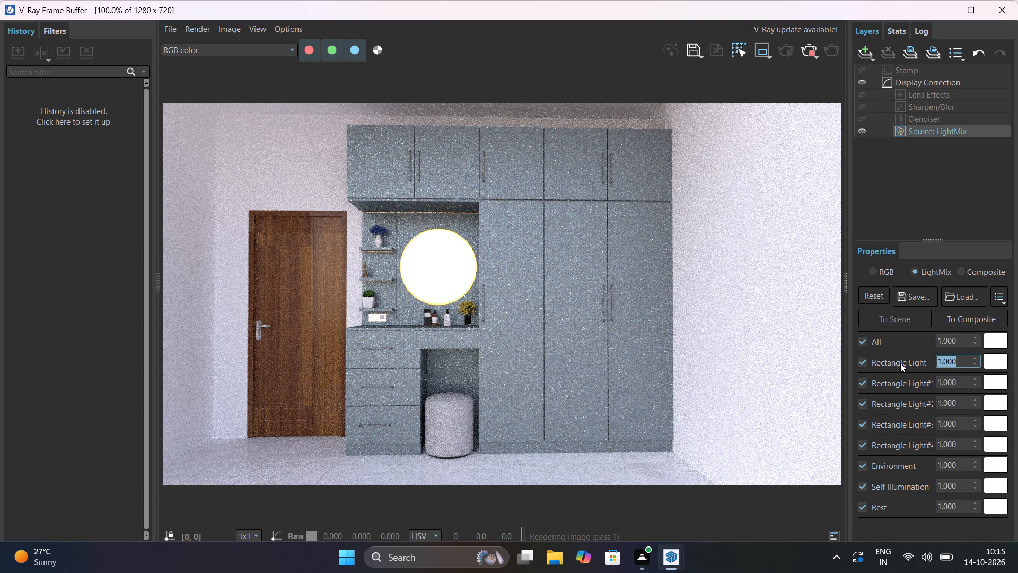
type("20")
key("Return")
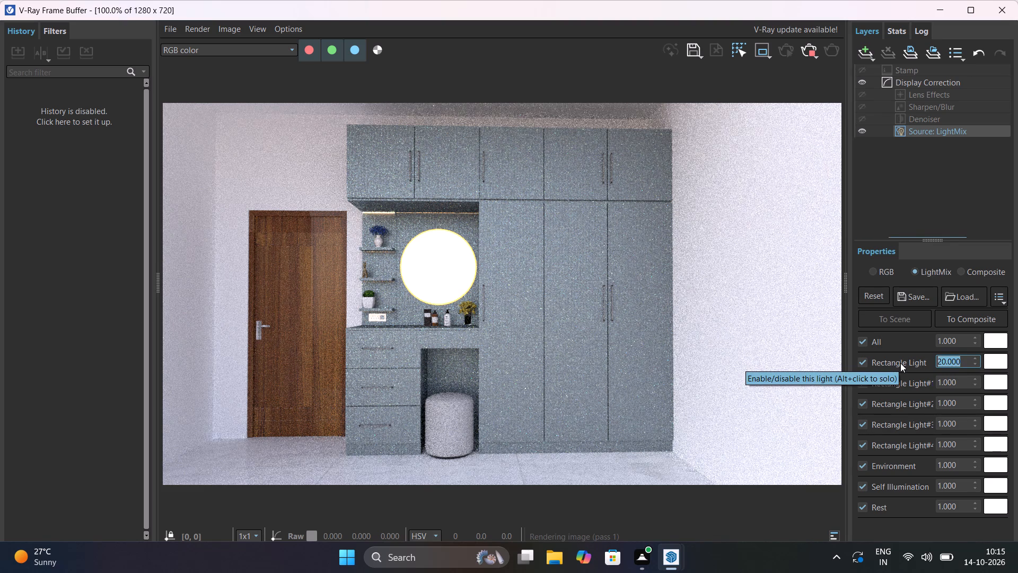
type("30")
key("Return")
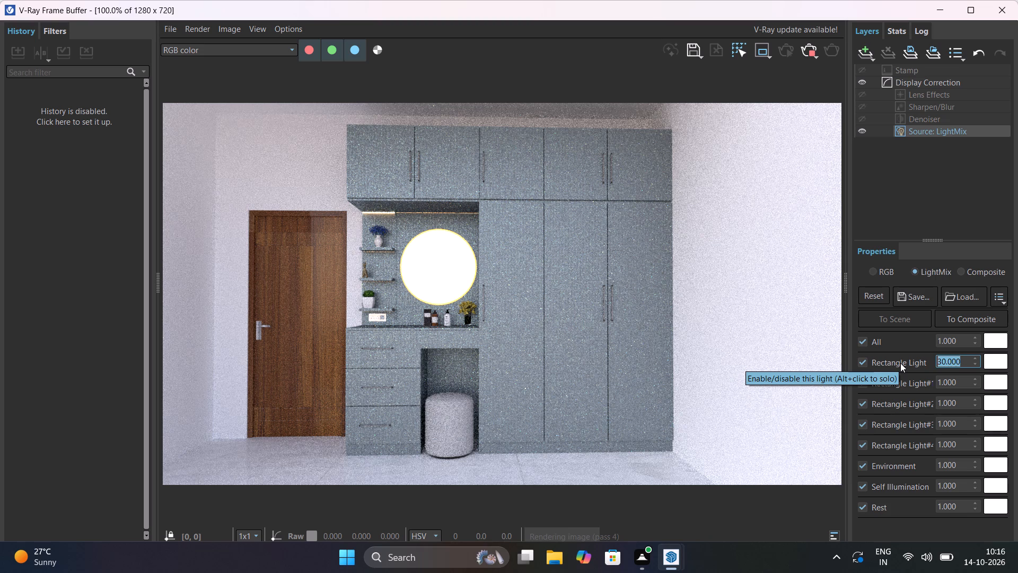
type("40")
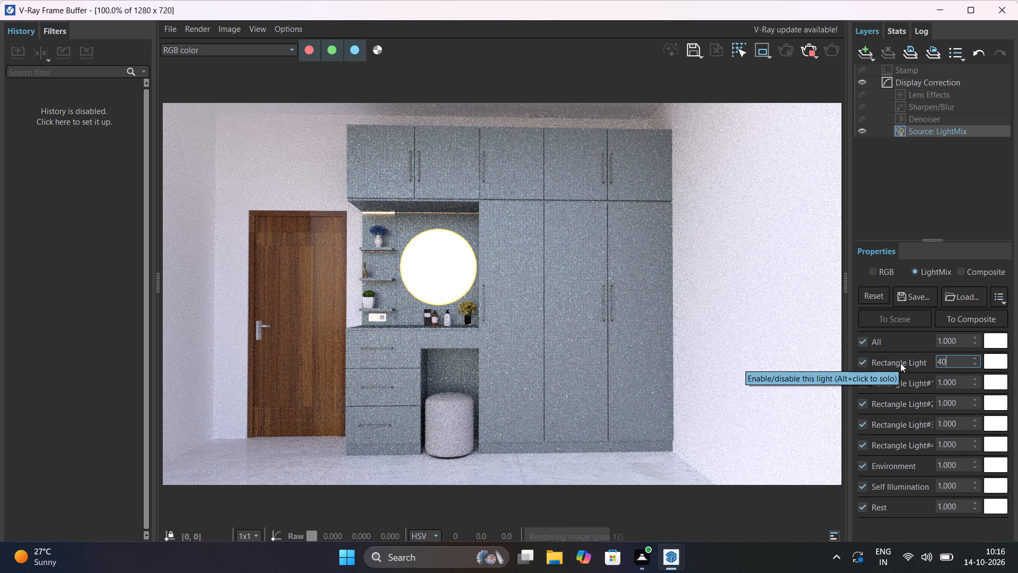
key("Return")
type("50")
key("Return")
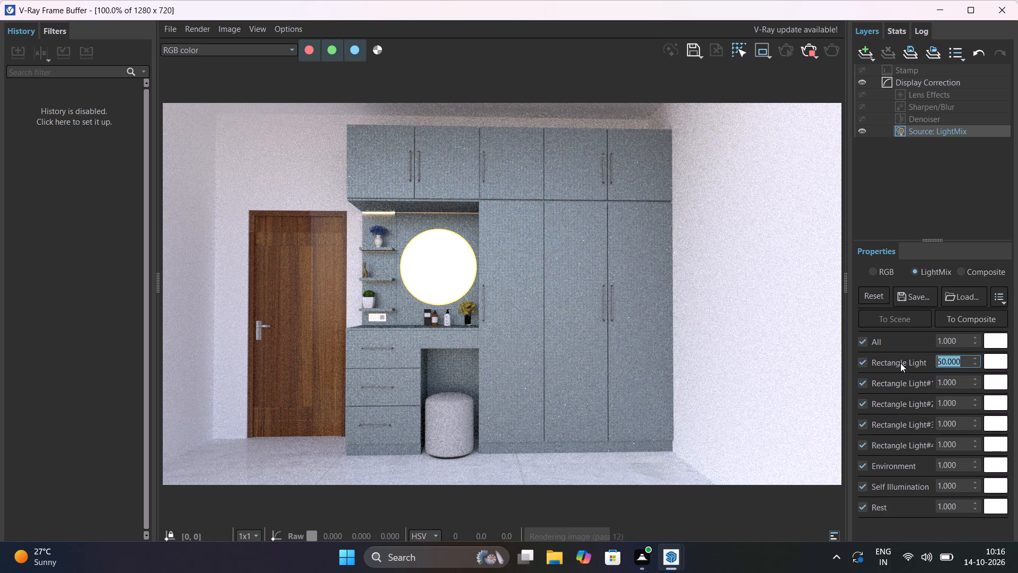
type("60")
key("Return")
Set the LightMix multipliers of Rectangle Light#1 and Rectangle Light#2 to 60.
left_click_drag(968, 379, 936, 379)
type("60")
key("Return")
left_click_drag(963, 405, 924, 411)
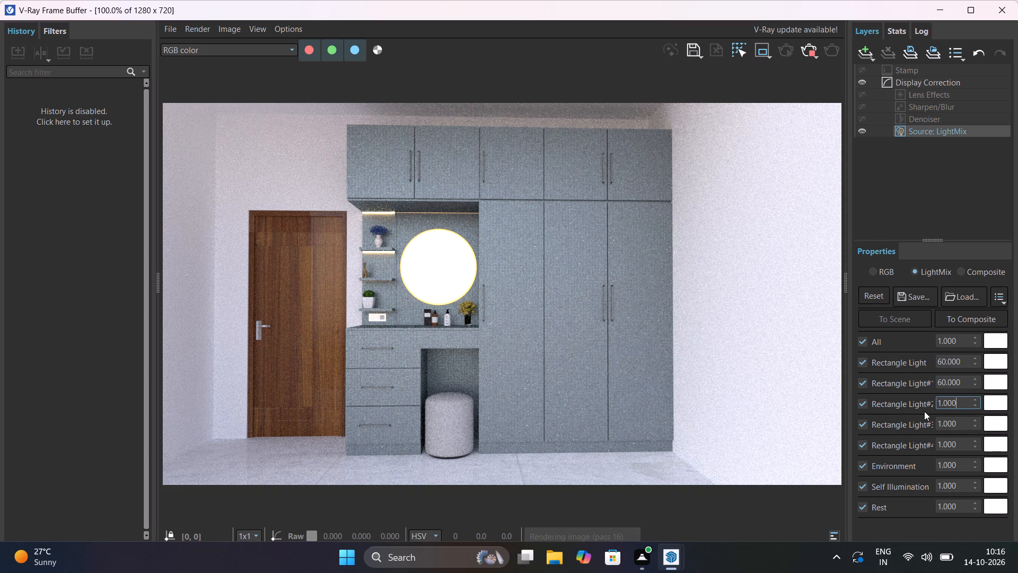
type("60")
key("Return")
type("60")
key("Return")
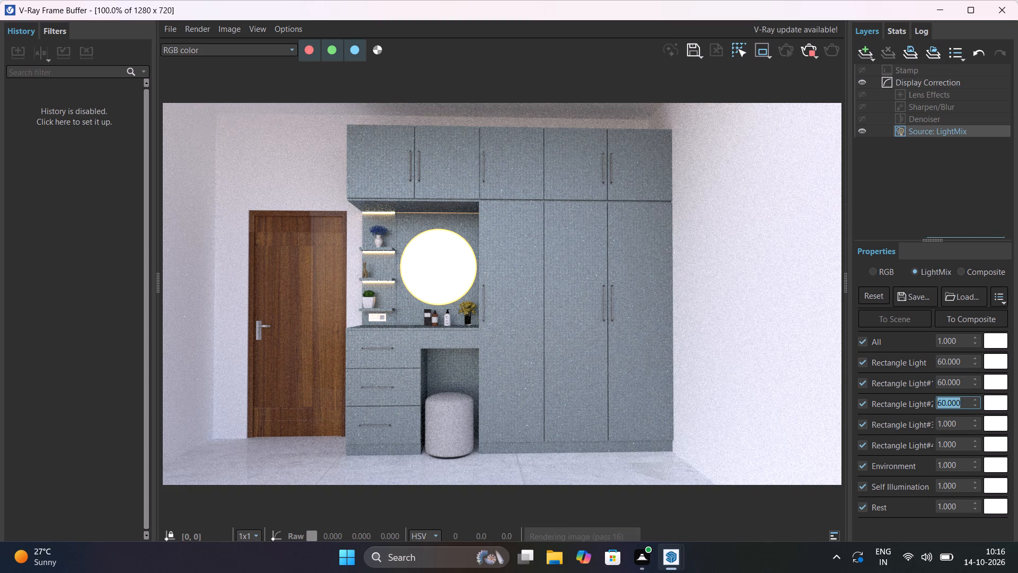
Set the LightMix multiplier of Rectangle Light#3 to 60.
left_click(963, 420)
type("60")
key("BackSpace")
key("BackSpace")
key("BackSpace")
key("BackSpace")
key("BackSpace")
key("BackSpace")
key("BackSpace")
key("BackSpace")
key("BackSpace")
key("BackSpace")
key("BackSpace")
key("BackSpace")
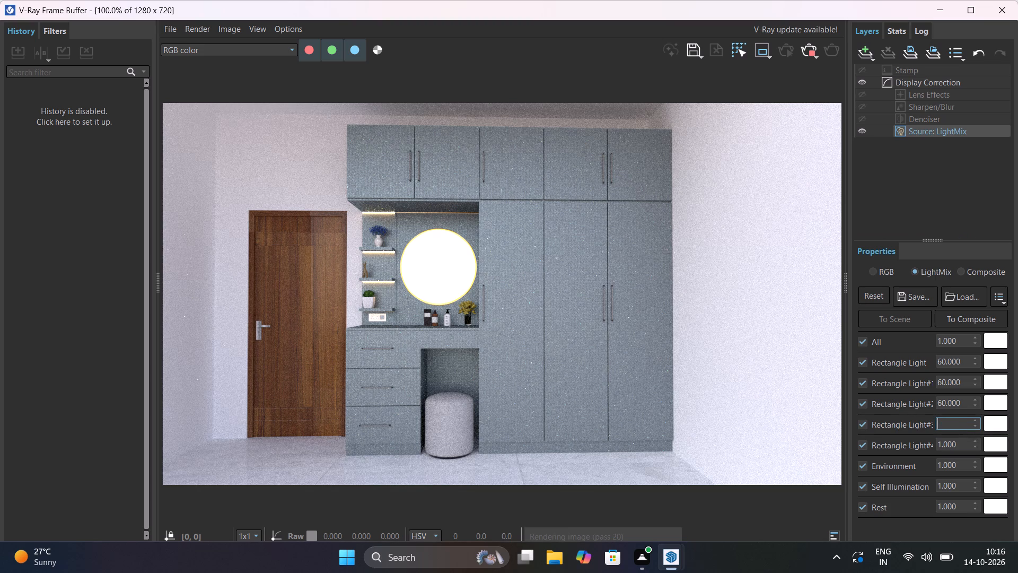
type("60")
key("Return")
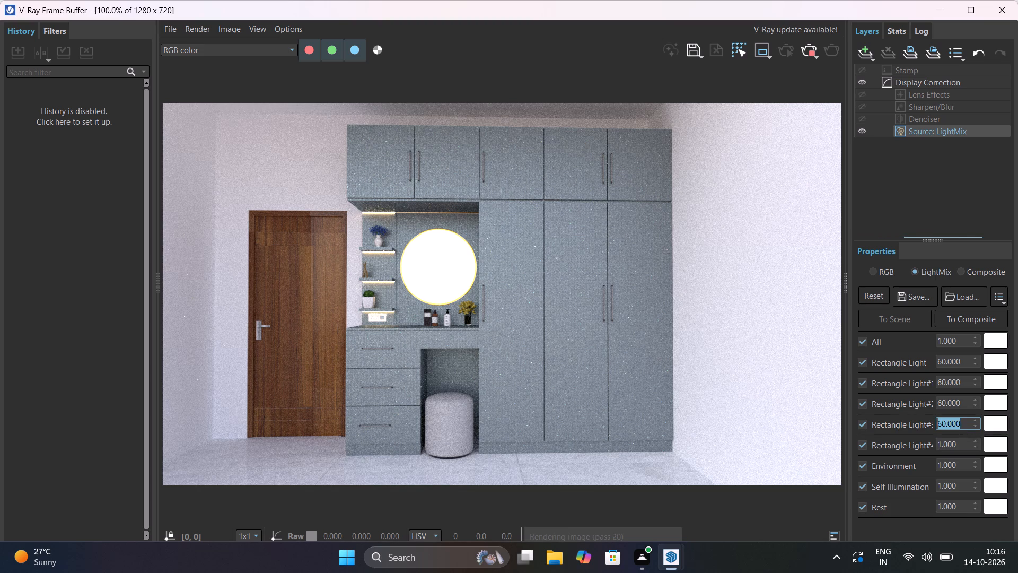
Set the LightMix multiplier of Rectangle Light#4 to 60.
left_click_drag(964, 444, 946, 448)
left_click(946, 448)
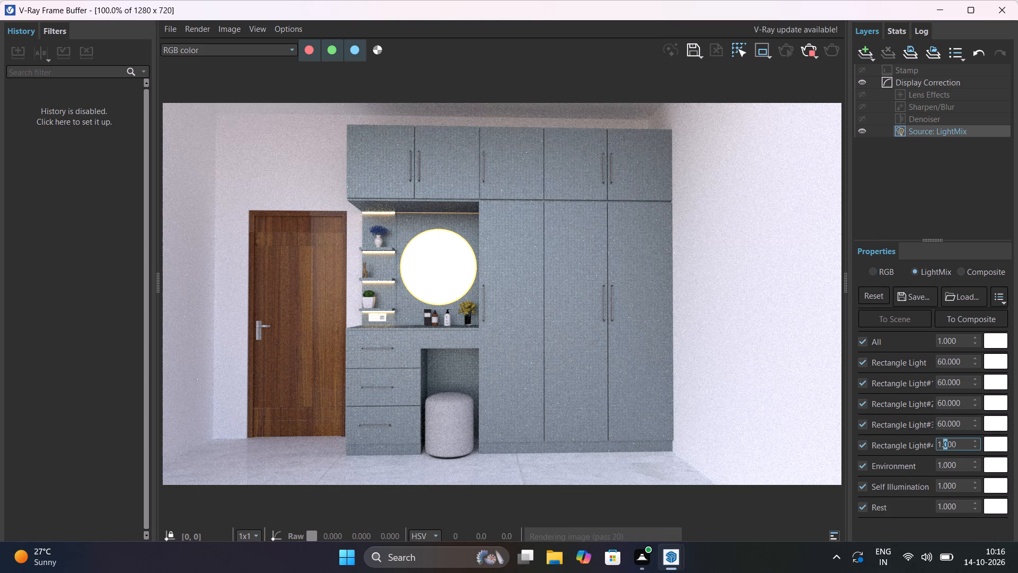
key("BackSpace")
key("BackSpace")
key("BackSpace")
key("BackSpace")
key("BackSpace")
key("BackSpace")
key("BackSpace")
key("BackSpace")
key("BackSpace")
key("BackSpace")
key("BackSpace")
key("BackSpace")
key("BackSpace")
key("BackSpace")
key("BackSpace")
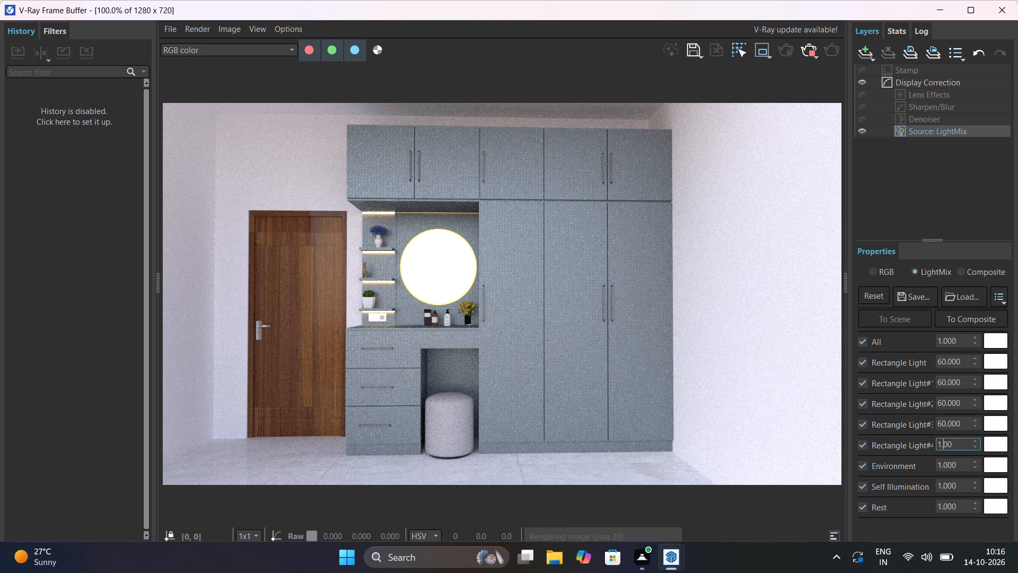
left_click_drag(962, 438, 952, 445)
left_click(953, 442)
key("BackSpace")
key("BackSpace")
key("BackSpace")
key("BackSpace")
key("BackSpace")
key("BackSpace")
key("BackSpace")
key("BackSpace")
key("BackSpace")
key("BackSpace")
key("BackSpace")
key("BackSpace")
key("BackSpace")
key("BackSpace")
key("BackSpace")
type("60")
key("Return")
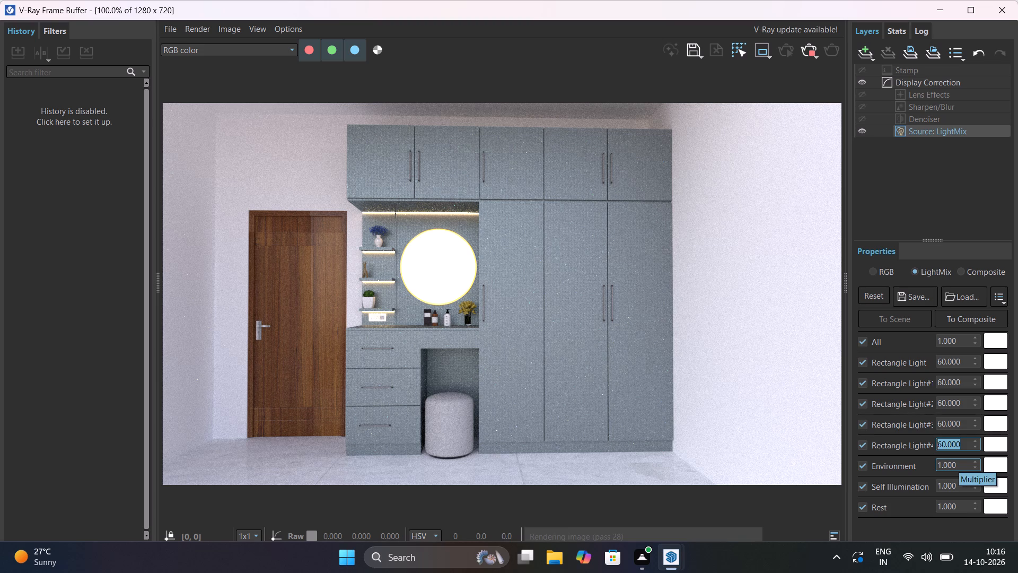
Try Environment multipliers of 20, 1, 0.1 and 0 in the LightMix, and settle on 0.1.
left_click(958, 464)
key("BackSpace")
key("BackSpace")
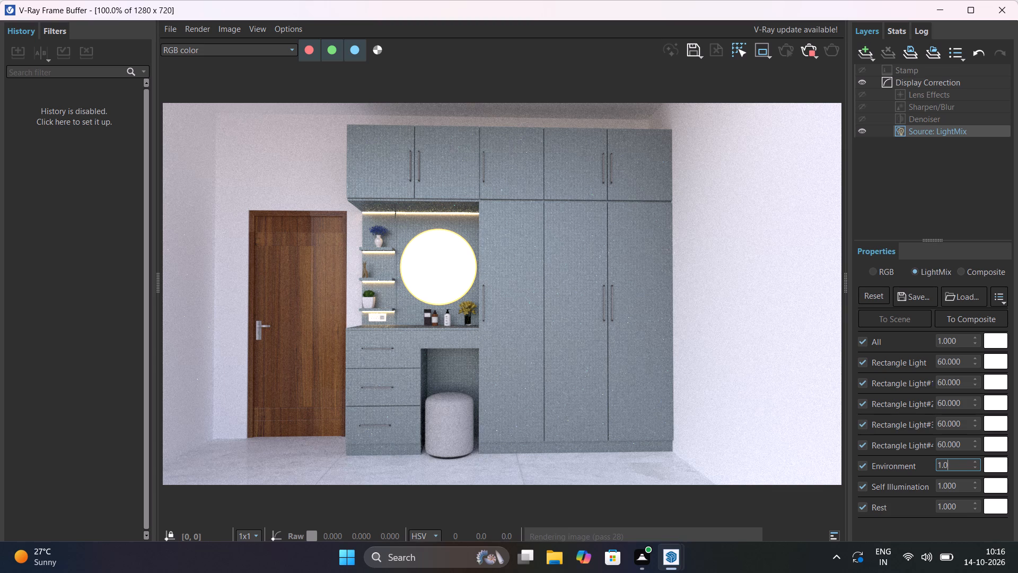
key("BackSpace")
key("BackSpace")
key("BackSpace")
key("BackSpace")
type("20")
key("Return")
key("1")
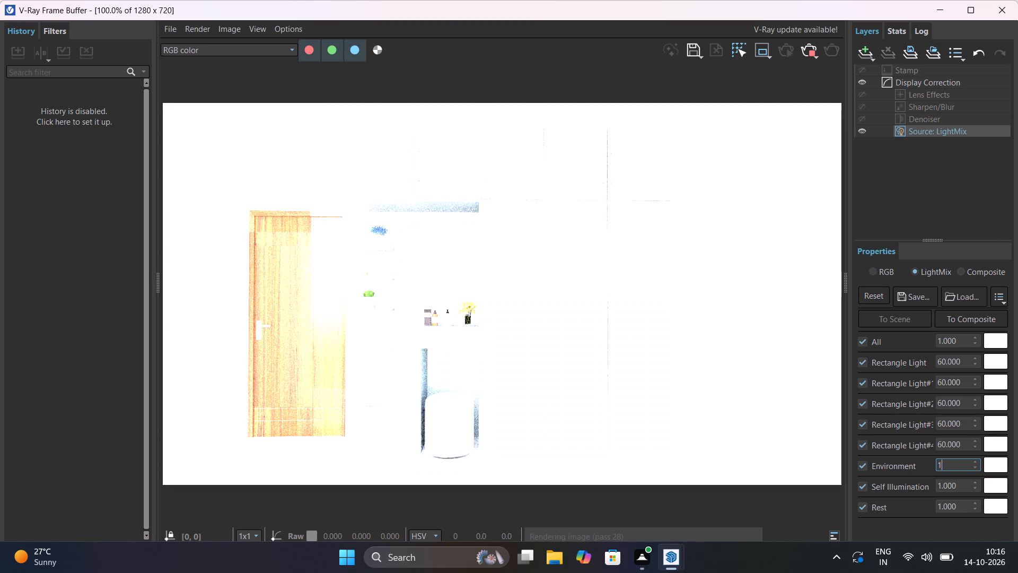
key("Return")
type("0.1")
key("Return")
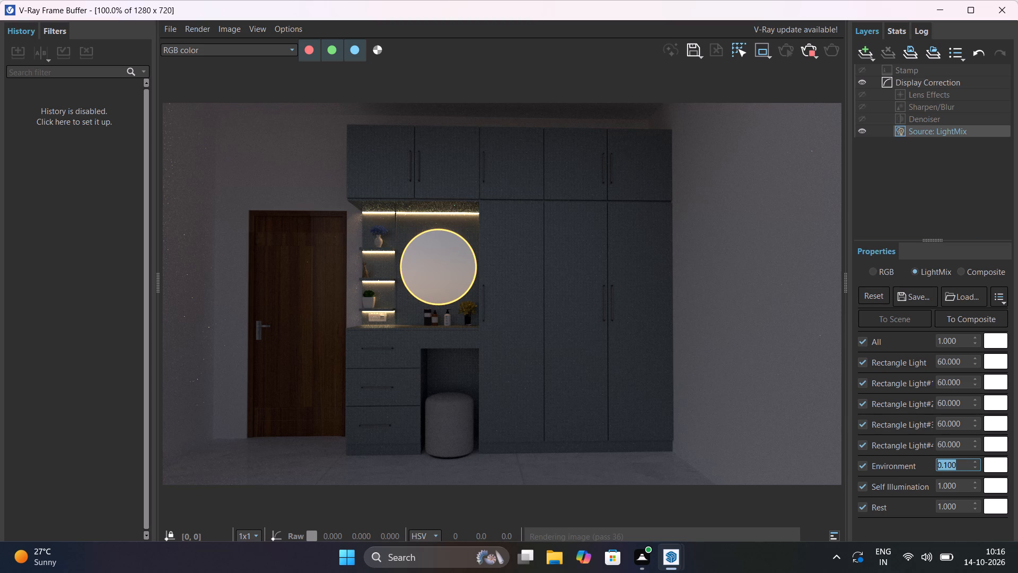
key("BackSpace")
key("0")
key("Return")
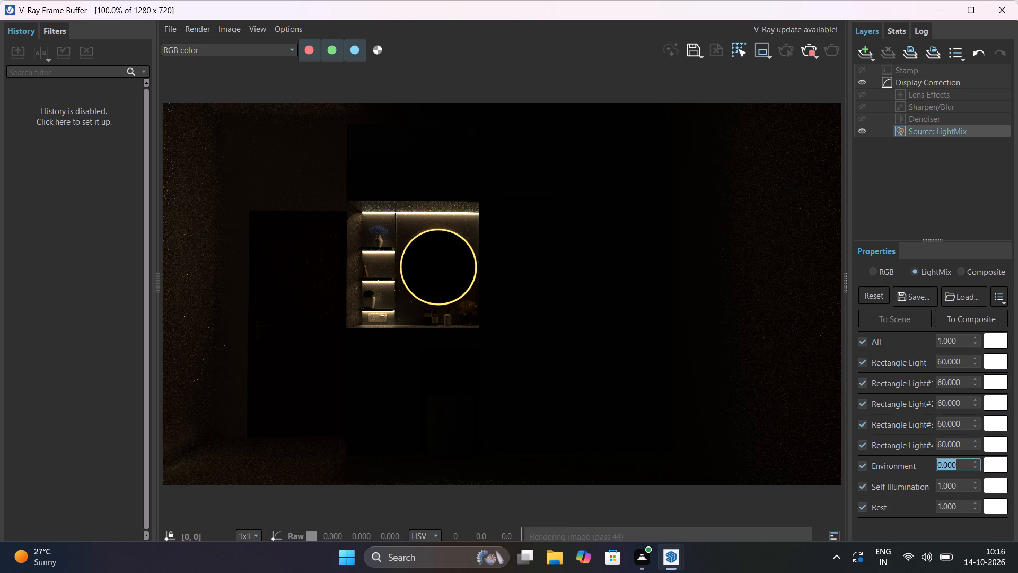
key("1")
key("Return")
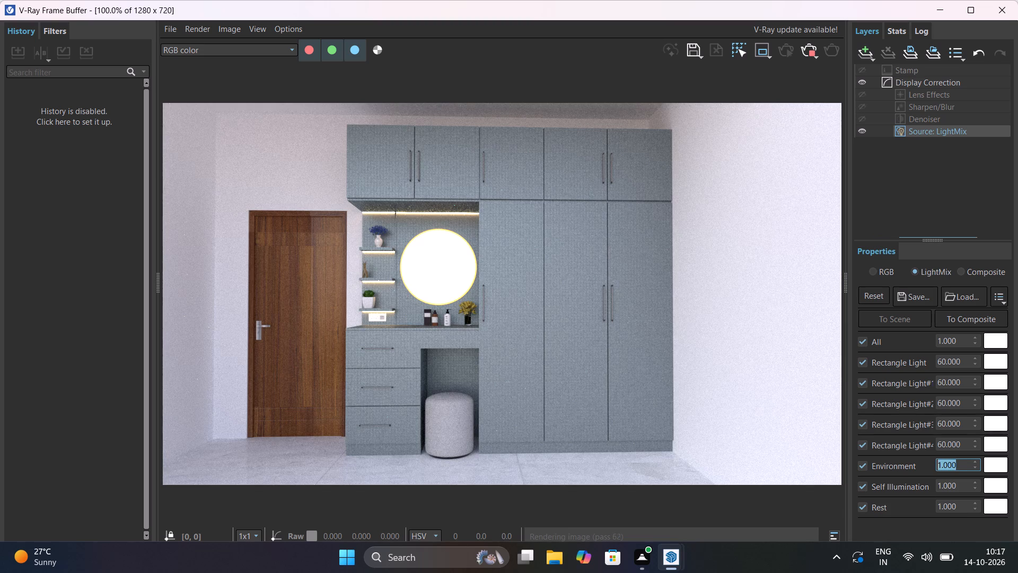
type("0.1")
key("Return")
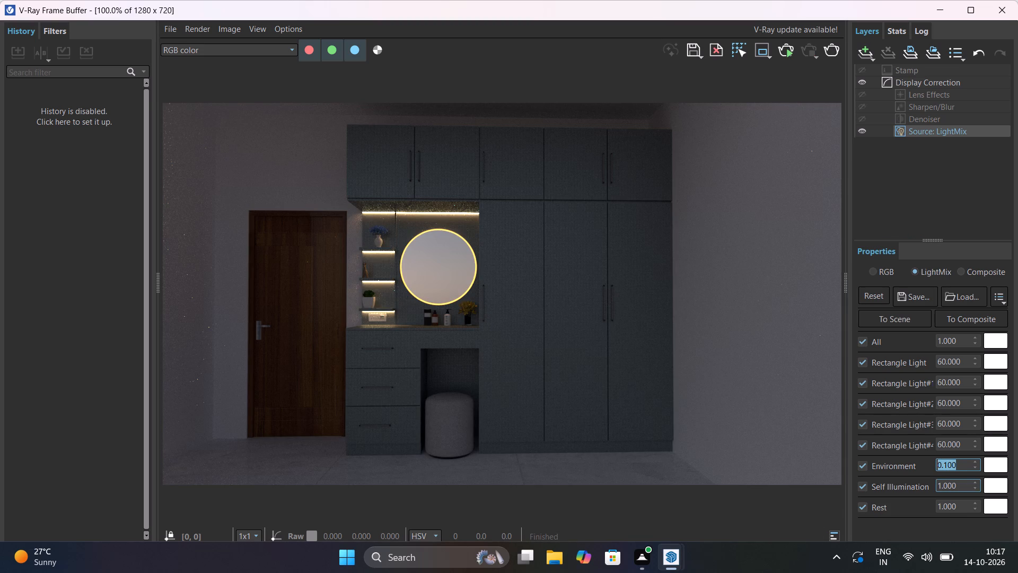
Set the Self Illumination multiplier in the LightMix to 2.
left_click(965, 487)
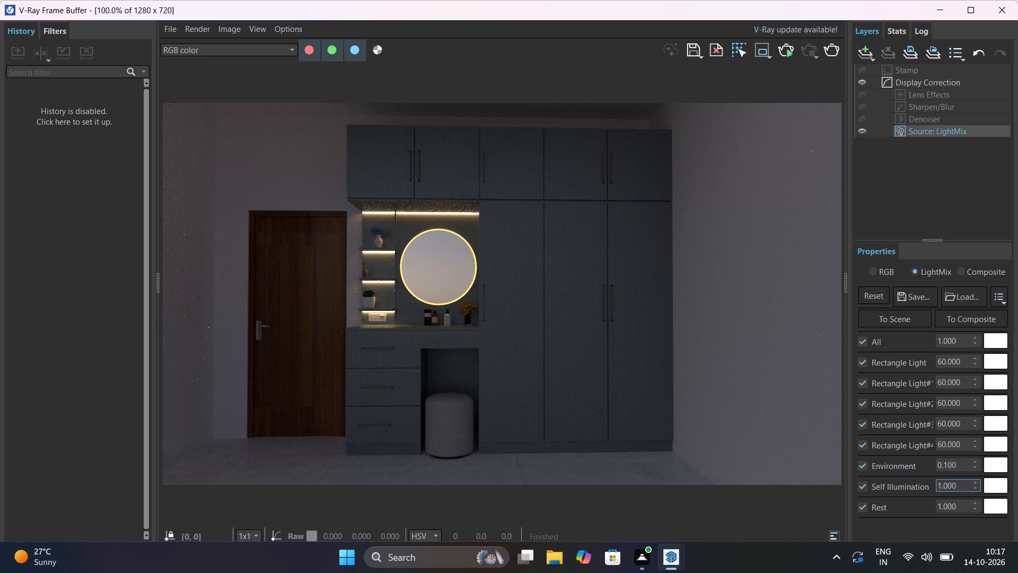
key("BackSpace")
key("BackSpace")
key("BackSpace")
key("BackSpace")
key("BackSpace")
key("BackSpace")
key("2")
key("Return")
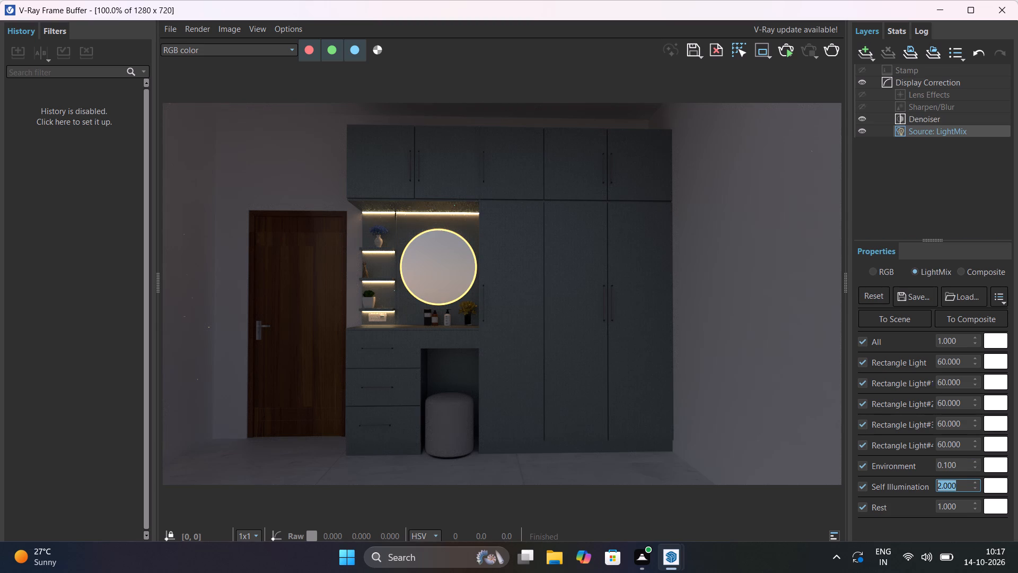
Try Self Illumination multipliers of 3, 4, 50, 20, 1 and 0.1 in the LightMix, and settle on 0.
key("3")
key("Return")
key("4")
key("Return")
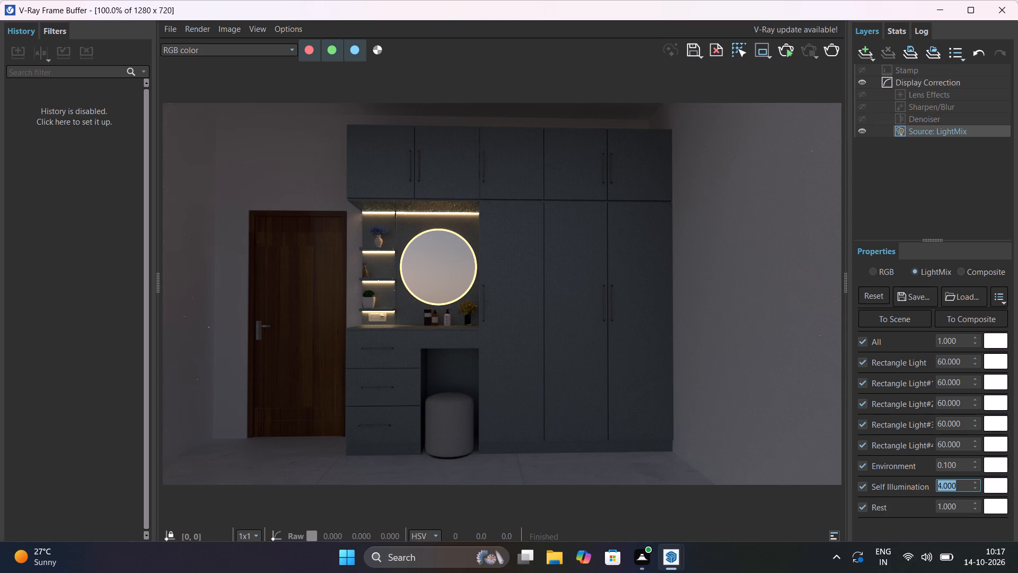
type("50")
key("Return")
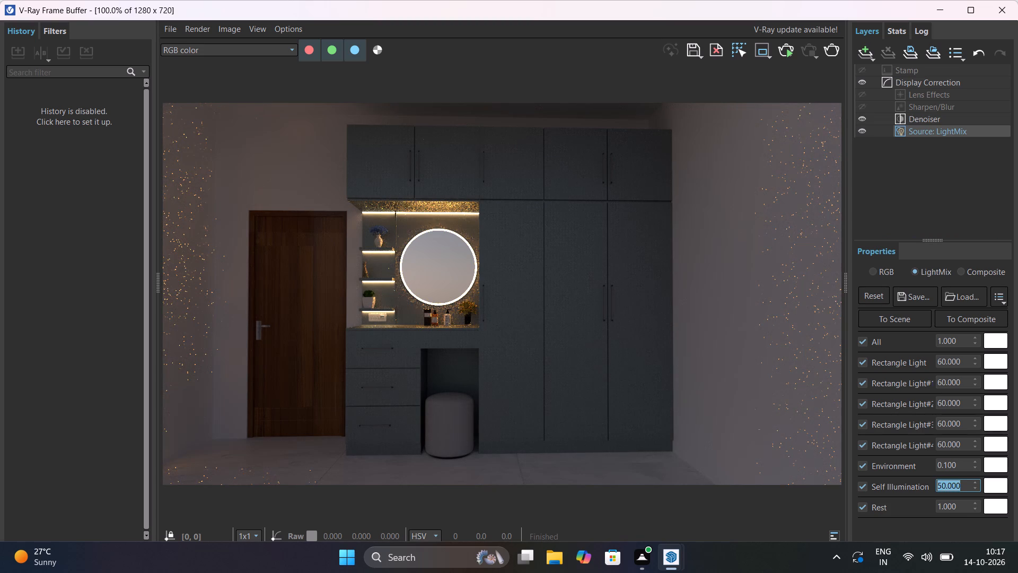
type("20")
key("Return")
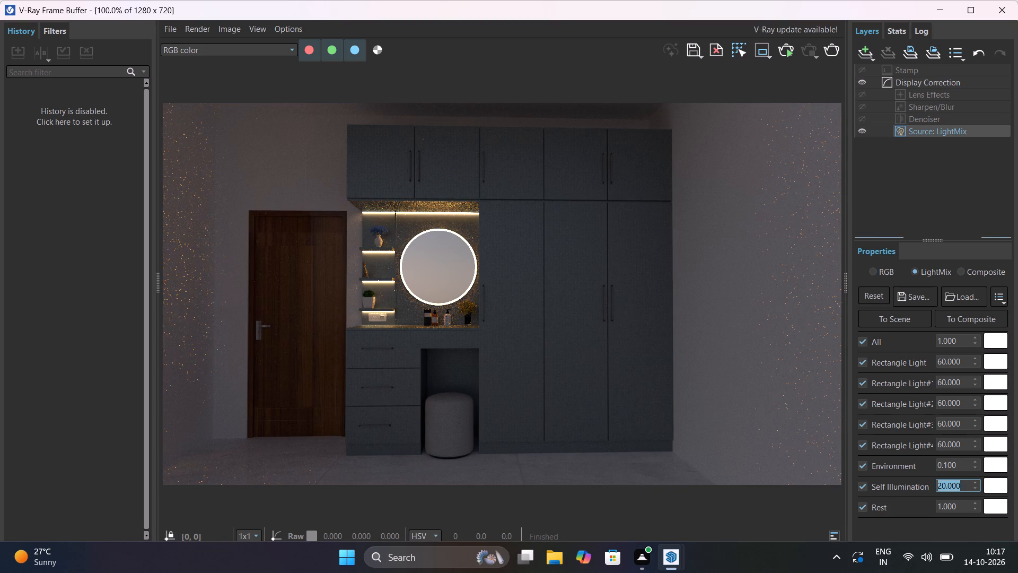
key("1")
key("Return")
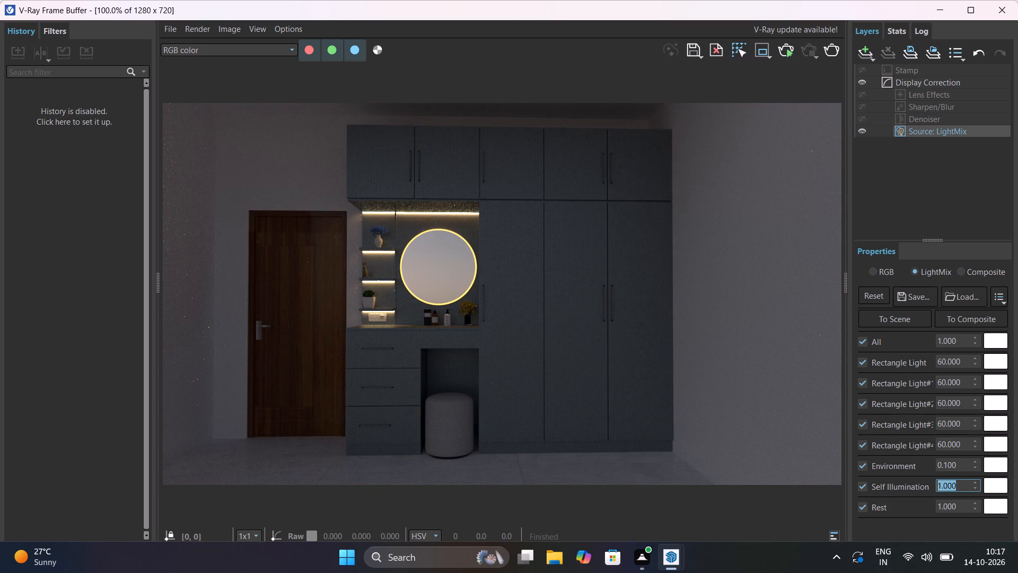
key("0")
key("Return")
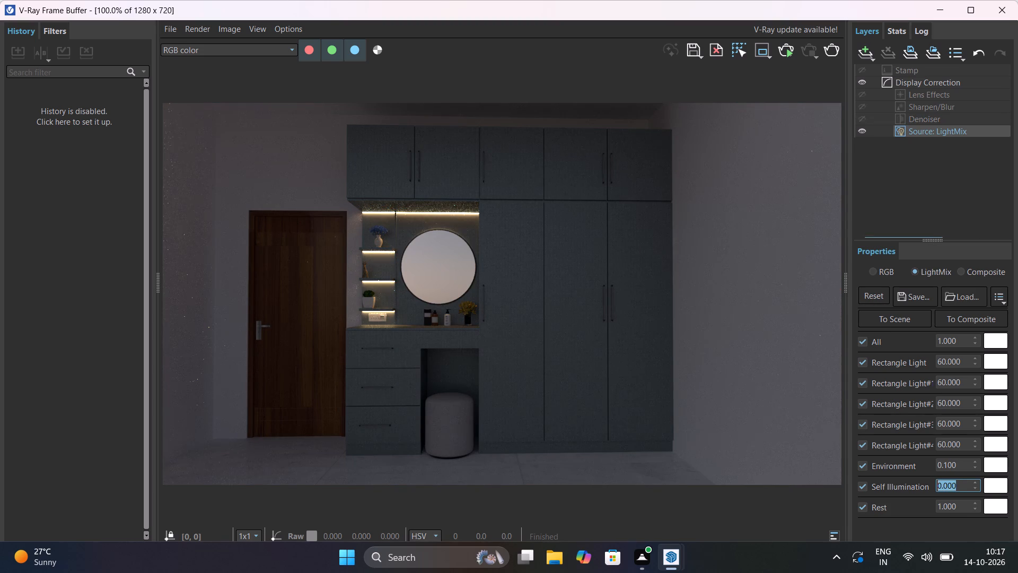
type("0.1")
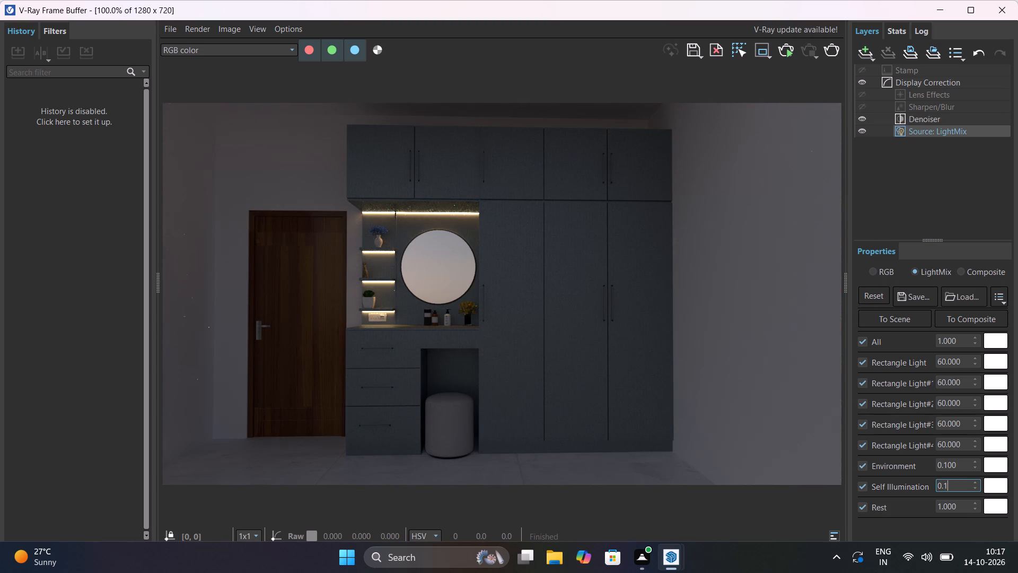
key("Return")
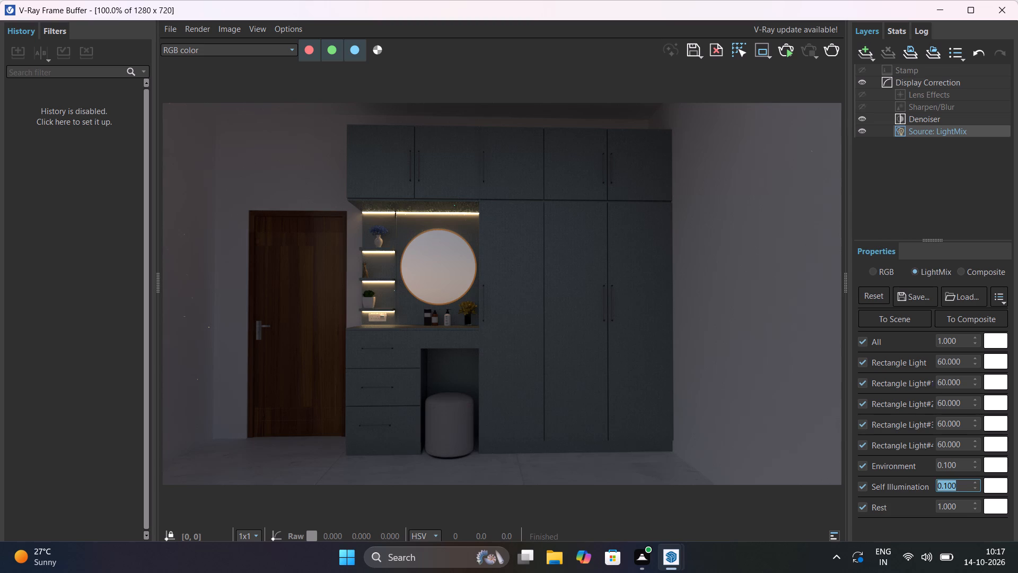
key("1")
key("Return")
key("0")
key("Return")
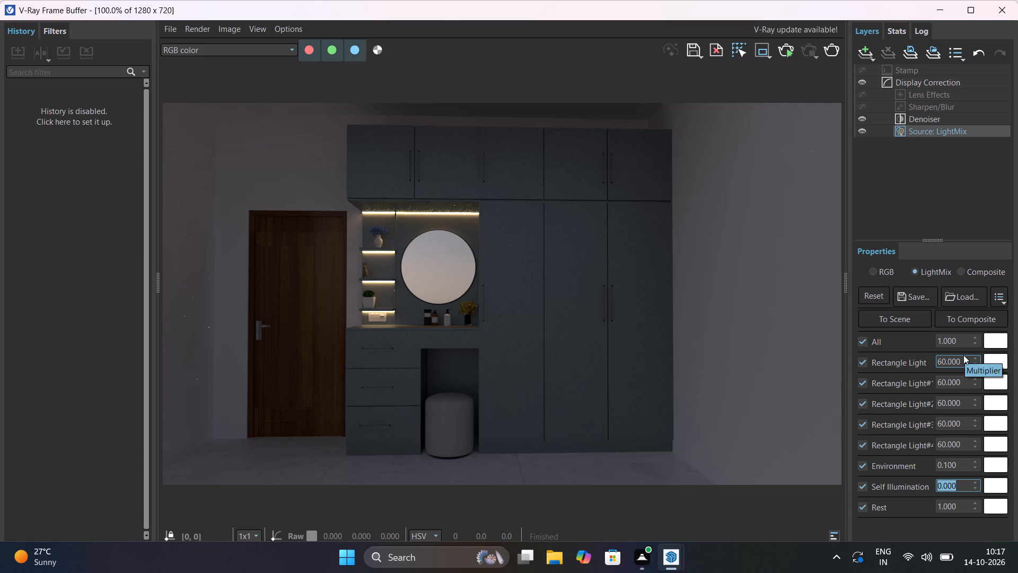
scroll(963, 355, "up", 3)
scroll(963, 355, "down", 3)
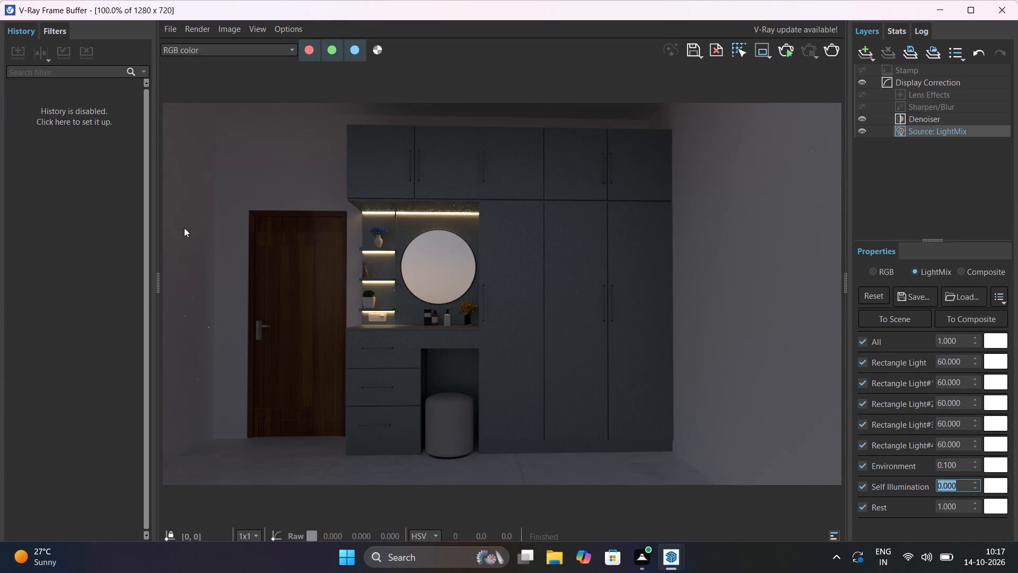
Narrow the V-Ray Frame Buffer window and move it aside to uncover the SketchUp model and its V-Ray tools.
left_click_drag(677, 8, 686, 74)
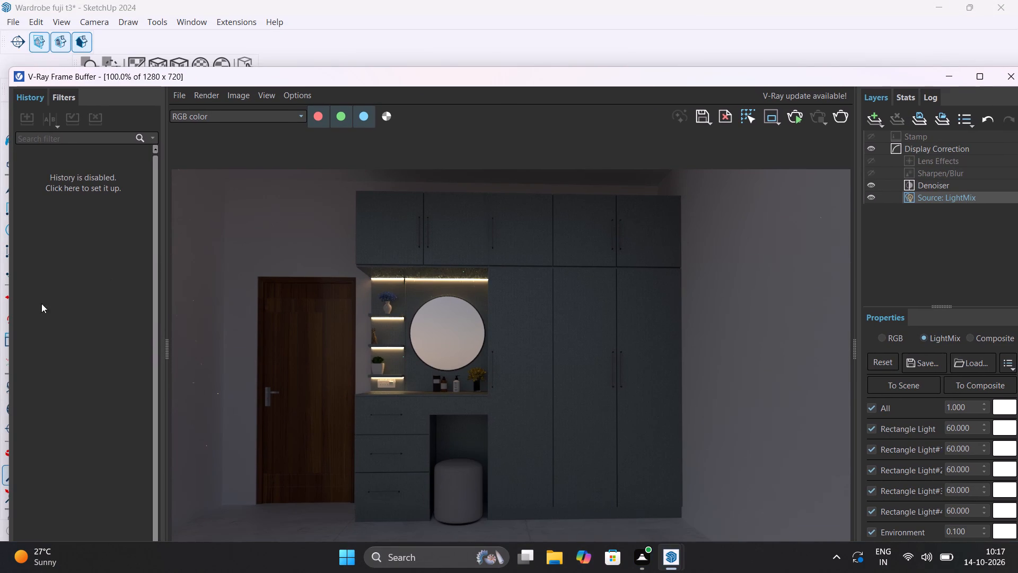
left_click(10, 328)
left_click_drag(13, 291, 121, 305)
left_click_drag(6, 278, 459, 290)
left_click_drag(831, 77, 829, 166)
Open the V-Ray Asset Editor and show the settings of the Manhattan Creative Coating ML 1016B 24.75cm material.
left_click(750, 117)
left_click_drag(806, 93, 212, 83)
scroll(324, 355, "down", 6)
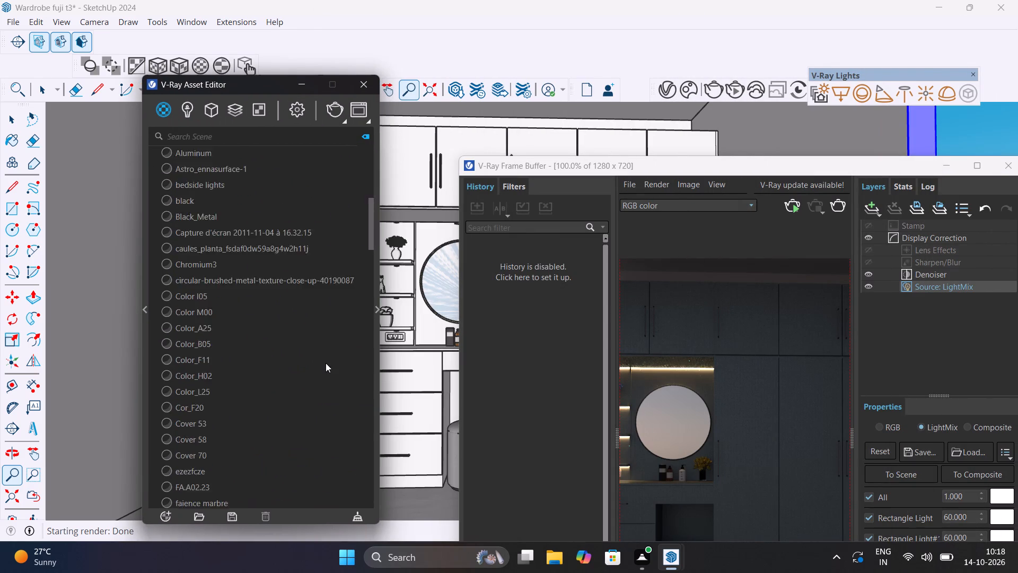
scroll(326, 362, "down", 7)
scroll(326, 362, "down", 20)
scroll(326, 362, "down", 3)
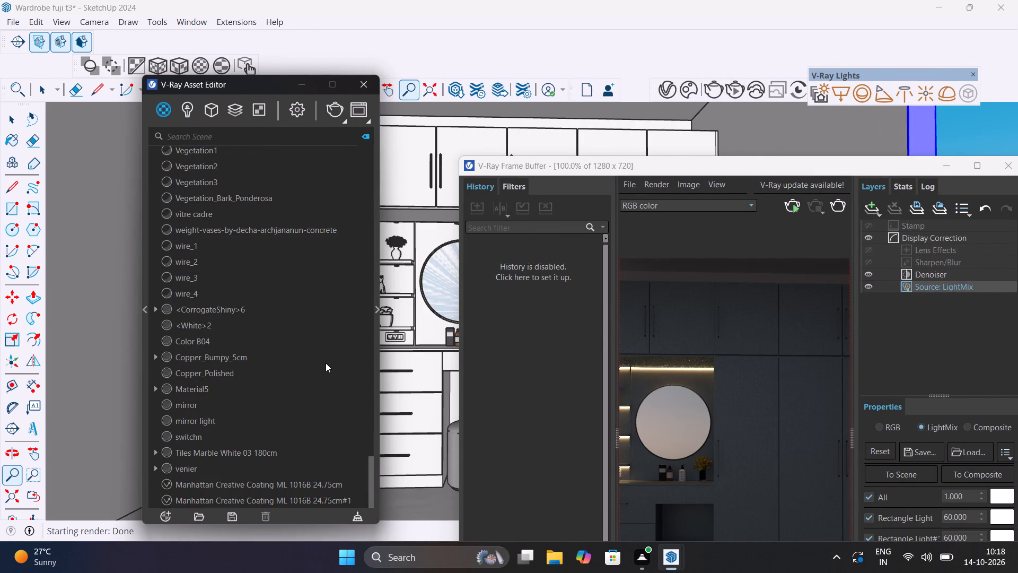
scroll(326, 362, "down", 18)
left_click(324, 486)
left_click(378, 308)
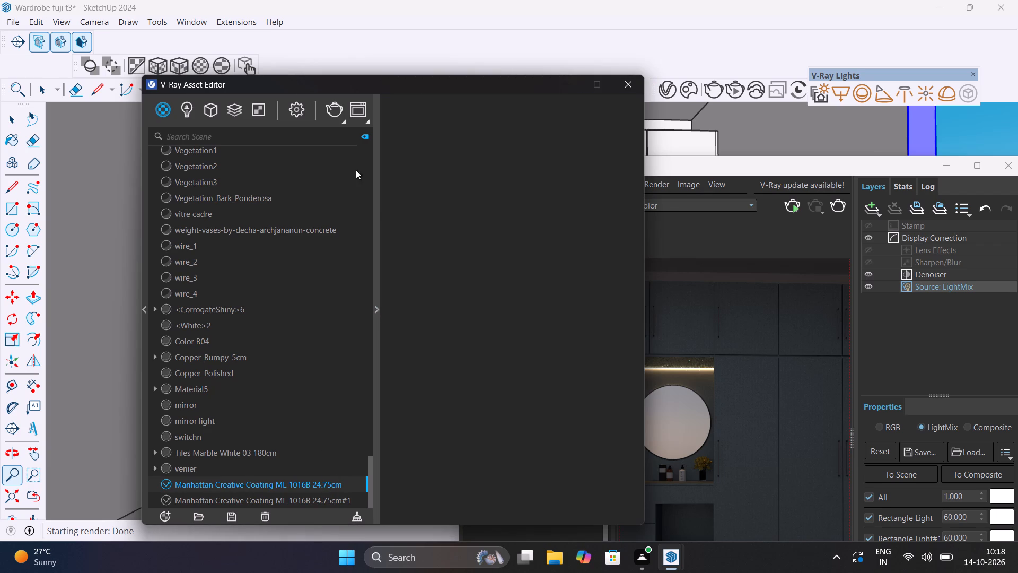
left_click_drag(423, 82, 321, 50)
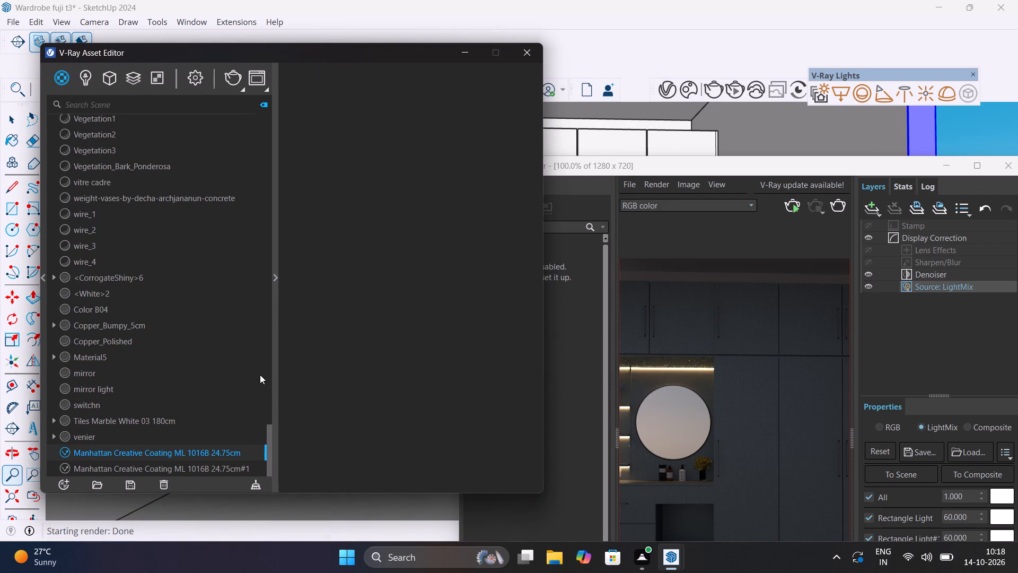
left_click(234, 467)
left_click(230, 466)
left_click(200, 467)
left_click(200, 468)
scroll(195, 412, "down", 2)
scroll(195, 412, "up", 2)
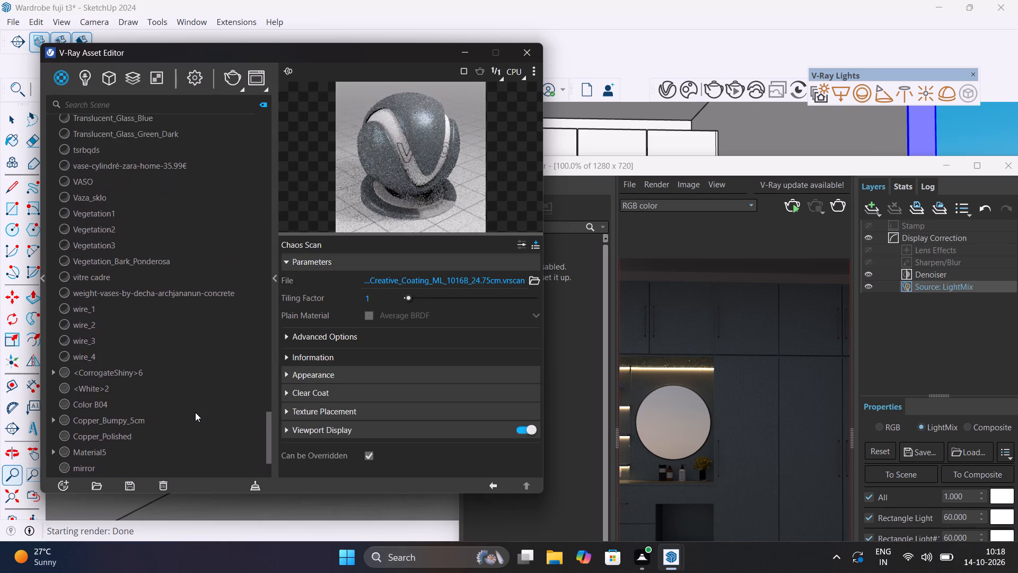
scroll(195, 412, "down", 4)
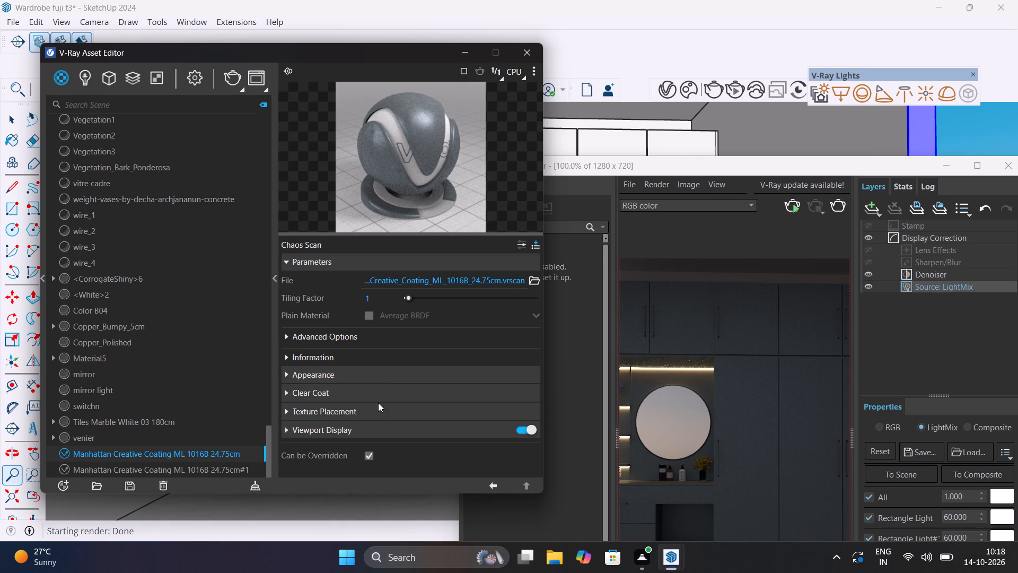
Examine the coating material's Advanced Options, Information, Appearance and Texture Placement settings.
left_click(383, 341)
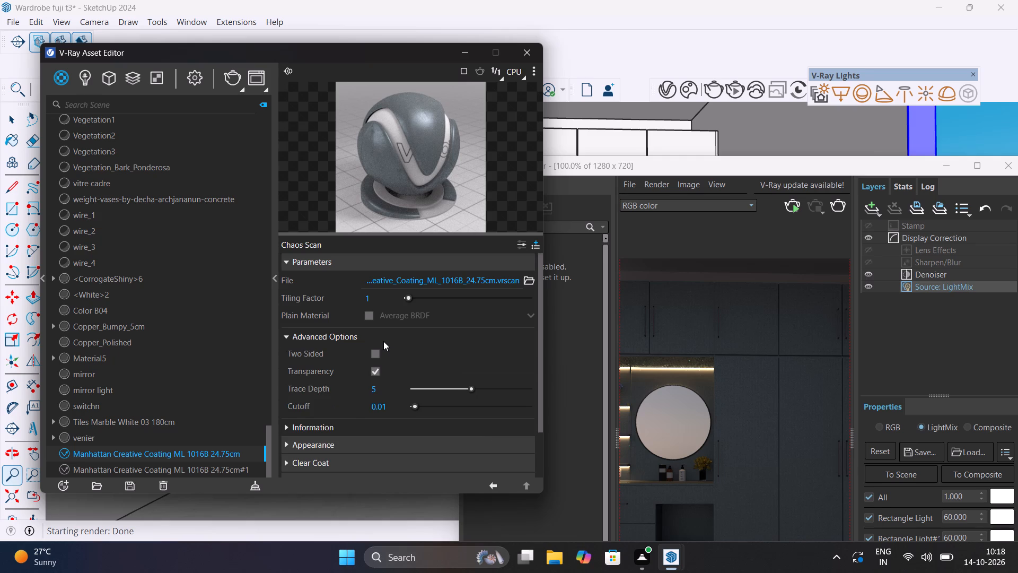
left_click(383, 341)
left_click(380, 359)
left_click(380, 359)
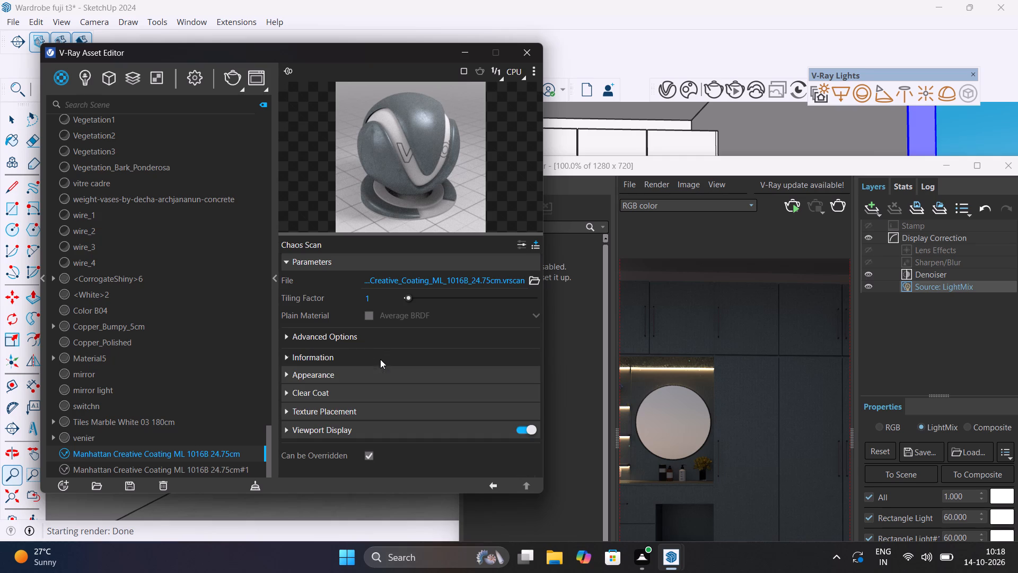
left_click(378, 372)
scroll(416, 480, "down", 2)
scroll(415, 433, "down", 4)
left_click(358, 420)
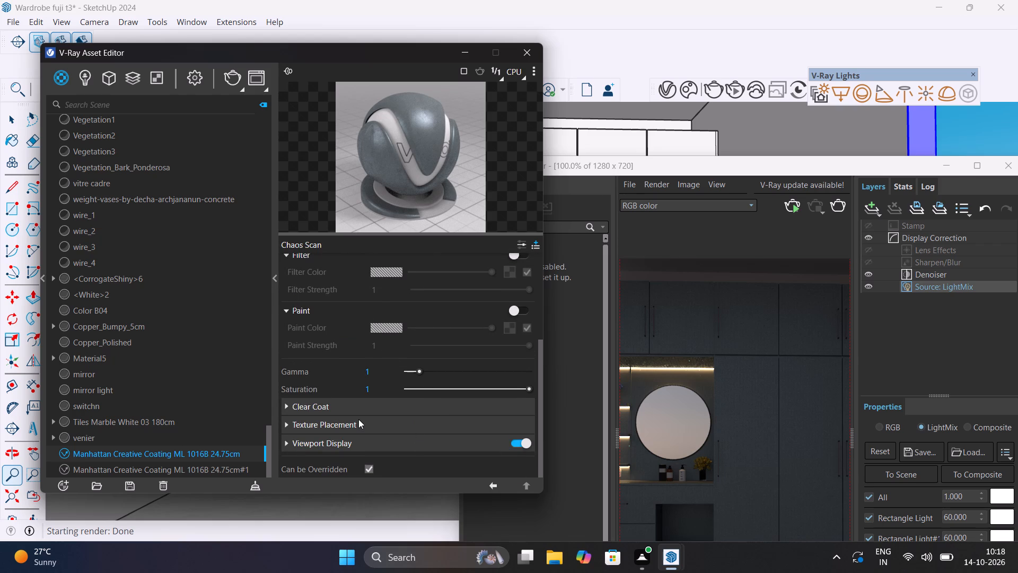
scroll(372, 416, "down", 4)
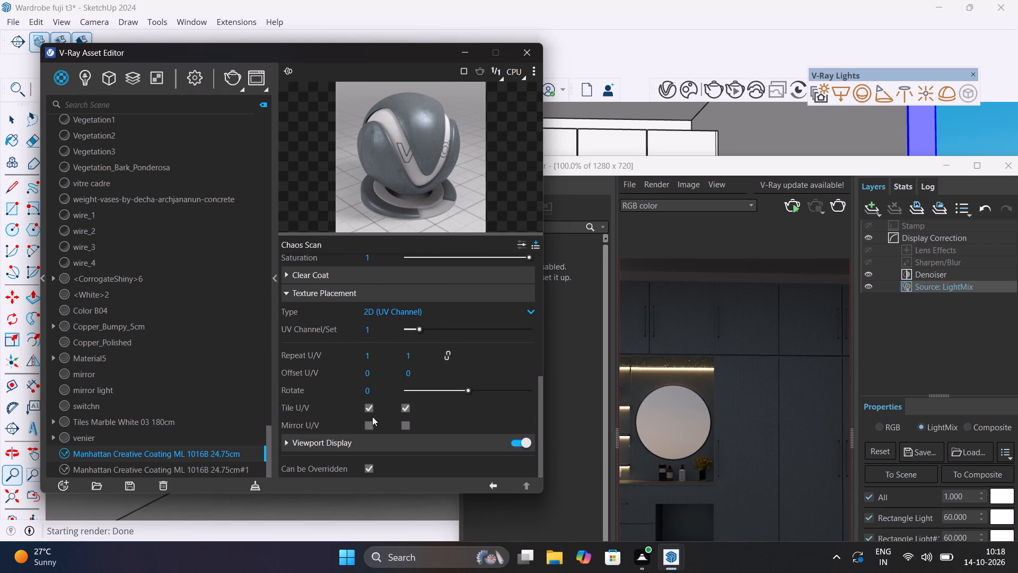
scroll(372, 416, "up", 1)
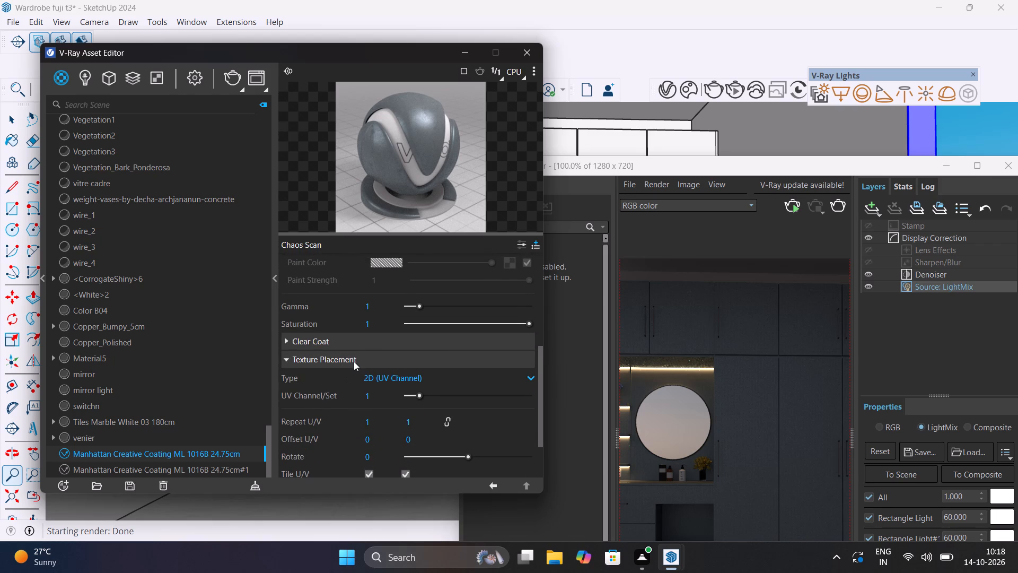
left_click(354, 361)
scroll(372, 371, "down", 1)
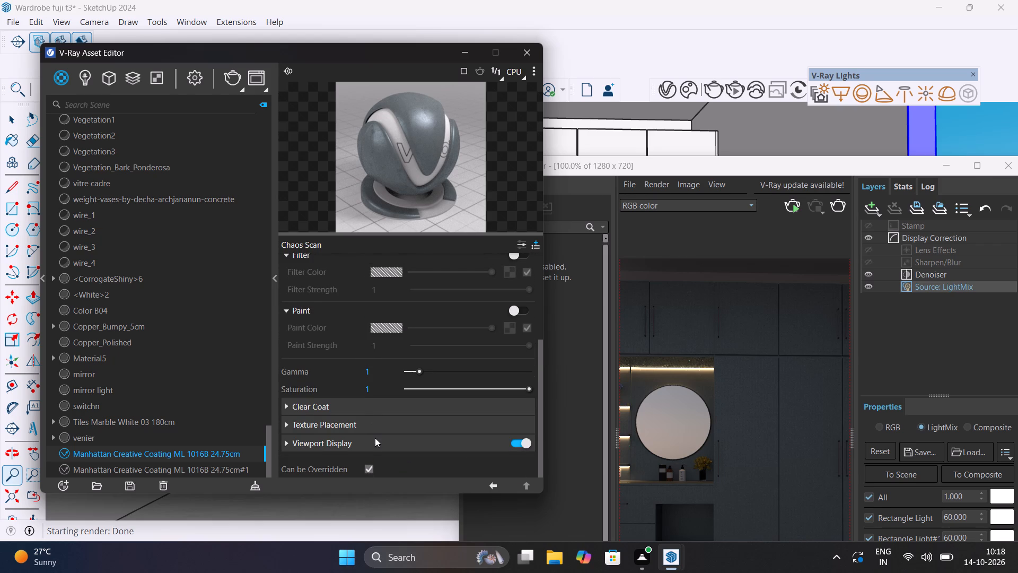
scroll(375, 411, "down", 3)
scroll(375, 411, "up", 3)
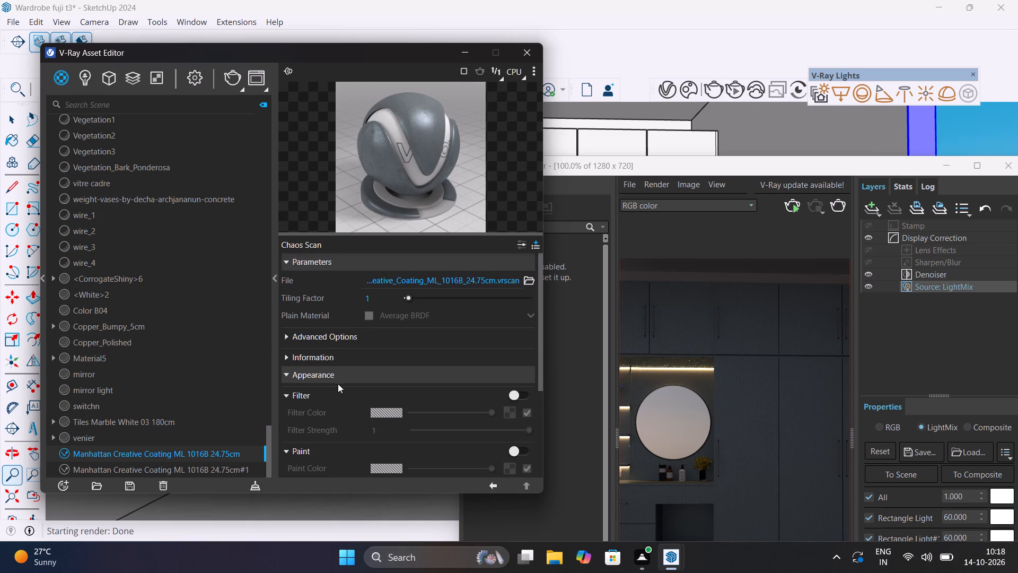
left_click(343, 376)
scroll(367, 375, "up", 2)
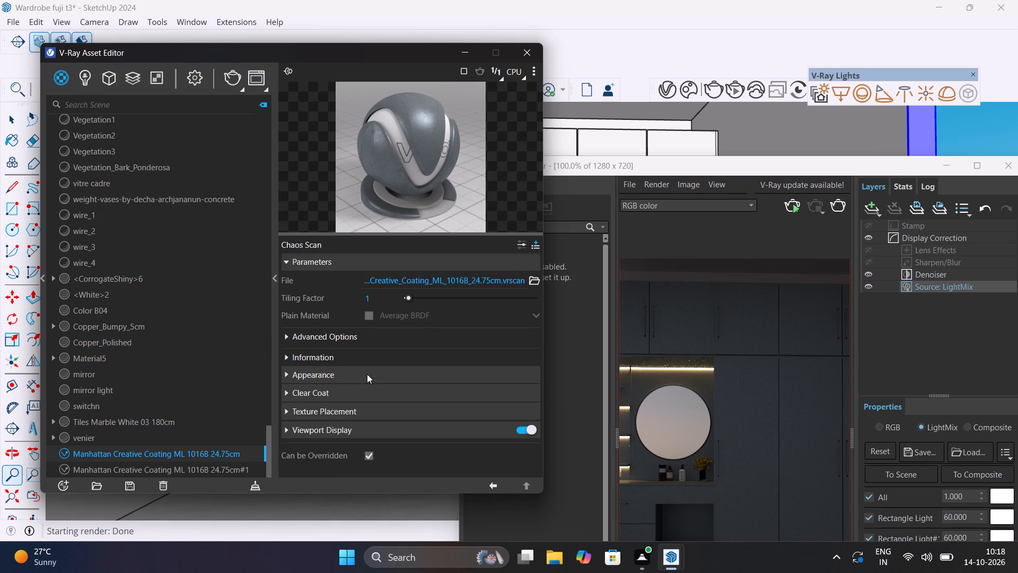
Raise the coating material's Tiling Factor through 12 and 42 to 85.
left_click(422, 296)
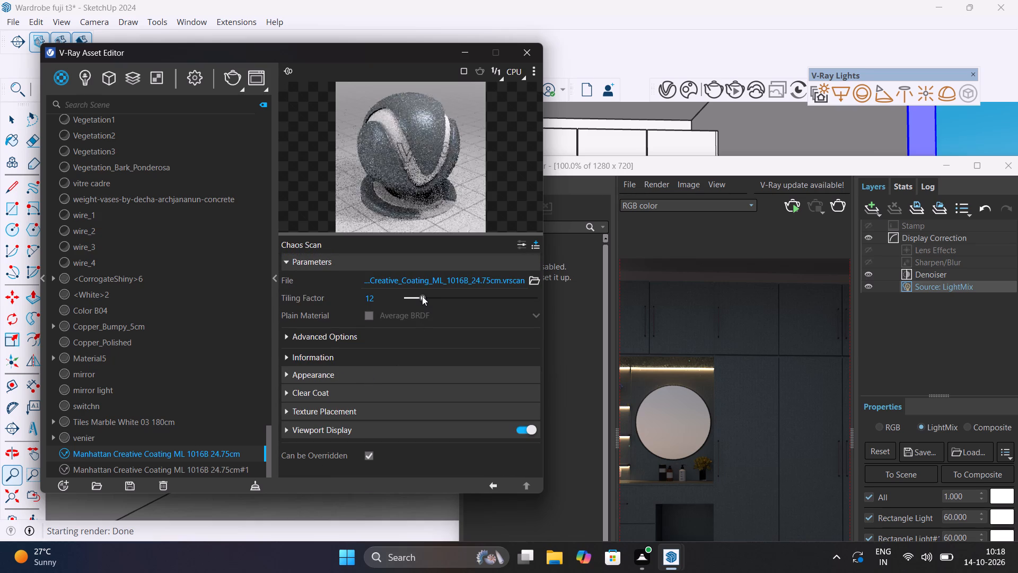
left_click(447, 294)
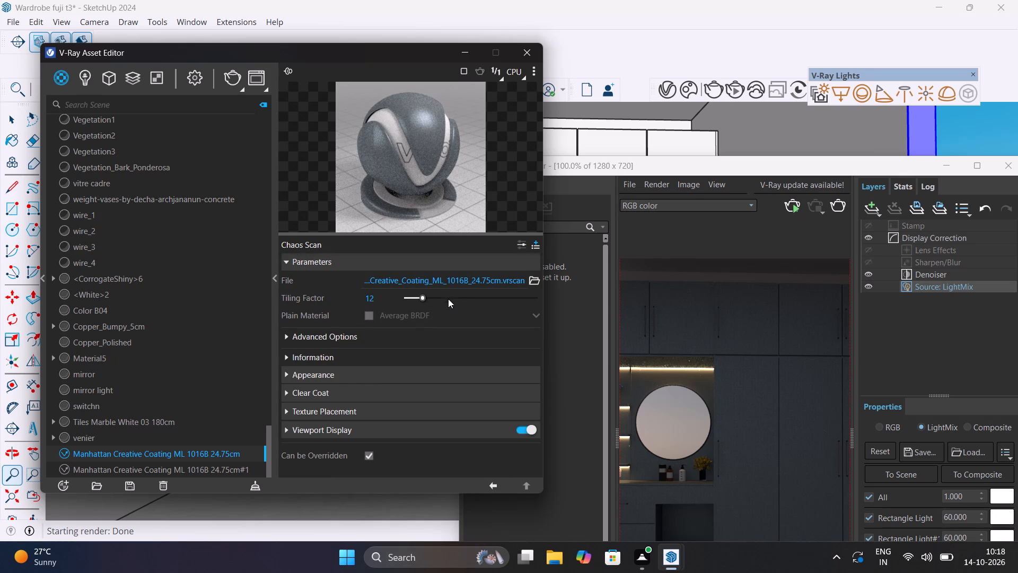
left_click(461, 296)
left_click_drag(461, 296, 461, 296)
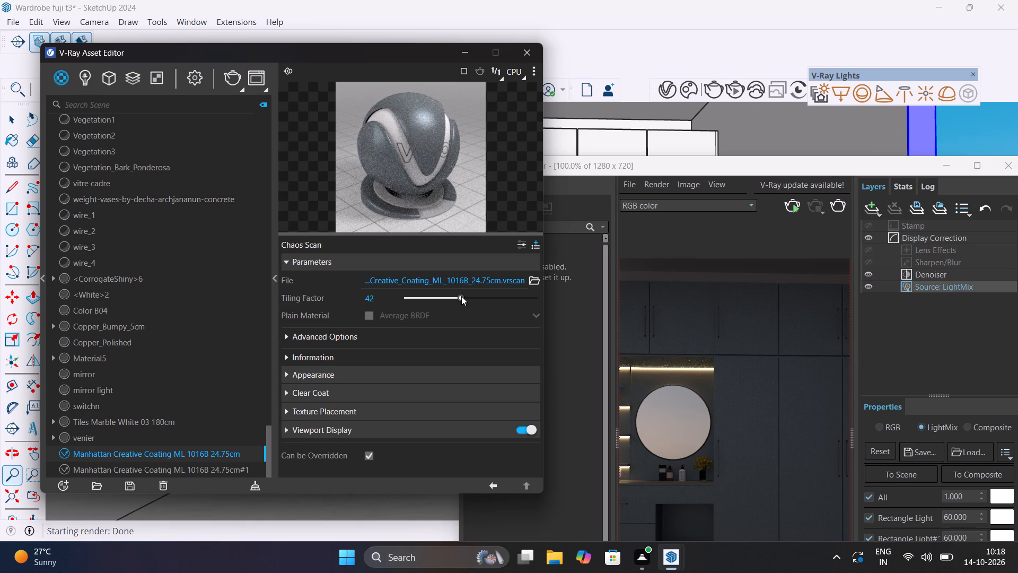
left_click_drag(461, 296, 515, 301)
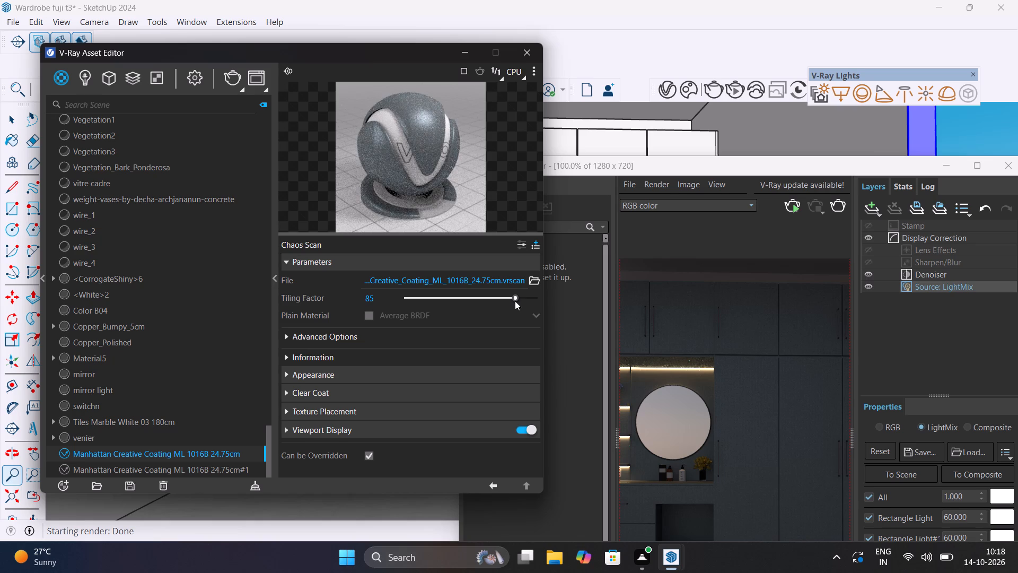
Try a Tiling Factor of 95 on the coating material and bring it down to 71.
left_click_drag(515, 301, 528, 302)
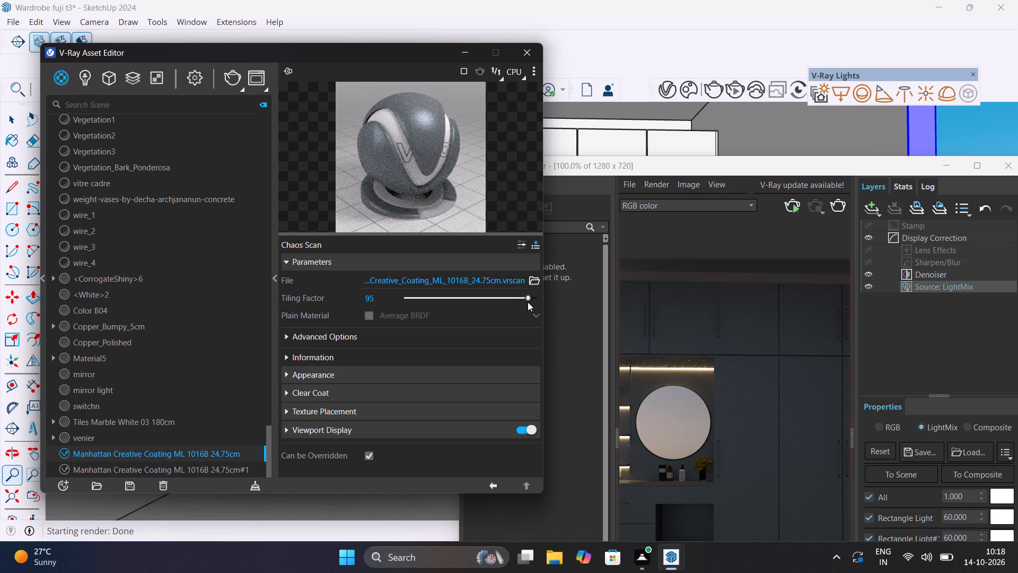
left_click_drag(528, 302, 497, 301)
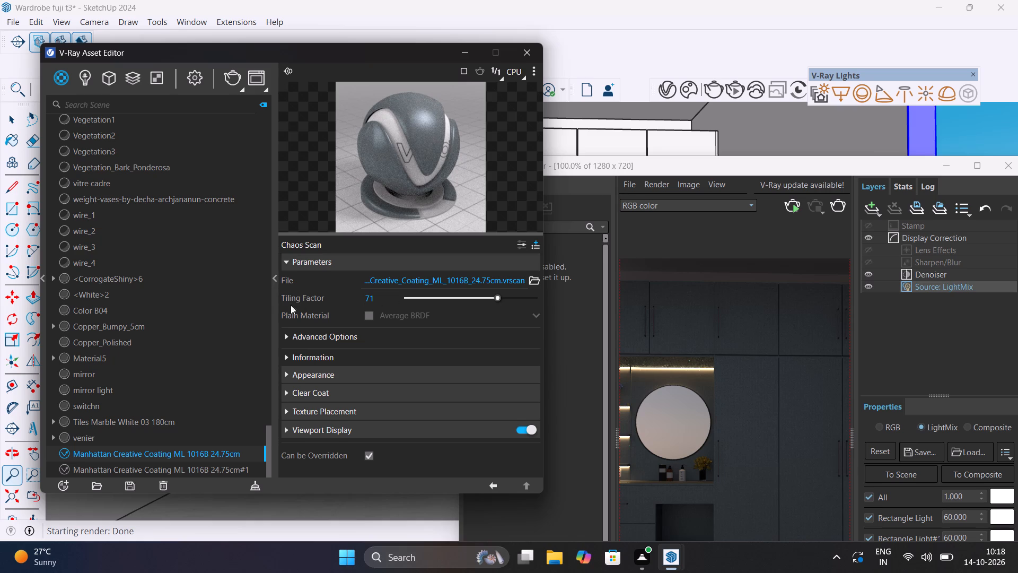
Examine the coating material's Plain Material, Advanced Options, Clear Coat and Texture Placement settings.
left_click(366, 315)
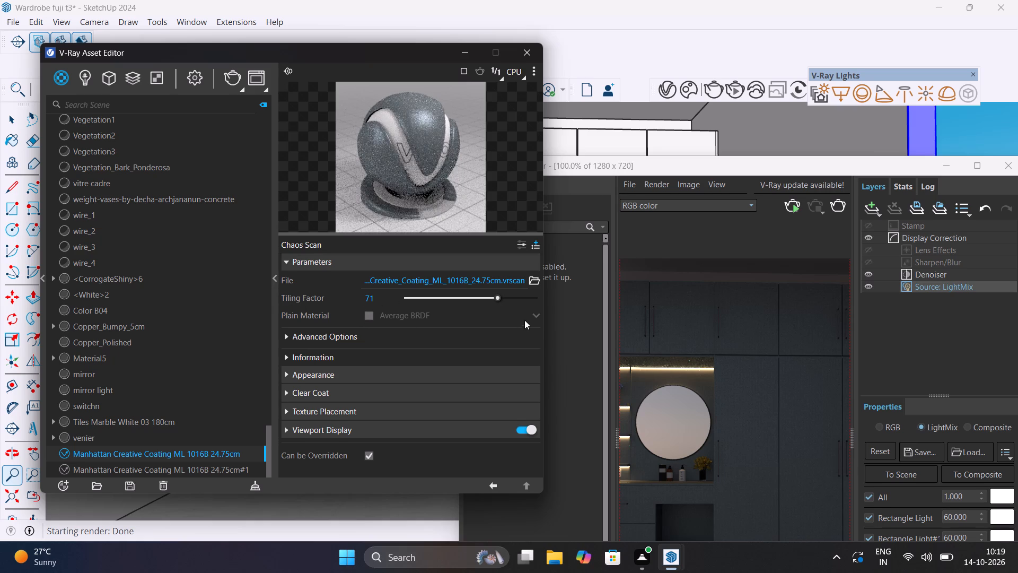
left_click(534, 314)
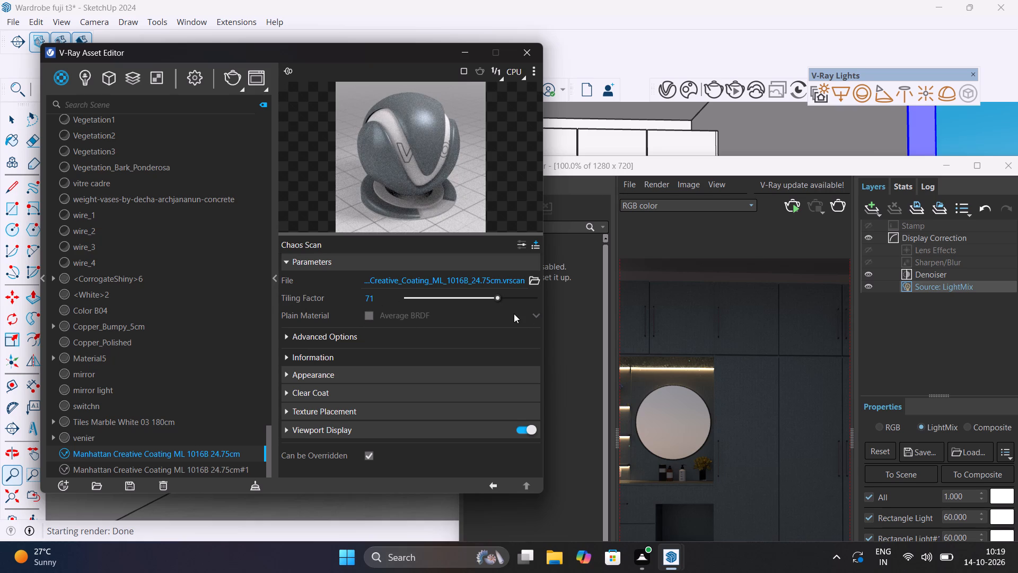
left_click(366, 338)
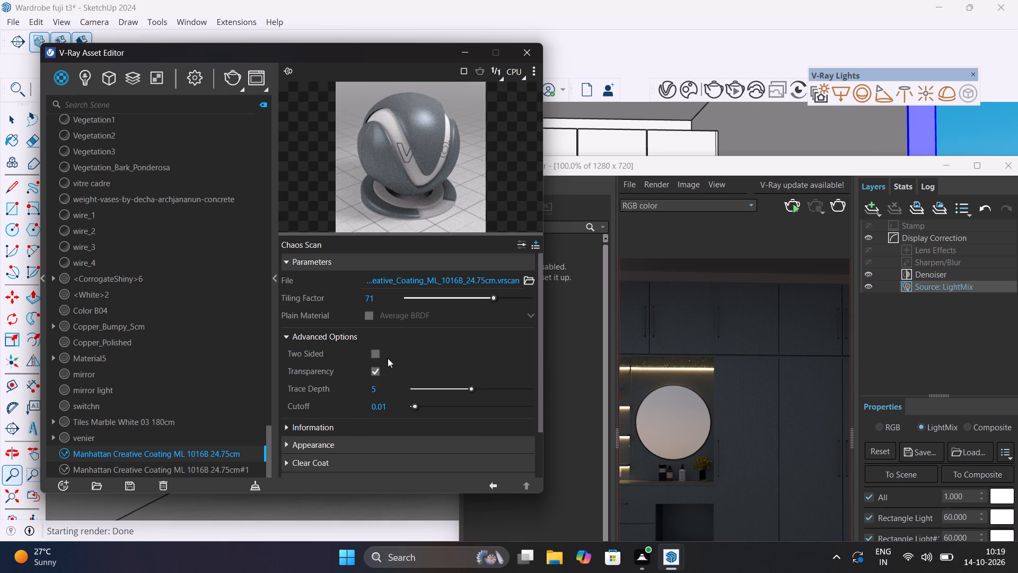
scroll(388, 358, "down", 1)
scroll(388, 358, "up", 1)
left_click(303, 264)
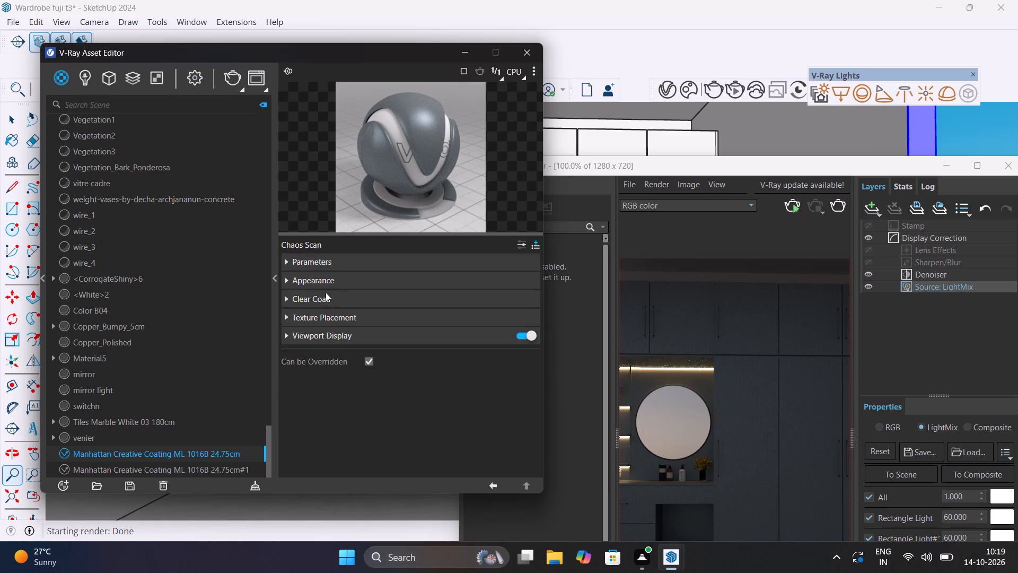
left_click(339, 318)
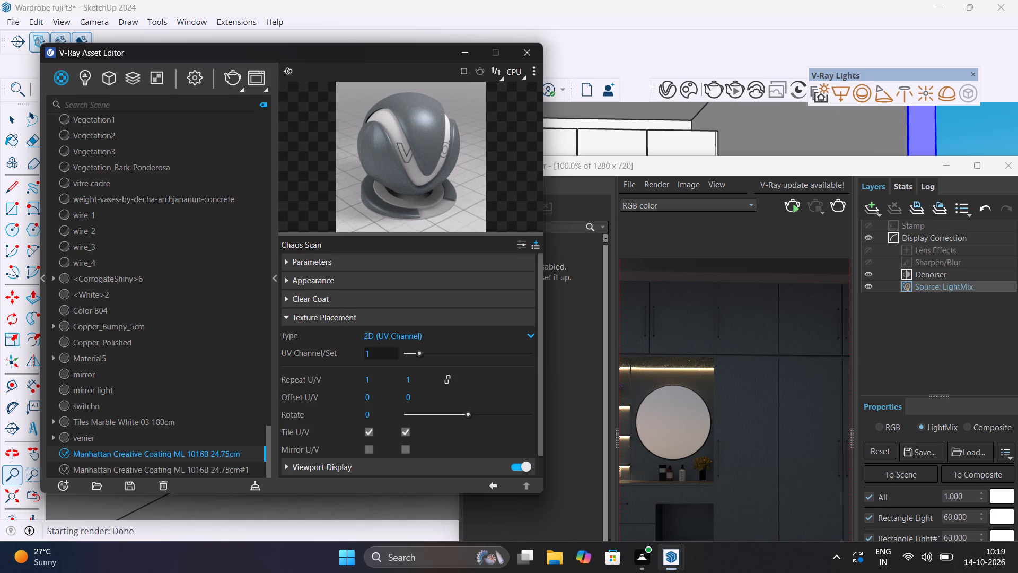
scroll(420, 395, "down", 5)
scroll(420, 395, "up", 4)
left_click(317, 318)
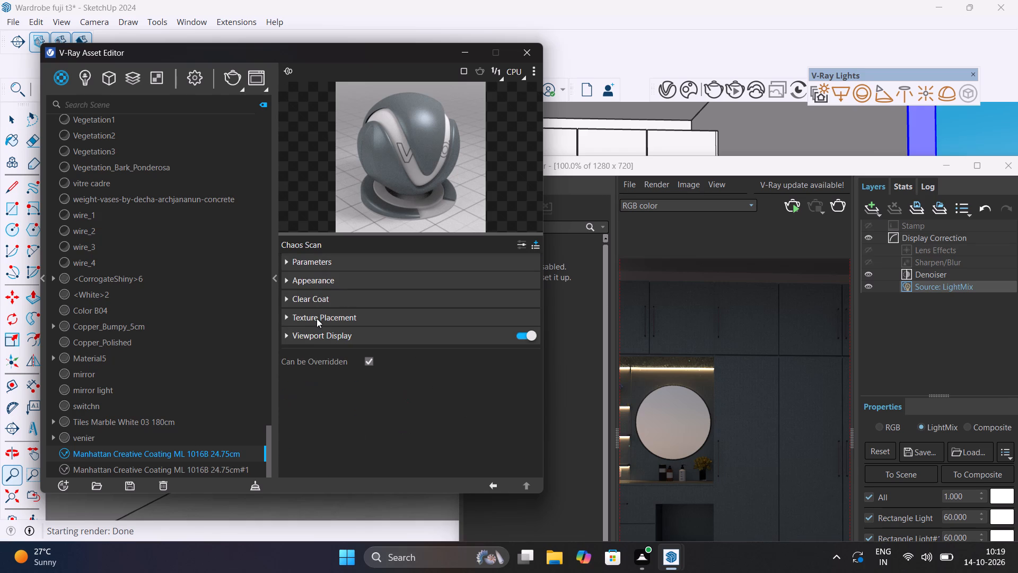
left_click(327, 297)
left_click(327, 297)
Render the room again with V-Ray and enlarge the Frame Buffer window to inspect the whole image.
left_click(227, 75)
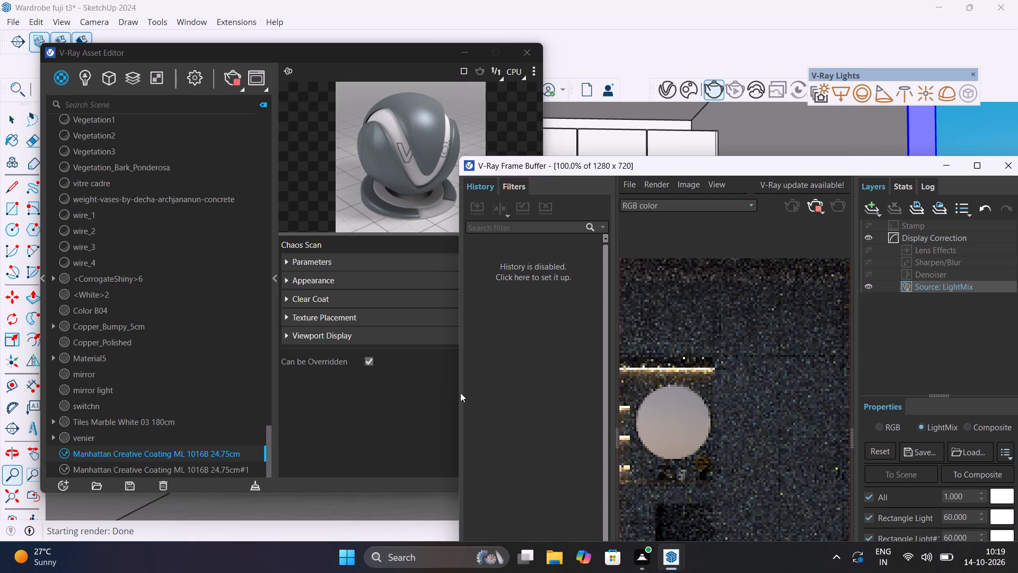
left_click_drag(458, 396, 31, 272)
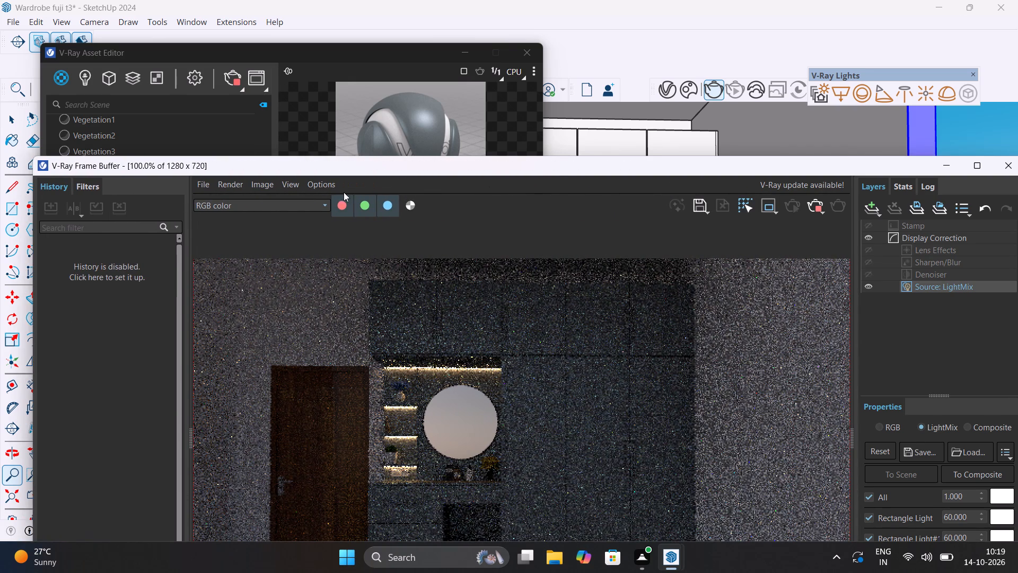
left_click_drag(555, 165, 566, 55)
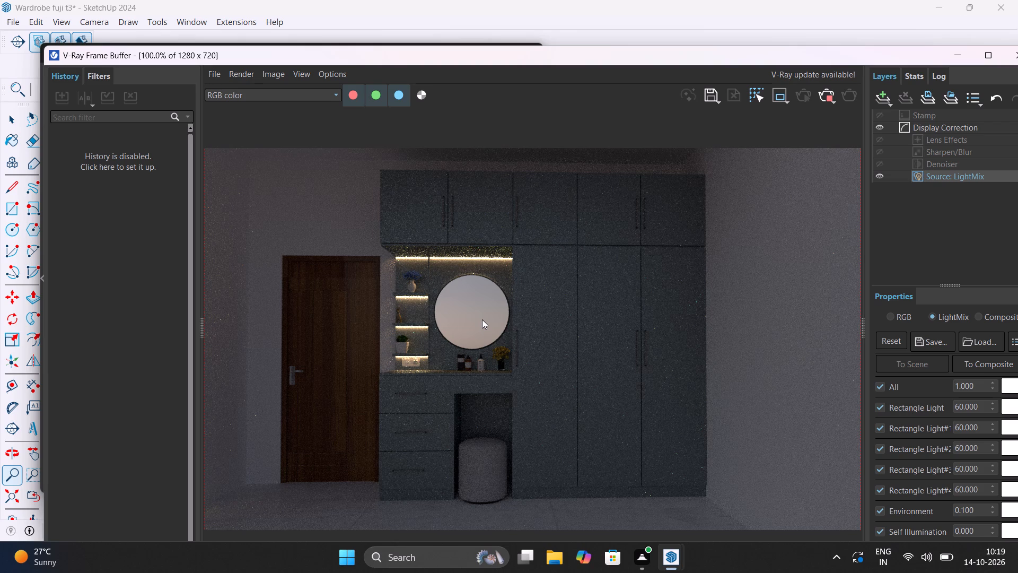
scroll(487, 328, "up", 3)
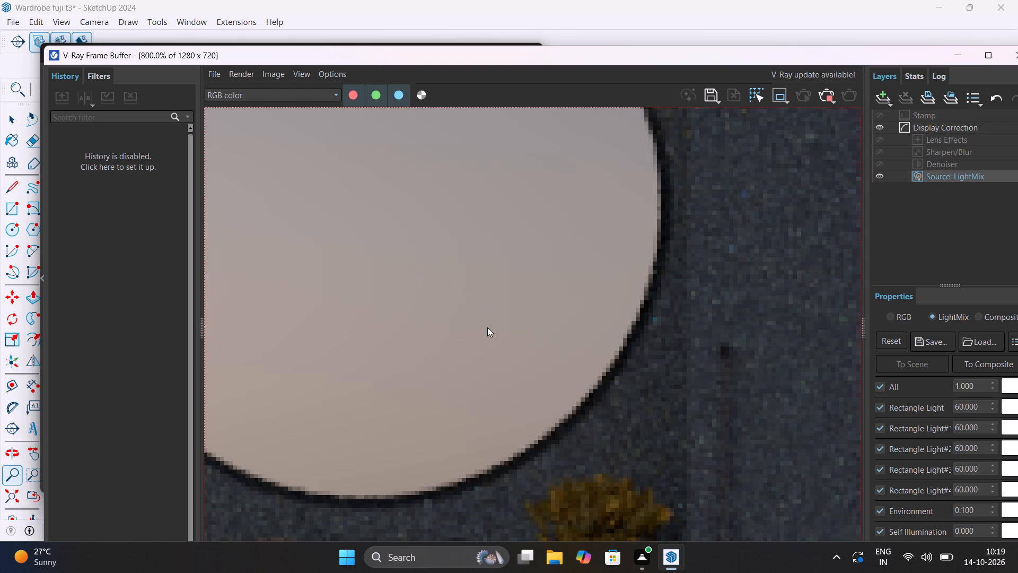
scroll(487, 327, "down", 3)
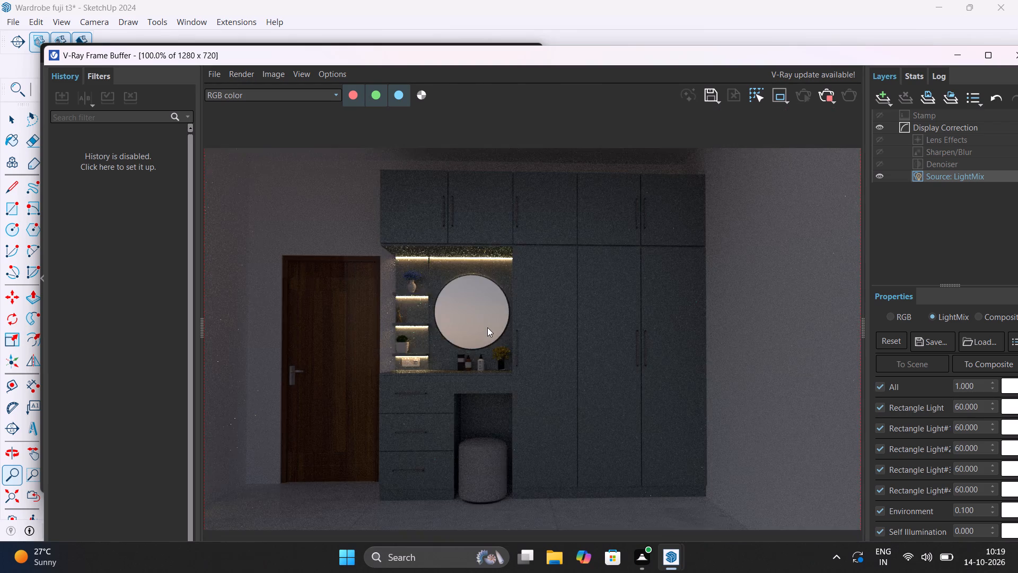
scroll(487, 327, "down", 1)
scroll(487, 327, "up", 1)
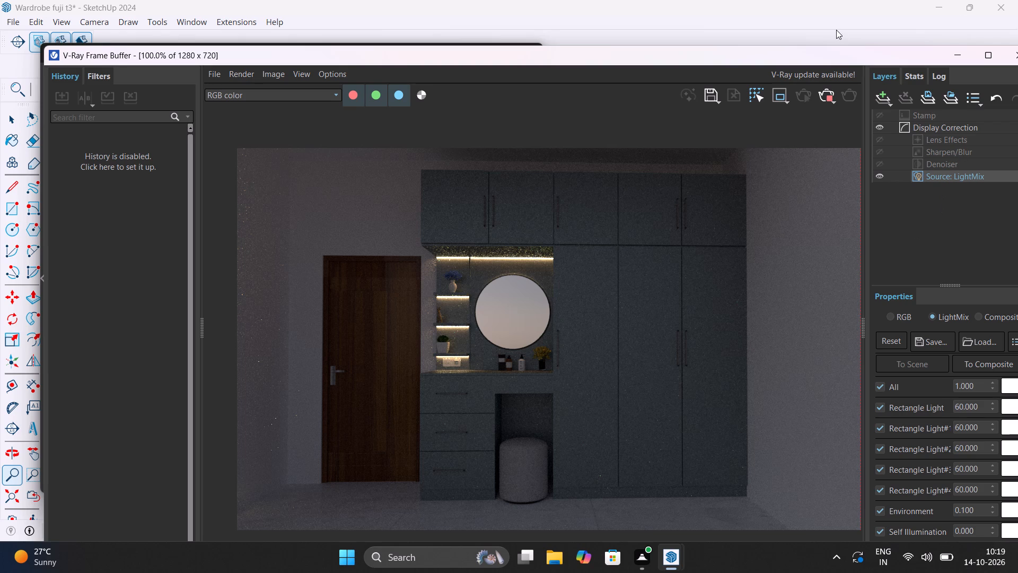
Raise the Display Correction exposure of the render, trying values from 2.834 up to 5.000 and settling on 4.493.
left_click_drag(841, 51, 739, 25)
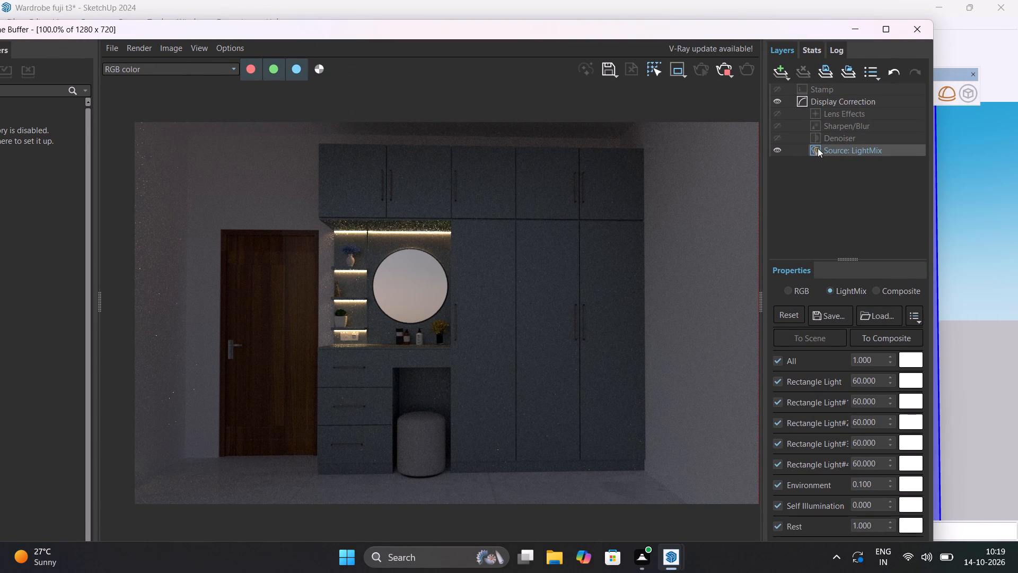
left_click(851, 99)
left_click(867, 333)
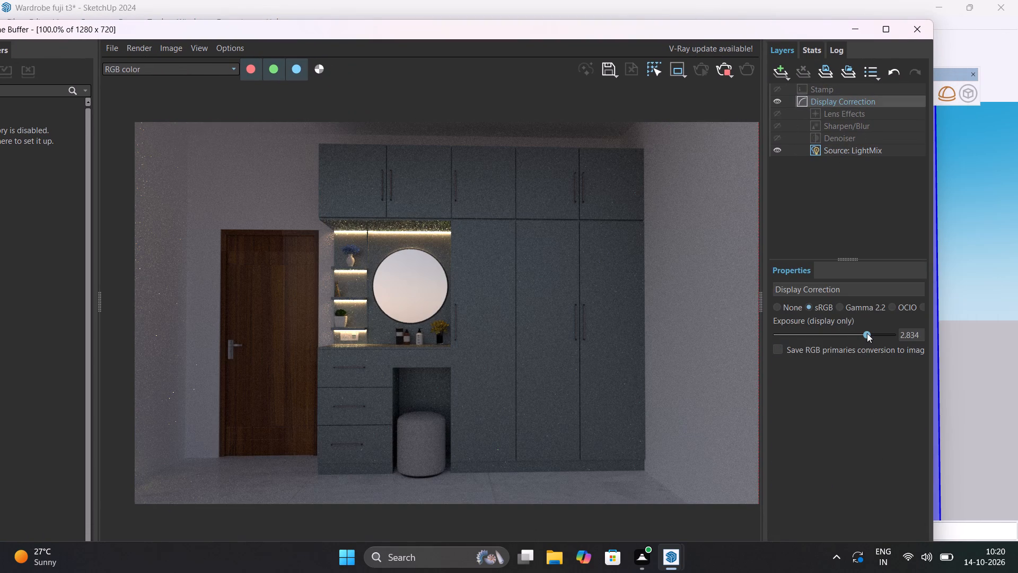
left_click(877, 335)
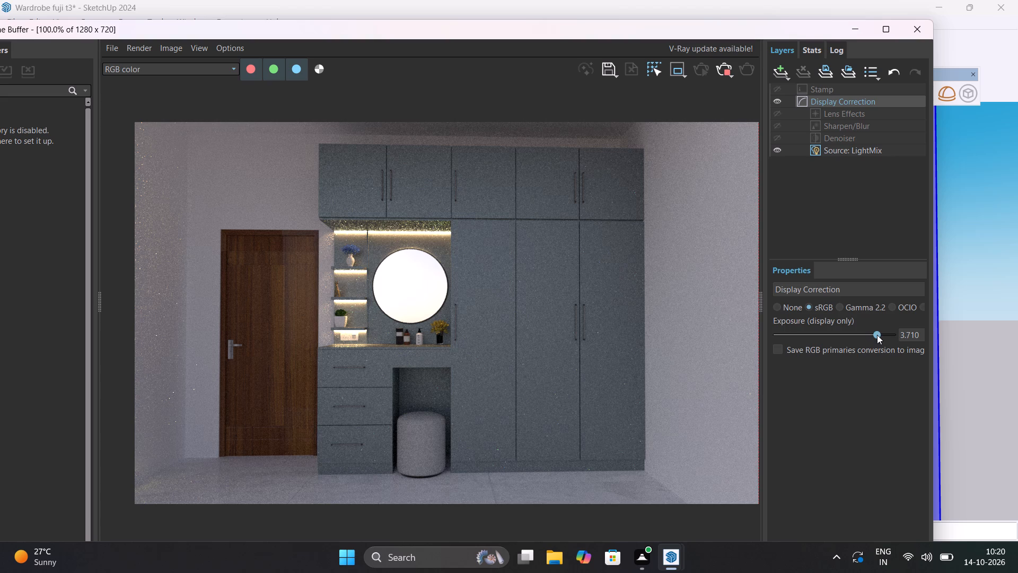
left_click(883, 335)
left_click_drag(892, 335, 899, 336)
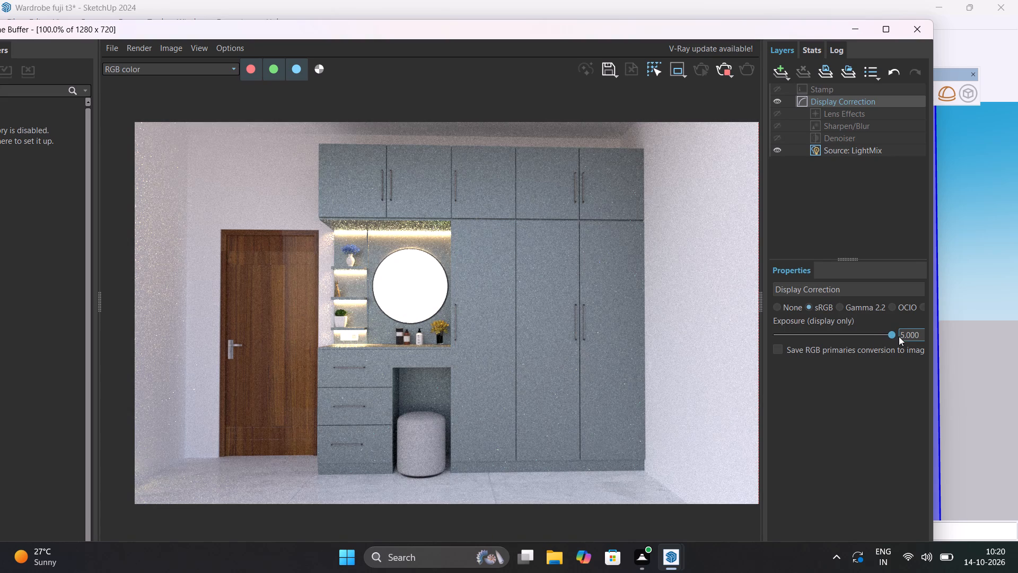
left_click(884, 335)
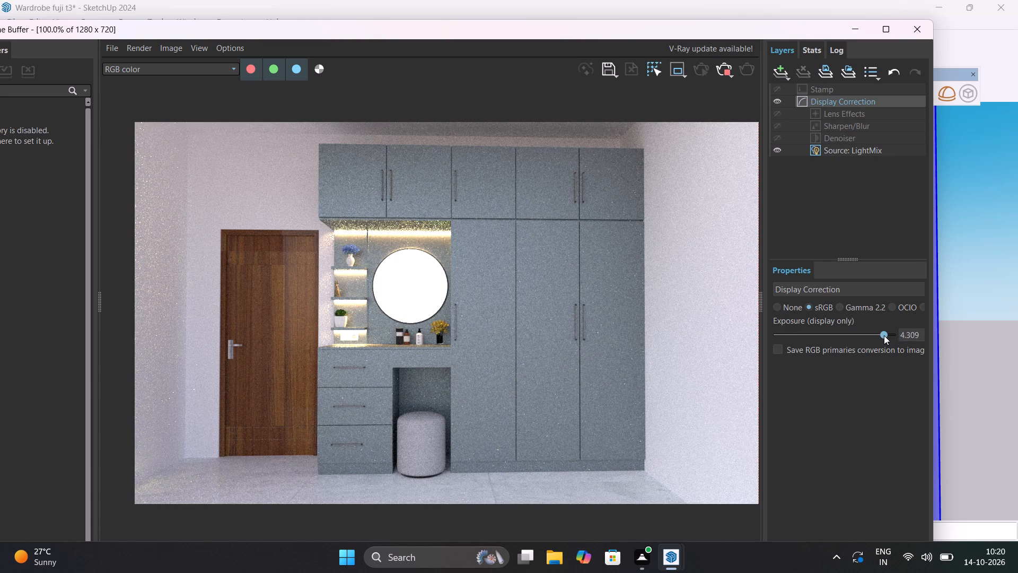
left_click(879, 335)
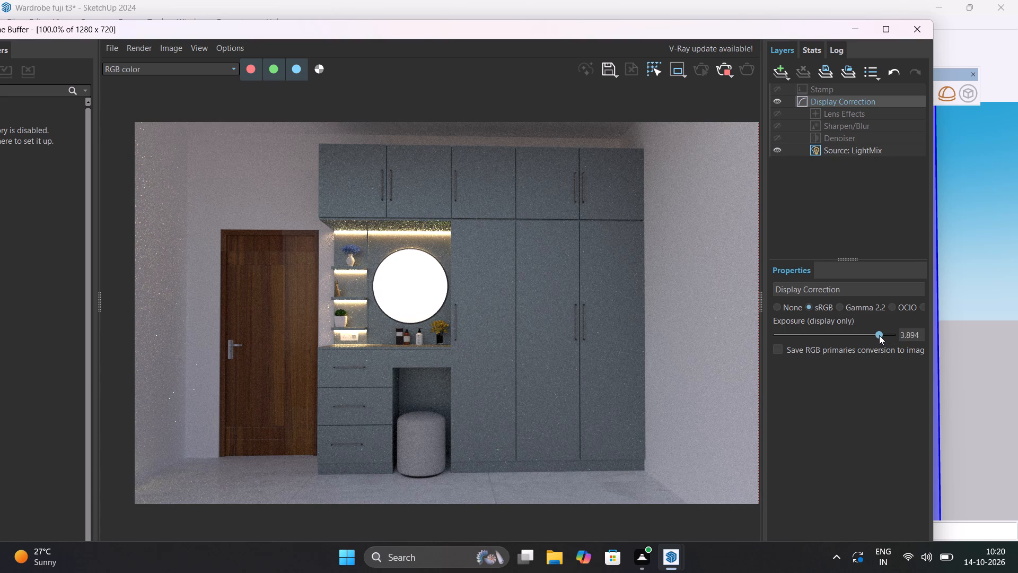
left_click(872, 334)
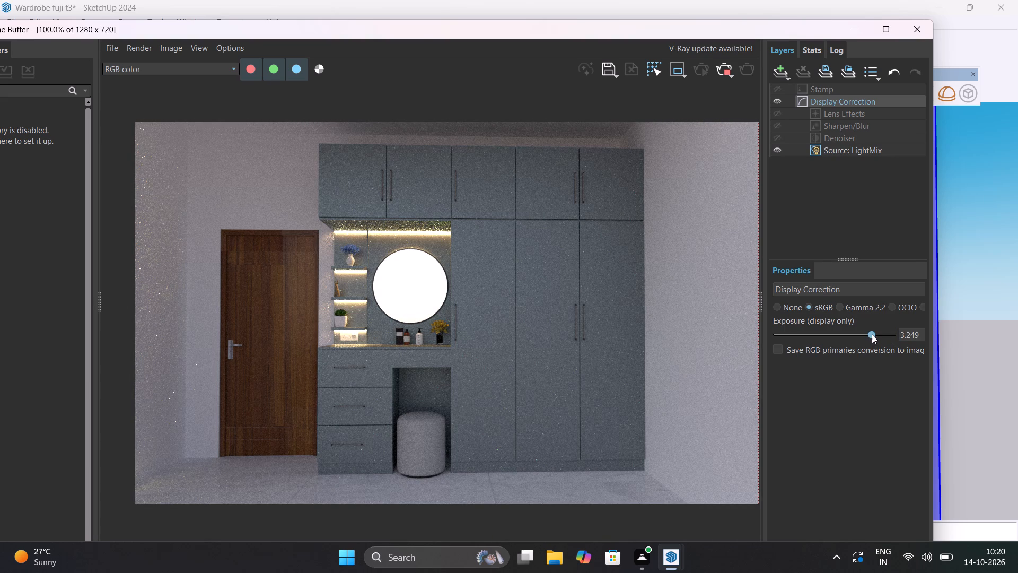
left_click(878, 334)
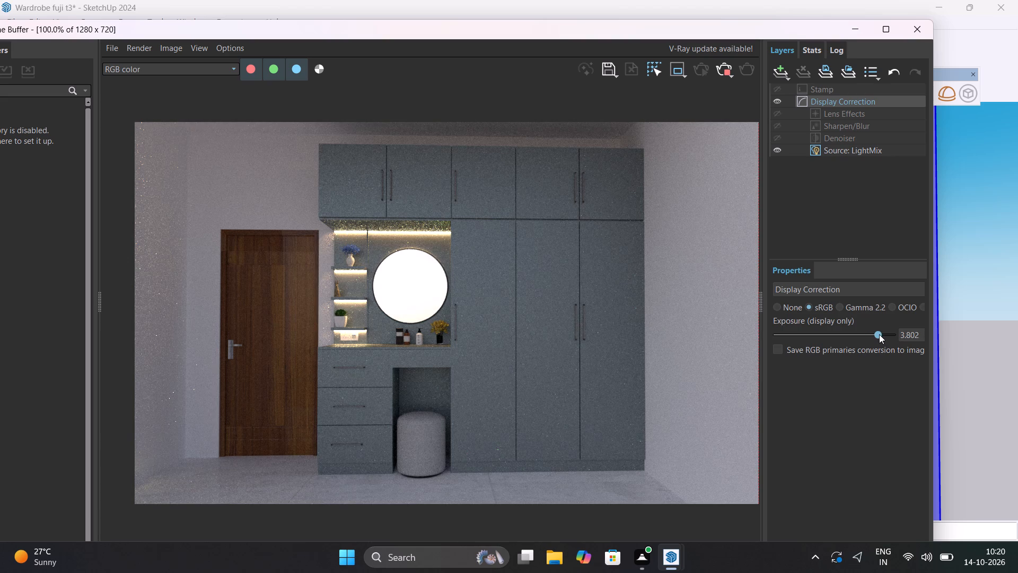
left_click(886, 334)
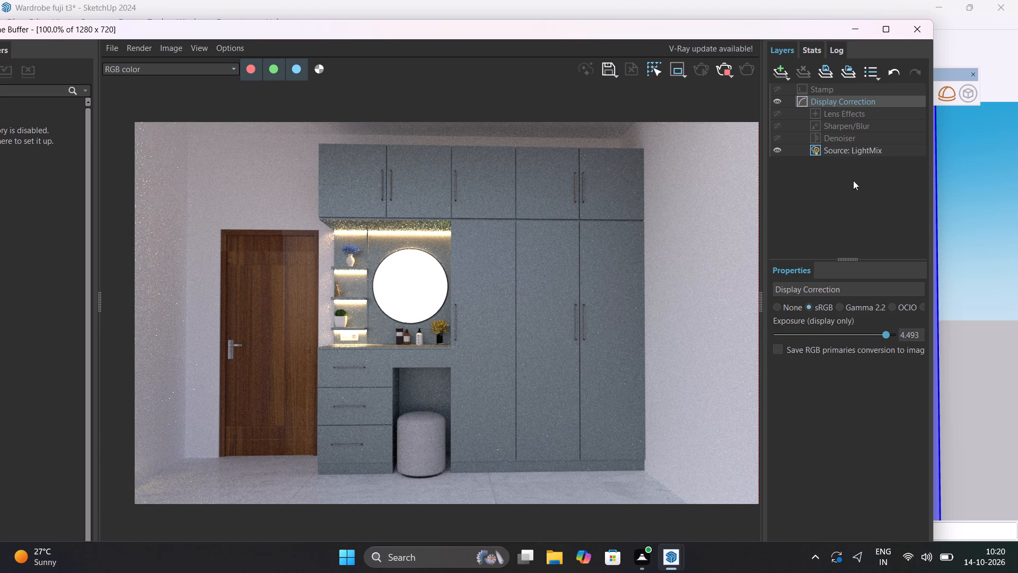
Try a Self Illumination intensity of 1 in the Light Mix and reduce it to 0.1.
left_click(868, 151)
scroll(848, 481, "down", 1)
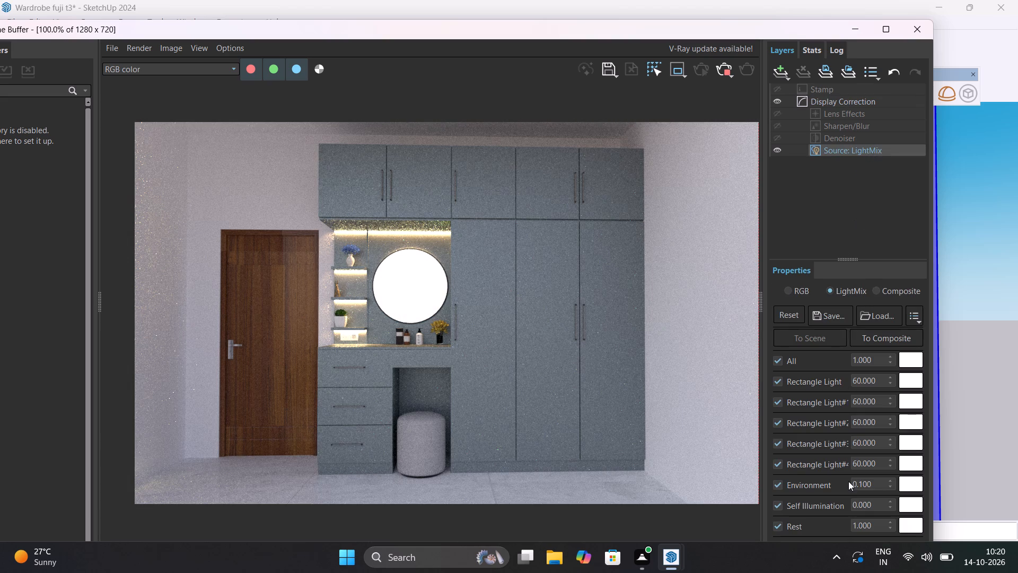
left_click_drag(875, 506, 865, 506)
left_click_drag(865, 506, 846, 506)
key("1")
key("Return")
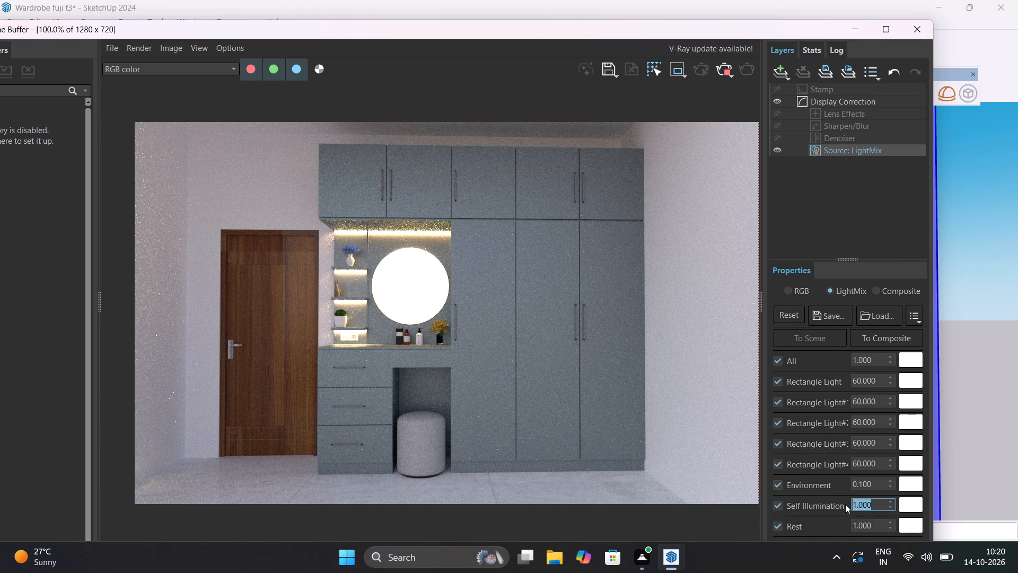
type("0.1")
key("Return")
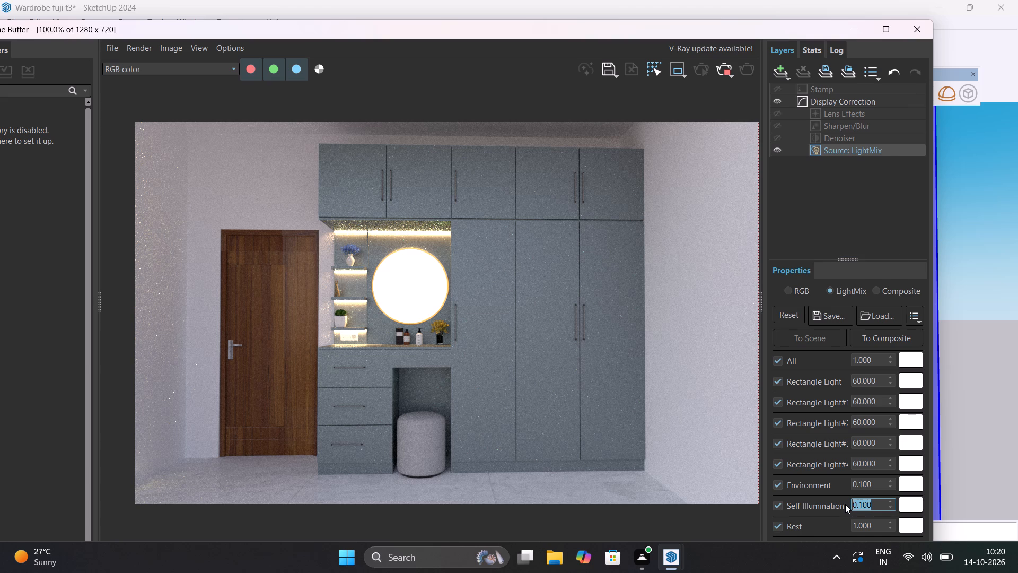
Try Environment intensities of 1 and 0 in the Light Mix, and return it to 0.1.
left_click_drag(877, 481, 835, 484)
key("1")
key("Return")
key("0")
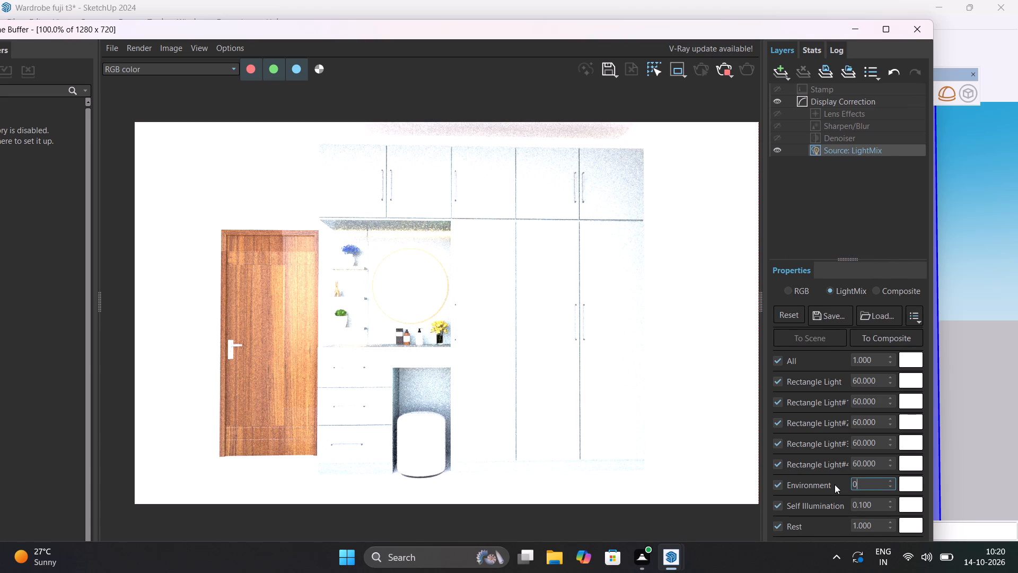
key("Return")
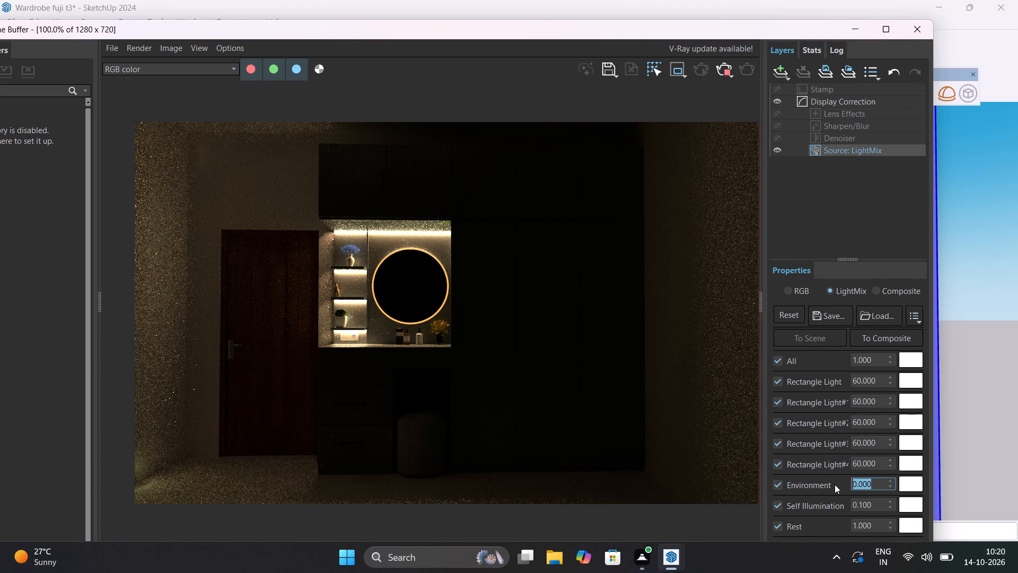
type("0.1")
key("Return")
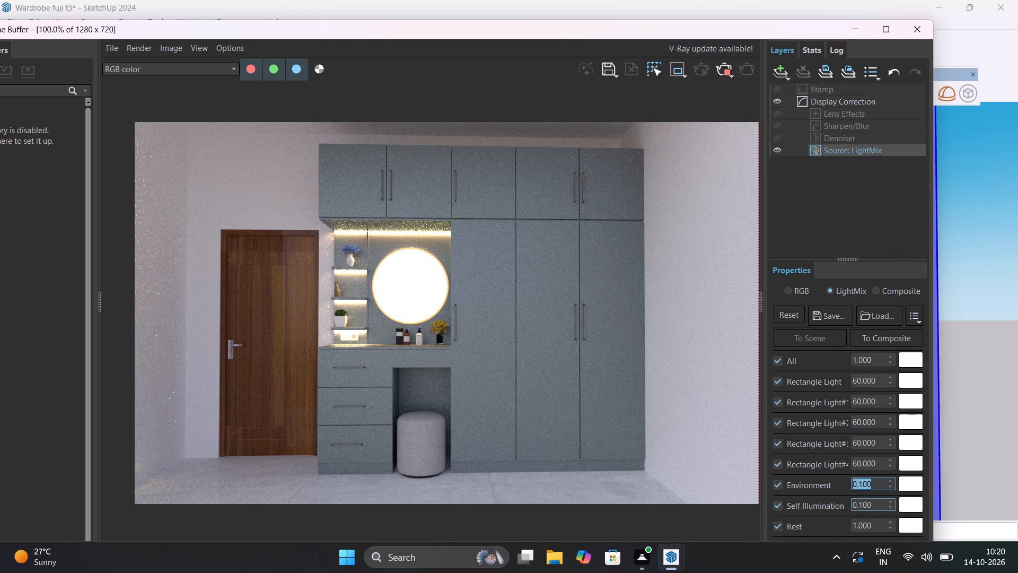
Set the Self Illumination intensity to 0 in the Light Mix and disable that light contribution.
left_click_drag(875, 505, 850, 508)
key("0")
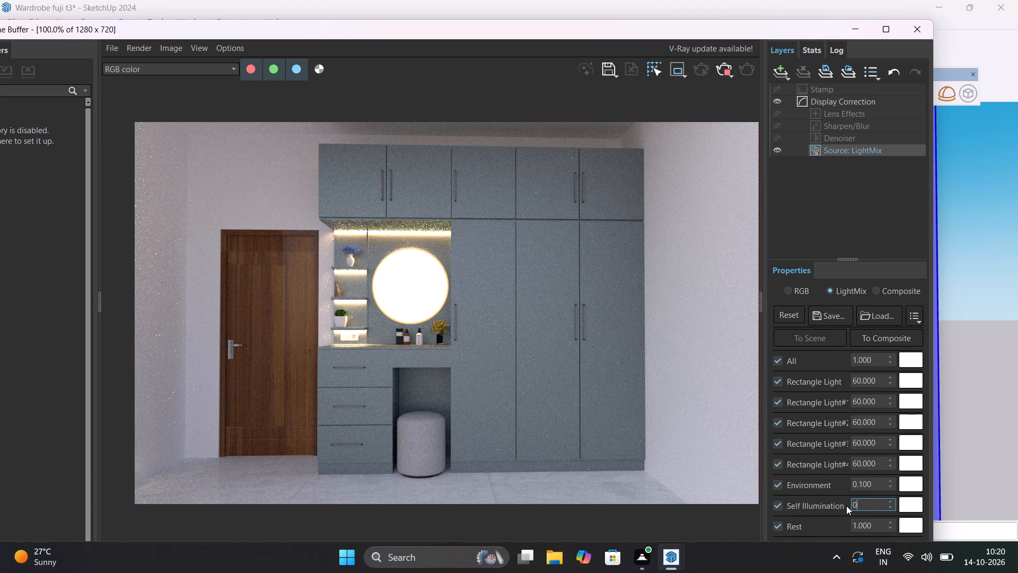
key("Return")
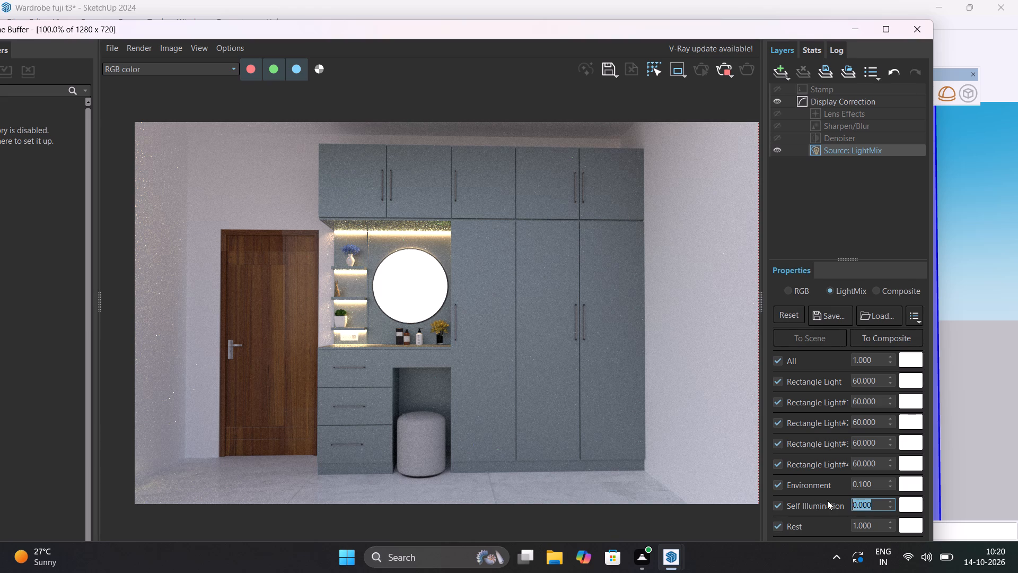
left_click(780, 505)
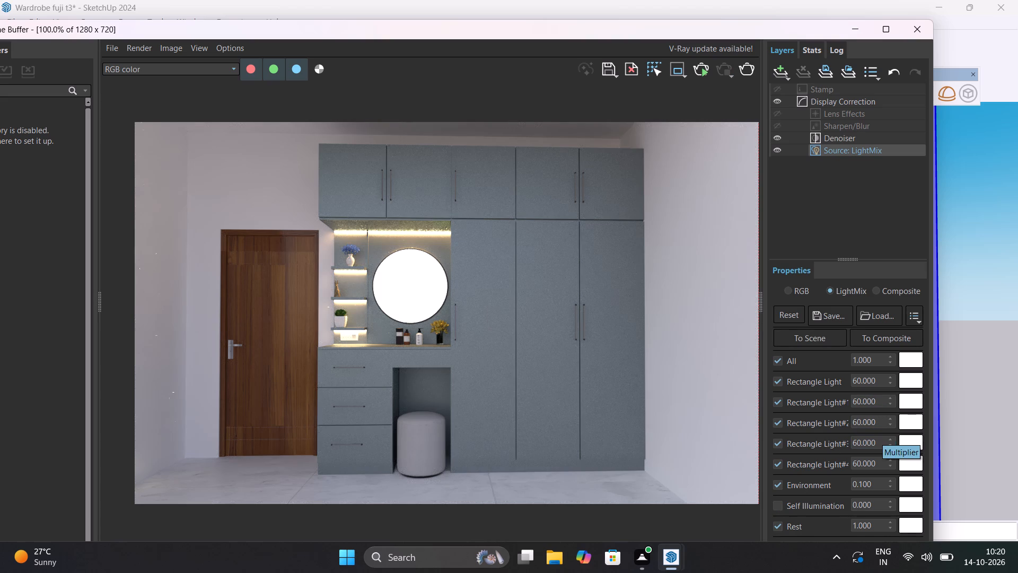
Set the intensity of all five Rectangle Light entries in the Light Mix to 30.
left_click_drag(877, 377, 826, 378)
type("30")
key("Return")
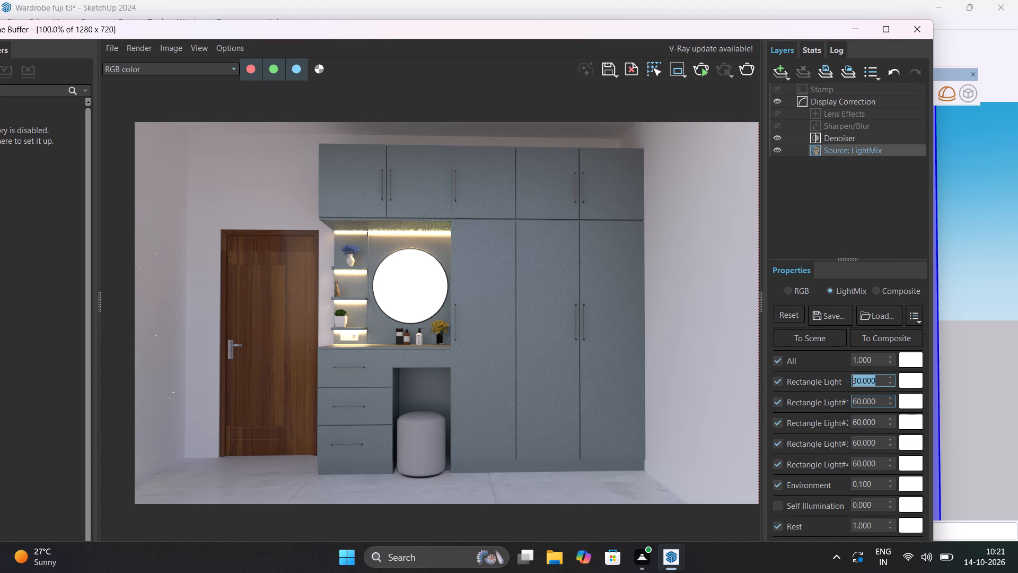
left_click_drag(879, 404, 845, 407)
type("30")
key("Return")
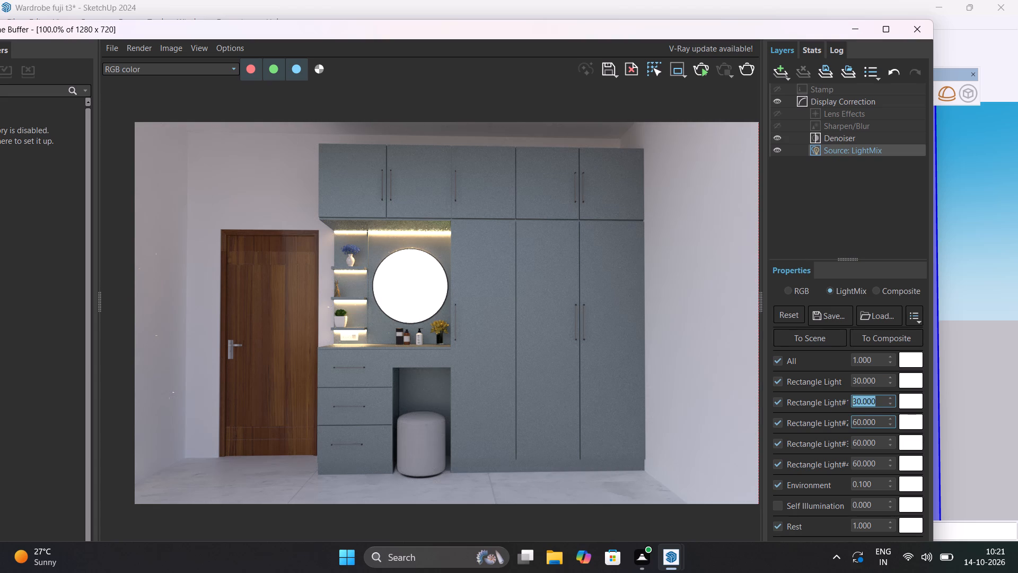
left_click_drag(878, 422, 829, 422)
type("30")
key("Return")
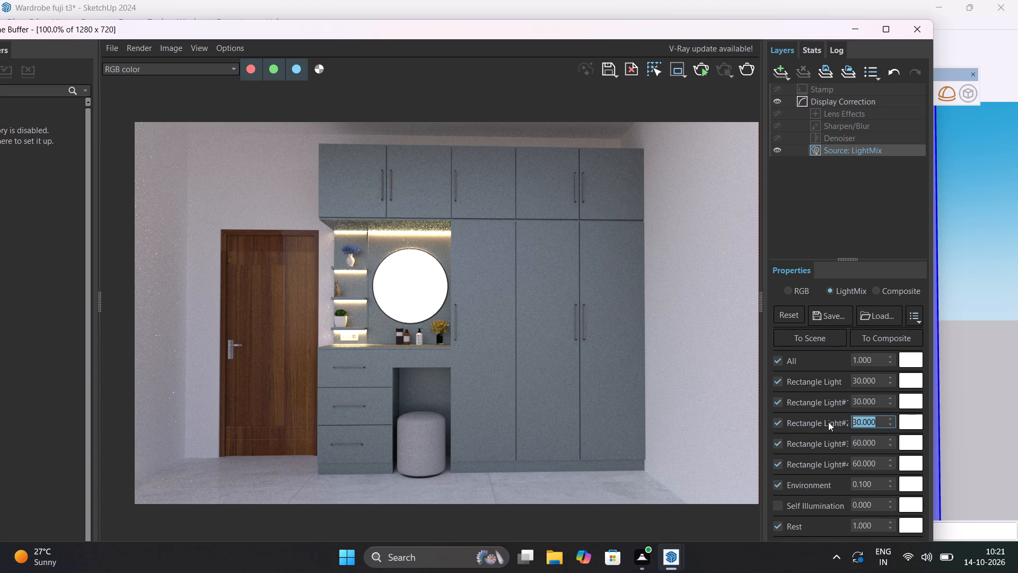
left_click_drag(879, 441, 835, 441)
key("3")
key("0")
key("Return")
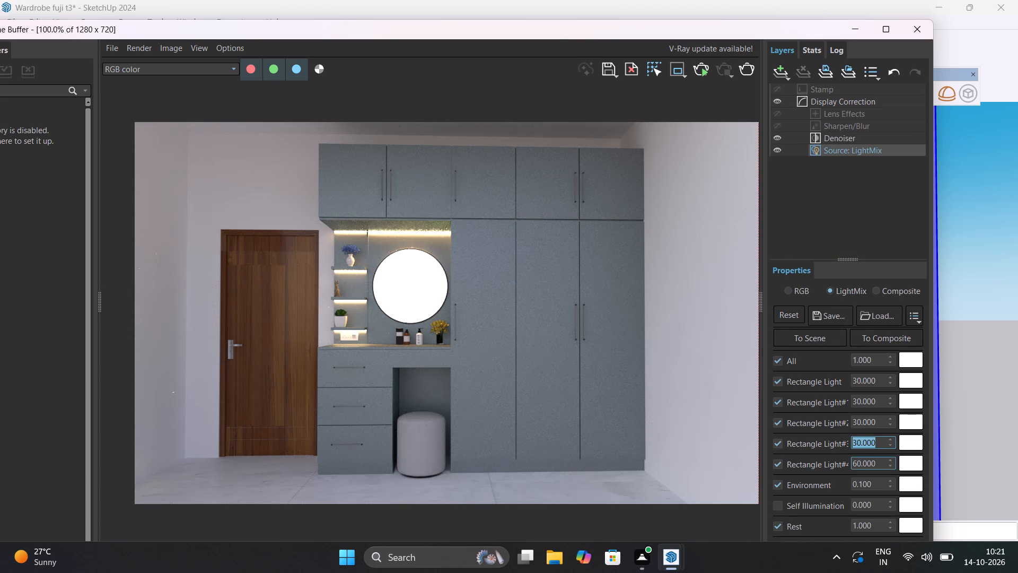
left_click_drag(881, 461, 833, 461)
key("3")
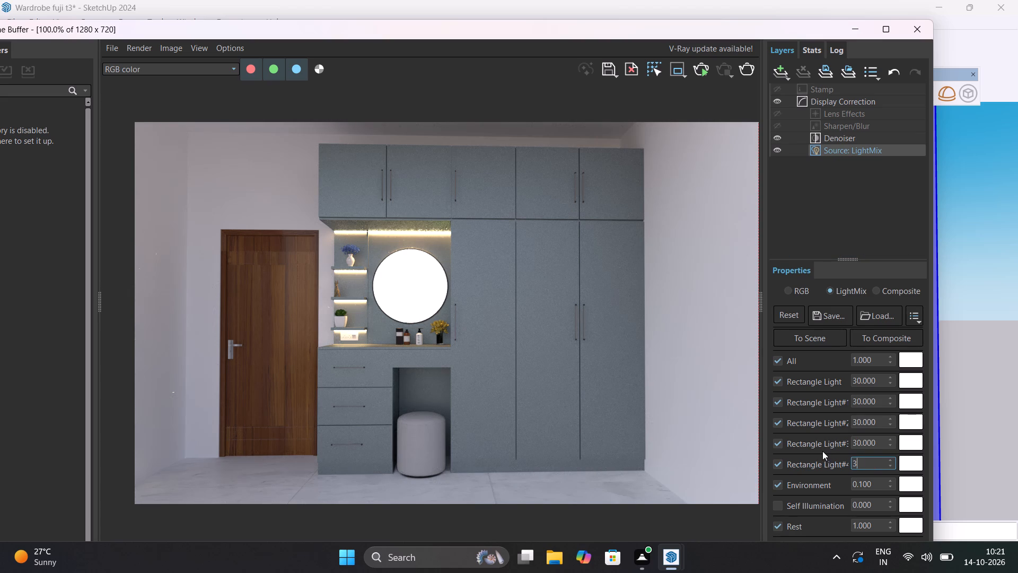
key("0")
key("Return")
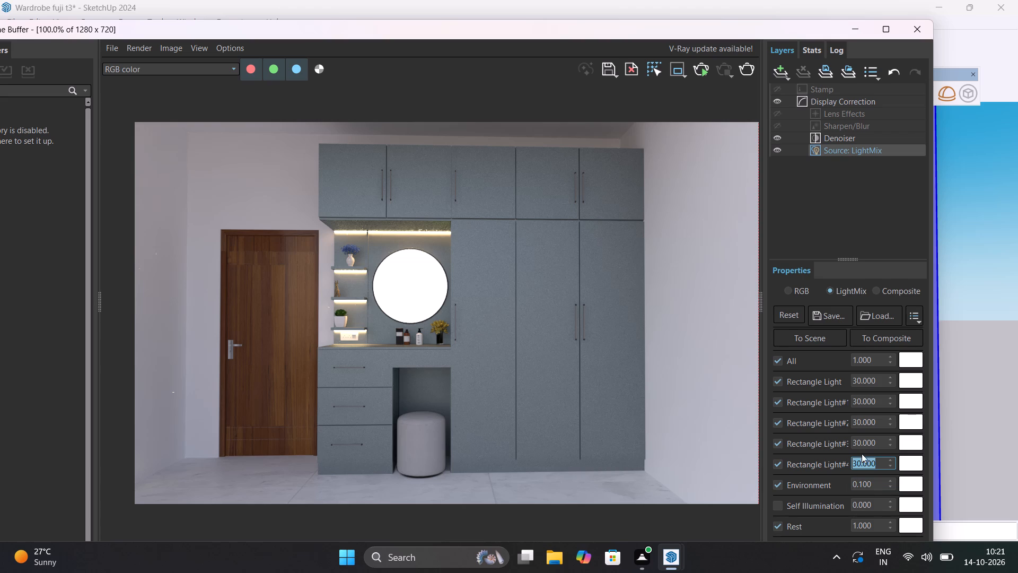
Start a new V-Ray interactive render of the room from the Frame Buffer and close the Frame Buffer window.
scroll(831, 444, "down", 6)
scroll(859, 466, "up", 1)
key("ctrl+p")
left_click(695, 70)
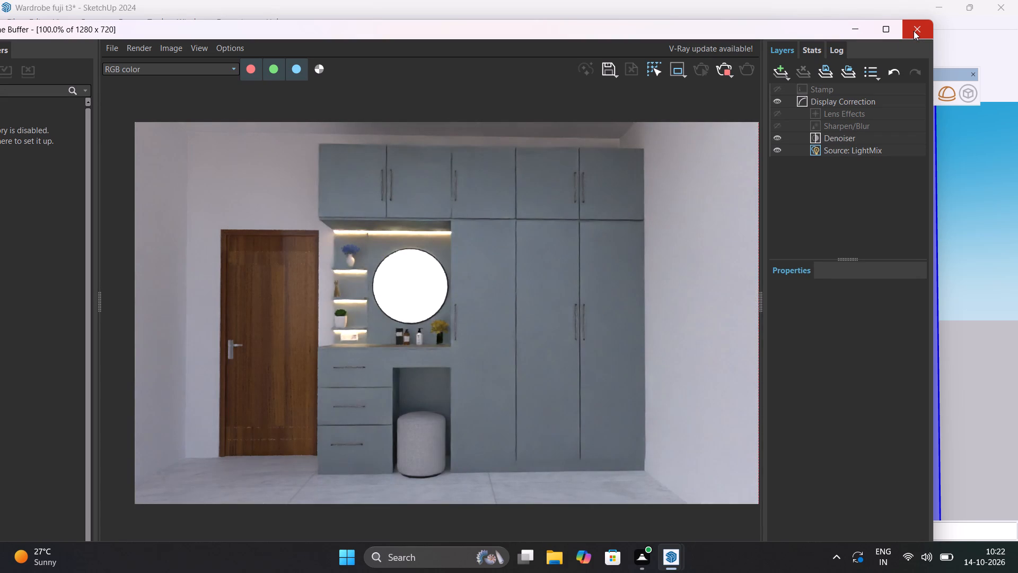
left_click(914, 31)
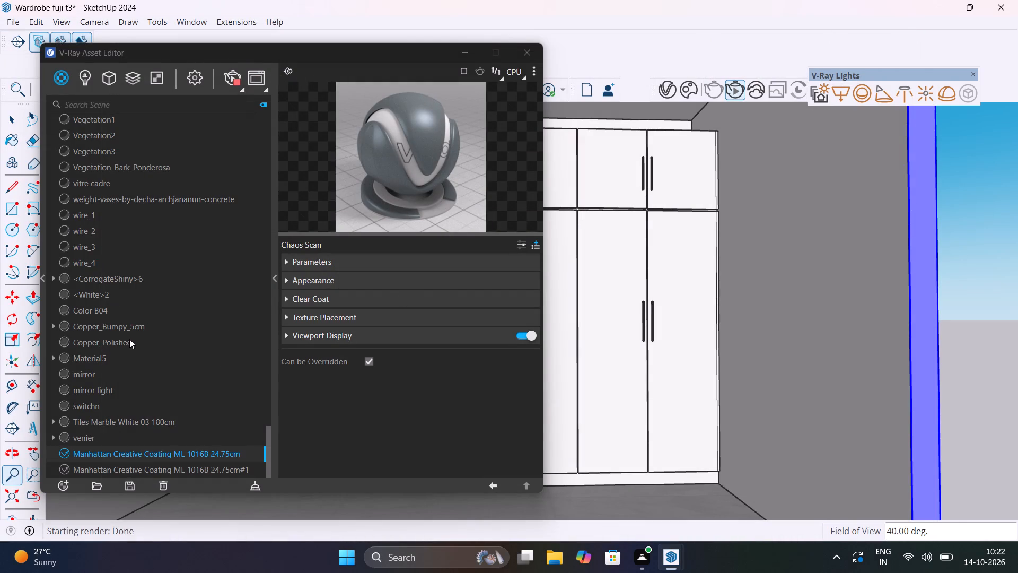
Search the scene materials for "mi", select the mirror material, and move the Asset Editor so the round mirror is visible in the model.
scroll(129, 339, "up", 15)
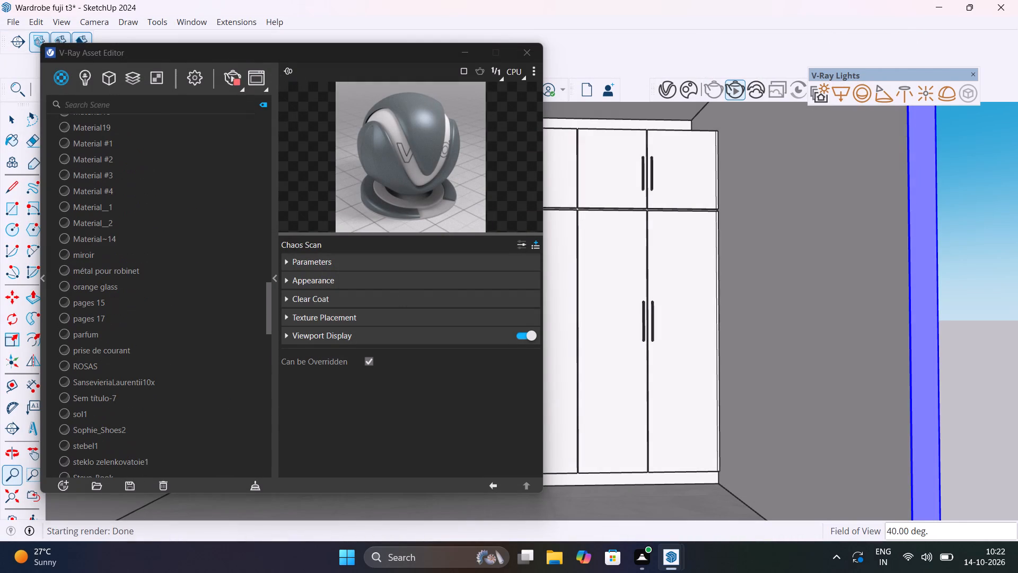
left_click(155, 105)
type("mi")
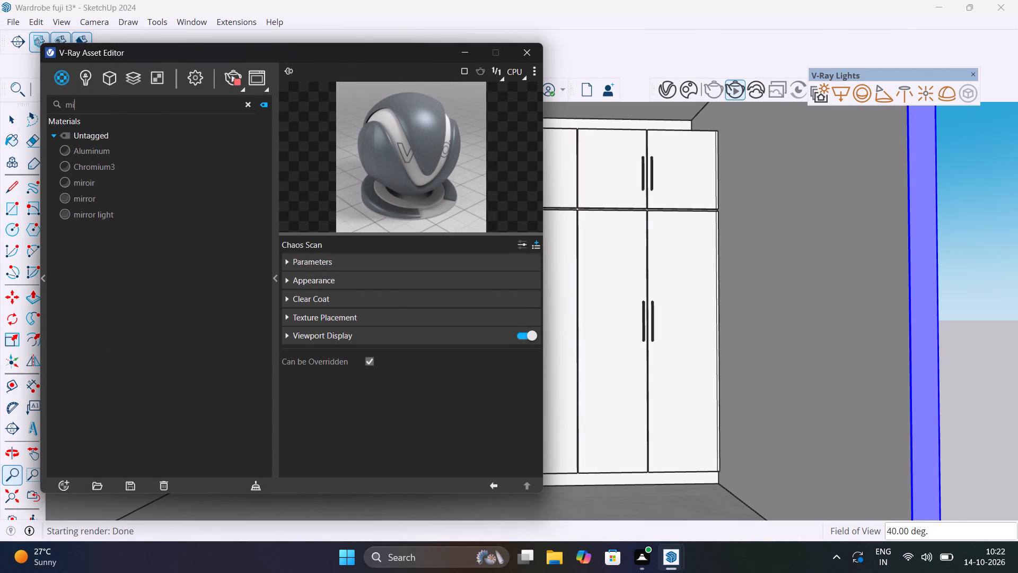
left_click(96, 199)
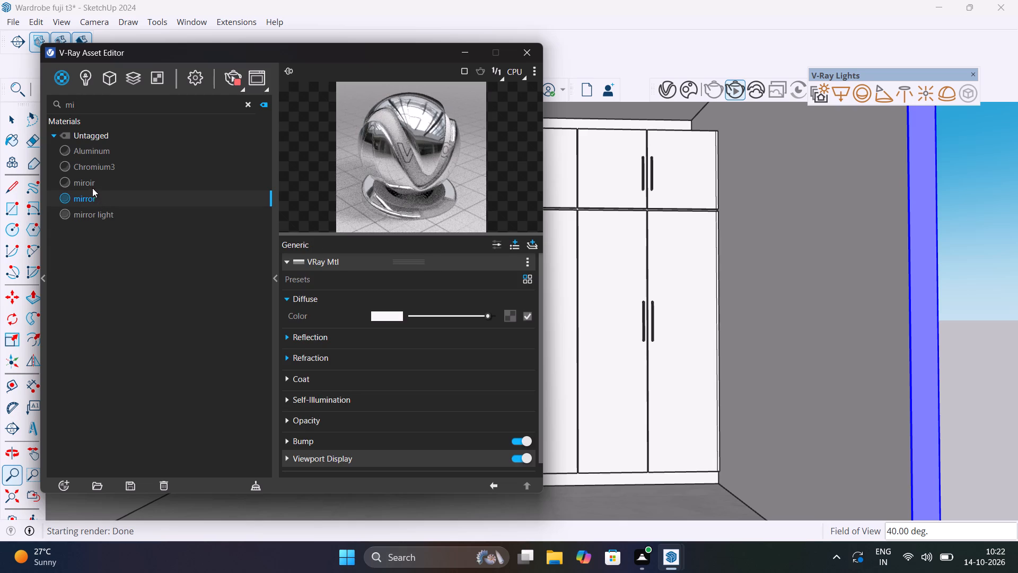
left_click(92, 181)
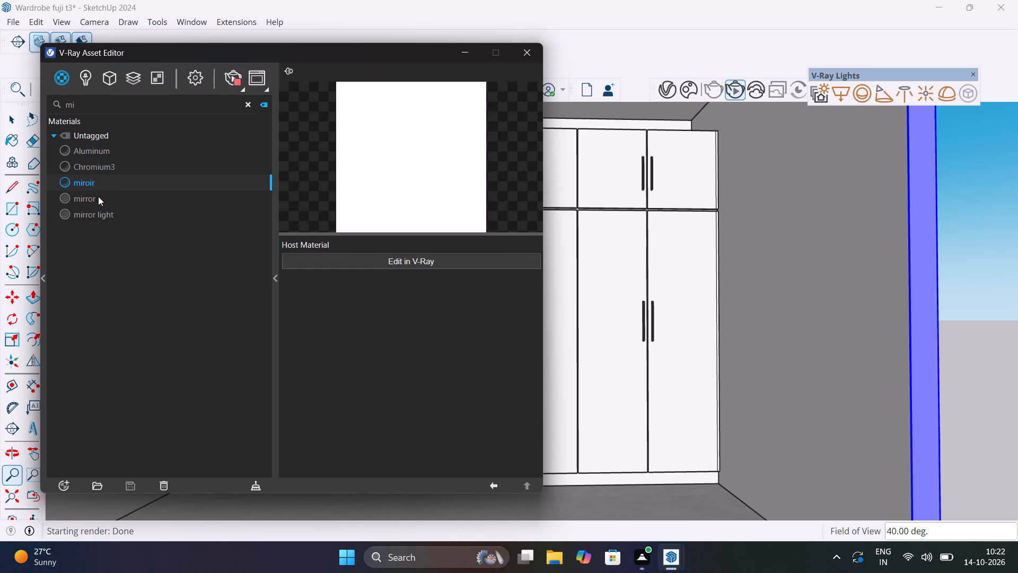
left_click(100, 198)
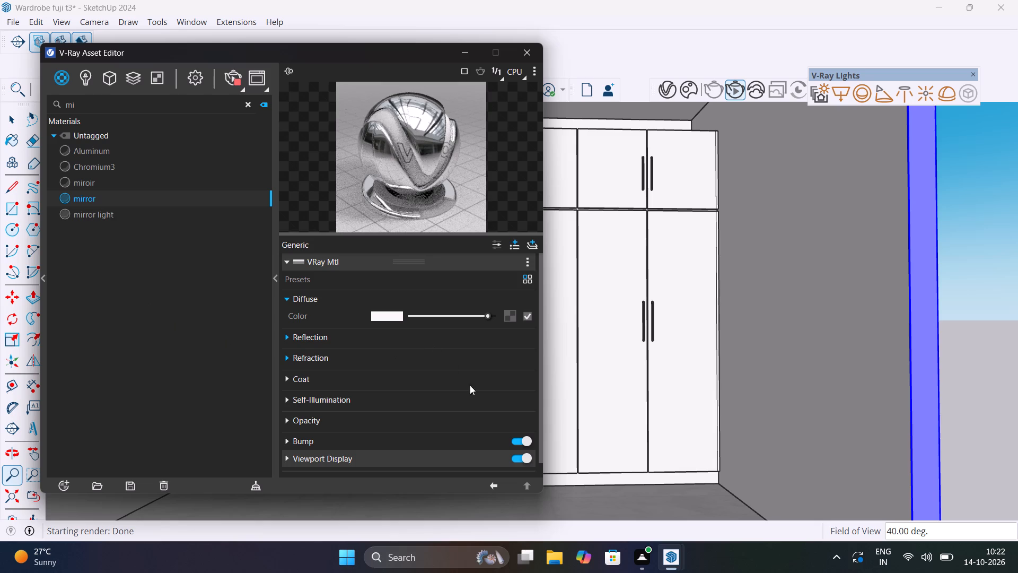
scroll(374, 404, "down", 6)
scroll(374, 404, "up", 2)
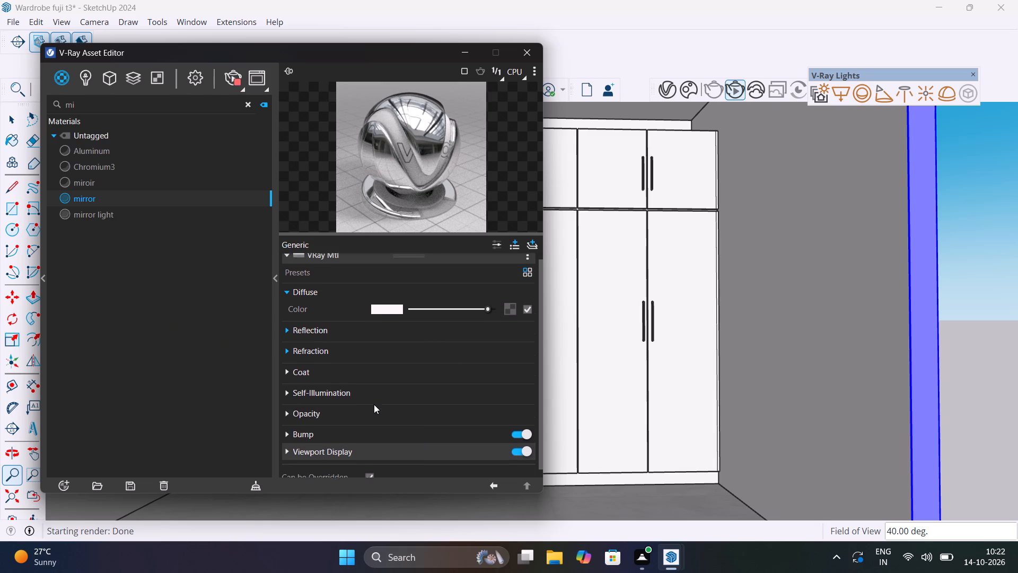
scroll(374, 404, "up", 4)
left_click_drag(389, 50, 643, 238)
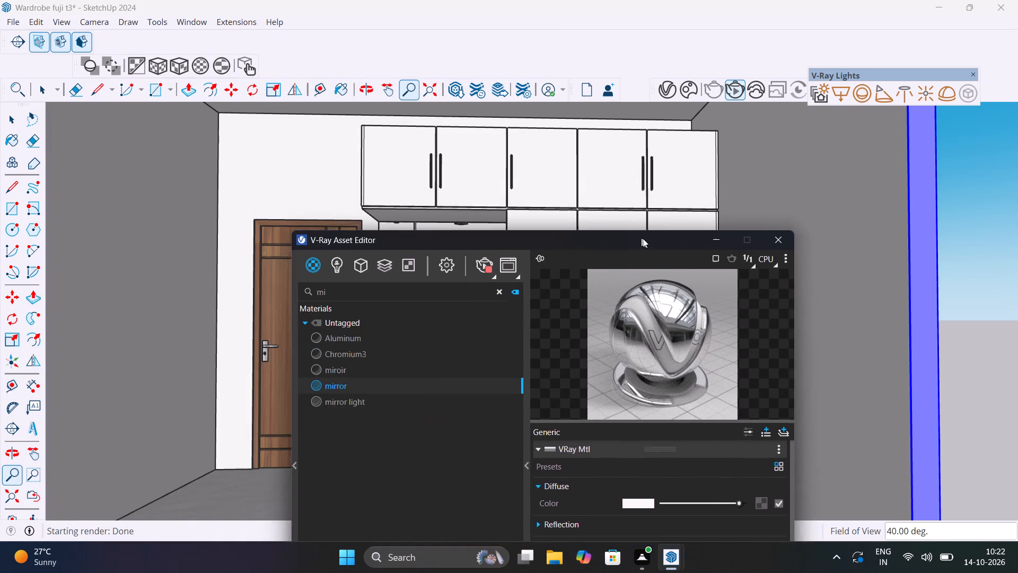
left_click_drag(643, 238, 222, 101)
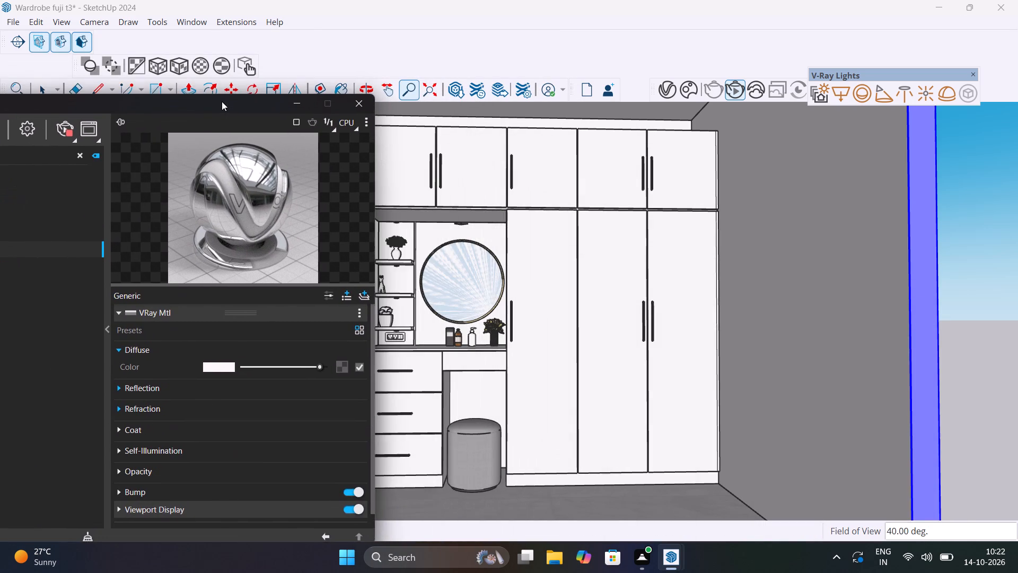
left_click_drag(222, 101, 283, 34)
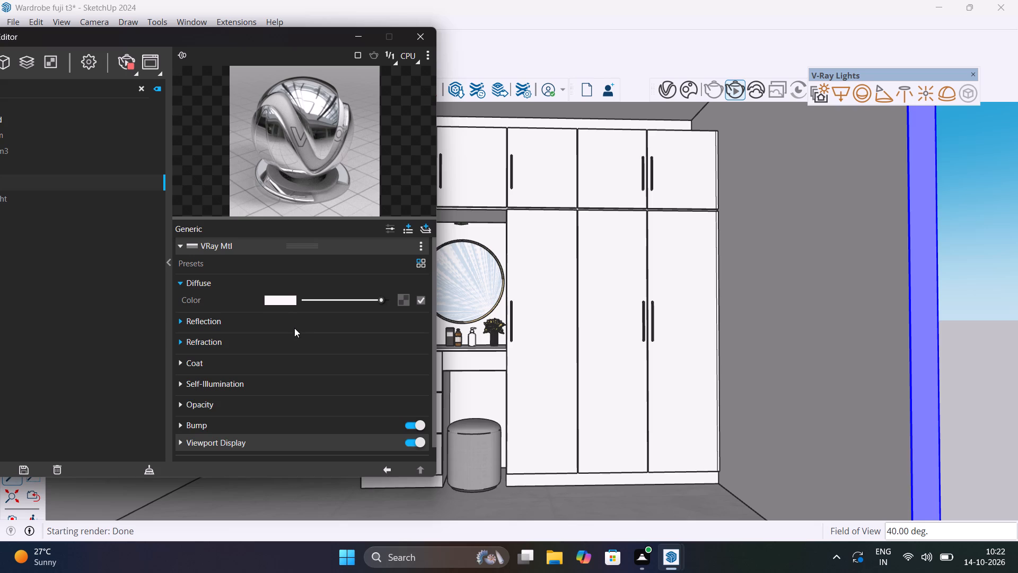
Darken the mirror material's reflection color to mid grey and set Reflection IOR to 8.49, Metalness to 0.7 and Reflection Glossiness to 0.73.
left_click(295, 328)
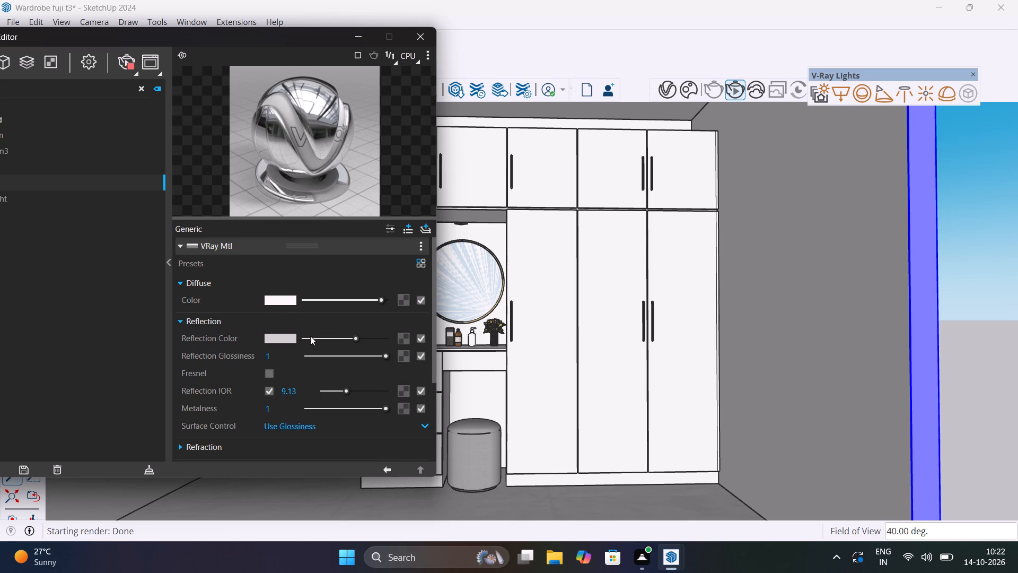
left_click_drag(352, 339, 352, 339)
left_click_drag(352, 339, 332, 340)
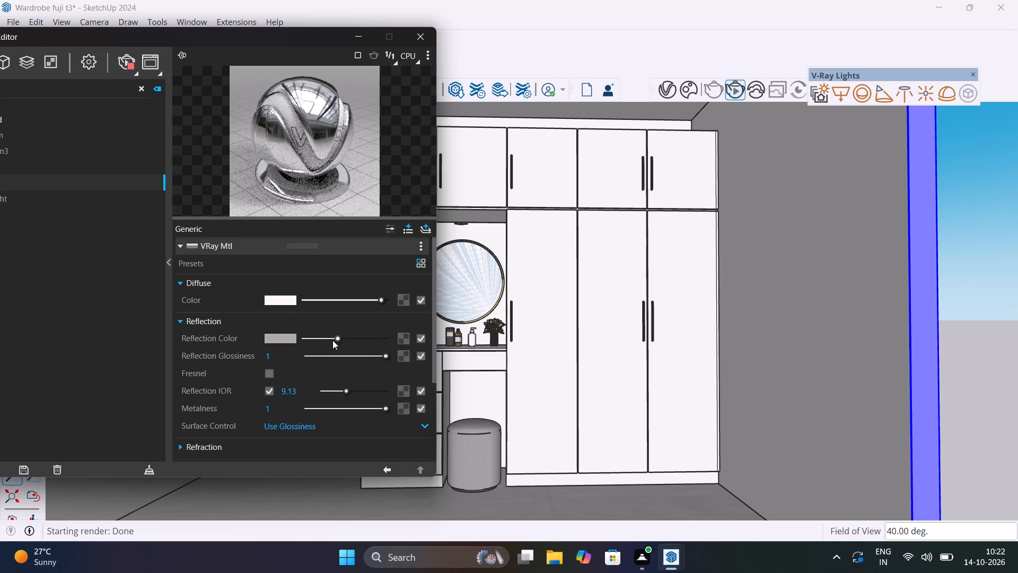
left_click_drag(332, 340, 329, 341)
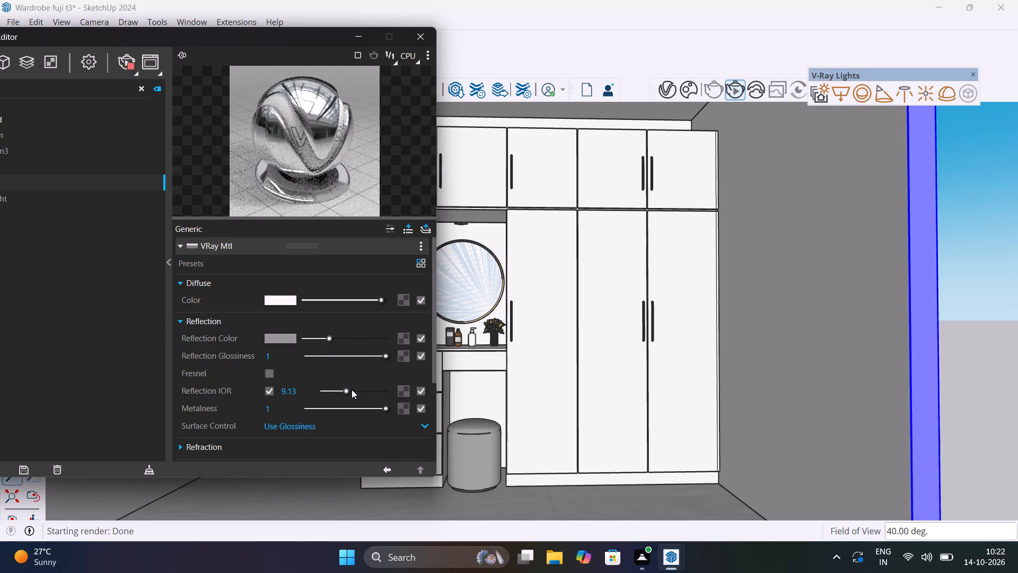
left_click(348, 389)
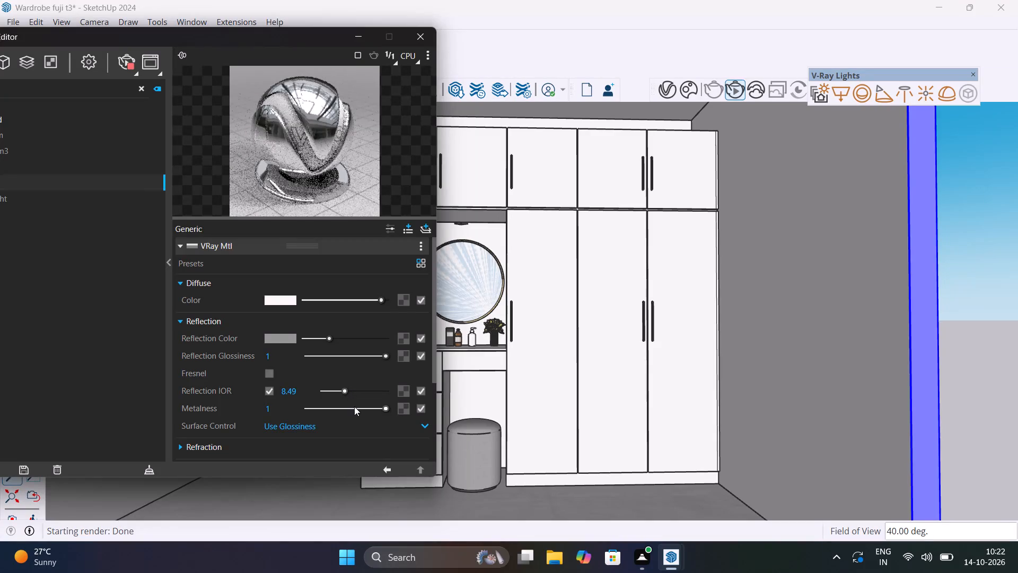
left_click(354, 406)
left_click(362, 409)
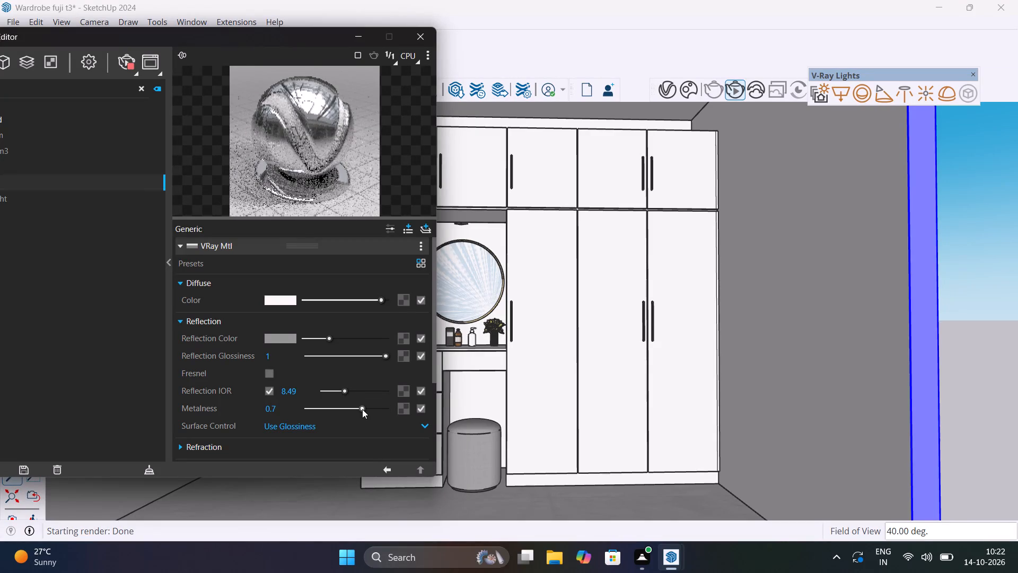
left_click(359, 354)
left_click(364, 354)
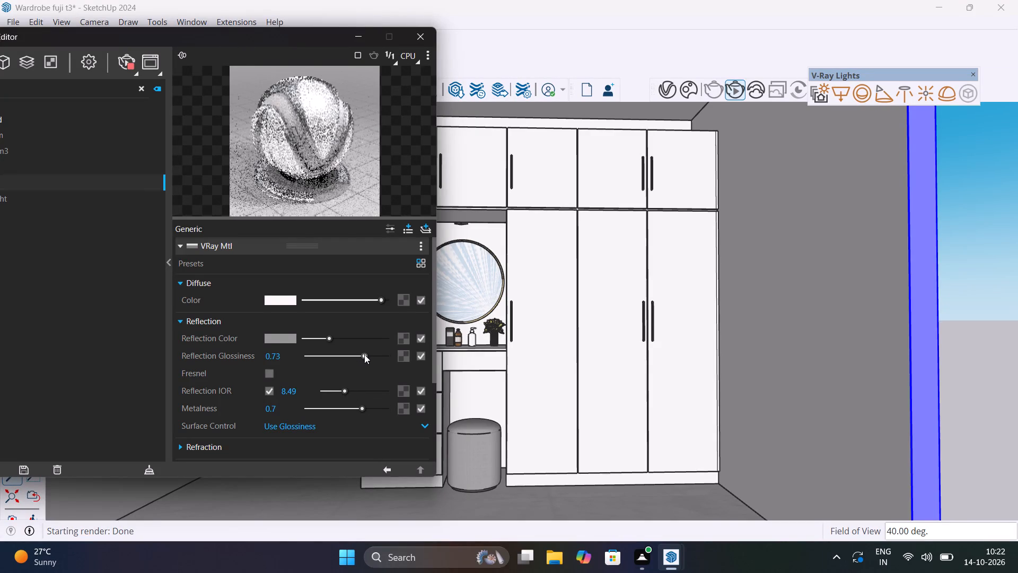
Set the mirror material's refraction and fog colors to light grey, with a refraction IOR of 7.44 and Refraction Glossiness of 1.
scroll(312, 338, "down", 4)
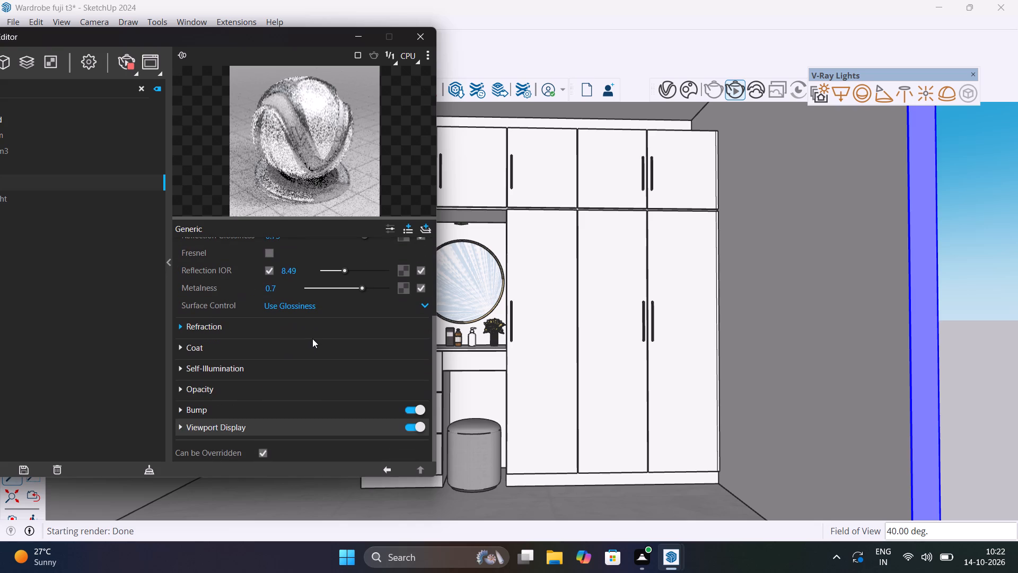
left_click(308, 324)
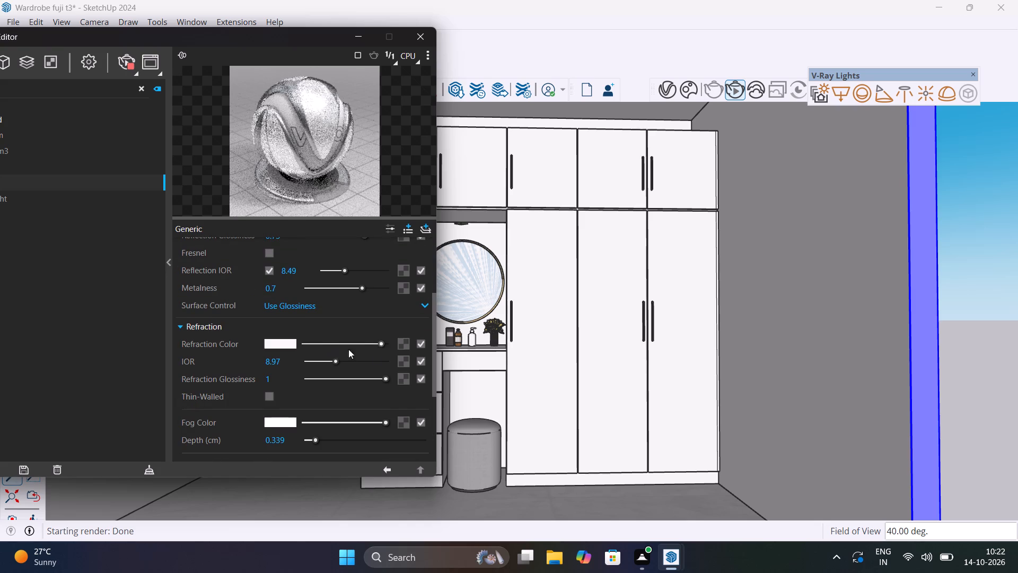
left_click(358, 343)
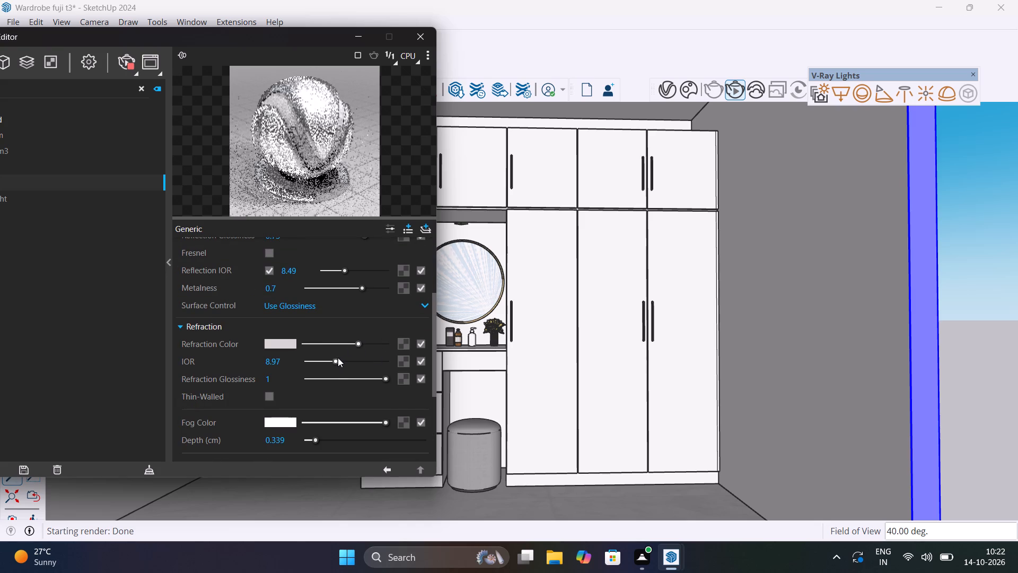
left_click(334, 359)
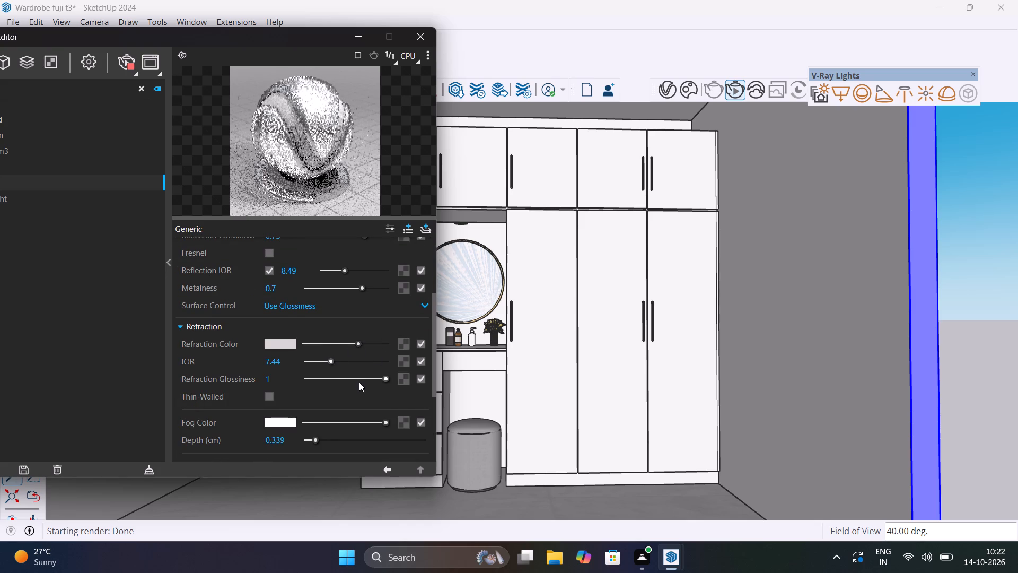
left_click(359, 378)
left_click_drag(359, 378, 368, 381)
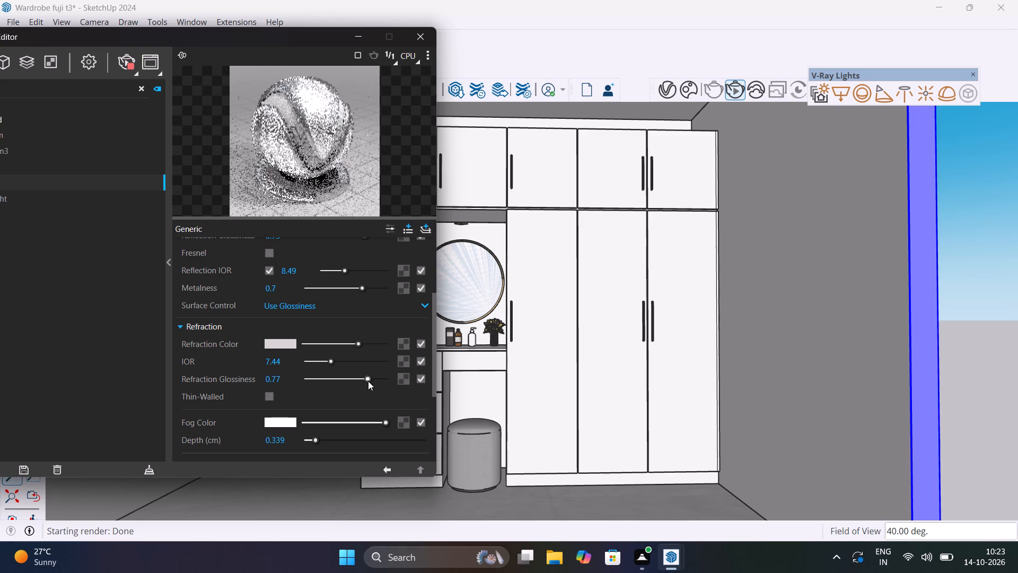
left_click_drag(368, 381, 410, 386)
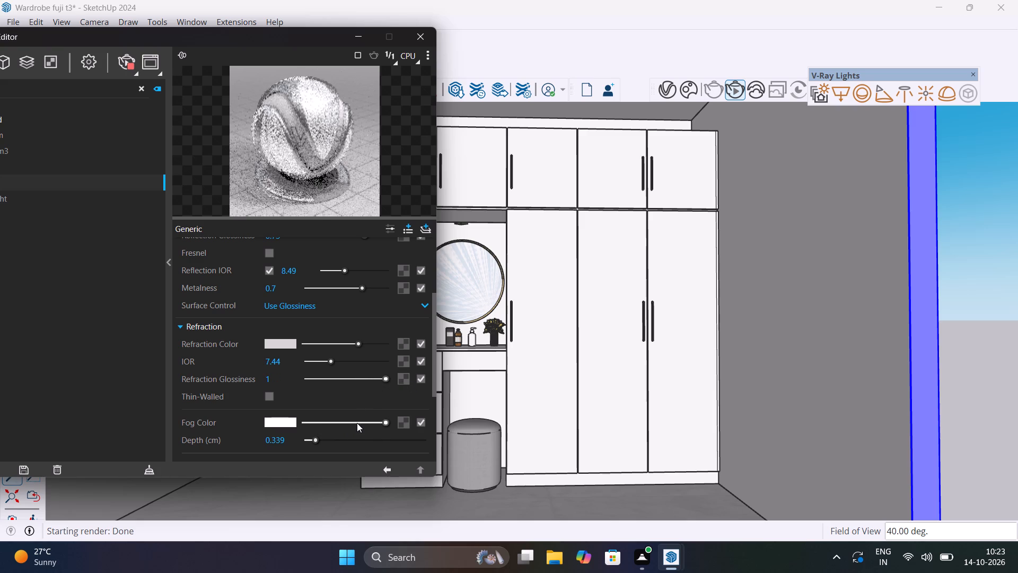
left_click(357, 422)
scroll(350, 432, "down", 1)
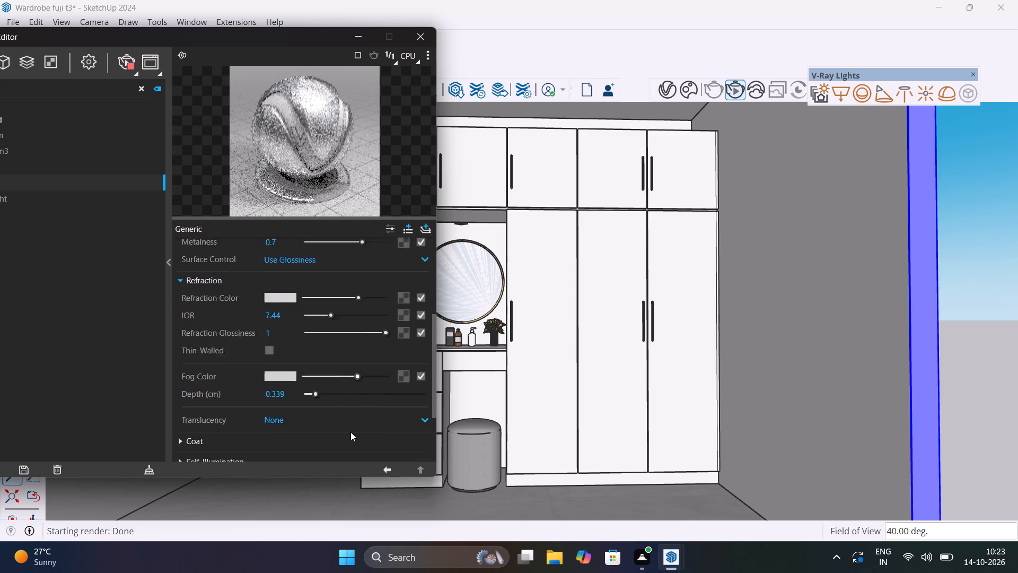
scroll(300, 389, "down", 1)
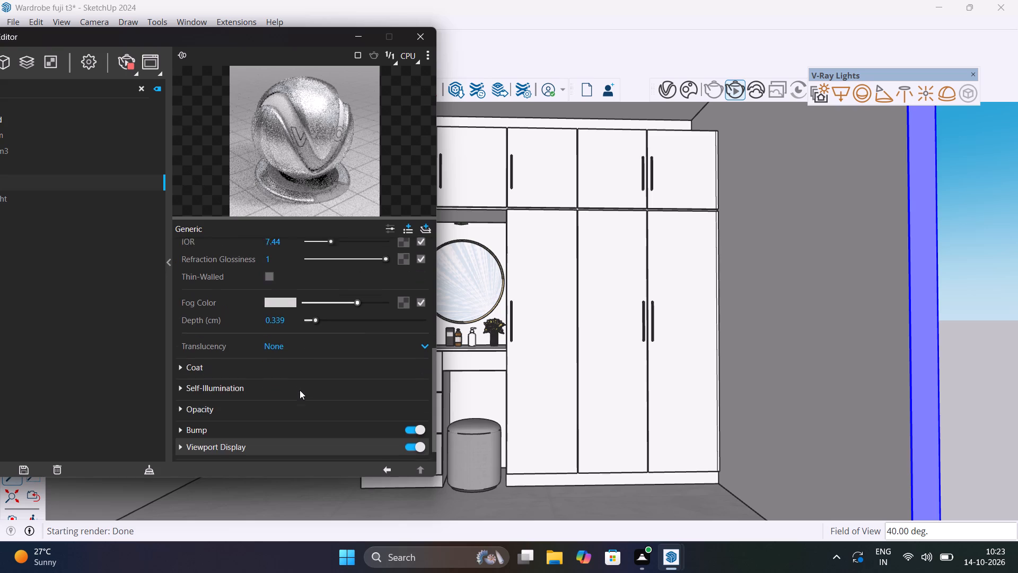
left_click(209, 354)
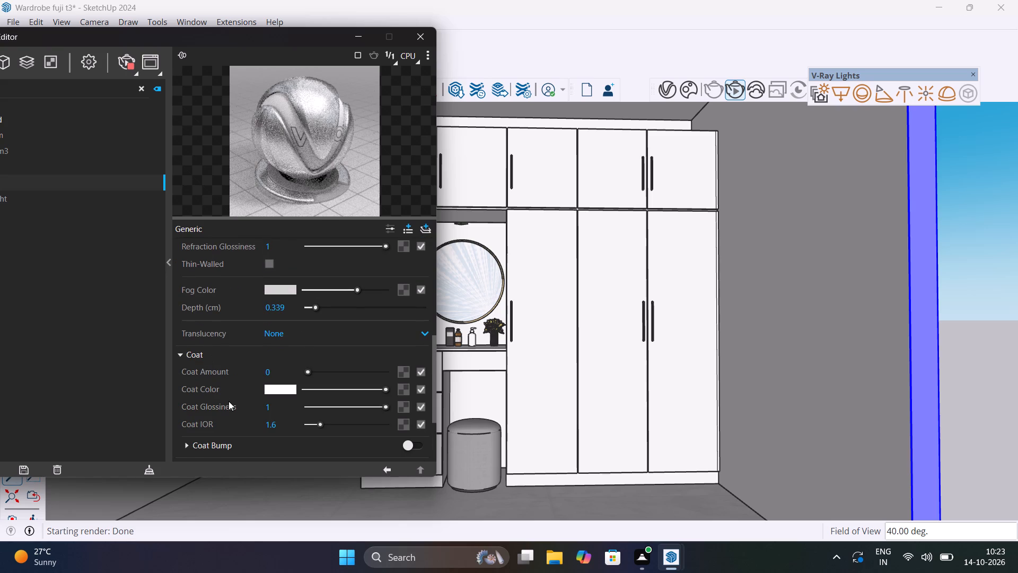
scroll(229, 401, "down", 1)
scroll(229, 401, "up", 5)
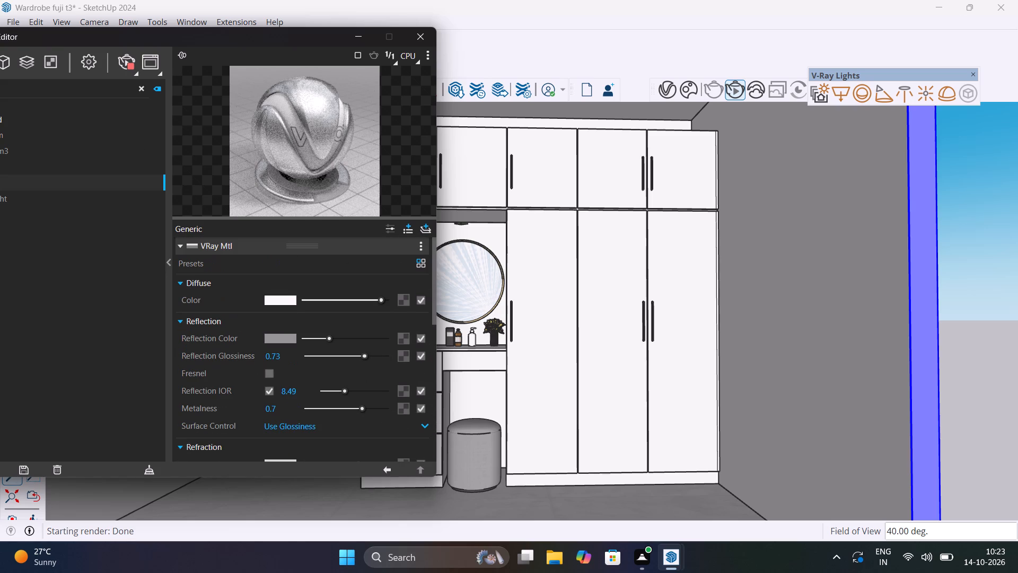
Stop the running V-Ray interactive render and start it again with the updated mirror material.
left_click(127, 67)
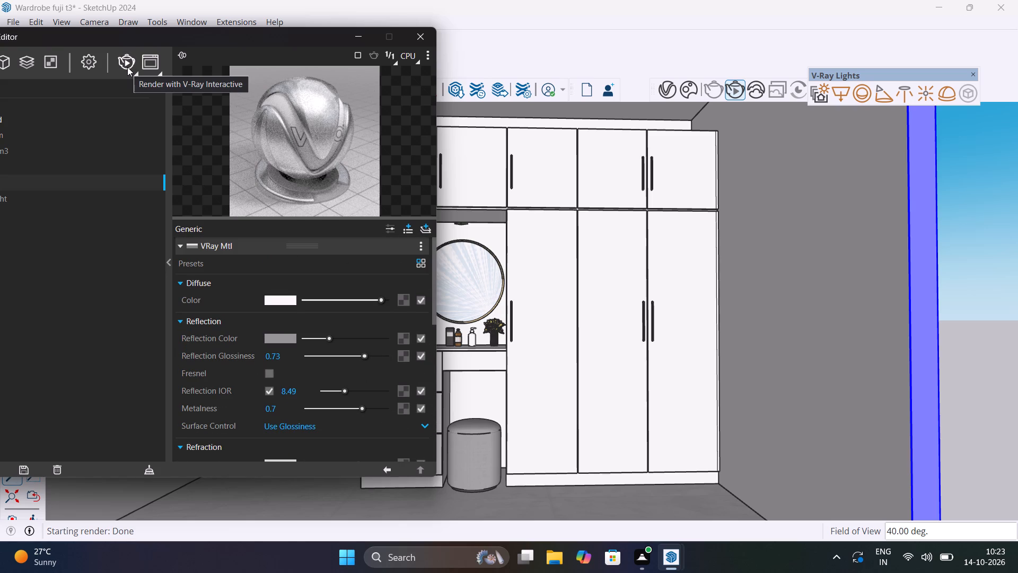
left_click(126, 61)
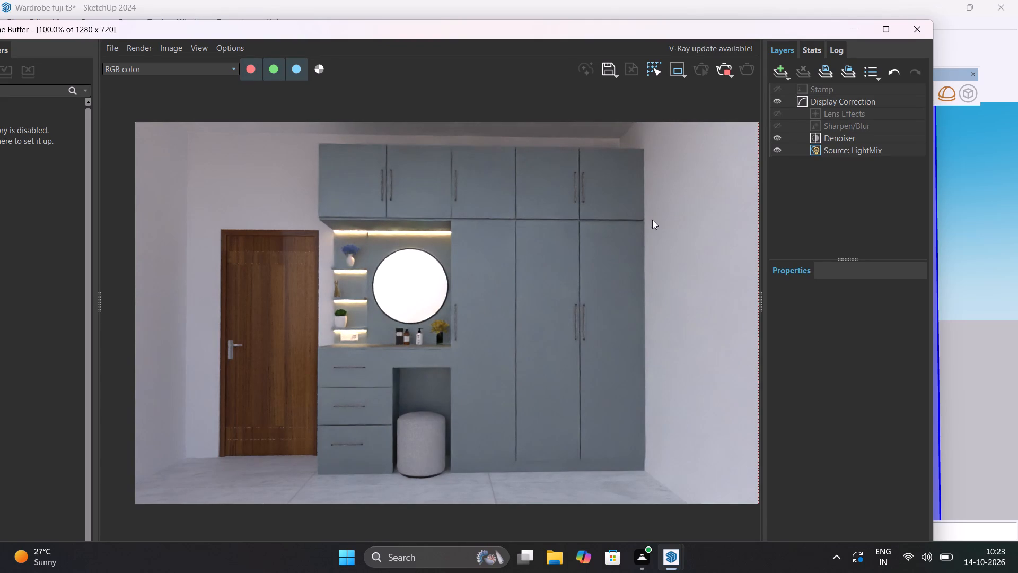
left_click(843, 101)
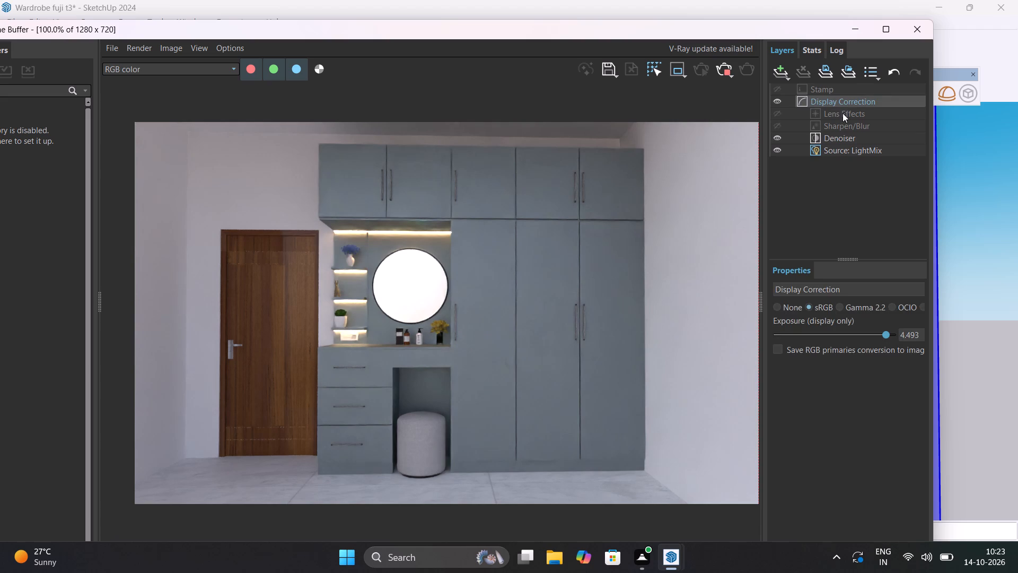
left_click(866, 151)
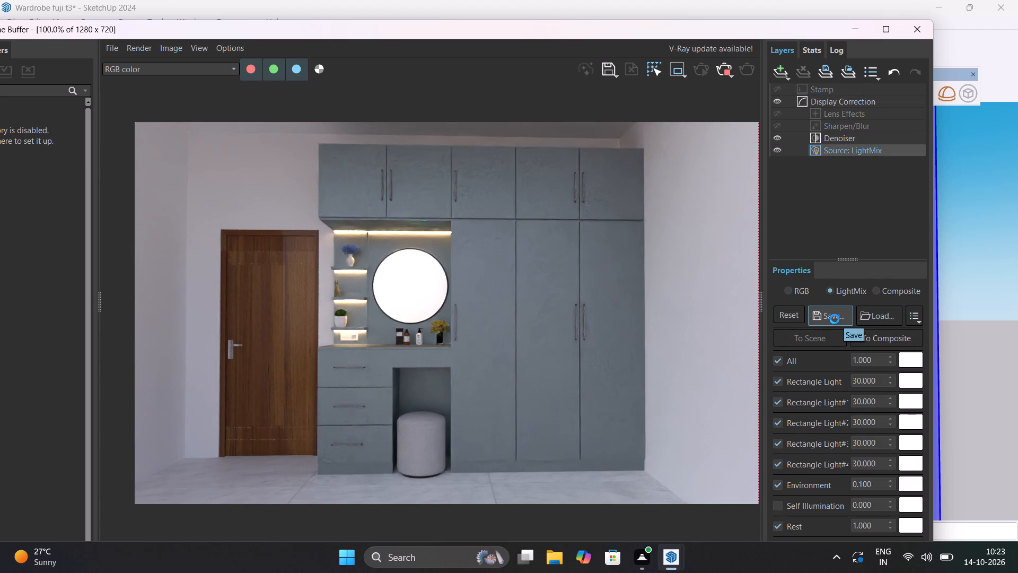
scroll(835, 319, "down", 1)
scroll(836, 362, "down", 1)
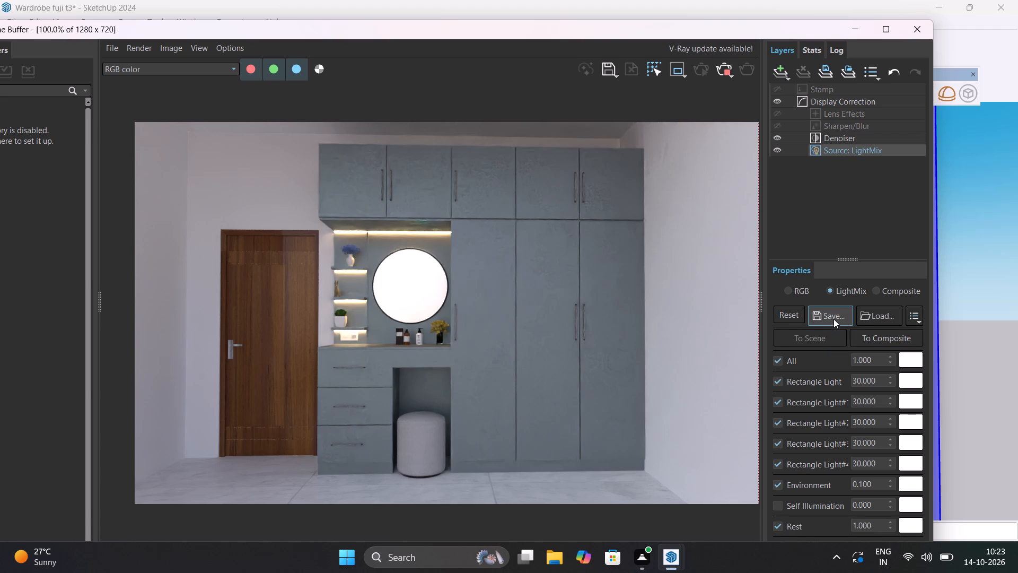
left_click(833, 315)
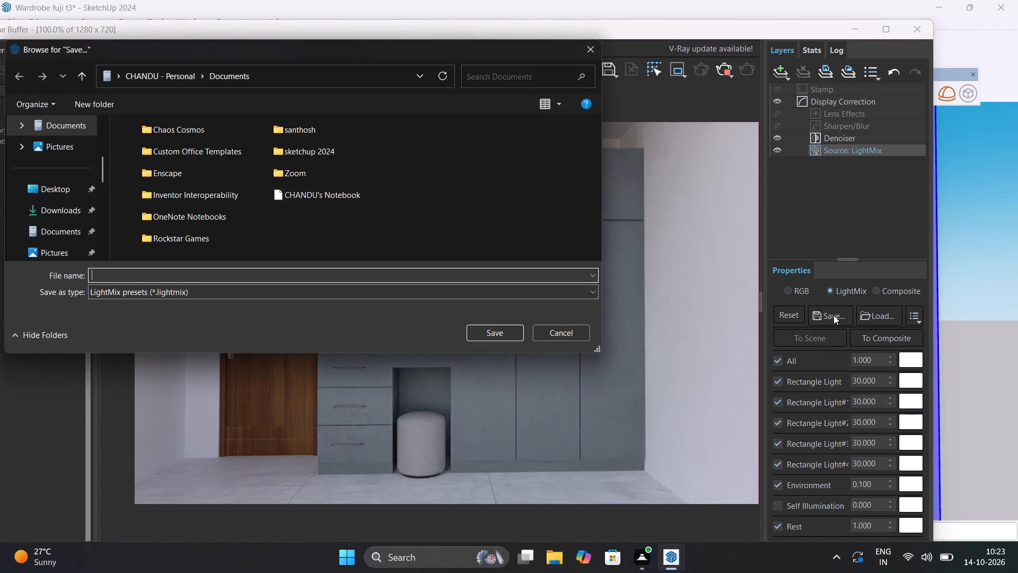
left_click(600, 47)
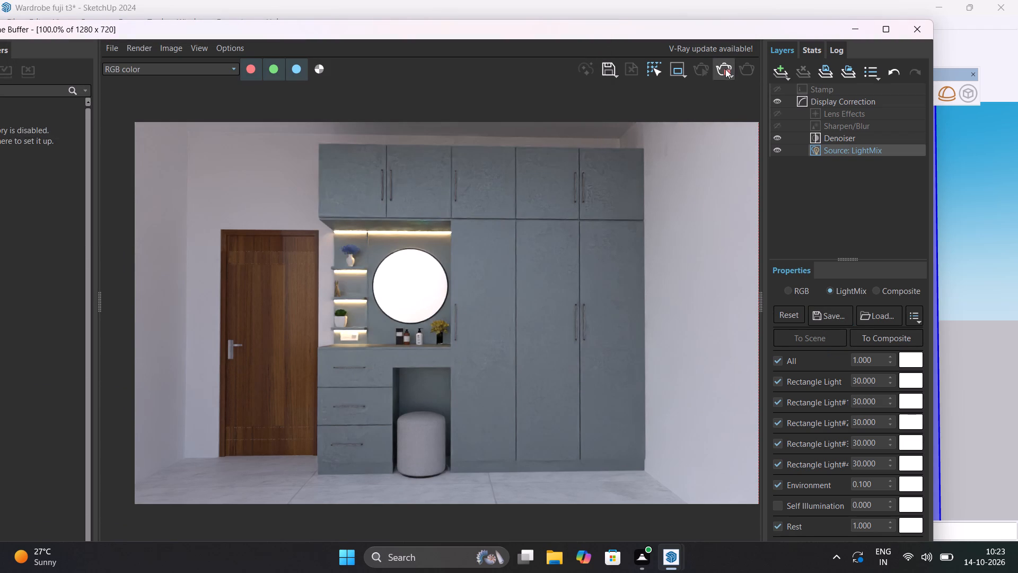
Stop the interactive render and move the Frame Buffer window so its full width is in view.
left_click(723, 68)
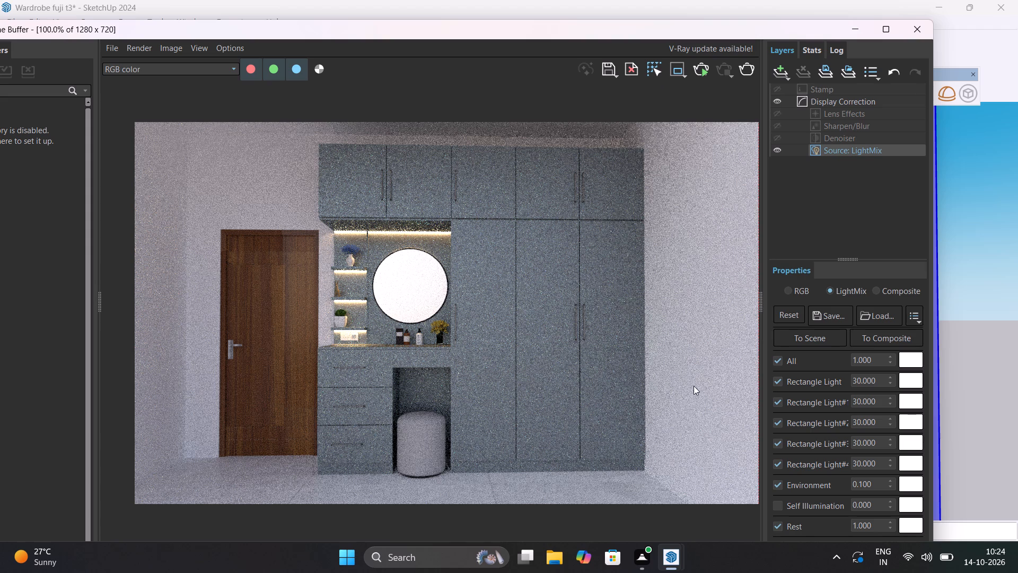
scroll(724, 386, "down", 1)
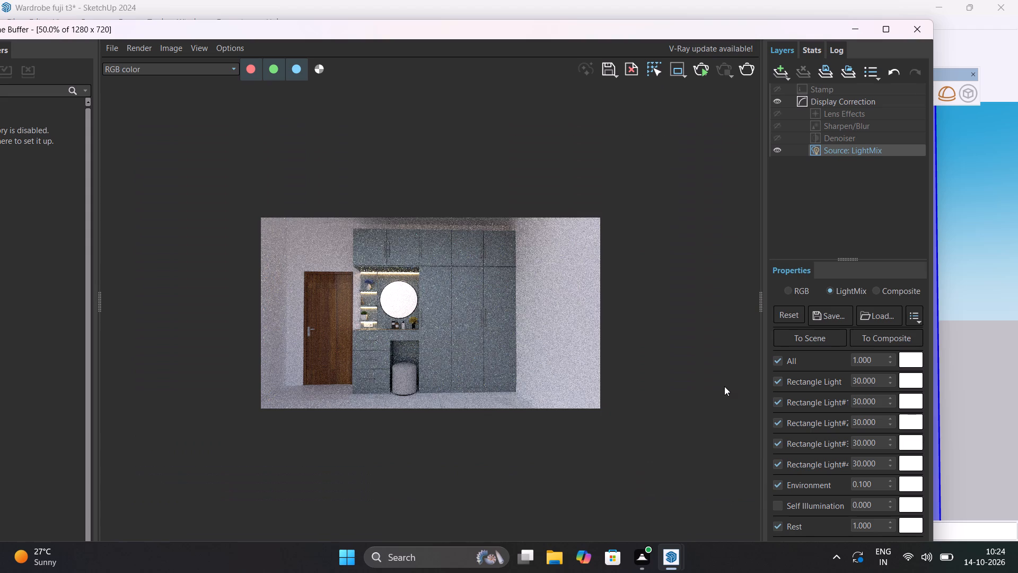
scroll(724, 386, "up", 1)
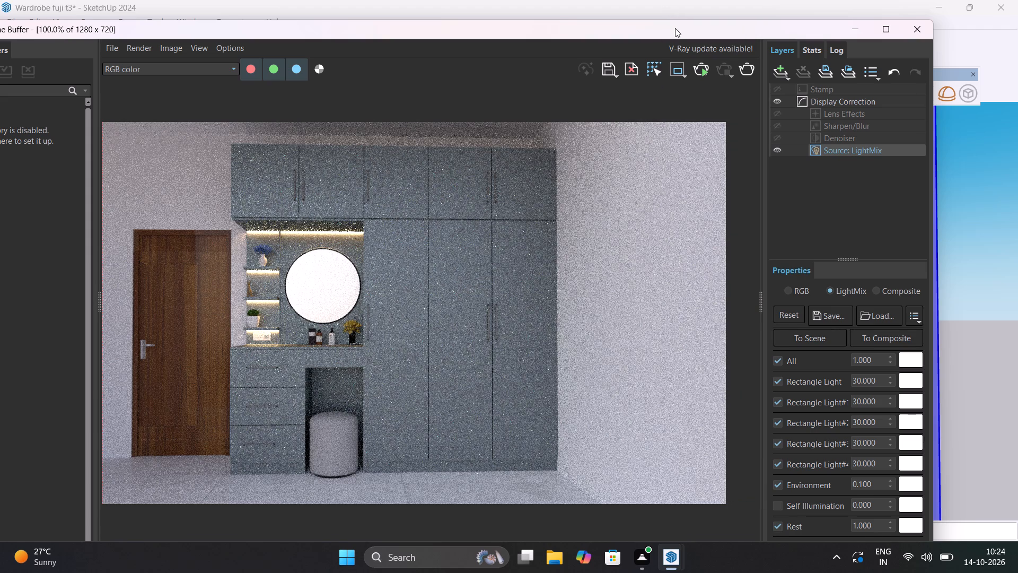
left_click_drag(675, 28, 685, 16)
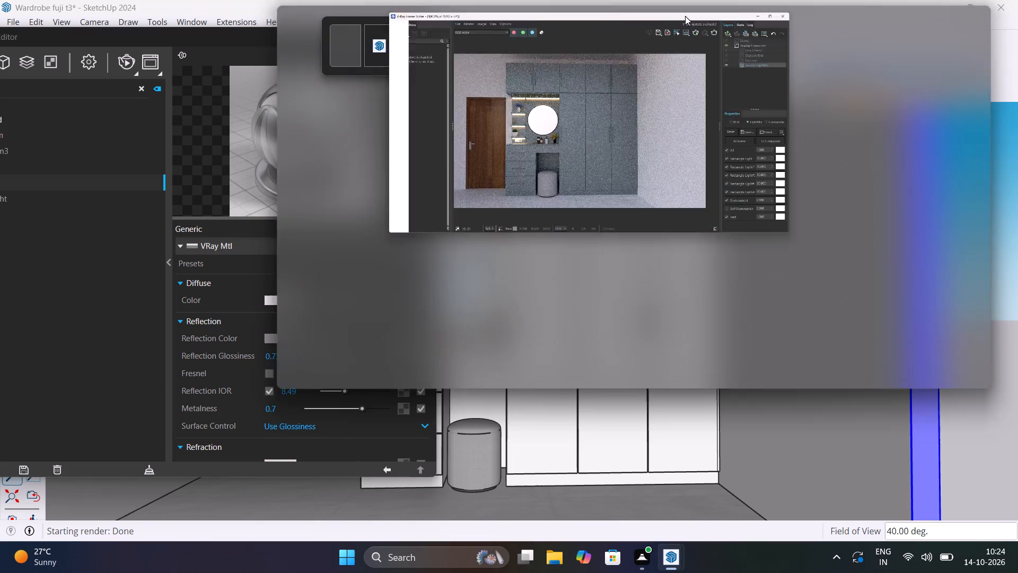
left_click_drag(685, 16, 683, 39)
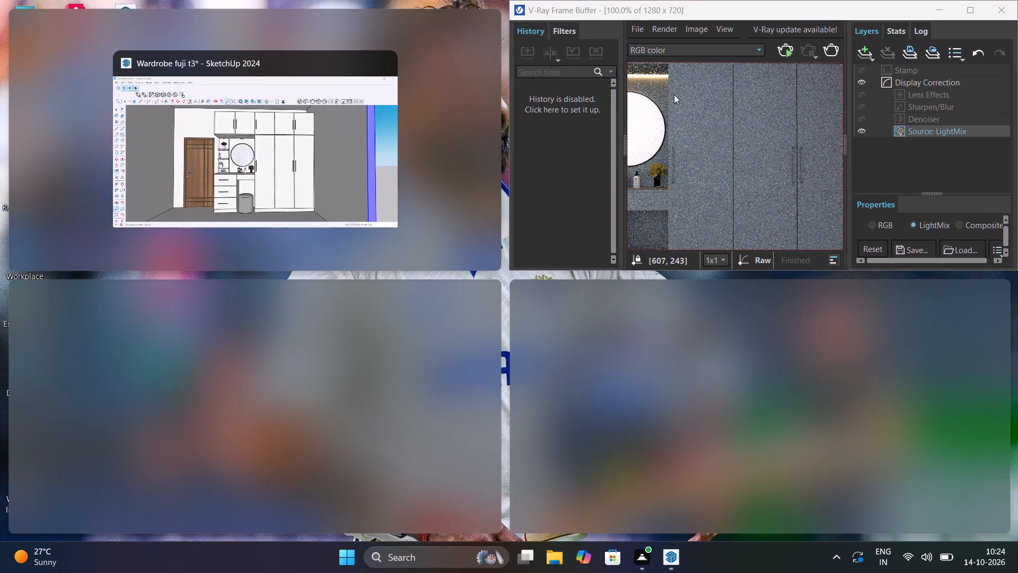
left_click(674, 101)
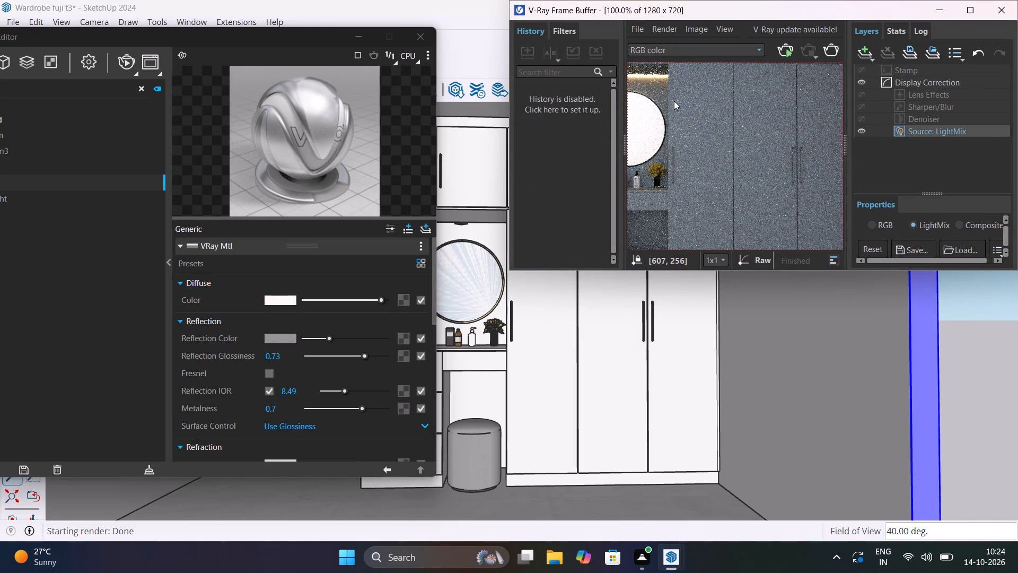
left_click_drag(767, 7, 723, 80)
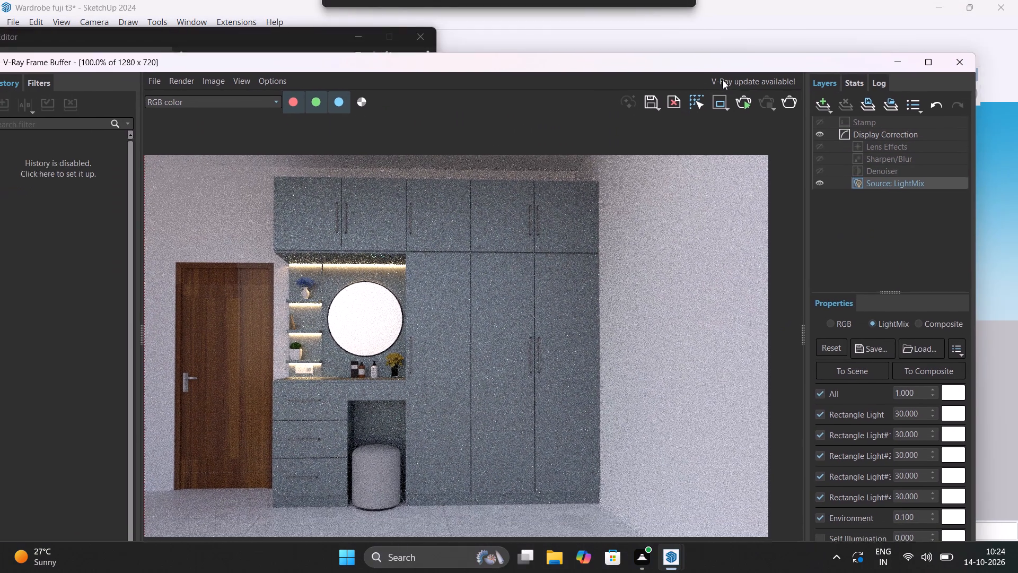
left_click_drag(723, 80, 740, 57)
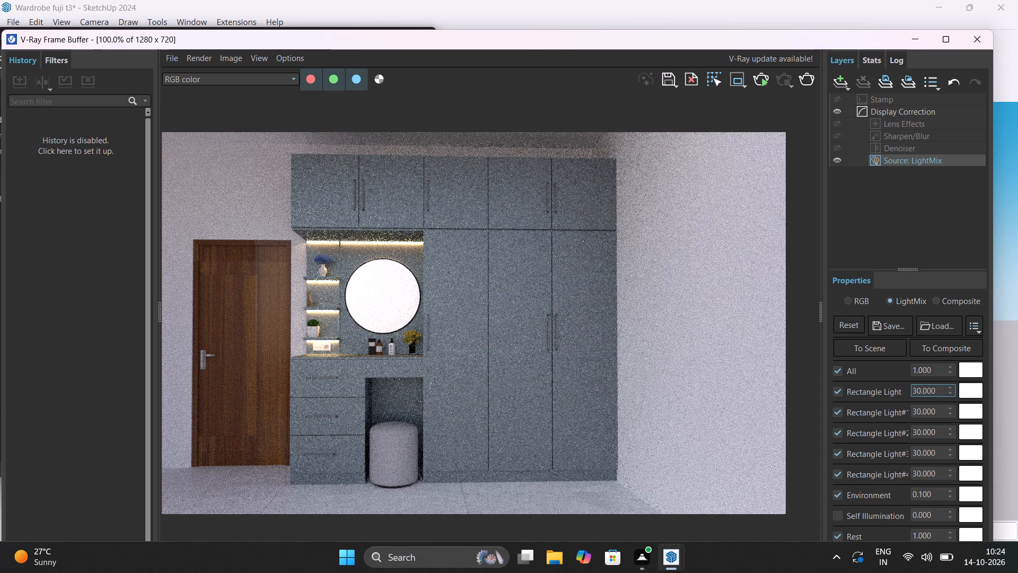
Set the first Rectangle Light's intensity in the Light Mix to 30.
left_click_drag(939, 392, 901, 394)
type("30")
key("Return")
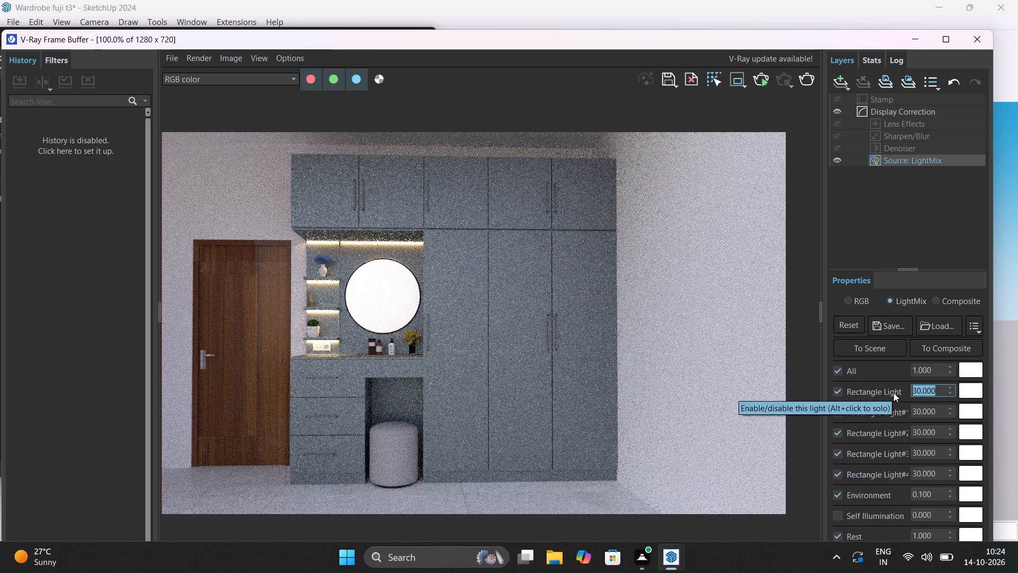
Set the Sharpen/Blur layer's sharpen amount to 2.191, sharpen radius to 1.910 and blur radius to 0.815.
left_click(896, 146)
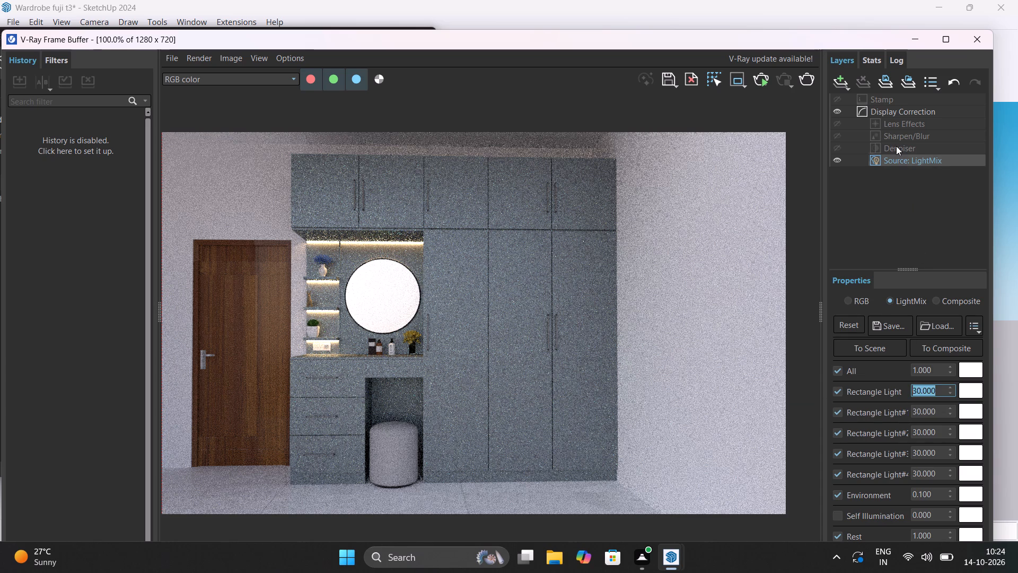
left_click(899, 140)
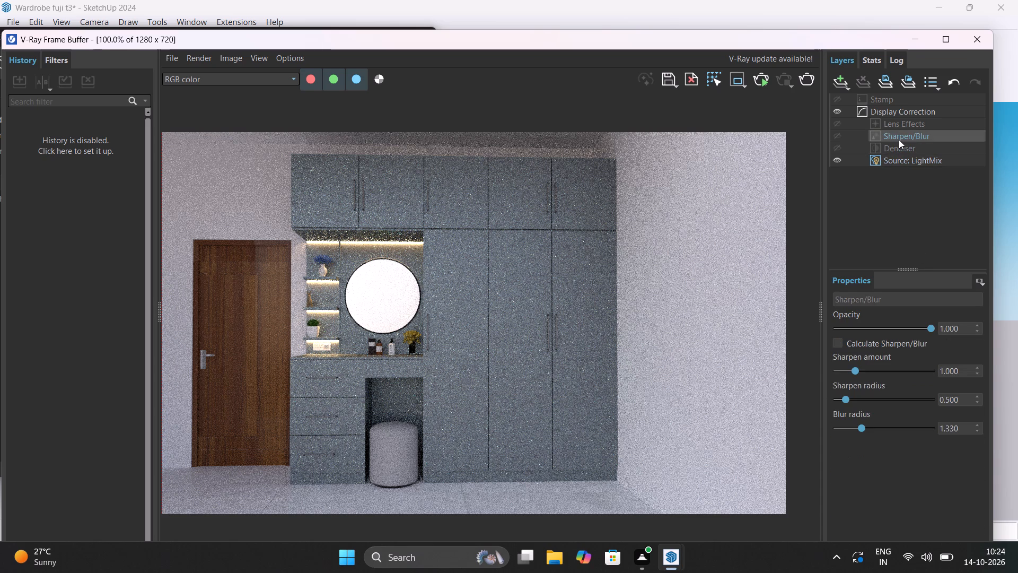
left_click(878, 374)
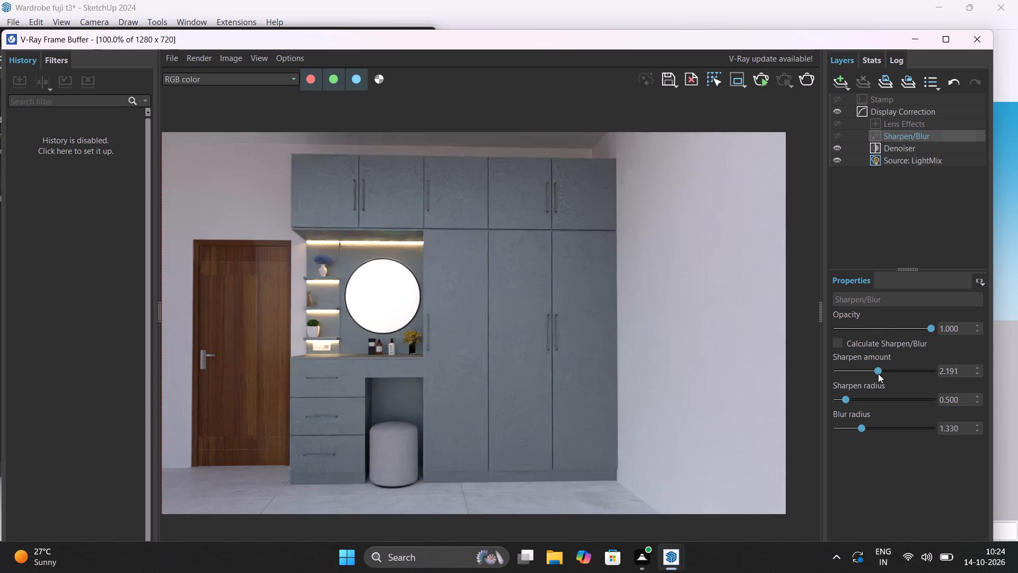
left_click(873, 400)
left_click_drag(860, 427, 852, 429)
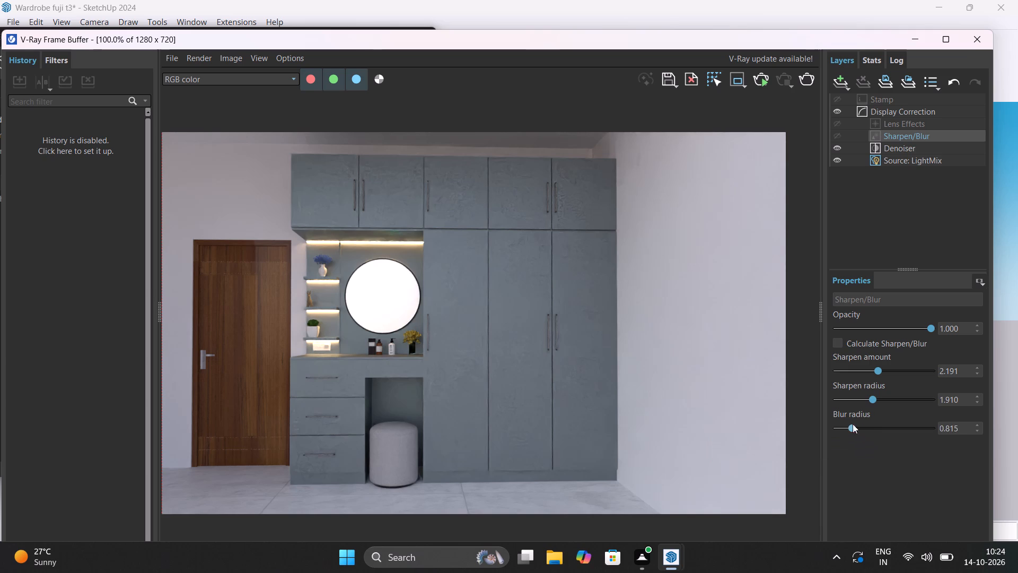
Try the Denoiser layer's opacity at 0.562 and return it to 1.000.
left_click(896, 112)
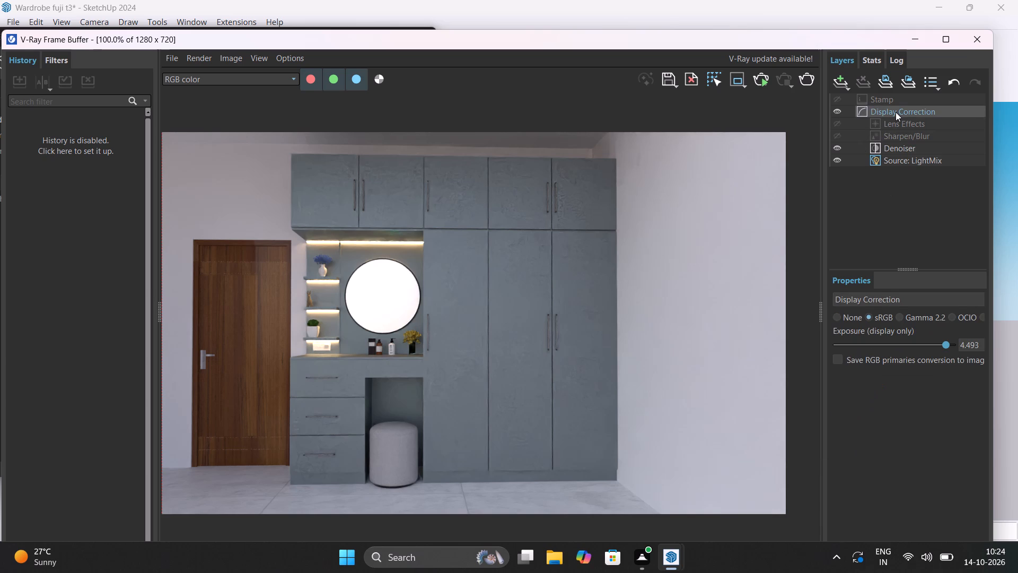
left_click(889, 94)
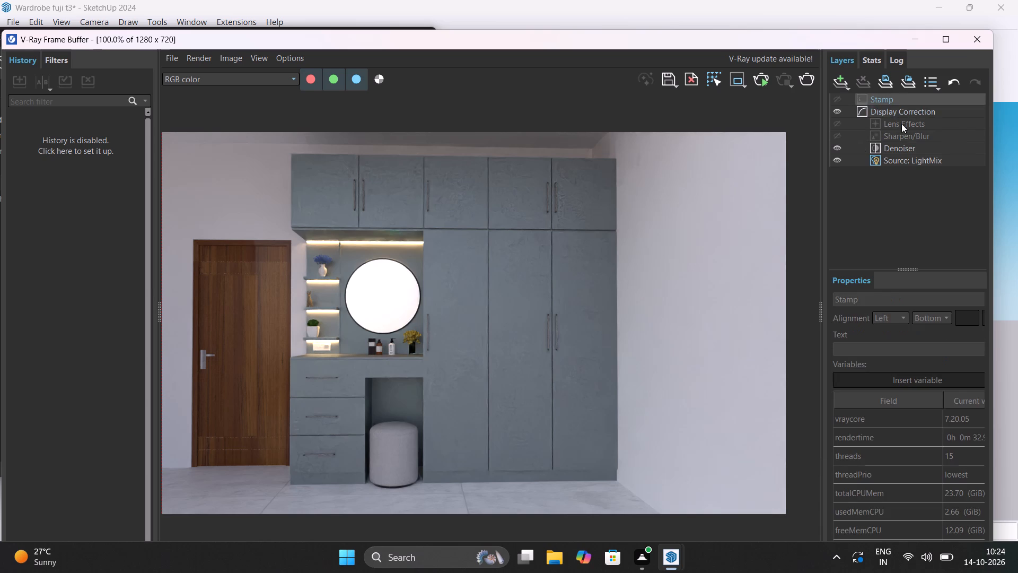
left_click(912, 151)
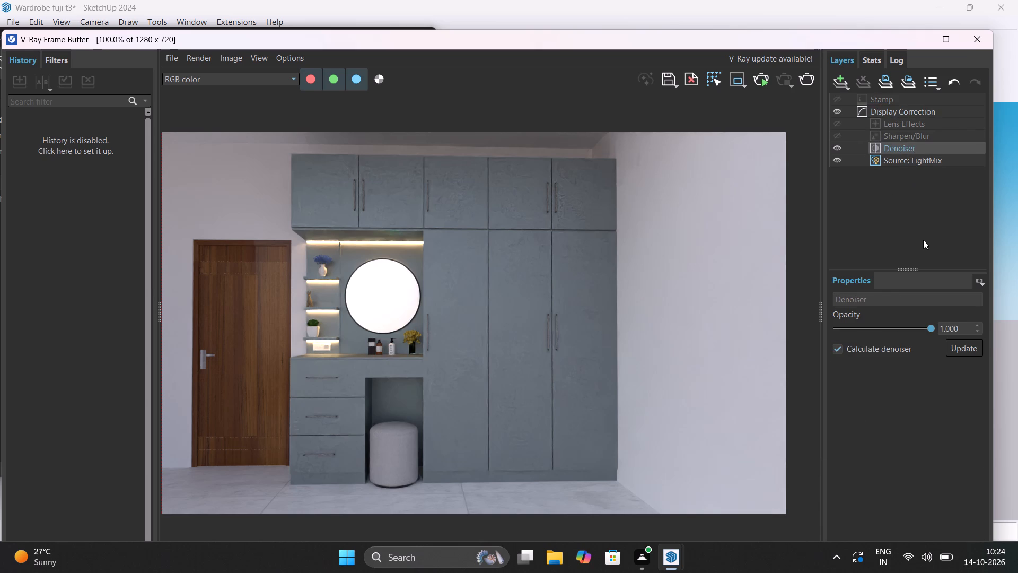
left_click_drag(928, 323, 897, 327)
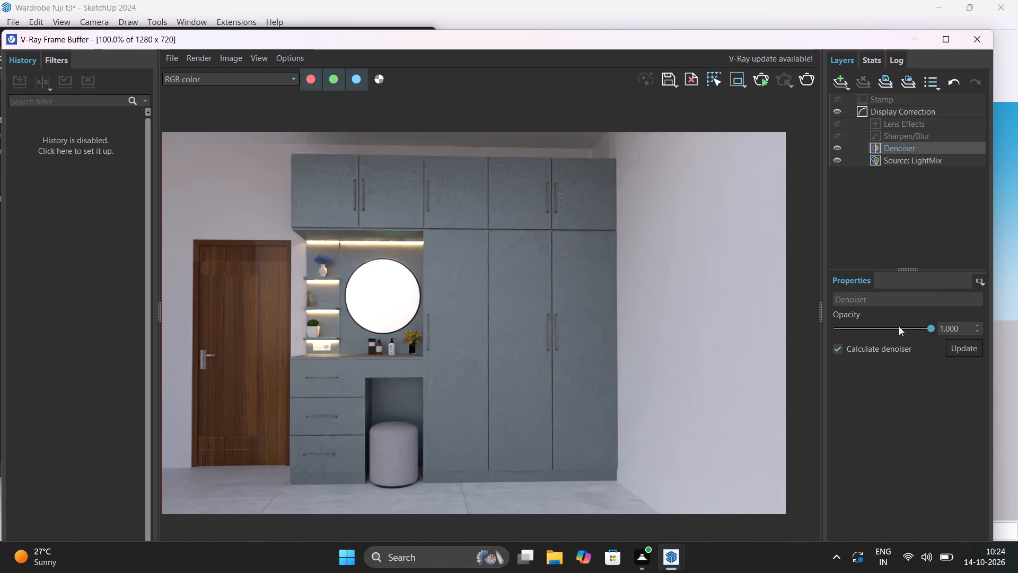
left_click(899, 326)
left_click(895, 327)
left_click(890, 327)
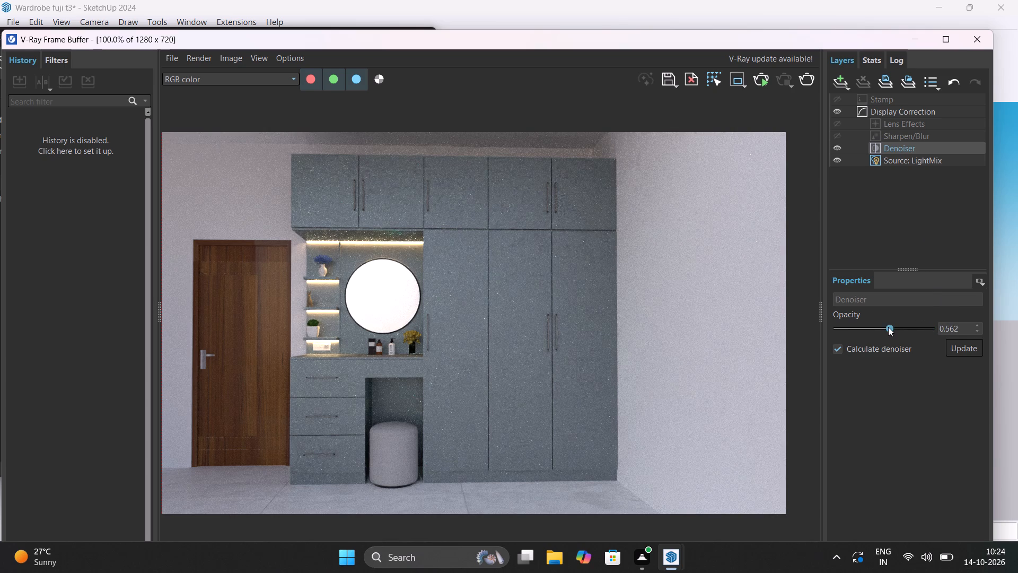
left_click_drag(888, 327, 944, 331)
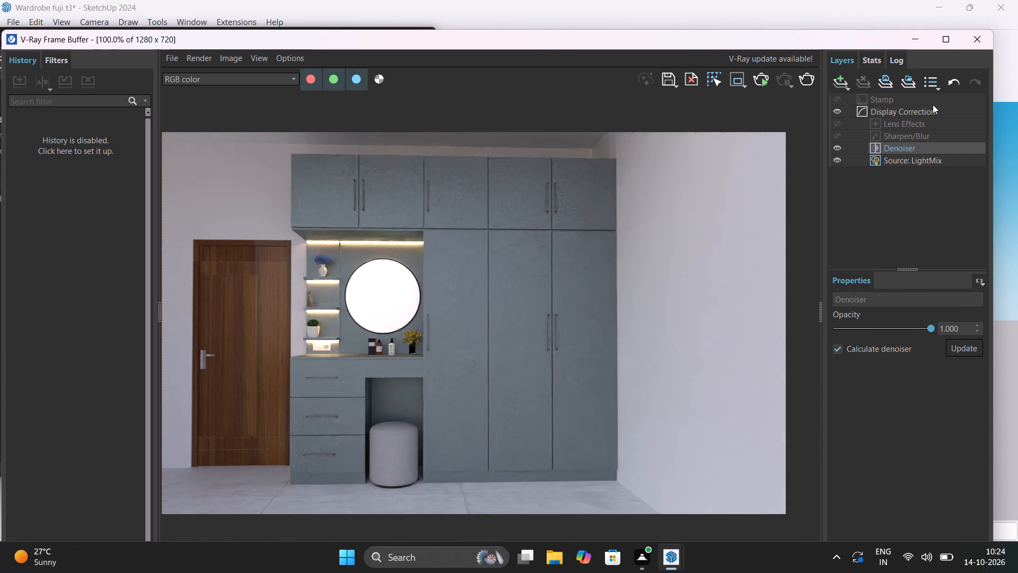
Examine the Display Correction layer's colour-space and exposure settings in the Frame Buffer.
left_click(934, 109)
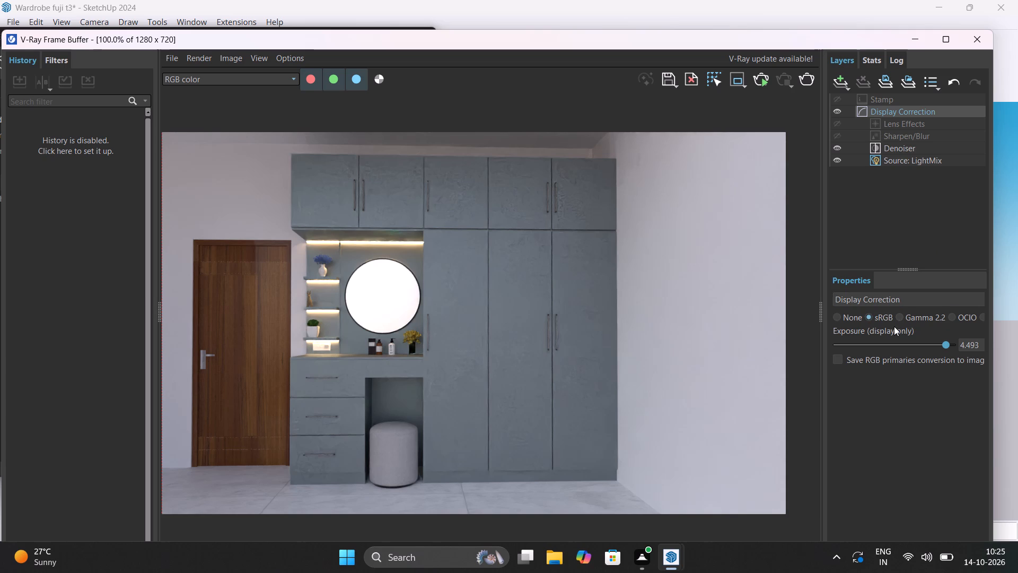
scroll(894, 326, "up", 3)
scroll(850, 320, "up", 3)
scroll(850, 320, "down", 3)
scroll(895, 314, "down", 6)
left_click(853, 279)
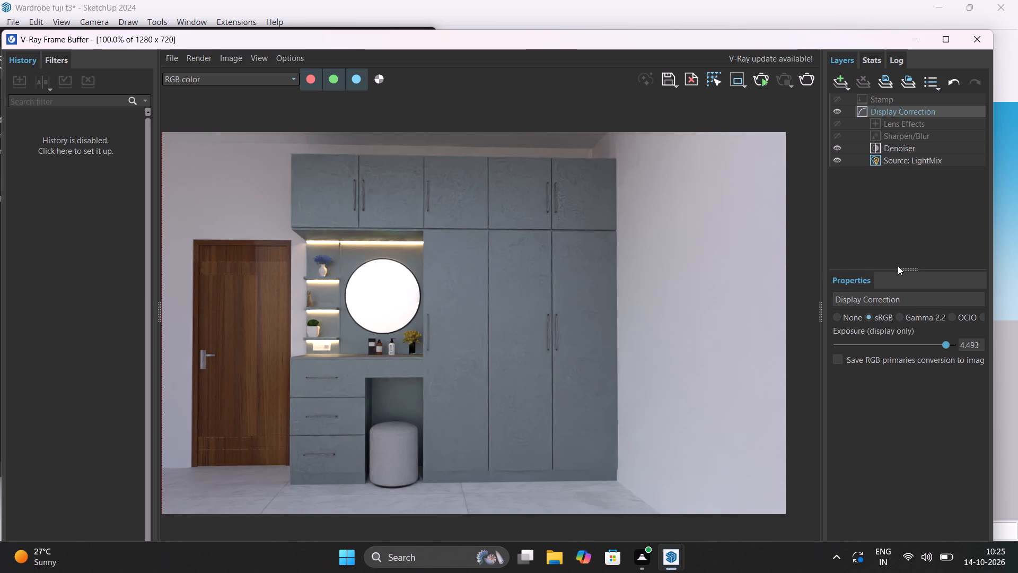
left_click(895, 100)
left_click(899, 114)
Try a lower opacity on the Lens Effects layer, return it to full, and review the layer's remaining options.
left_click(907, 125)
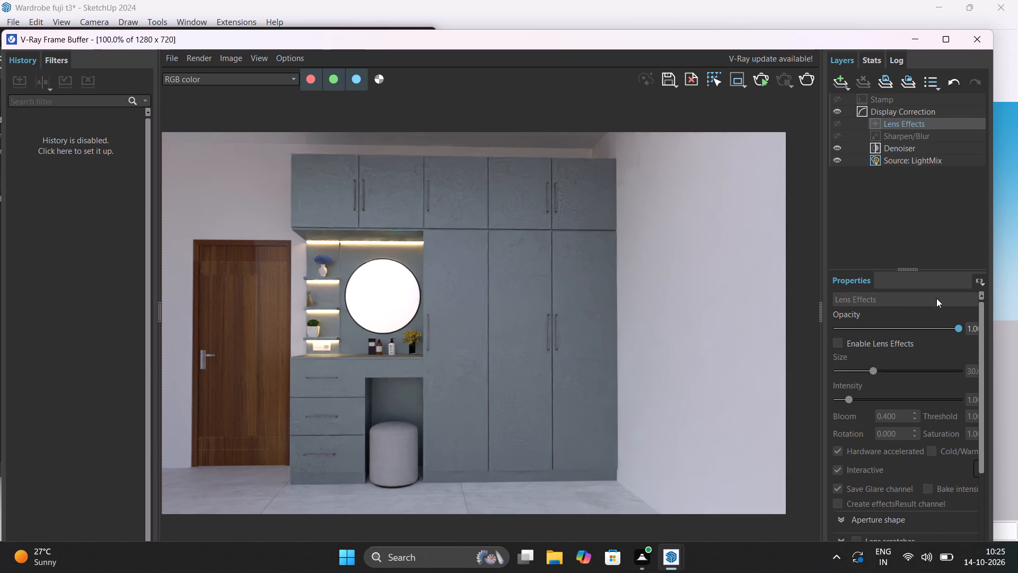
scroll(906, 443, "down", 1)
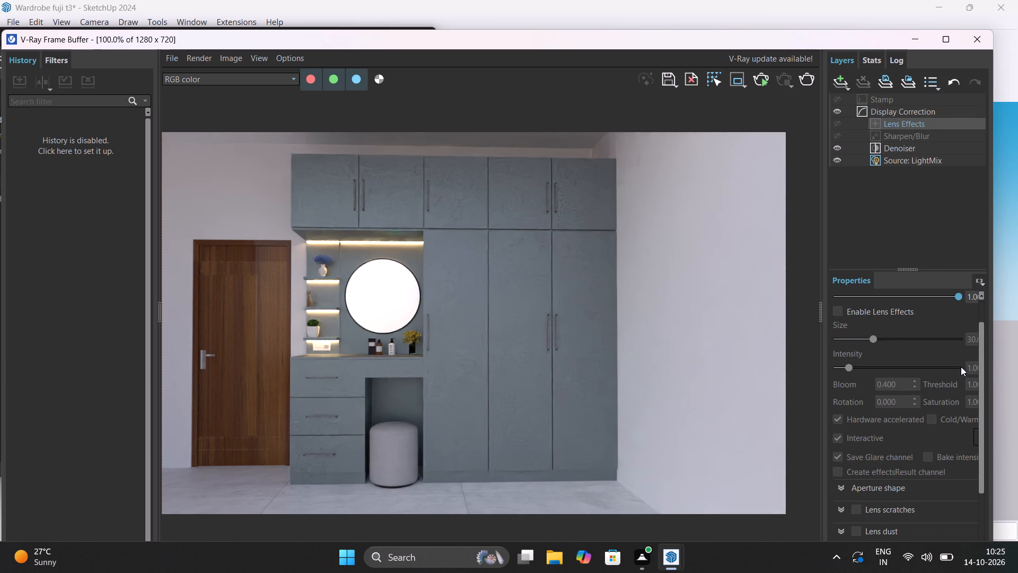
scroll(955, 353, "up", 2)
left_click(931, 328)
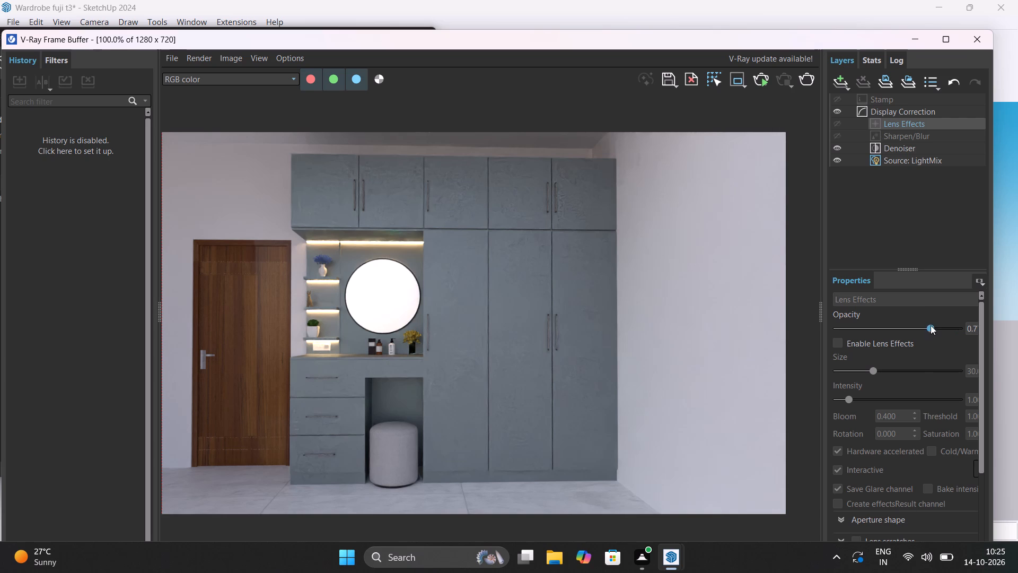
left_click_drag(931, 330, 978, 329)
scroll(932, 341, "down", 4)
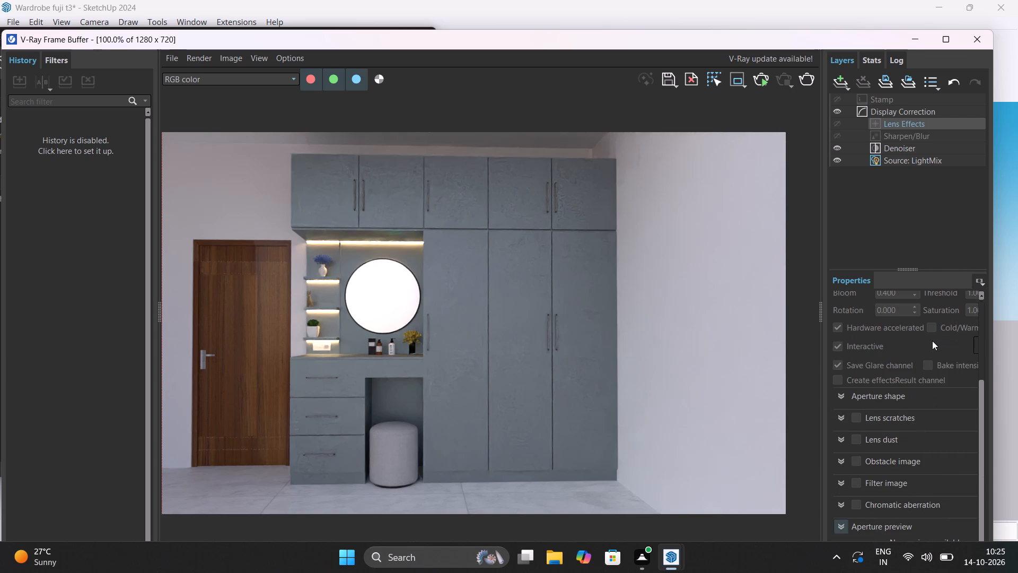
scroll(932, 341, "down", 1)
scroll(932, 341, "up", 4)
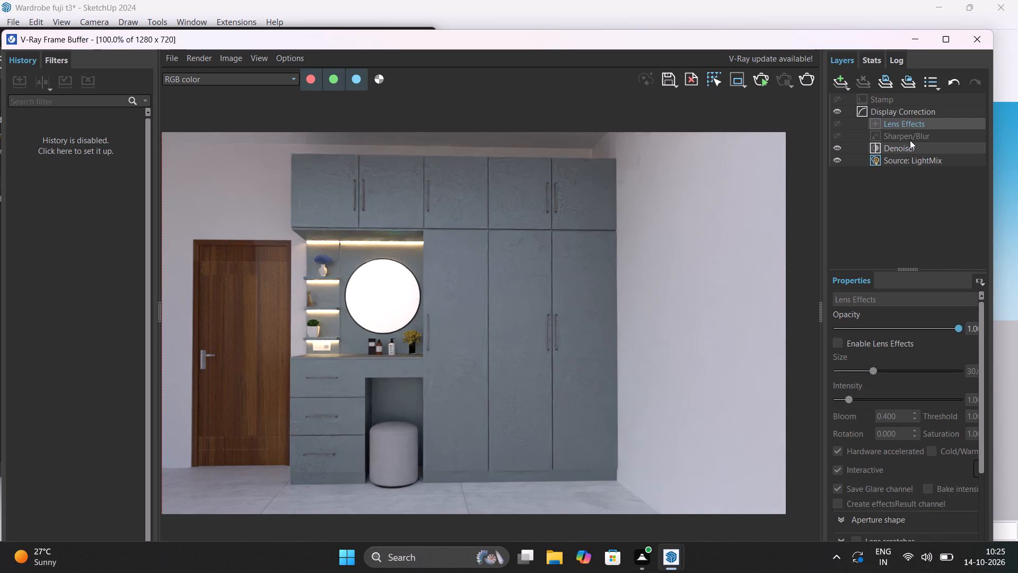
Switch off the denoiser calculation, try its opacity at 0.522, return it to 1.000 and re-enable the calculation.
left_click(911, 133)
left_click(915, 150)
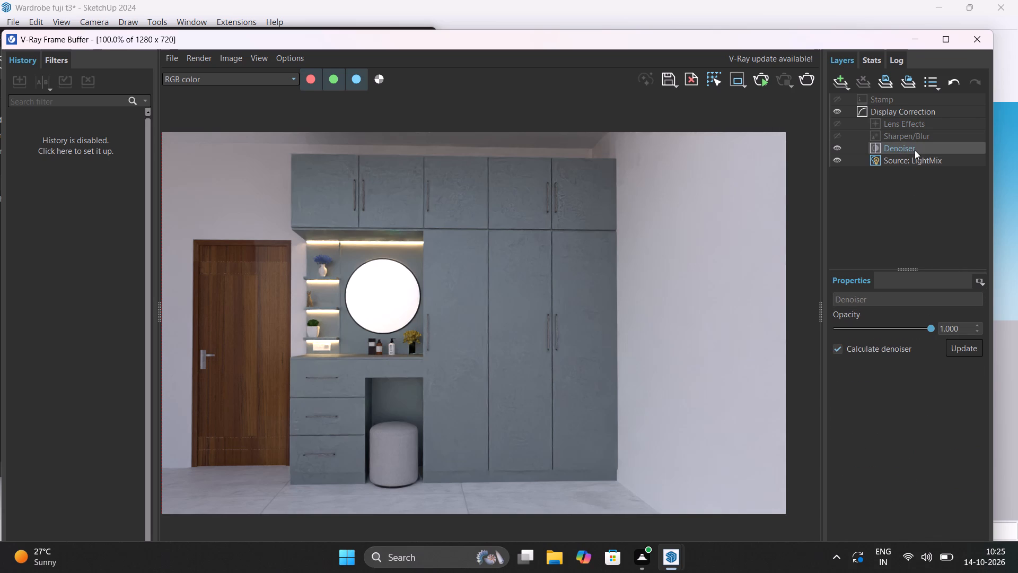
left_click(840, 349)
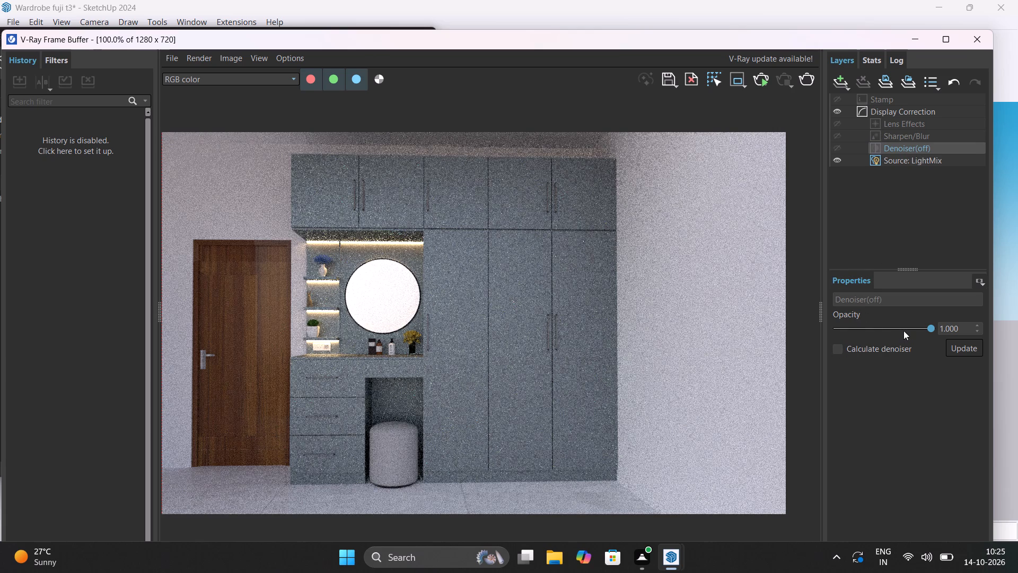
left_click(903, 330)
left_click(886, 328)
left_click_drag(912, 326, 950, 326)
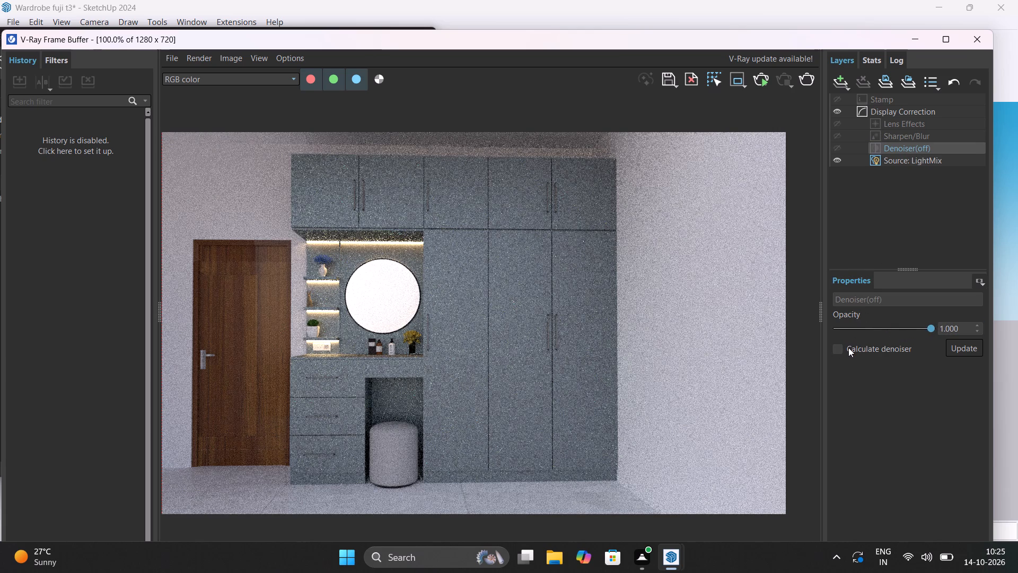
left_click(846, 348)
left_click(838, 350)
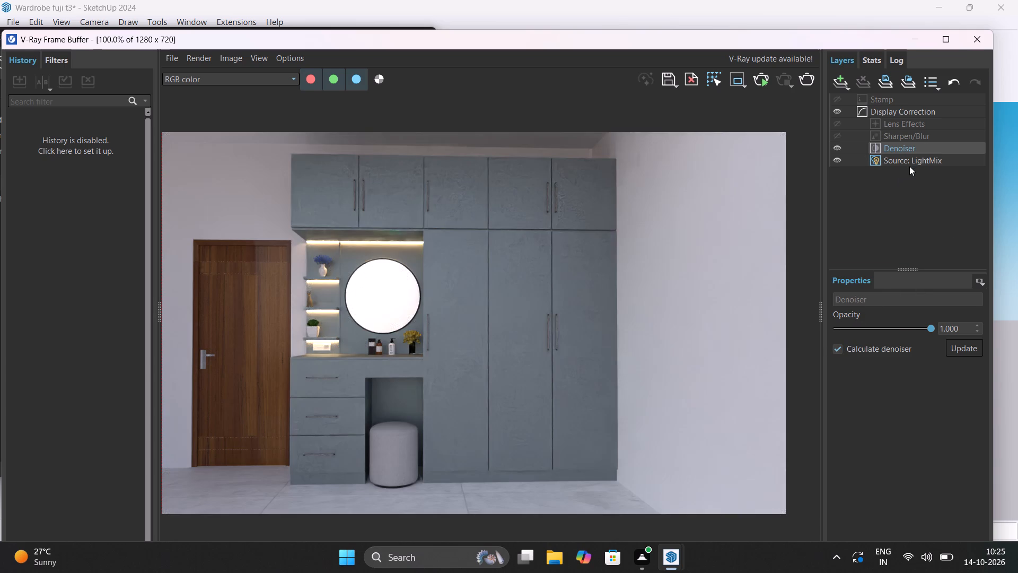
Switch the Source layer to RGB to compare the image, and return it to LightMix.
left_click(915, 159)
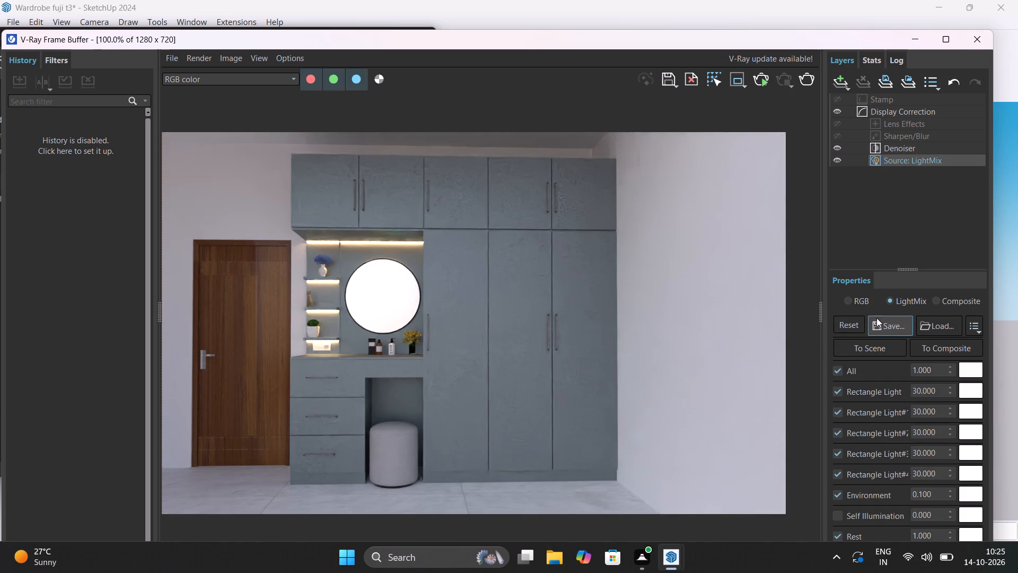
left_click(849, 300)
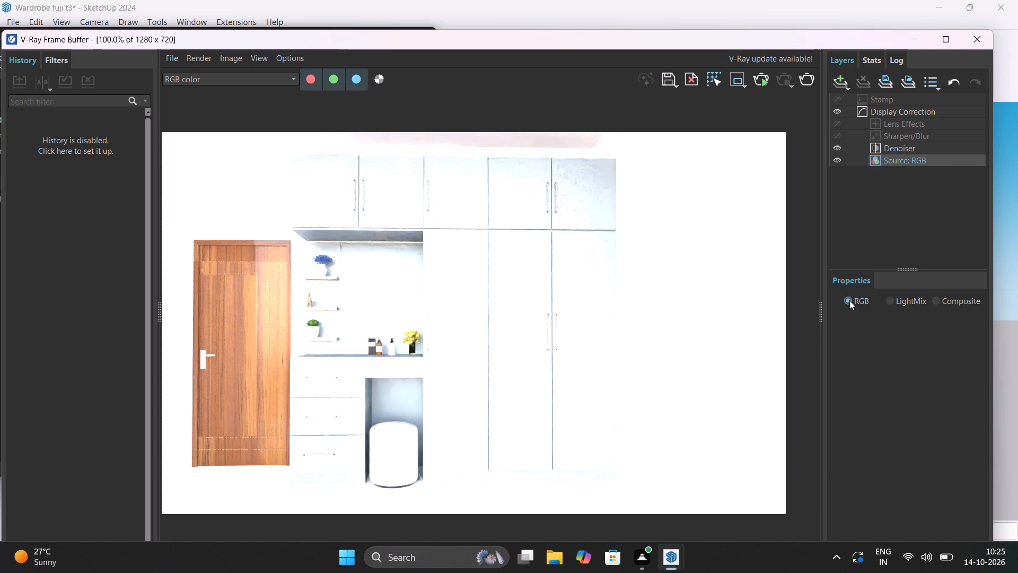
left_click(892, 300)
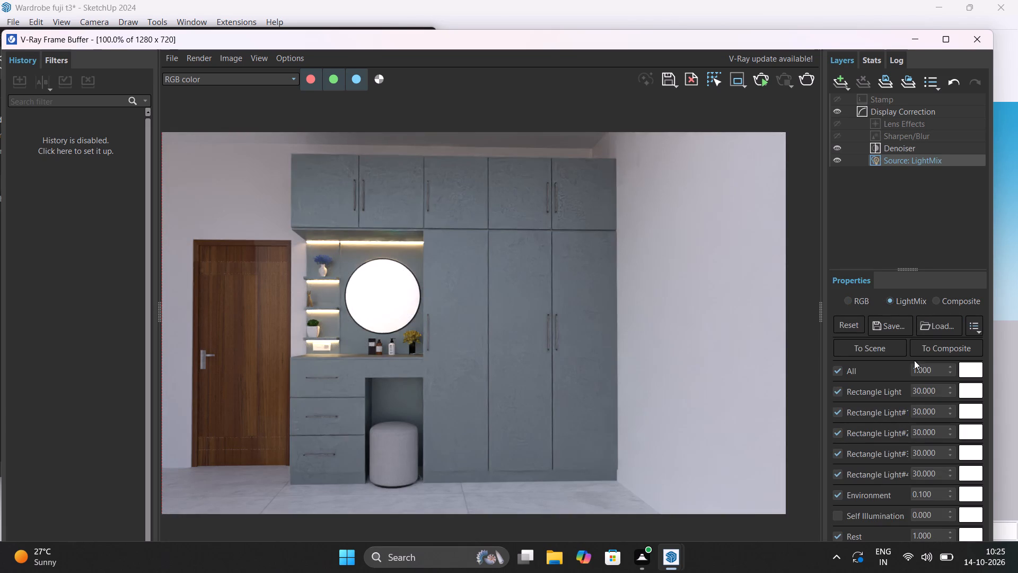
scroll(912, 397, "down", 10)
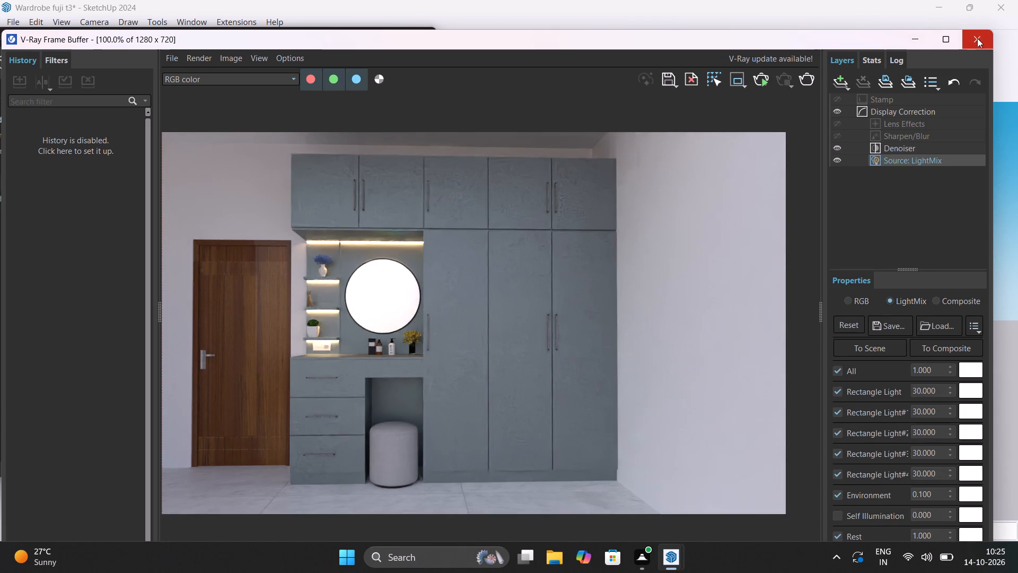
Maximize the Frame Buffer window, start the interactive render again and stop it.
left_click(954, 45)
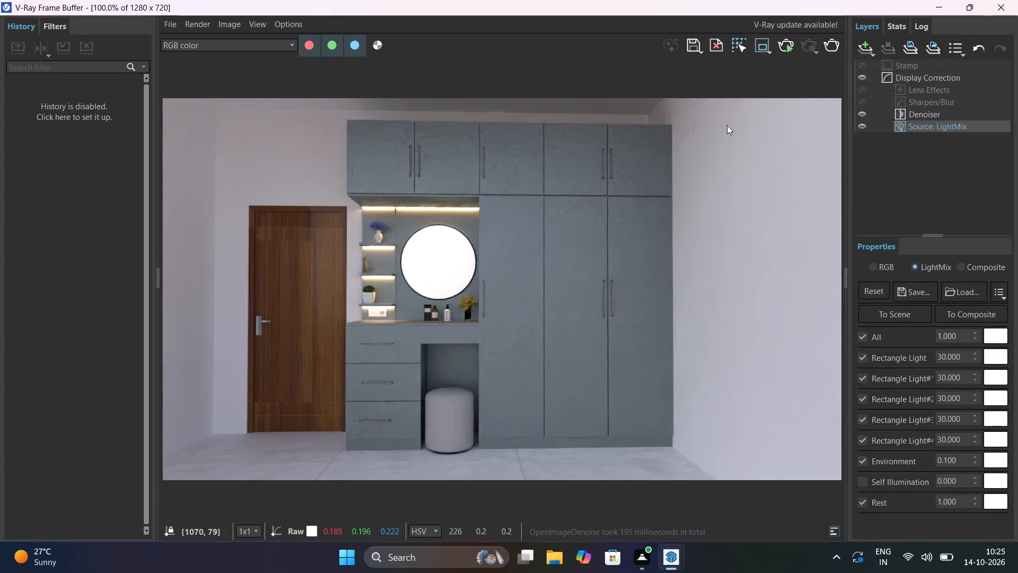
left_click(786, 44)
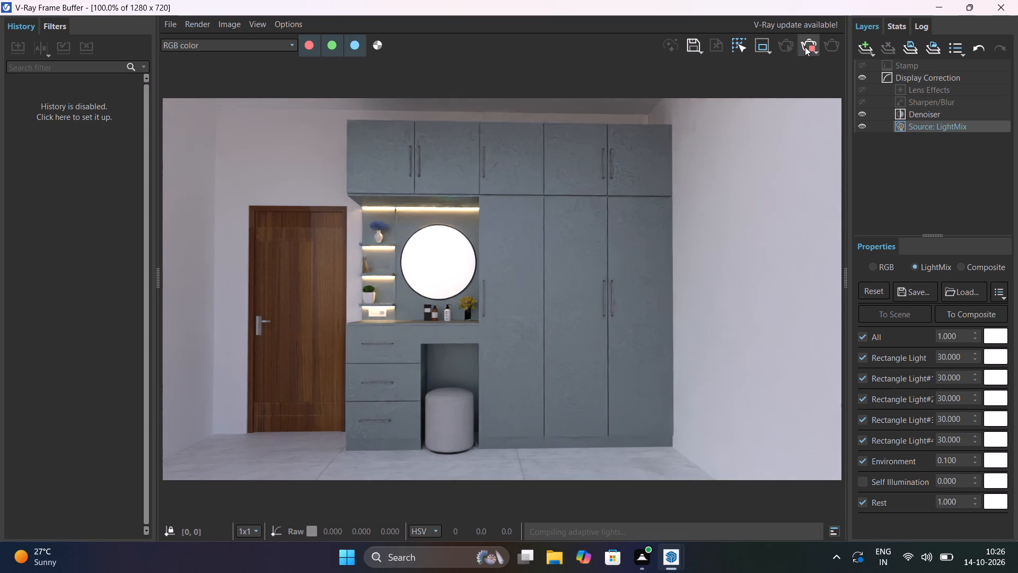
left_click(806, 44)
Close the V-Ray Frame Buffer and the Asset Editor to return to the SketchUp model.
left_click(995, 11)
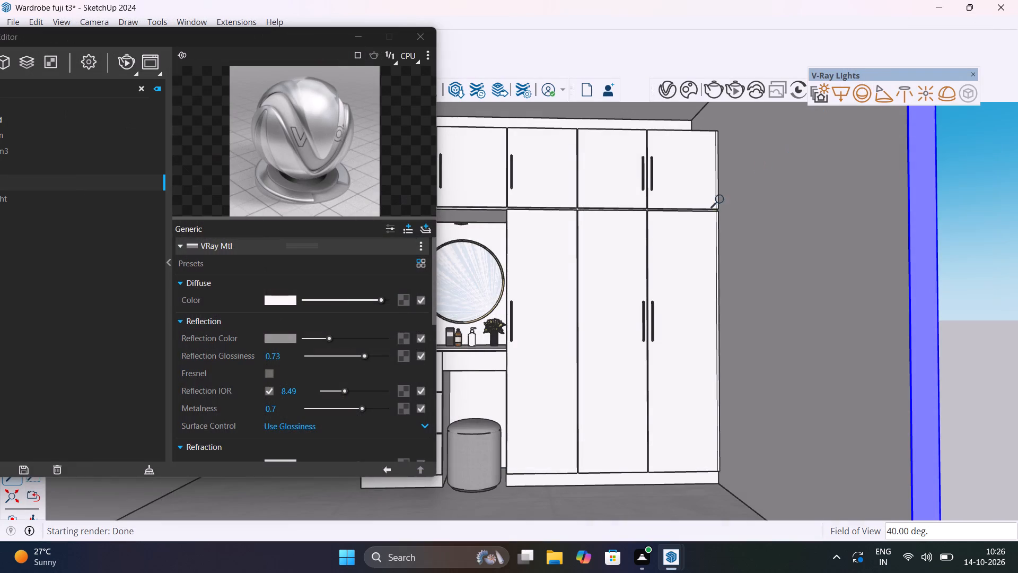
left_click(420, 39)
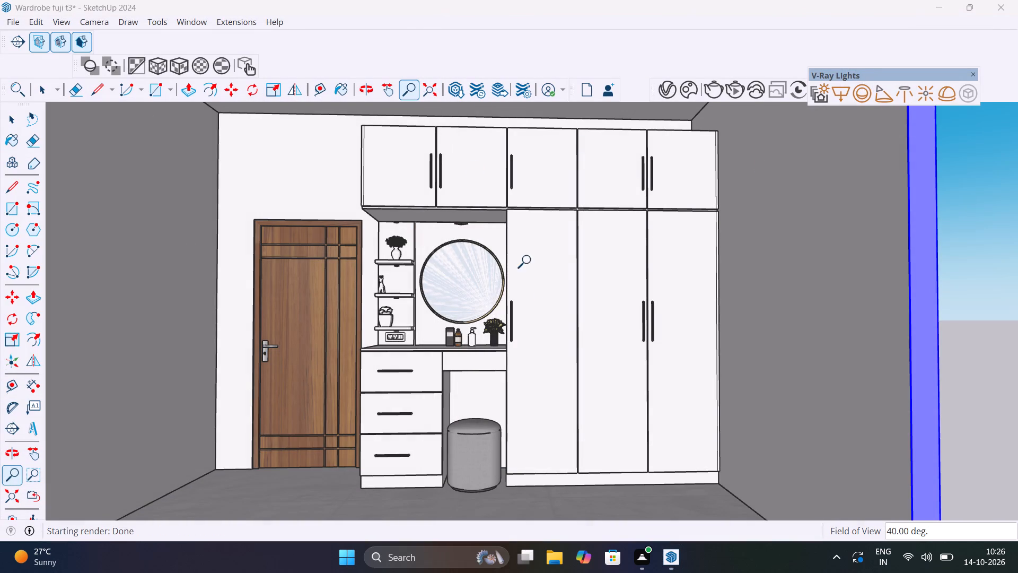
Print the current view of the wardrobe and dressing-table wall with Microsoft Print to PDF, one copy.
middle_click_drag(592, 354, 567, 425)
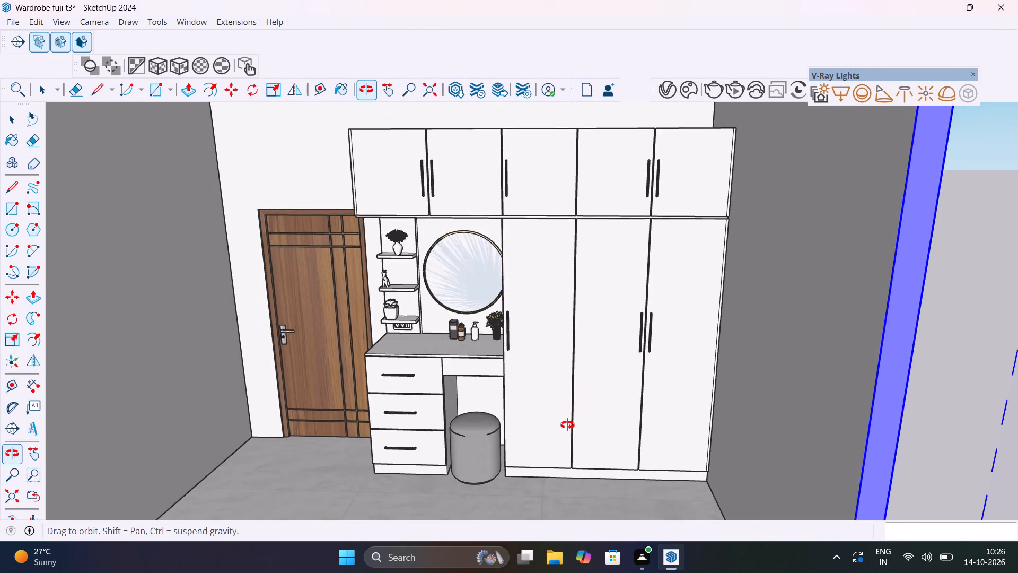
middle_click_drag(567, 425, 611, 408)
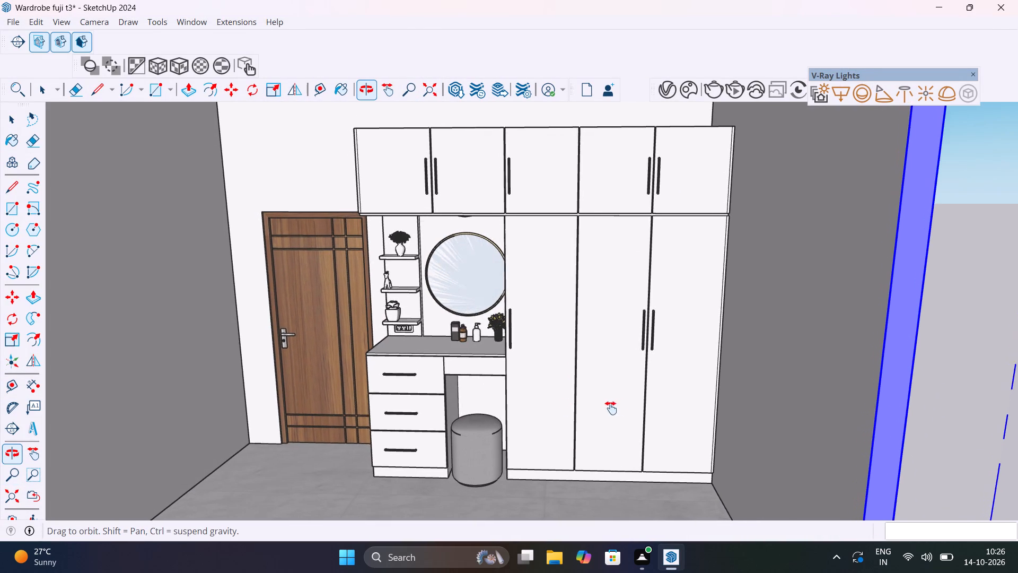
middle_click_drag(611, 408, 647, 420)
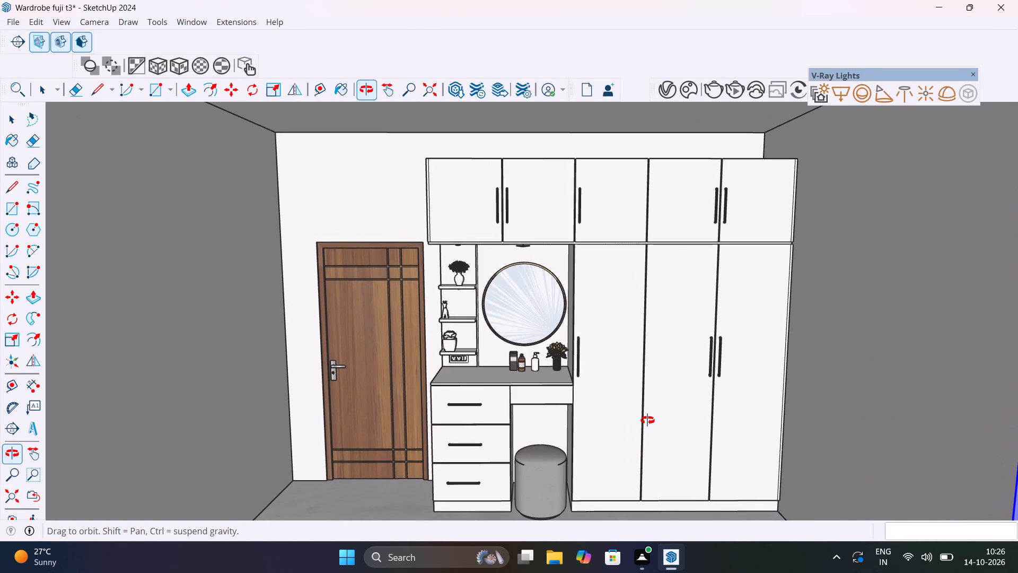
middle_click_drag(647, 420, 632, 400)
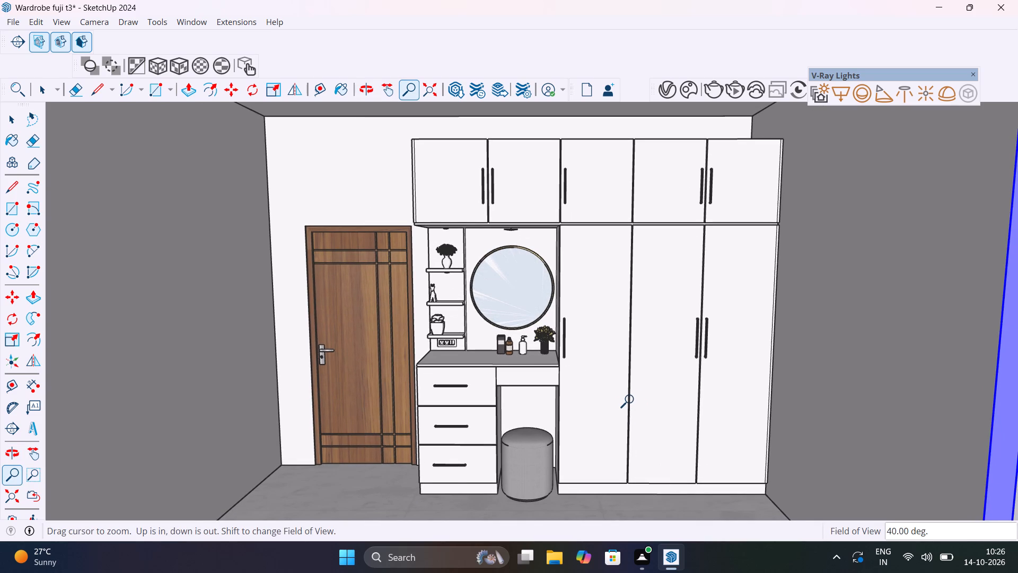
key("ctrl+p")
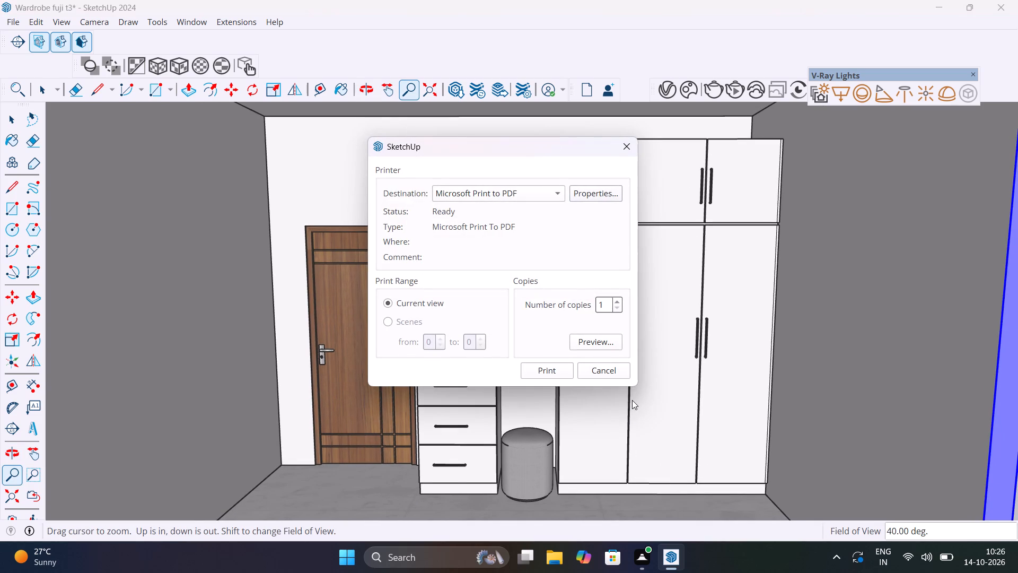
left_click(546, 368)
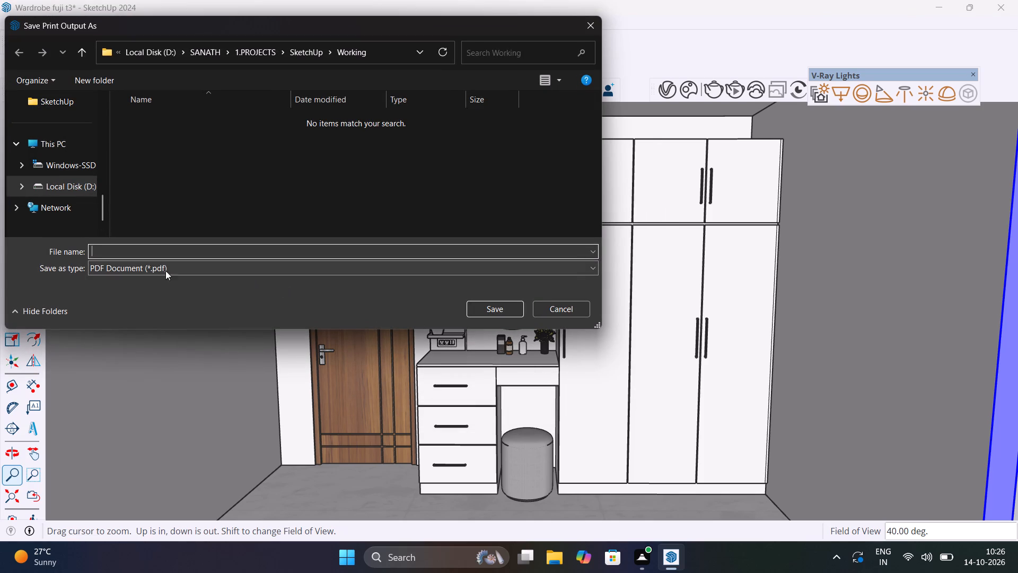
Set the PDF's save location to the SketchUp folder in SANATH > 1.PROJECTS on Local Disk (D:).
left_click(76, 143)
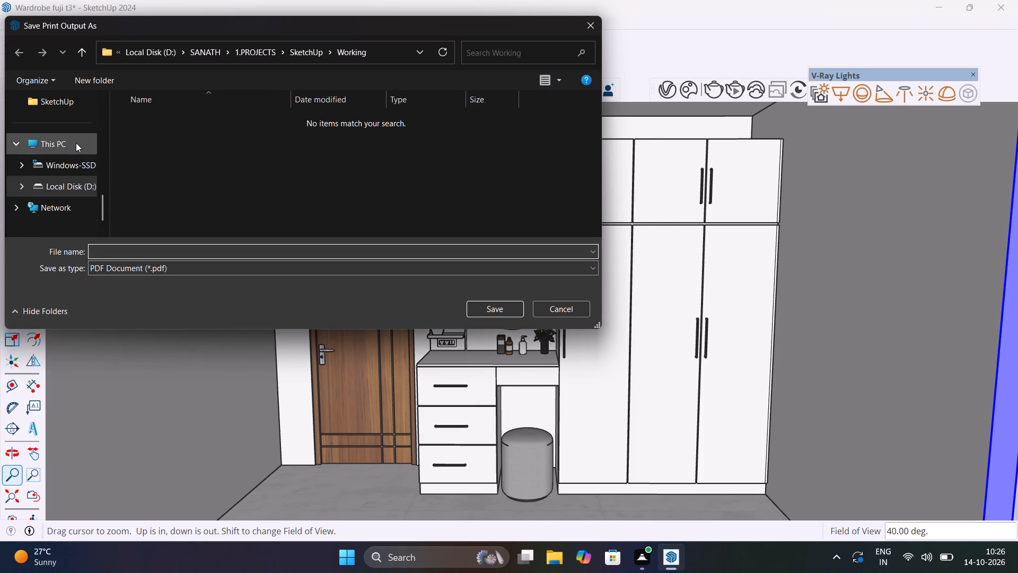
double_click(381, 138)
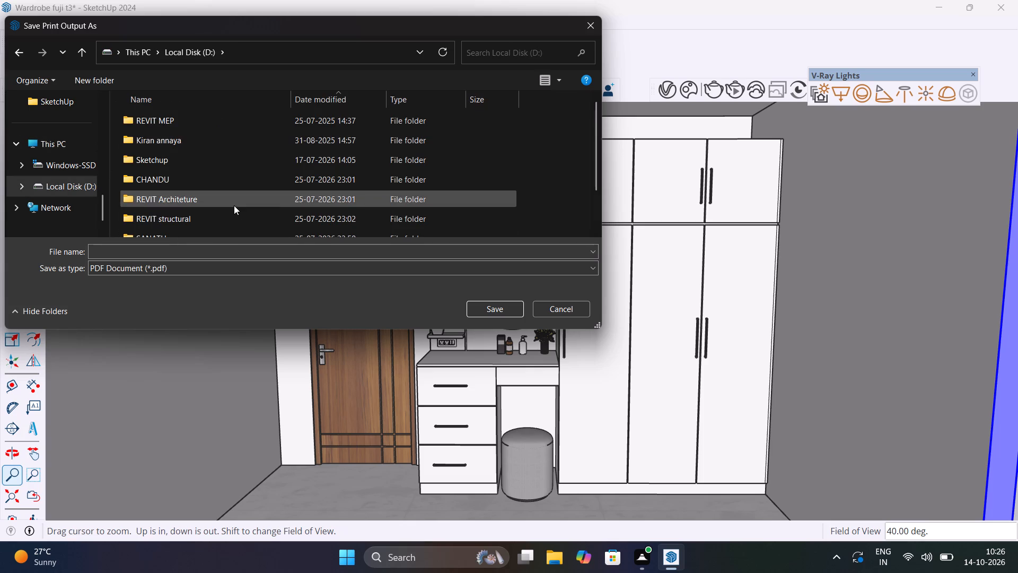
scroll(234, 205, "down", 5)
double_click(231, 194)
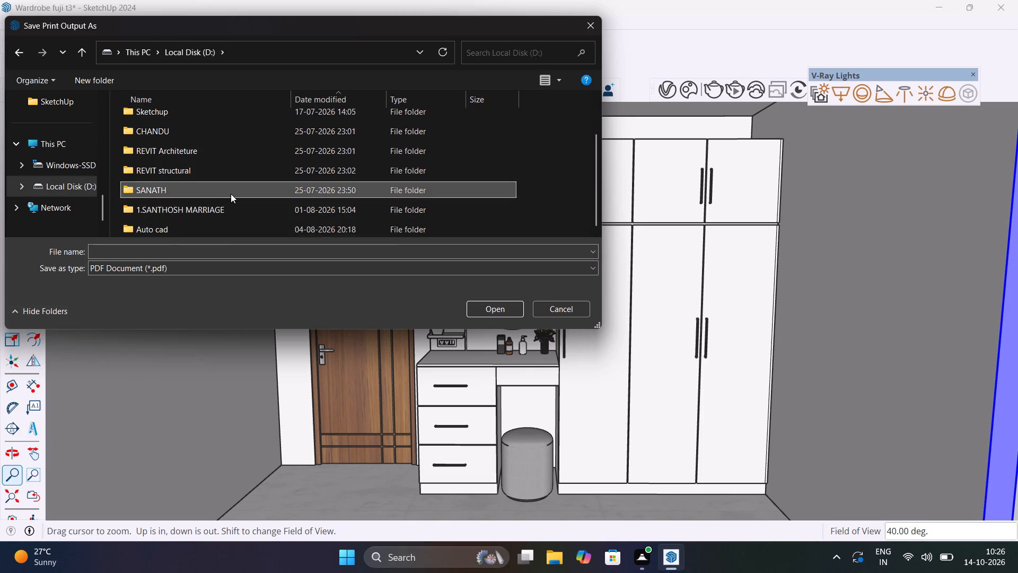
double_click(223, 127)
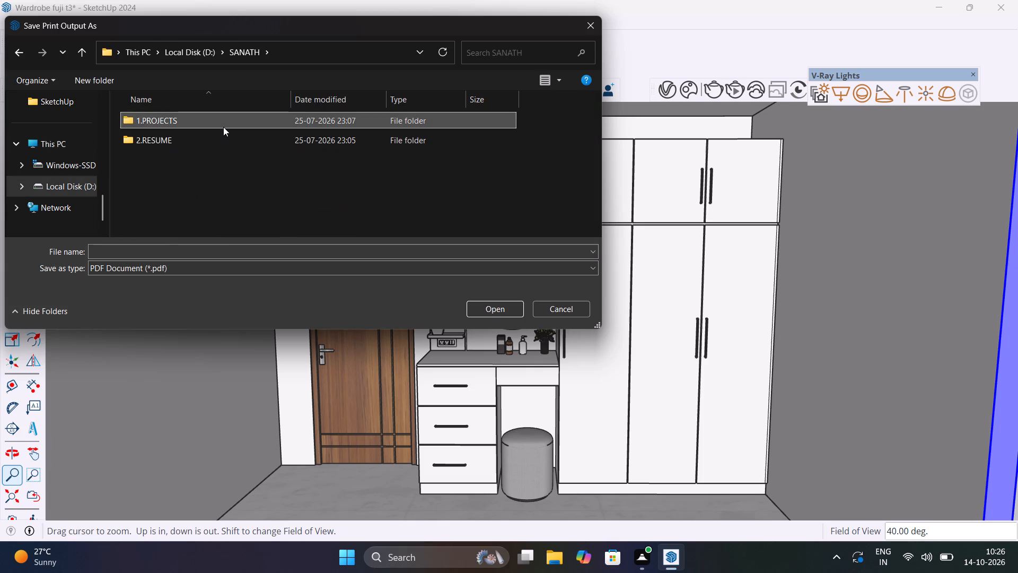
double_click(222, 135)
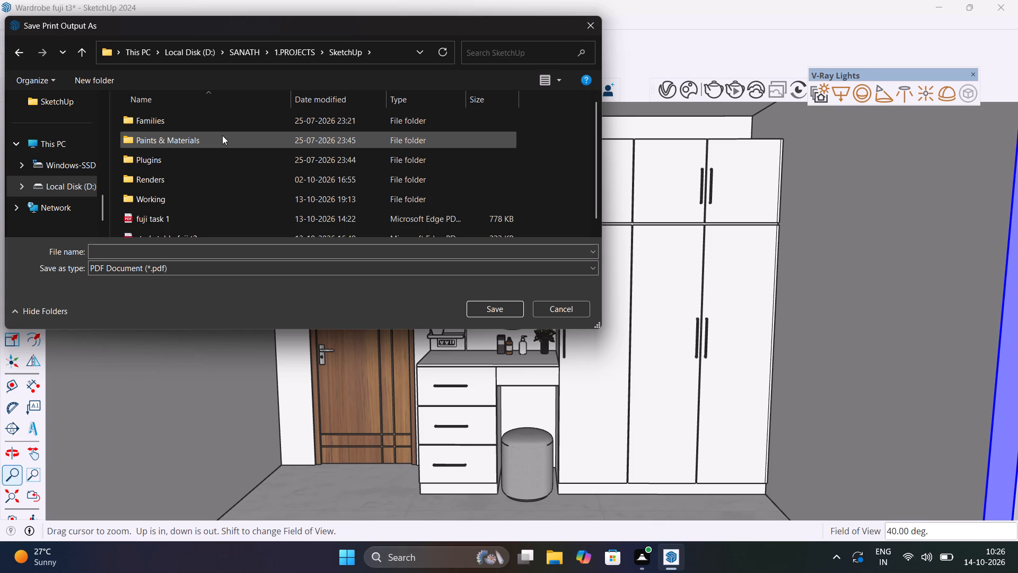
scroll(242, 190, "down", 3)
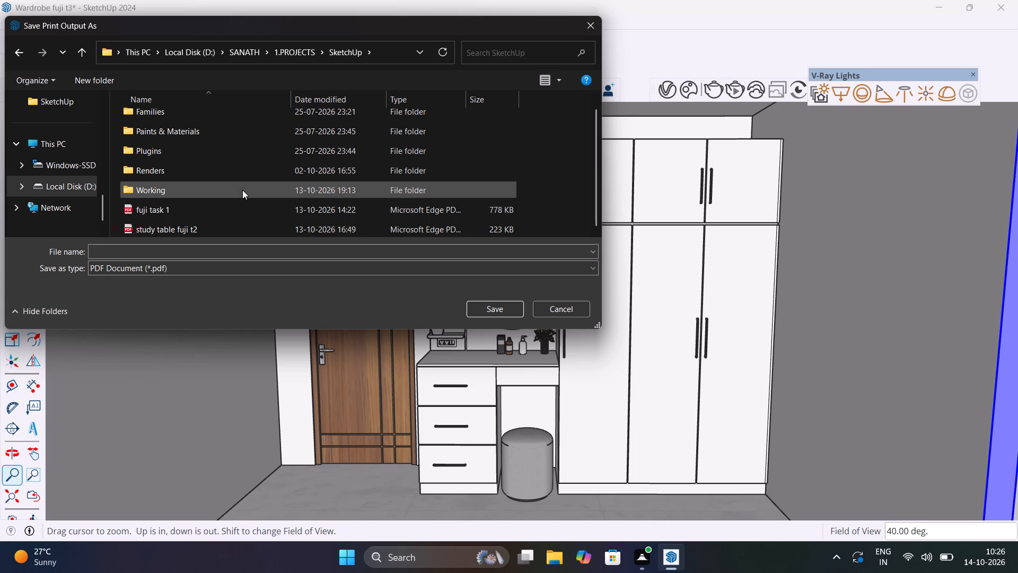
Name the PDF "wardrobe fuji t3" and save it.
type("ward")
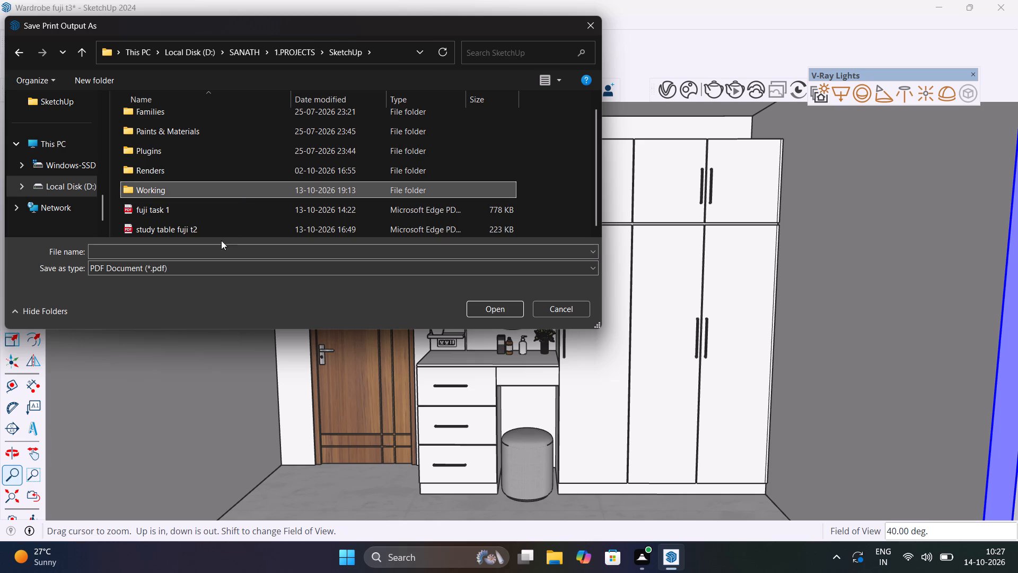
left_click(198, 255)
type("wa")
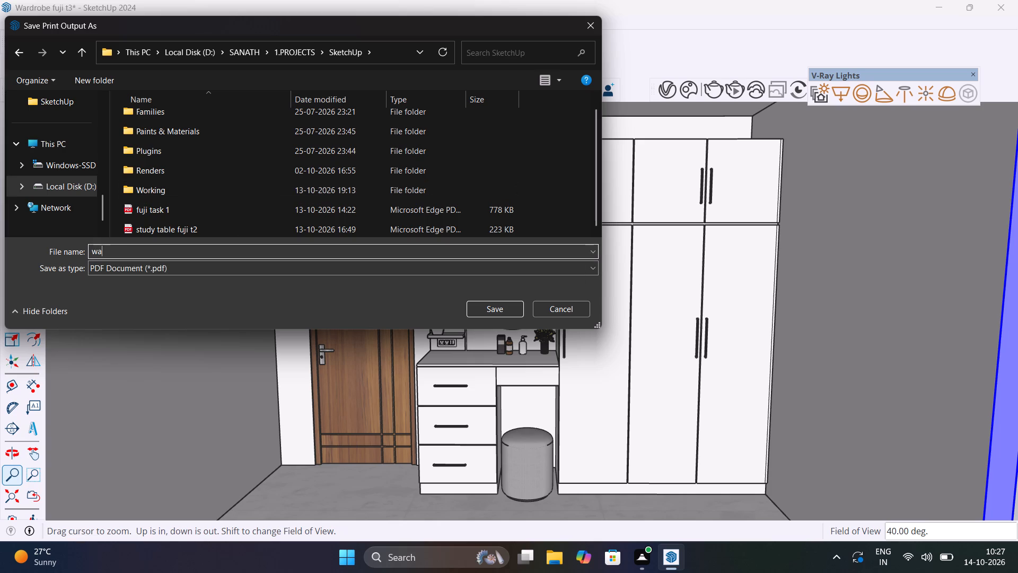
type("rd")
type("robe")
key("space")
type("fuji")
key("space")
type("t3")
key("Return")
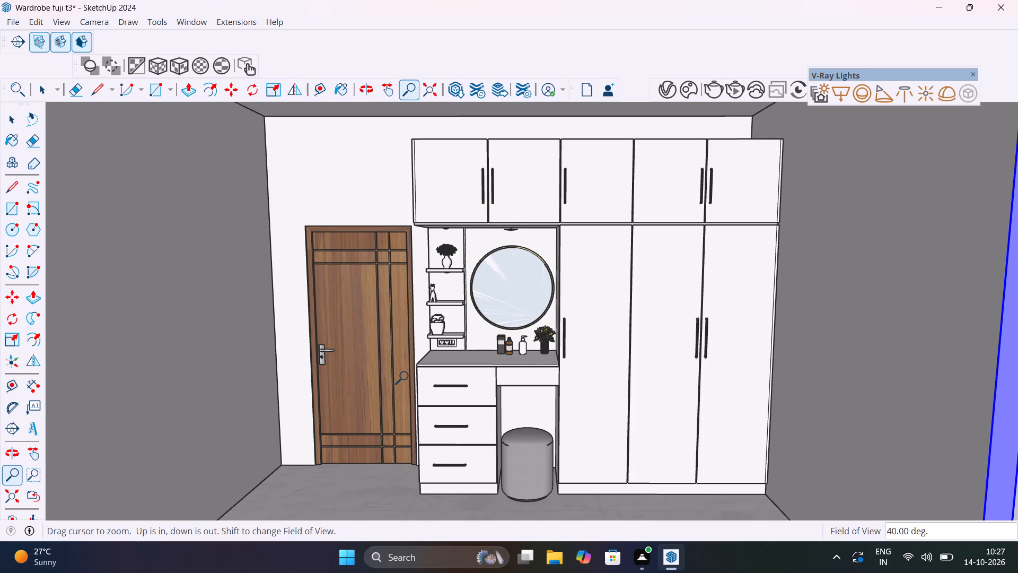
Save the Wardrobe fuji t3 model with the whole room in view.
scroll(407, 377, "down", 7)
scroll(407, 377, "up", 2)
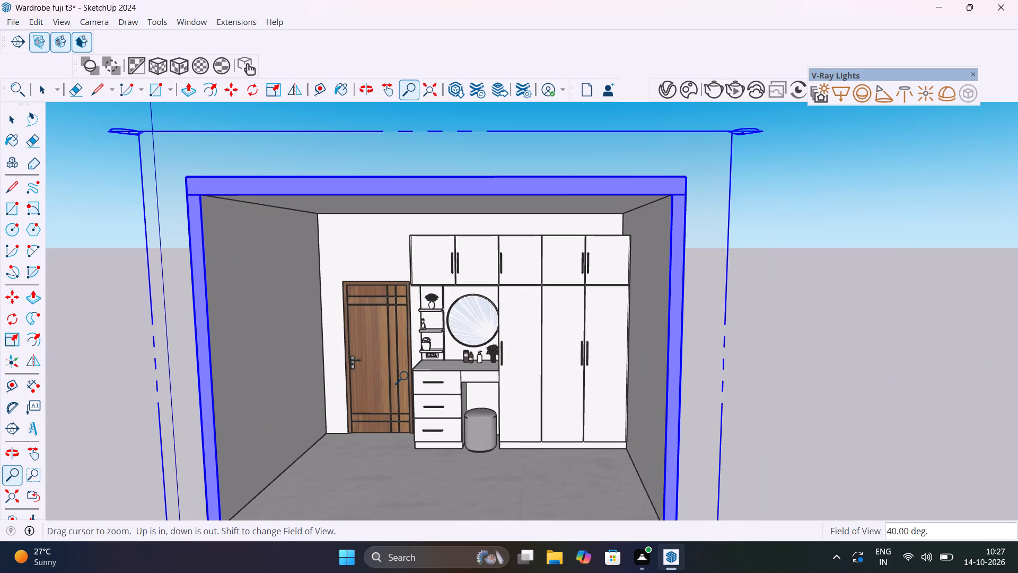
key("ctrl+s")
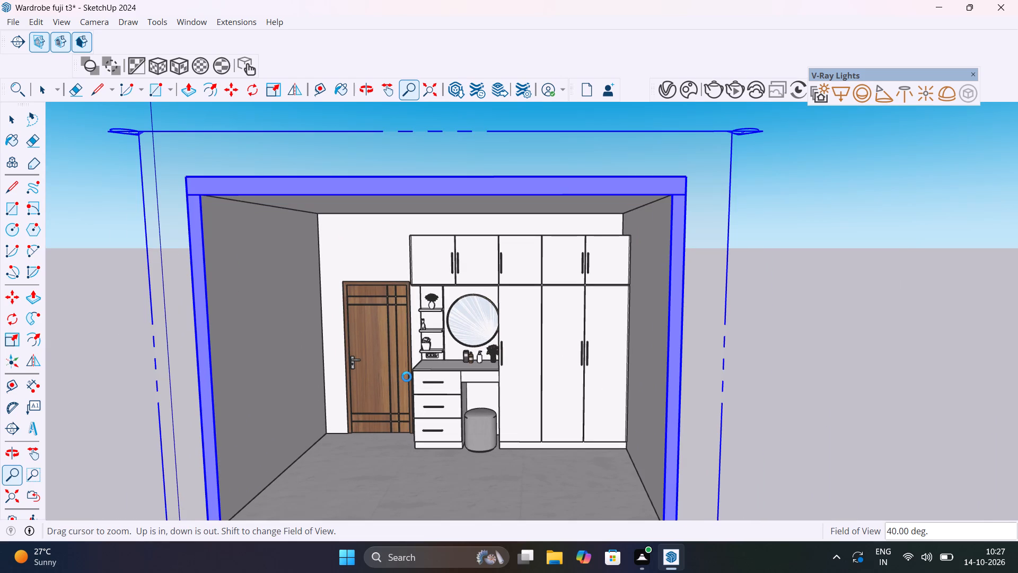